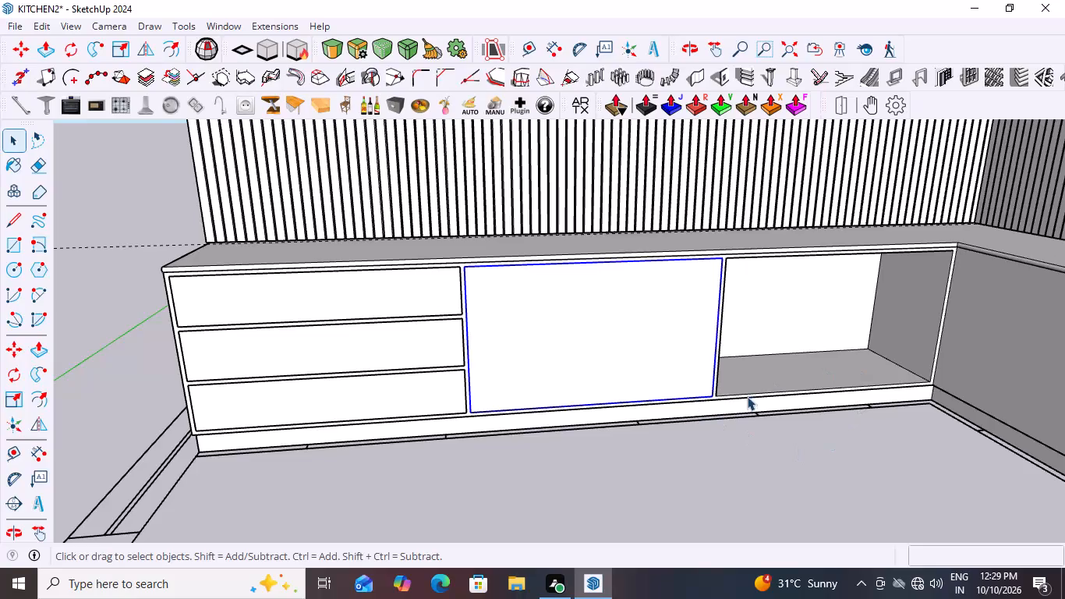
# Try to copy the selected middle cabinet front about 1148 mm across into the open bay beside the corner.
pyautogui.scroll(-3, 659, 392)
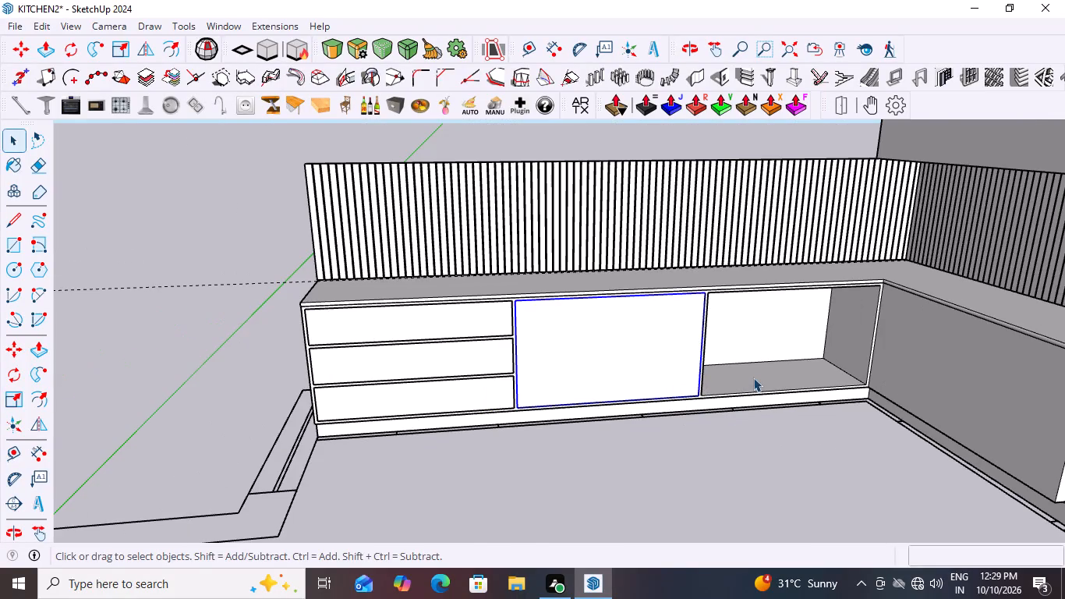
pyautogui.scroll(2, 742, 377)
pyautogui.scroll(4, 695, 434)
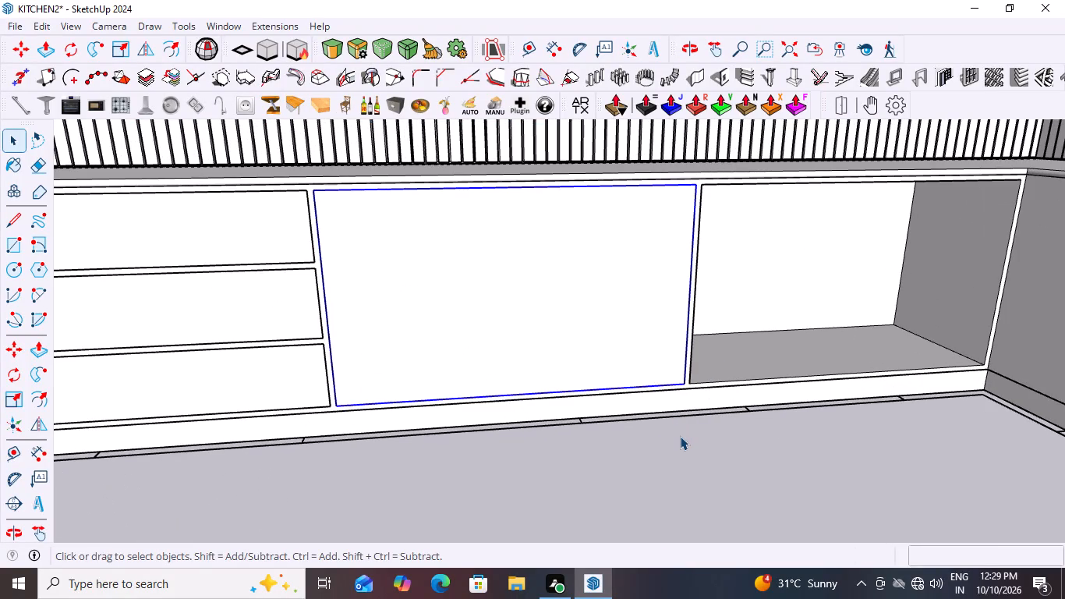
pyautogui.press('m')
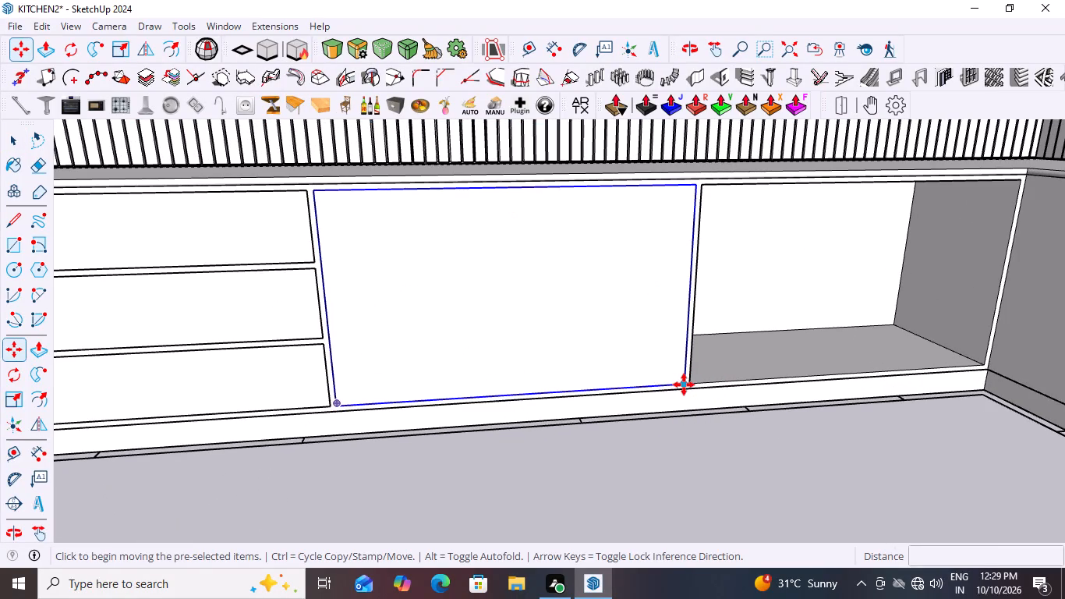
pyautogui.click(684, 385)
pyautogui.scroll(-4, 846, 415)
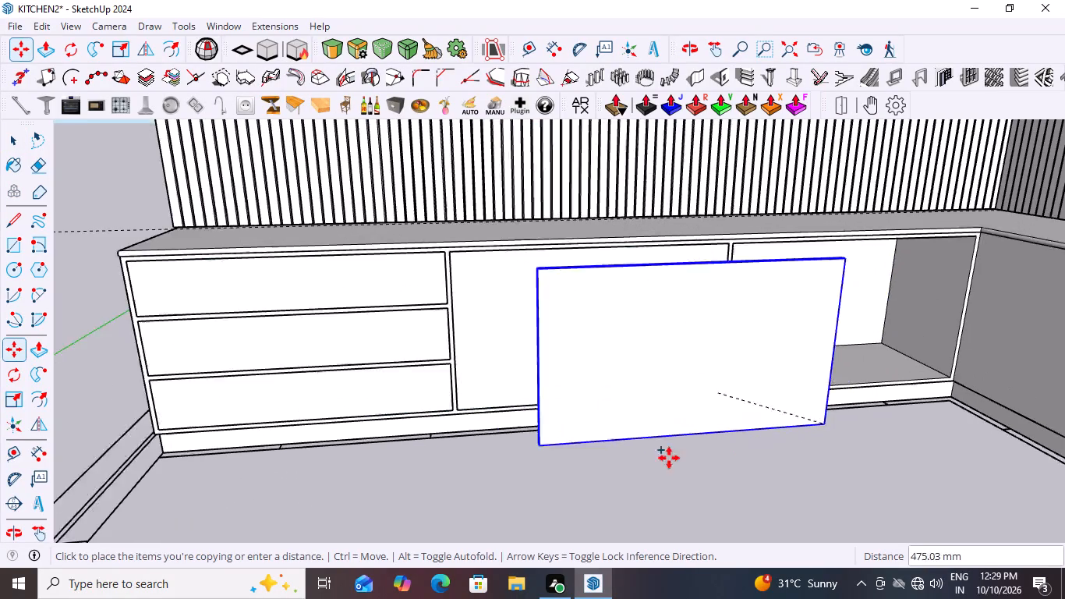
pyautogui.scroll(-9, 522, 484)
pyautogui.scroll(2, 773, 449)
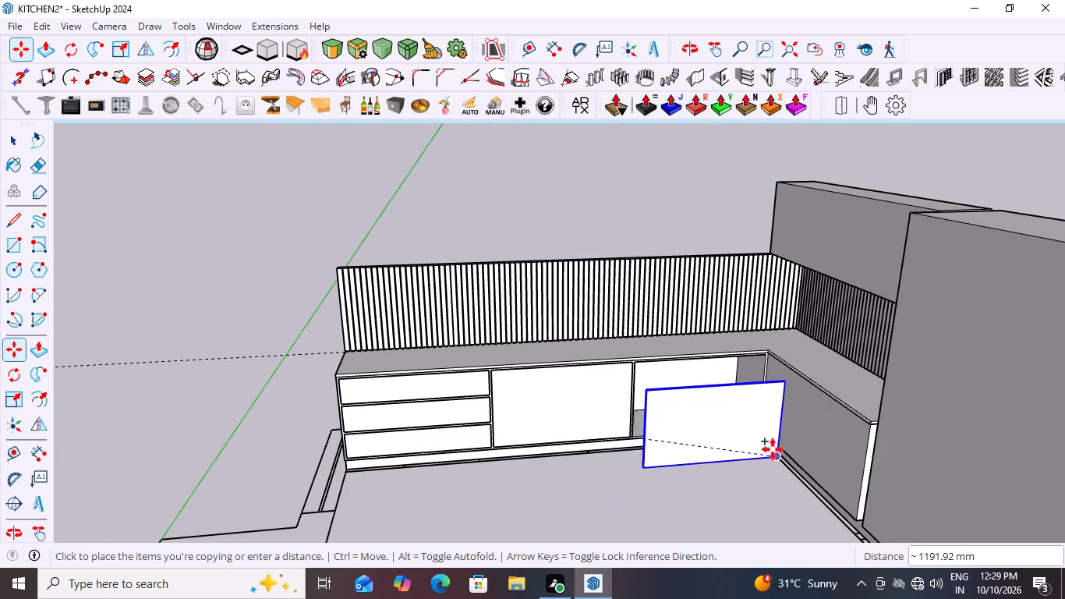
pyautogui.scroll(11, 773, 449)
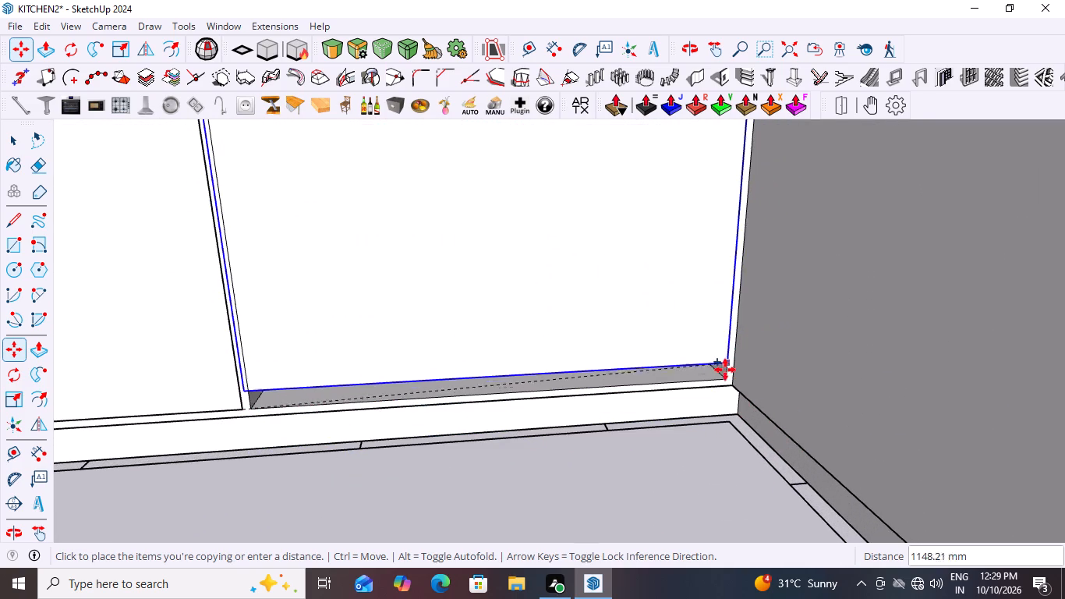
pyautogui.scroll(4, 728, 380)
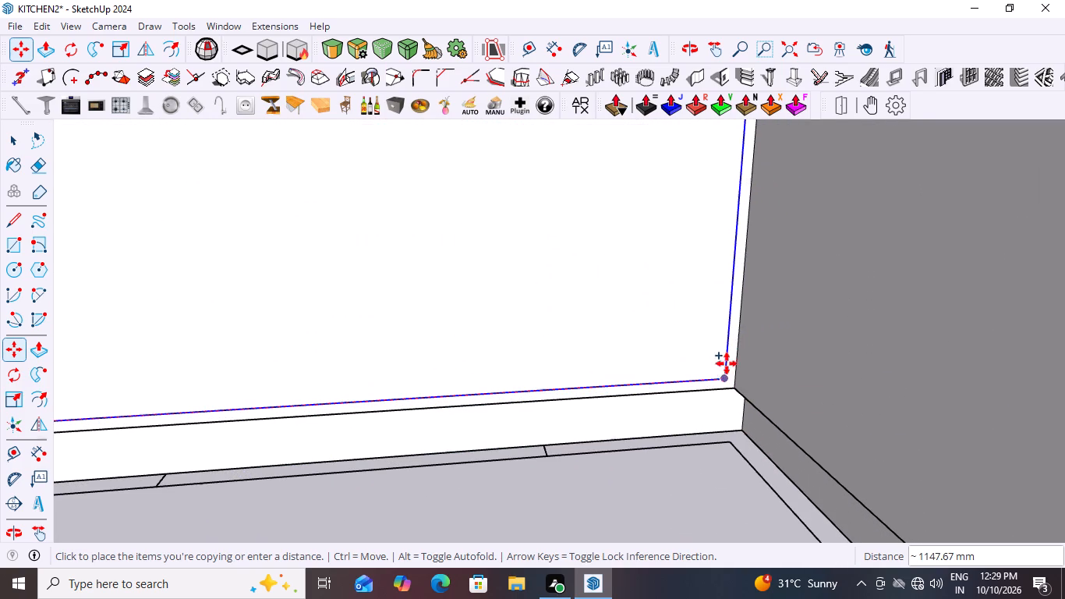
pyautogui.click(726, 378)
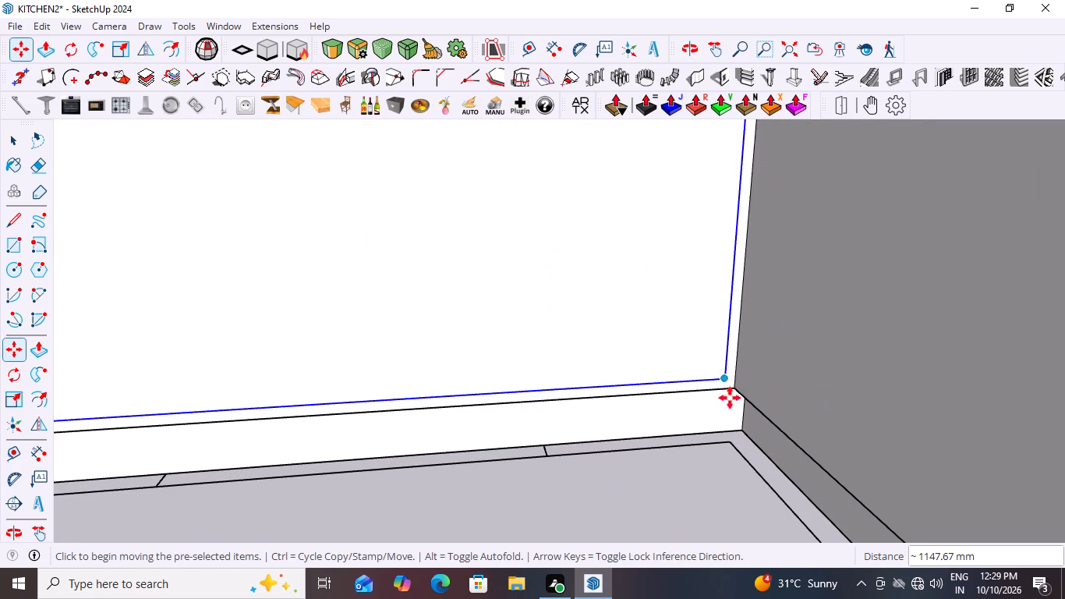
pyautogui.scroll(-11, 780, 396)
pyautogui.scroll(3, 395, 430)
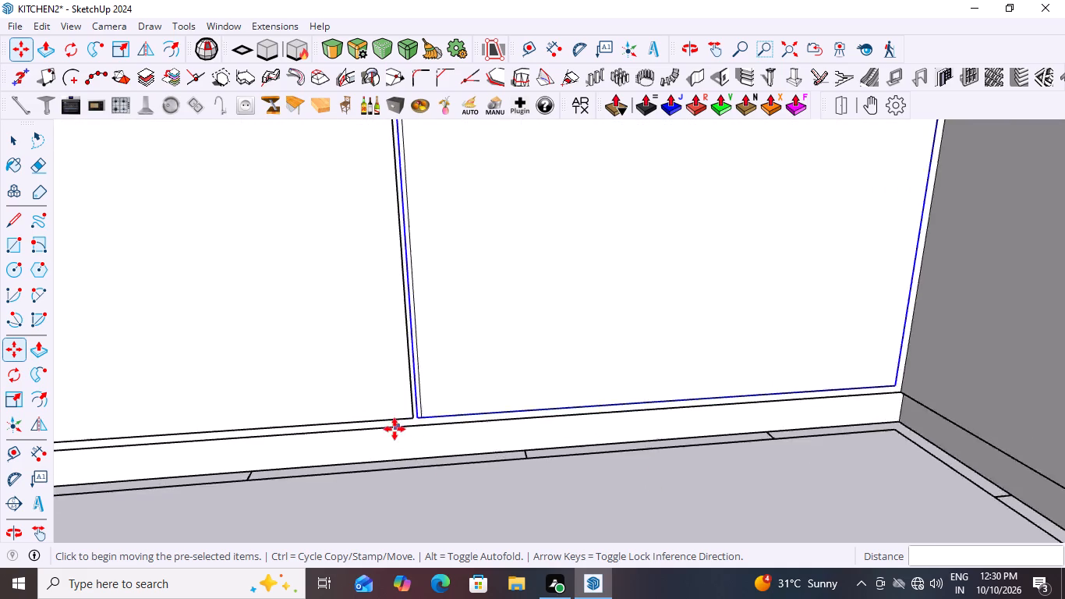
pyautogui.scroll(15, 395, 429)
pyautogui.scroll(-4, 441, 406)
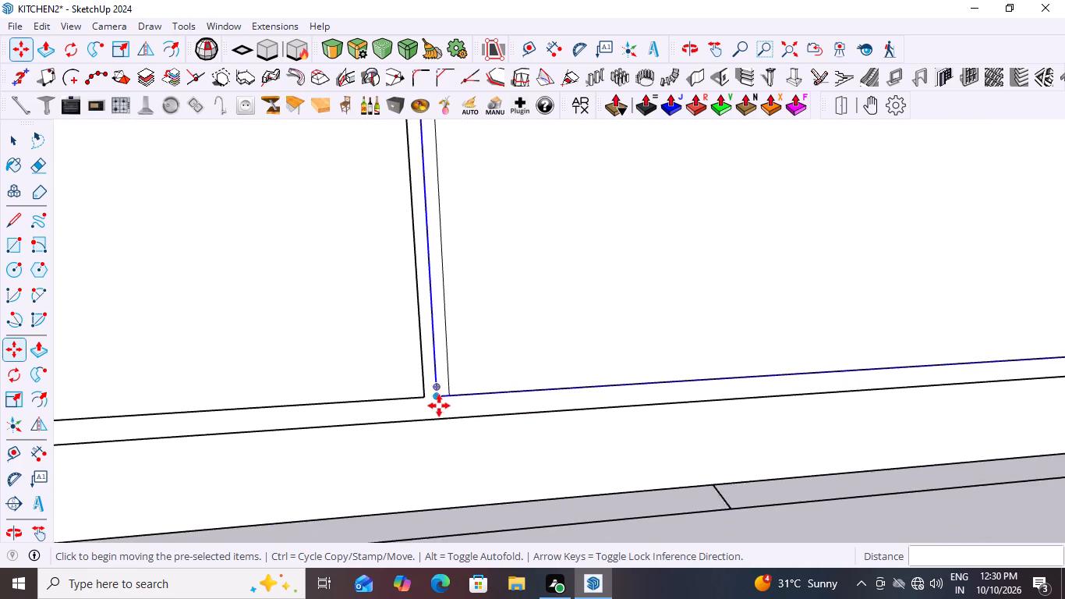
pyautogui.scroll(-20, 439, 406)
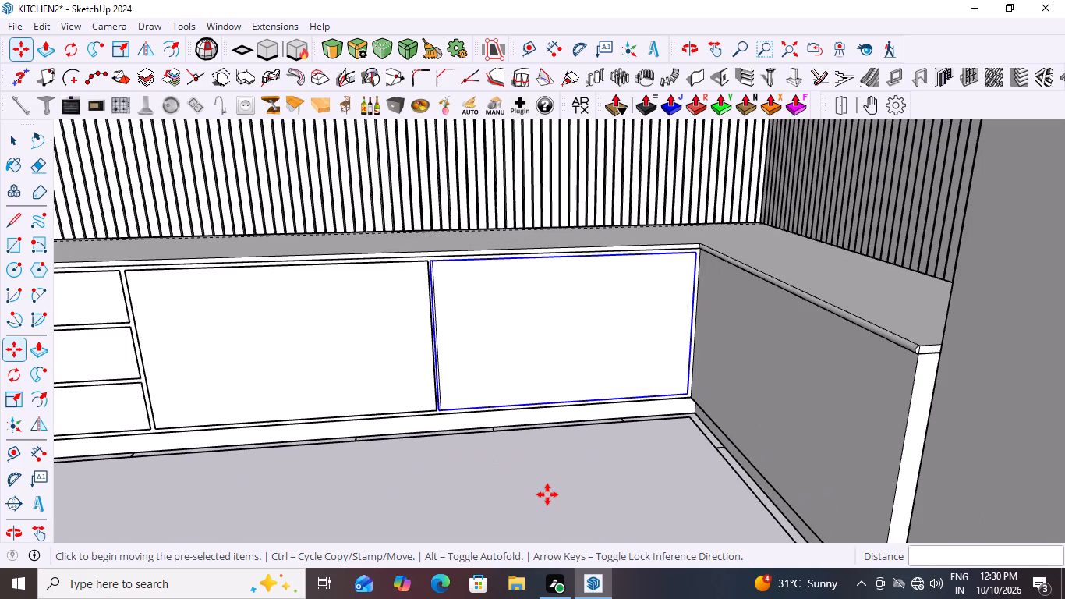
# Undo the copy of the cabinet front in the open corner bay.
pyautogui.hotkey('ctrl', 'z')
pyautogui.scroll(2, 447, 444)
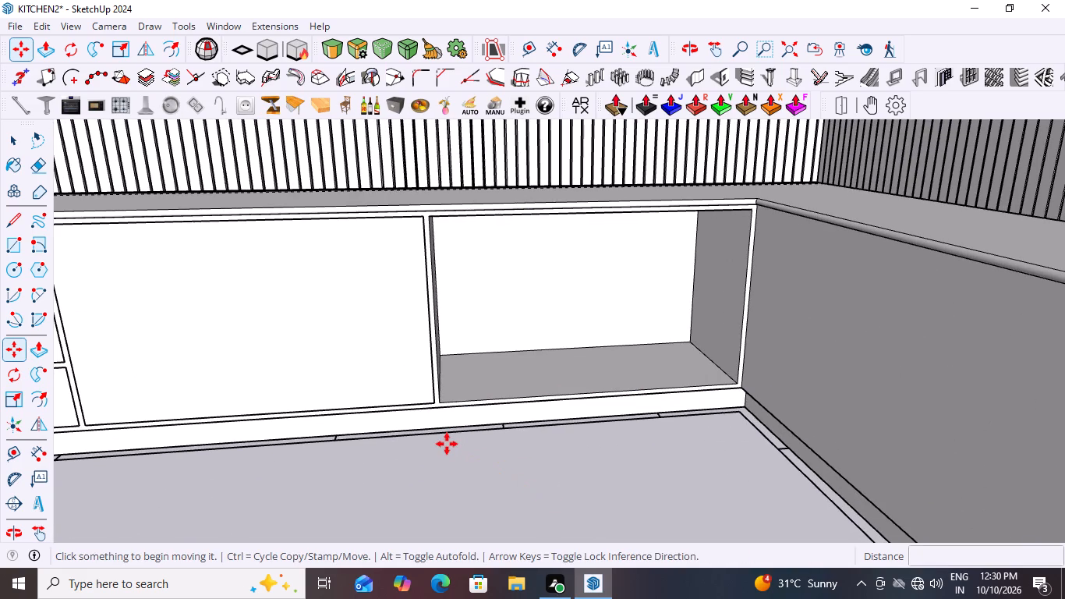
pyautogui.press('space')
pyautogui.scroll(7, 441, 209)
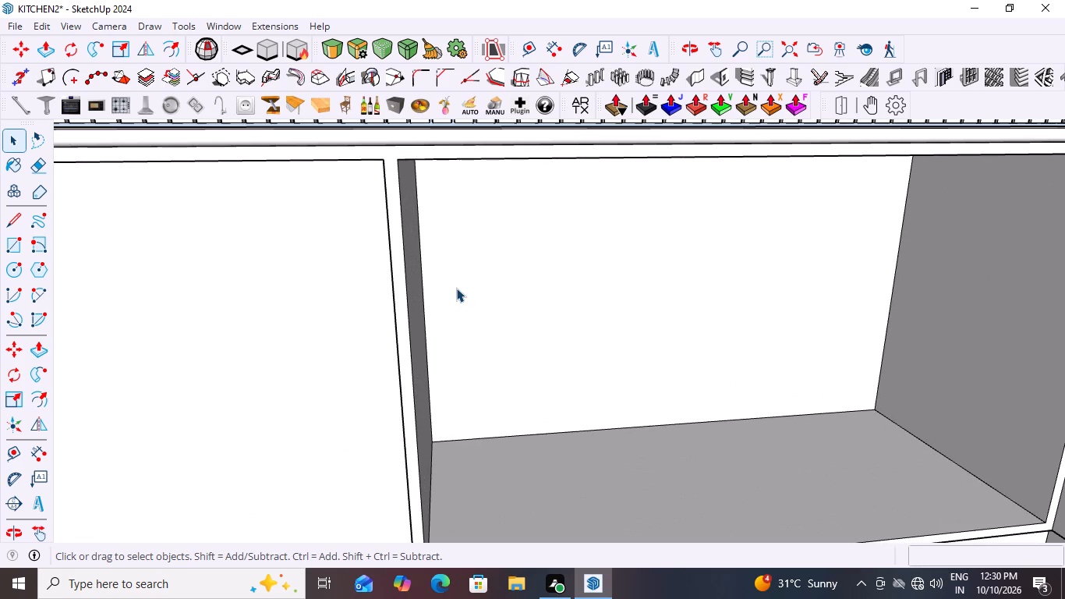
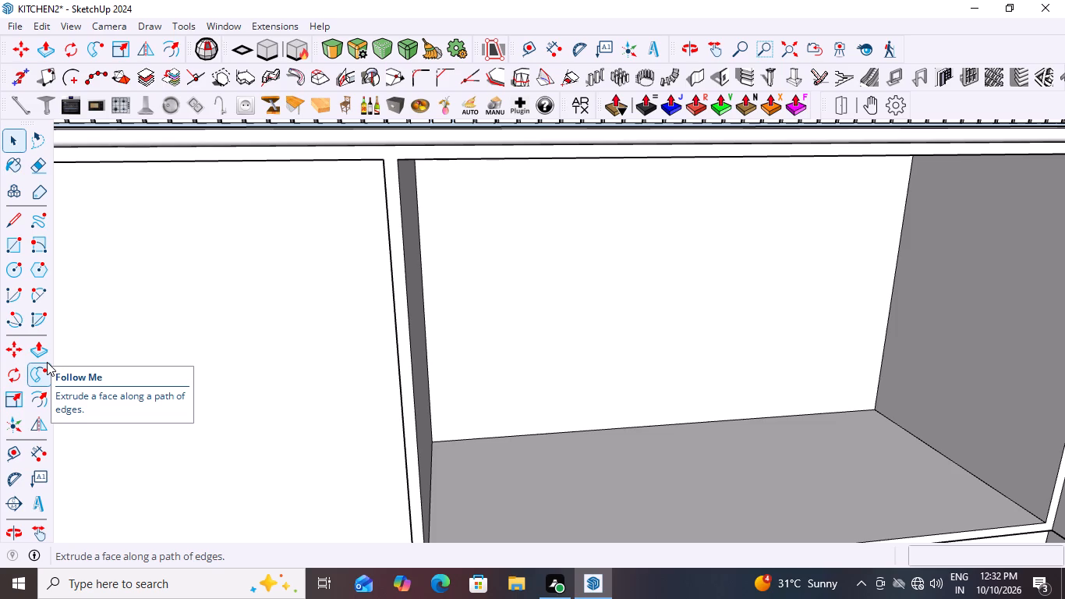
# Move the middle cabinet front by its lower corner out of its bay into the room, clear of the carcass.
pyautogui.scroll(-13, 409, 47)
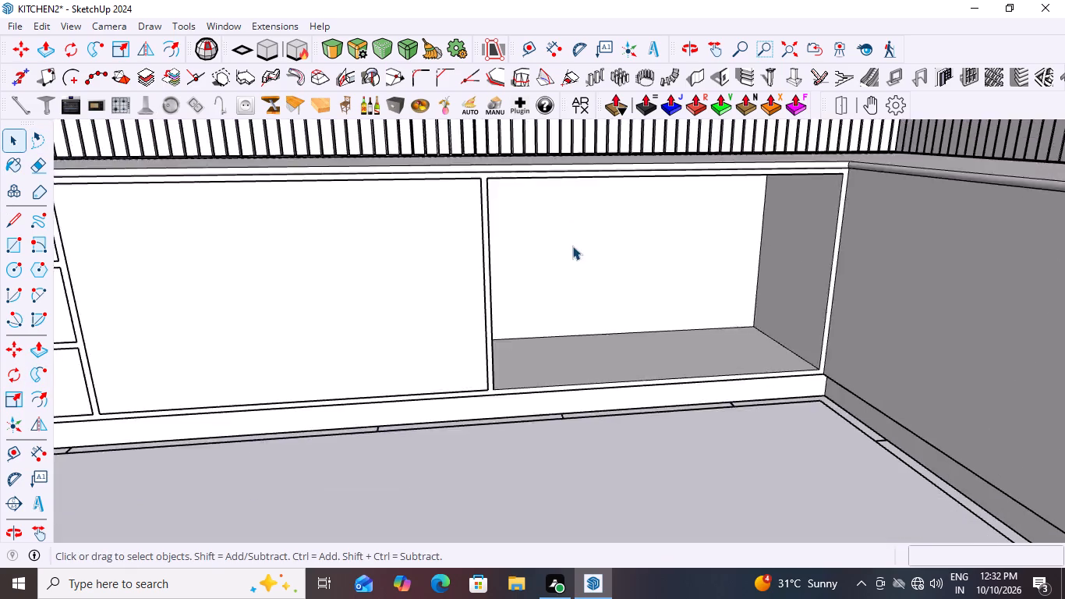
pyautogui.scroll(-4, 572, 246)
pyautogui.scroll(5, 534, 334)
pyautogui.scroll(-5, 540, 315)
pyautogui.moveTo(475, 383); pyautogui.dragTo(388, 393, button='middle')
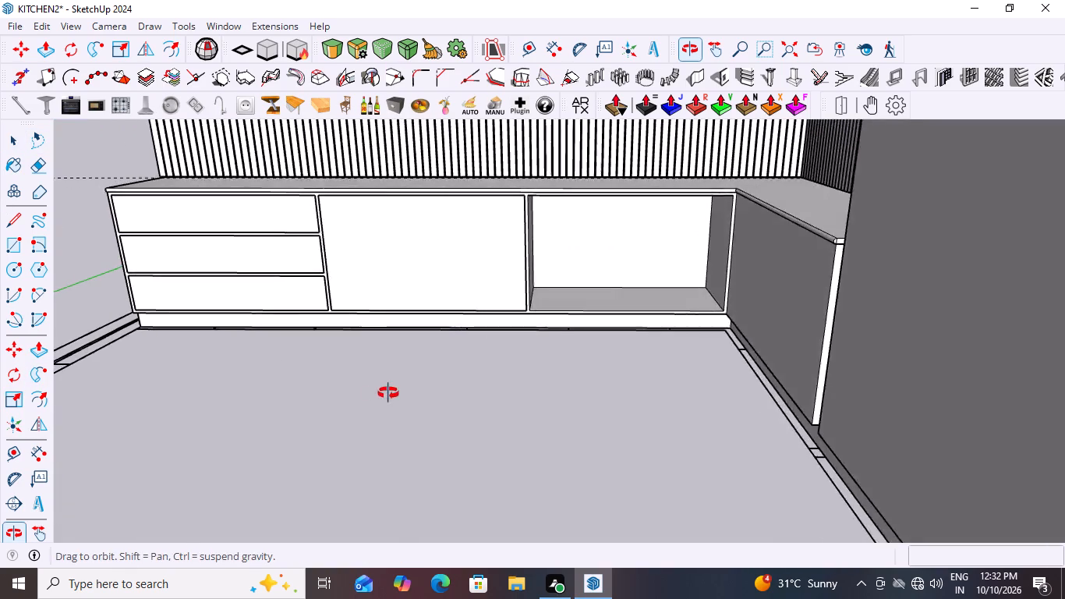
pyautogui.moveTo(388, 393); pyautogui.dragTo(364, 394, button='middle')
pyautogui.scroll(4, 514, 289)
pyautogui.click(516, 256)
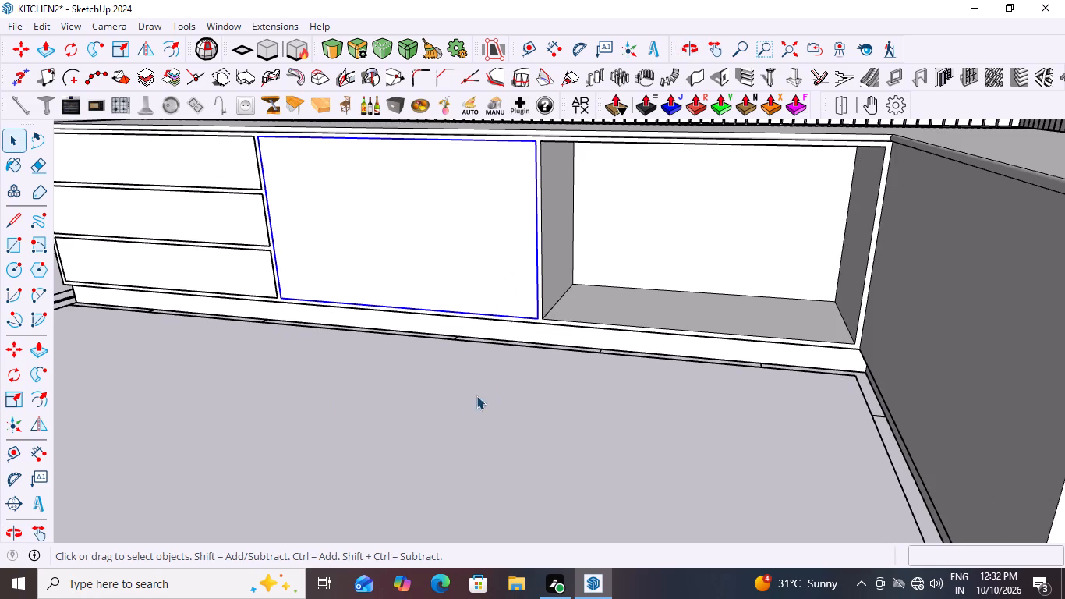
pyautogui.press('m')
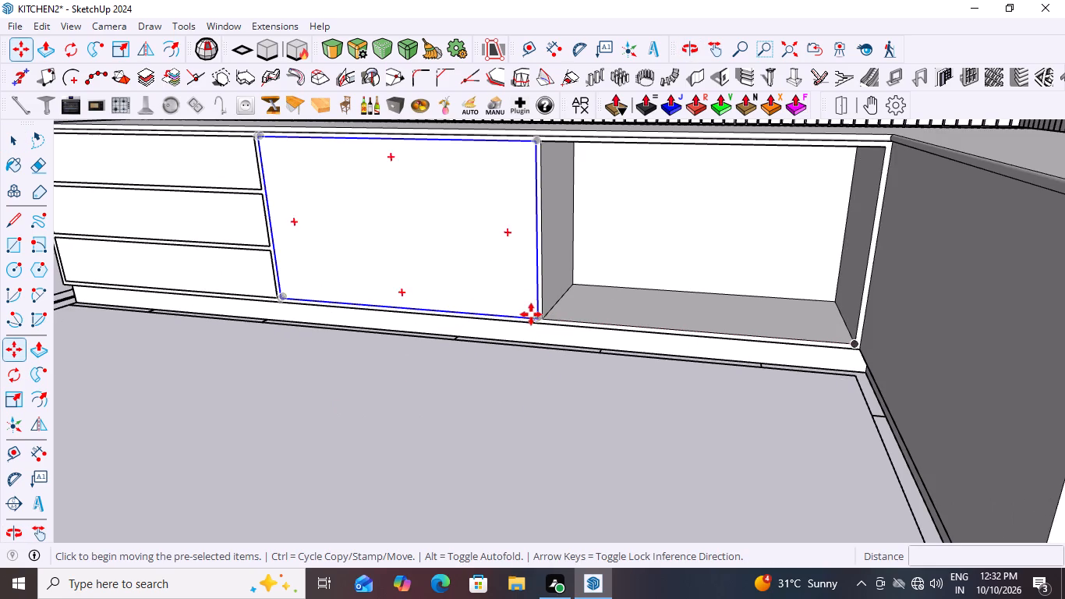
pyautogui.click(537, 317)
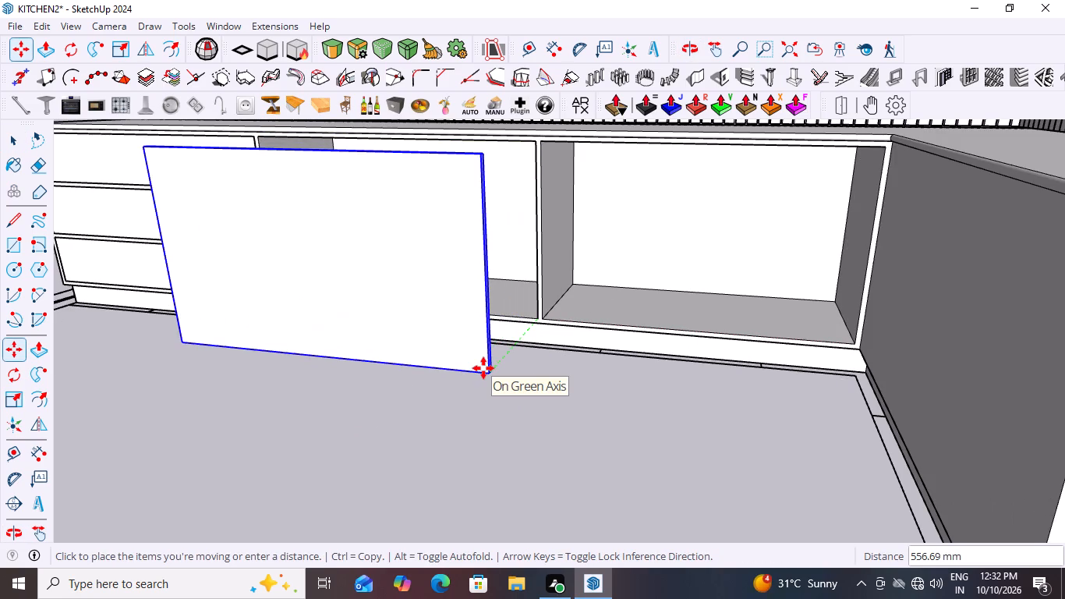
pyautogui.press('space')
pyautogui.press('m')
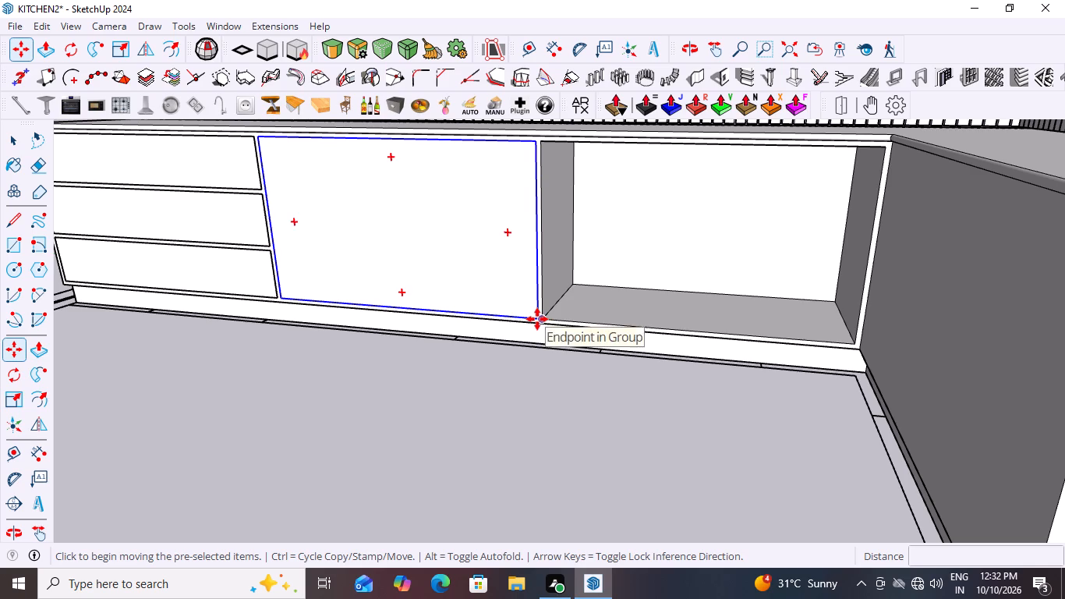
pyautogui.click(537, 319)
pyautogui.click(409, 402)
# Move the pulled-out middle front back by its rear lower corner, snapping it onto the front lower corner of its bay opening.
pyautogui.scroll(-2, 562, 414)
pyautogui.moveTo(524, 430); pyautogui.dragTo(316, 454, button='middle')
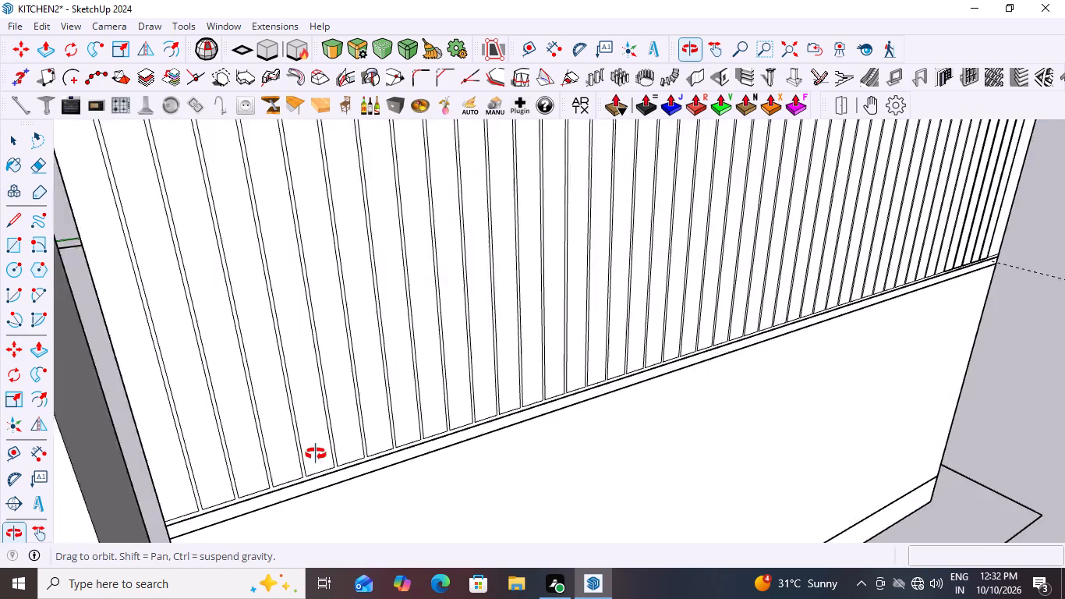
pyautogui.moveTo(316, 454); pyautogui.dragTo(400, 462, button='middle')
pyautogui.scroll(-7, 392, 462)
pyautogui.scroll(2, 525, 444)
pyautogui.scroll(-16, 596, 426)
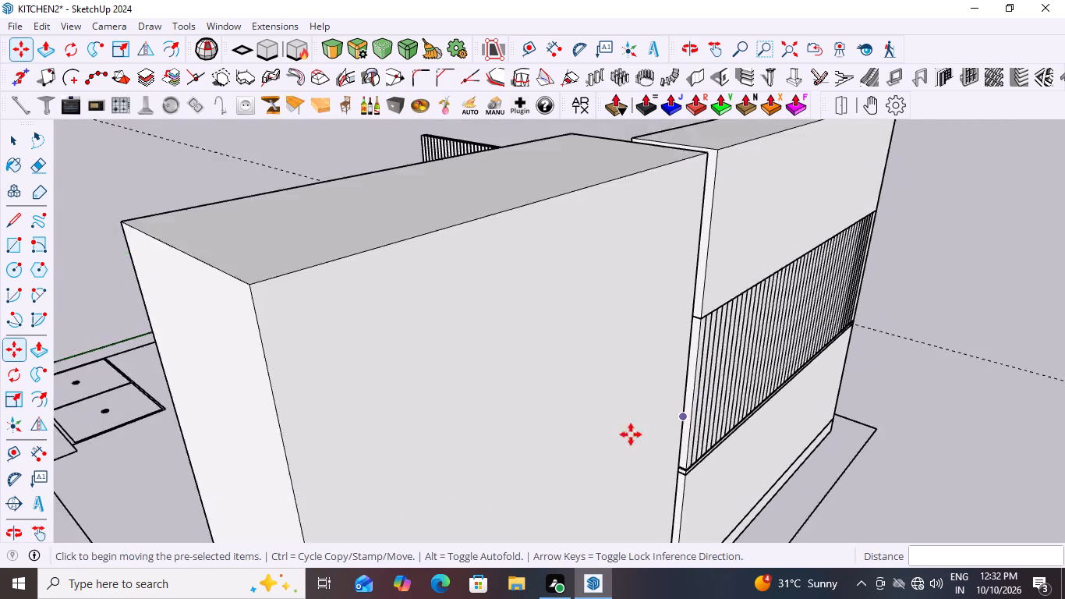
pyautogui.scroll(-14, 631, 434)
pyautogui.moveTo(333, 430); pyautogui.dragTo(511, 470, button='middle')
pyautogui.scroll(8, 562, 442)
pyautogui.moveTo(638, 421); pyautogui.dragTo(465, 510, button='middle')
pyautogui.scroll(10, 560, 405)
pyautogui.moveTo(522, 398); pyautogui.dragTo(523, 346, button='middle')
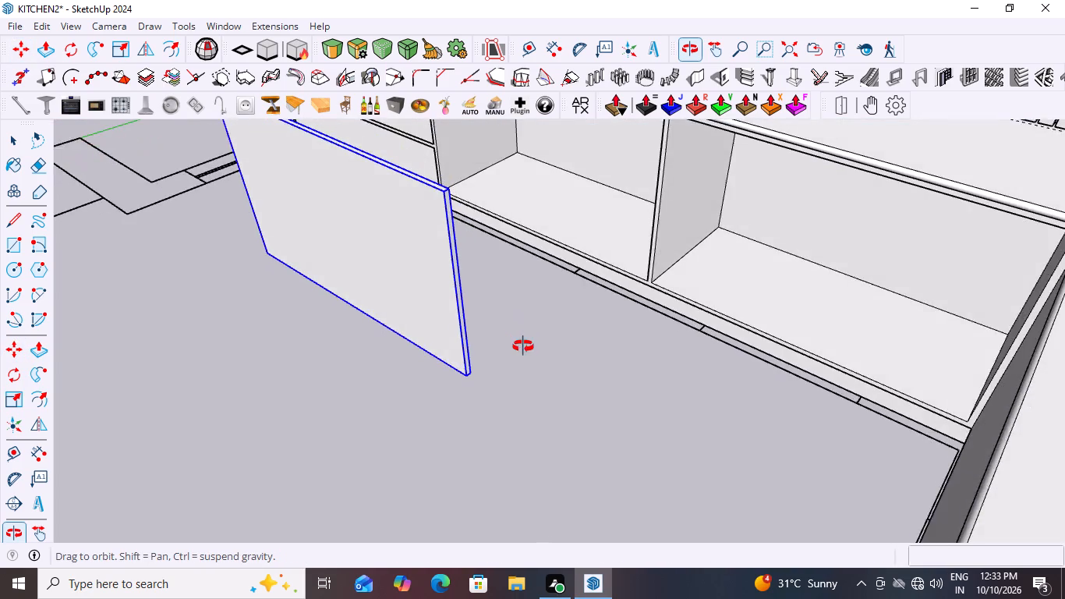
pyautogui.moveTo(523, 346); pyautogui.dragTo(520, 346, button='middle')
pyautogui.scroll(3, 441, 423)
pyautogui.scroll(6, 542, 374)
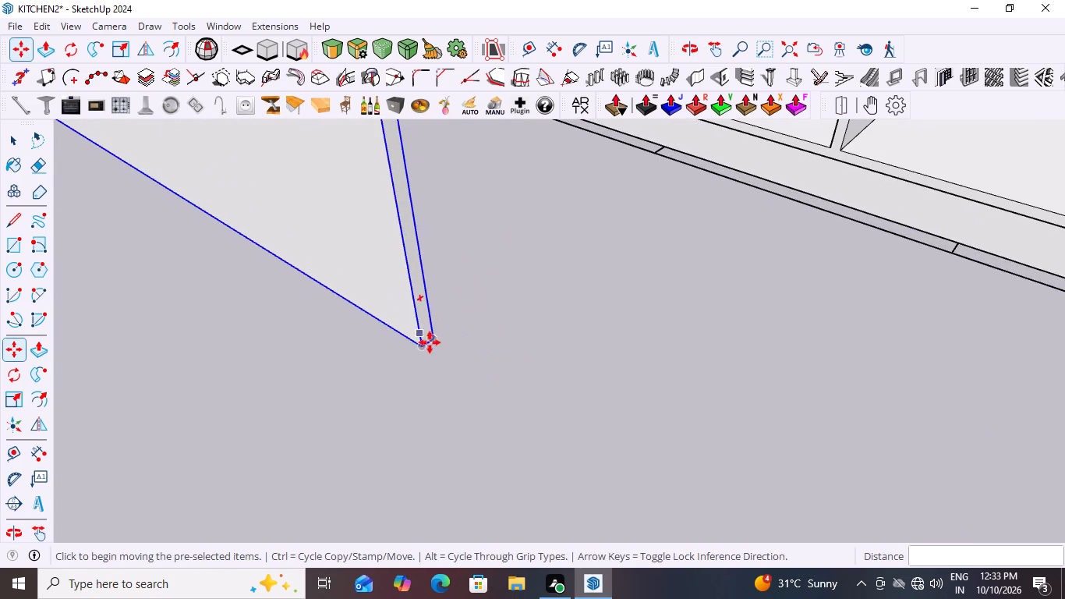
pyautogui.click(434, 342)
pyautogui.scroll(-5, 568, 315)
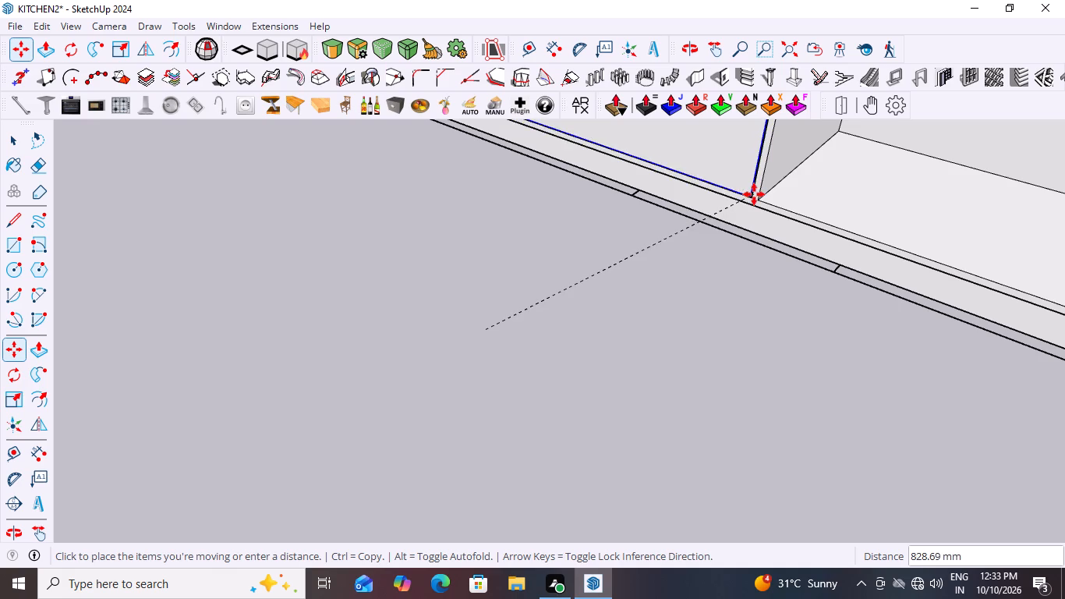
pyautogui.scroll(12, 748, 198)
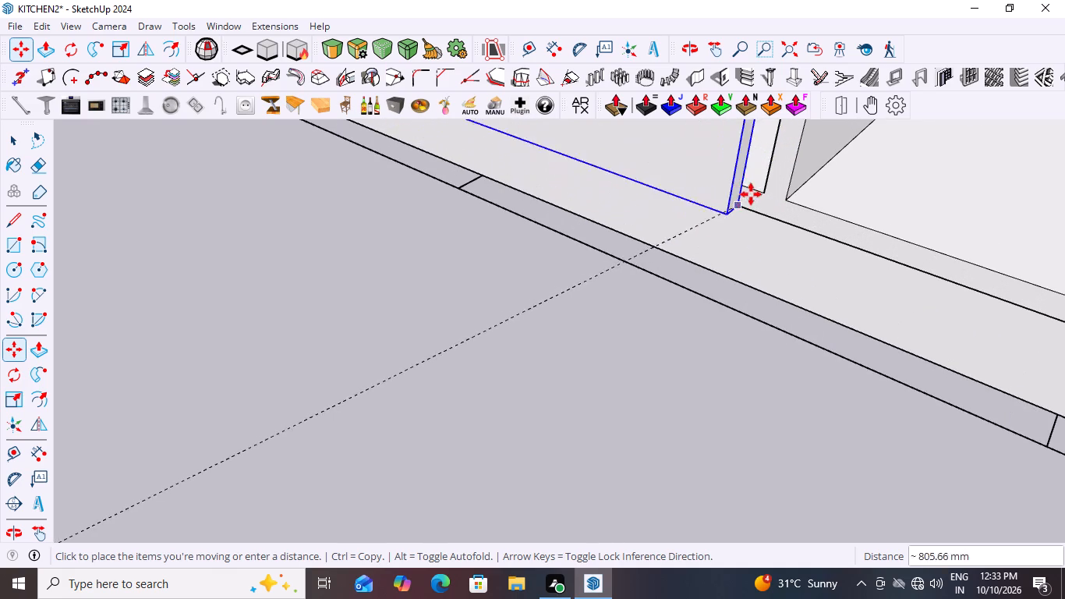
pyautogui.moveTo(766, 188); pyautogui.dragTo(751, 192)
pyautogui.scroll(-7, 555, 305)
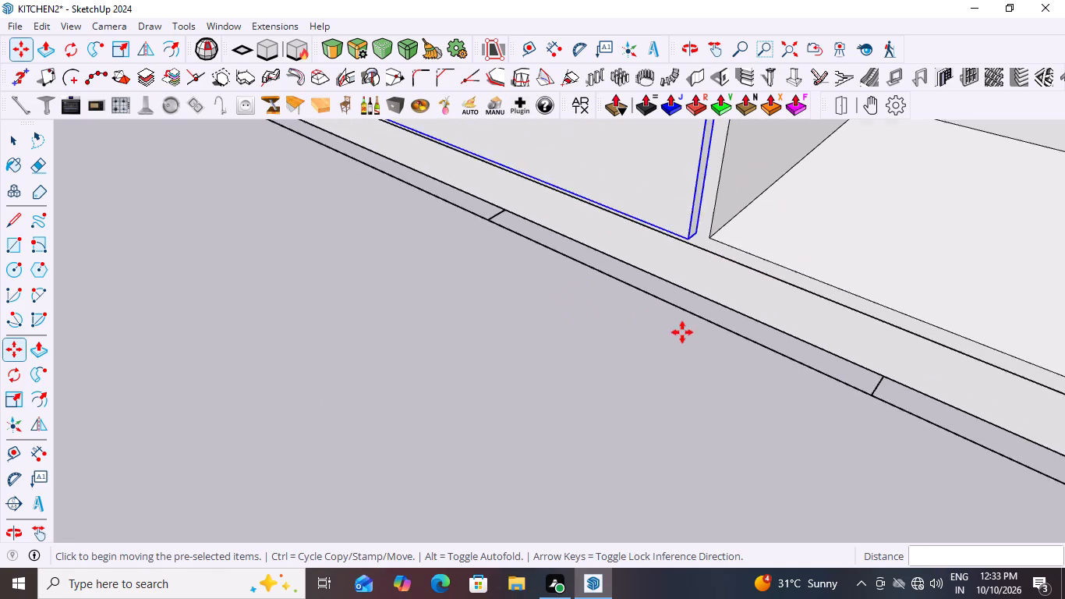
pyautogui.scroll(-15, 682, 332)
pyautogui.moveTo(501, 382); pyautogui.dragTo(743, 354, button='middle')
pyautogui.press('space')
pyautogui.click(578, 372)
# Draw a rectangle about 1130 × 664 mm across the opening of the empty bay beside the corner.
pyautogui.moveTo(702, 332); pyautogui.dragTo(518, 293, button='middle')
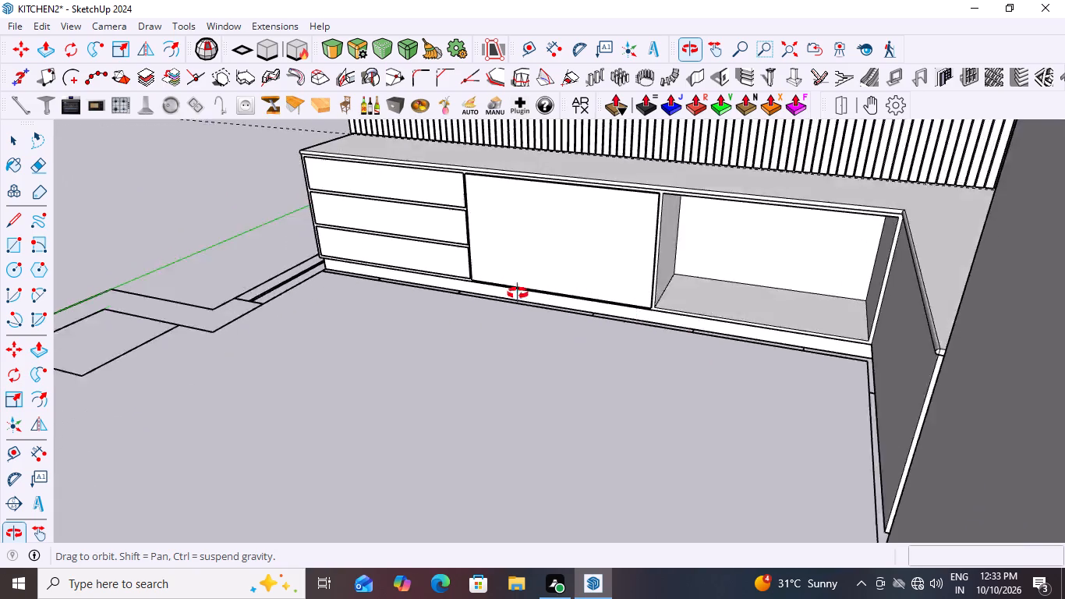
pyautogui.moveTo(518, 293); pyautogui.dragTo(871, 220, button='middle')
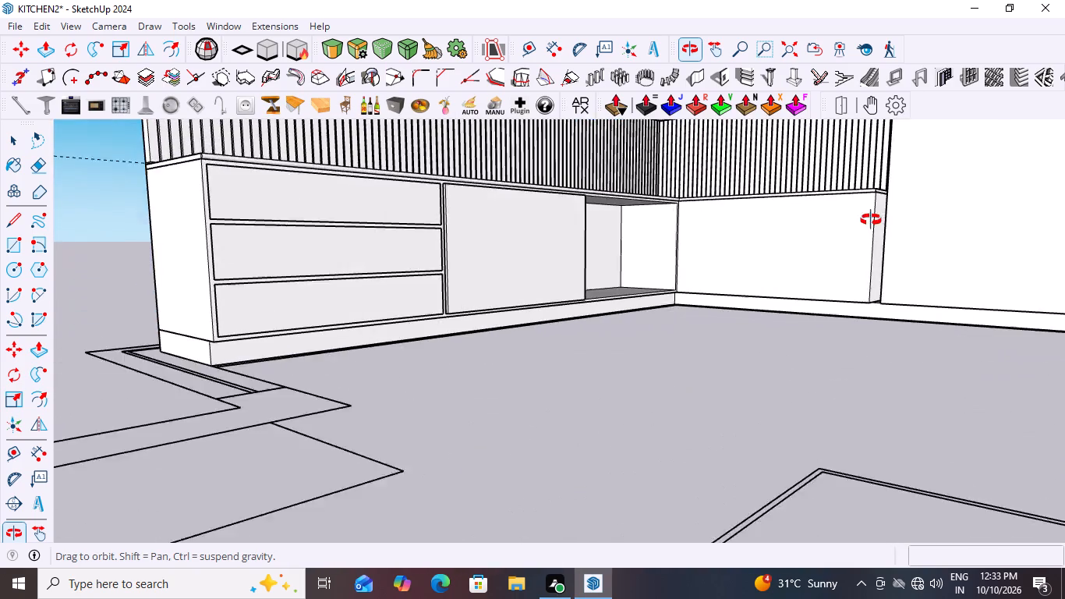
pyautogui.moveTo(871, 220); pyautogui.dragTo(727, 314, button='middle')
pyautogui.scroll(-6, 739, 310)
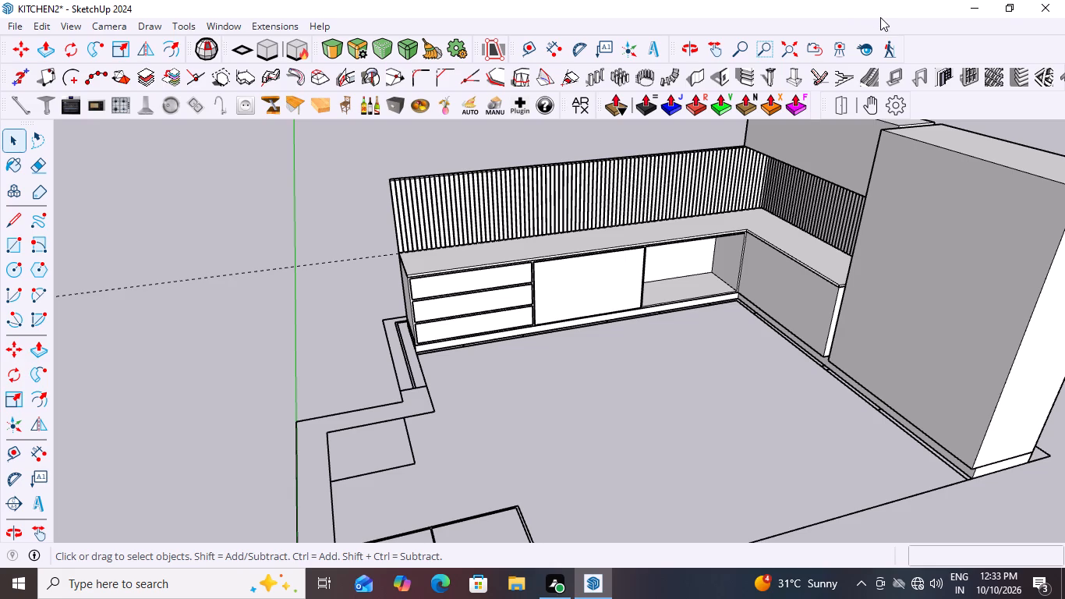
pyautogui.scroll(-2, 511, 244)
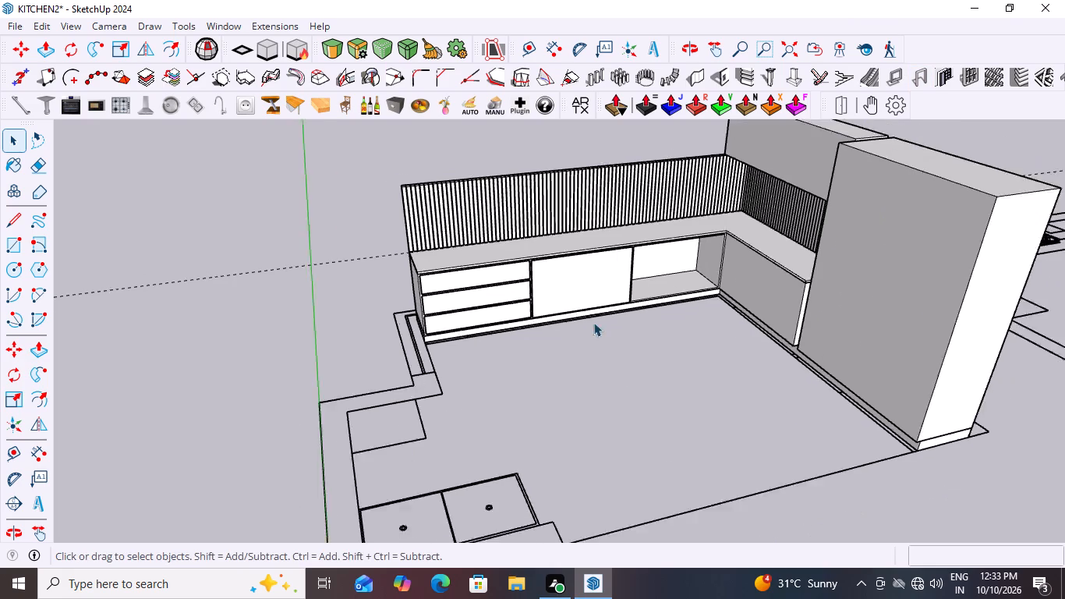
pyautogui.scroll(-1, 593, 322)
pyautogui.scroll(2, 734, 351)
pyautogui.middleClick(687, 310)
pyautogui.scroll(1, 685, 303)
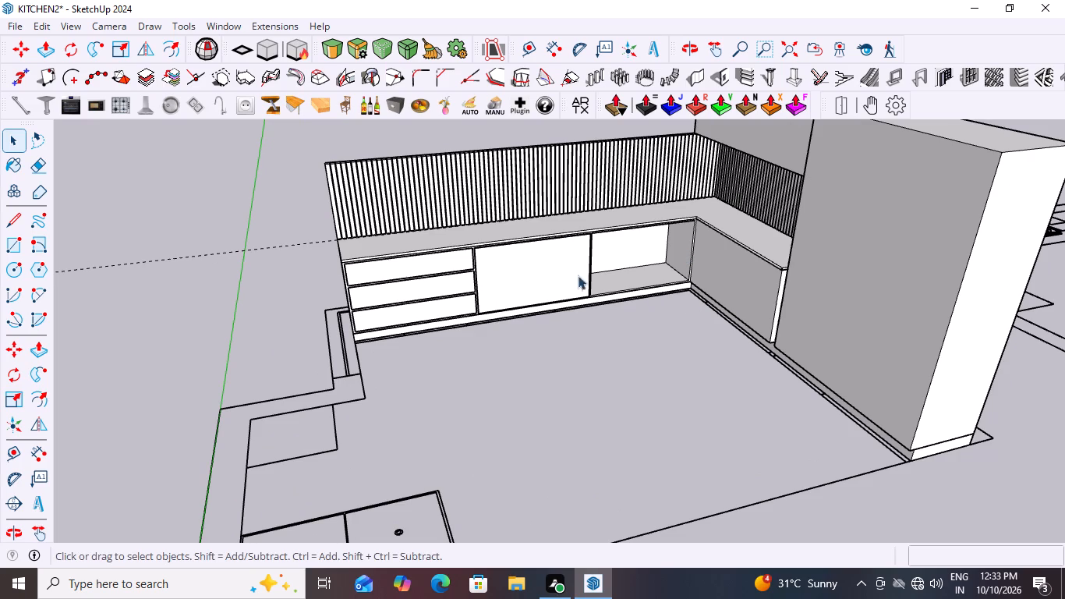
pyautogui.scroll(6, 591, 278)
pyautogui.moveTo(638, 264); pyautogui.dragTo(588, 190, button='middle')
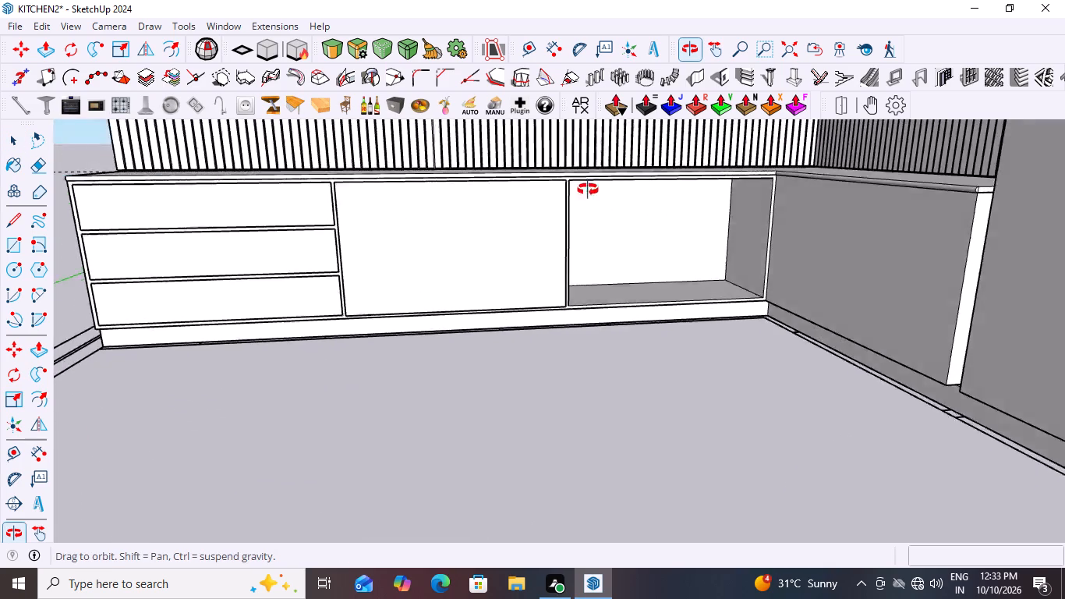
pyautogui.moveTo(588, 190); pyautogui.dragTo(630, 210, button='middle')
pyautogui.scroll(7, 575, 186)
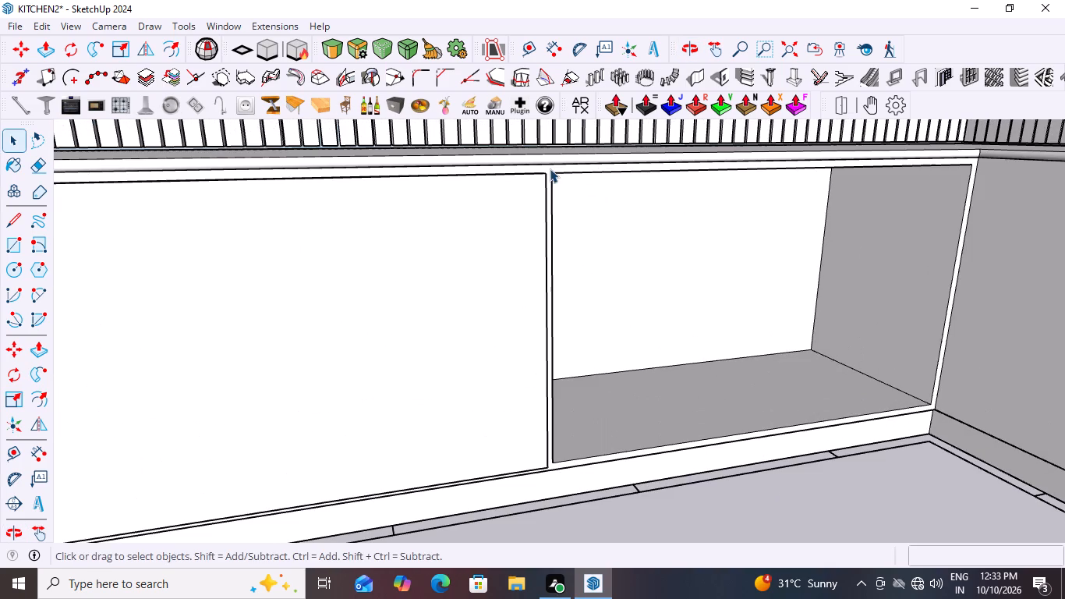
pyautogui.press('r')
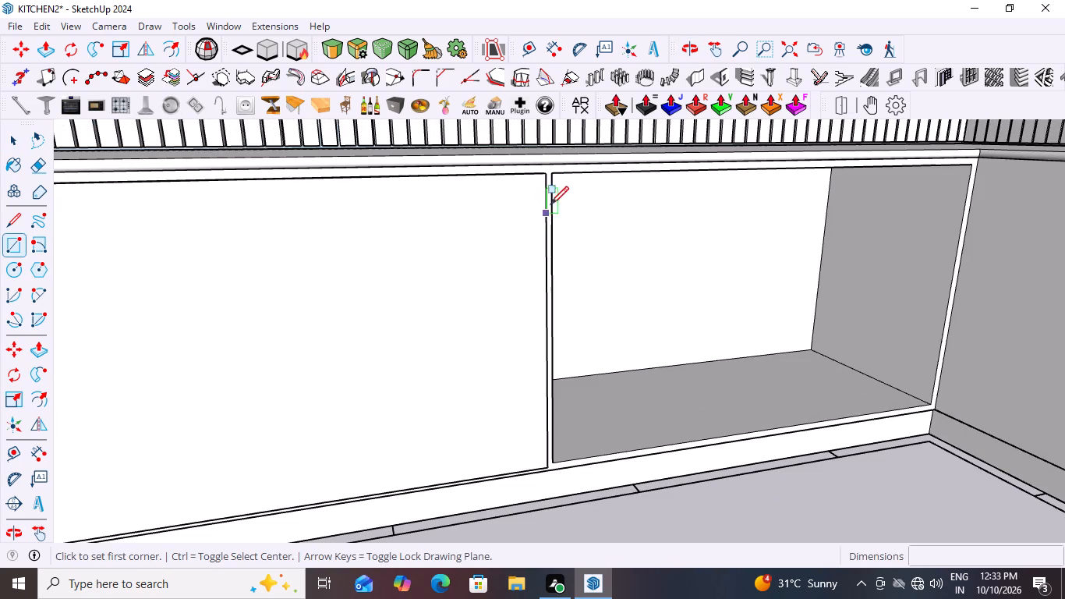
pyautogui.click(552, 175)
pyautogui.click(928, 405)
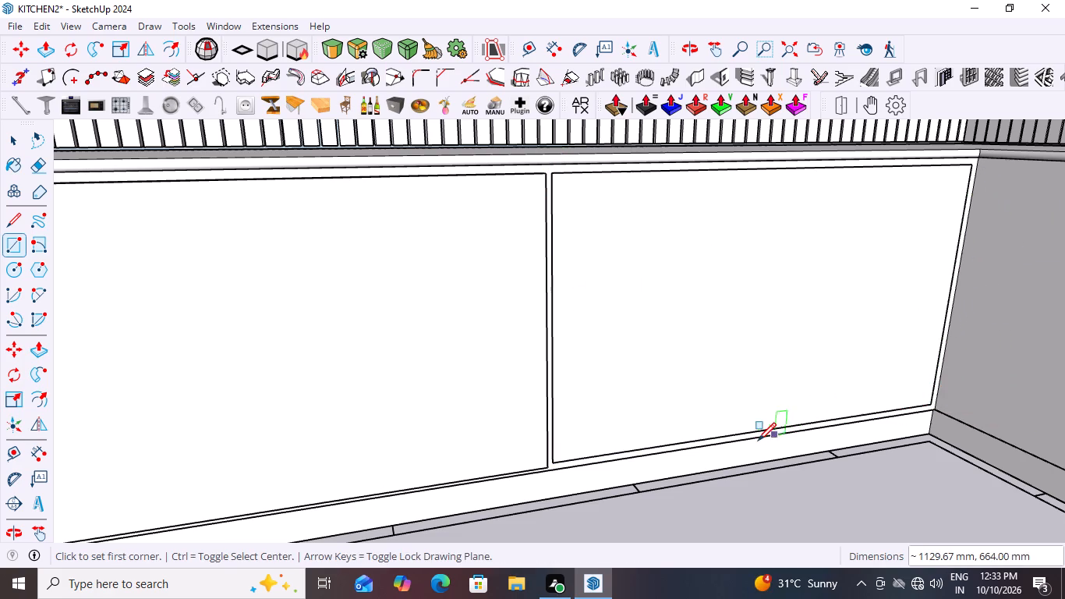
pyautogui.press('space')
# Make the new rectangle's face and edges into a group.
pyautogui.doubleClick(617, 330)
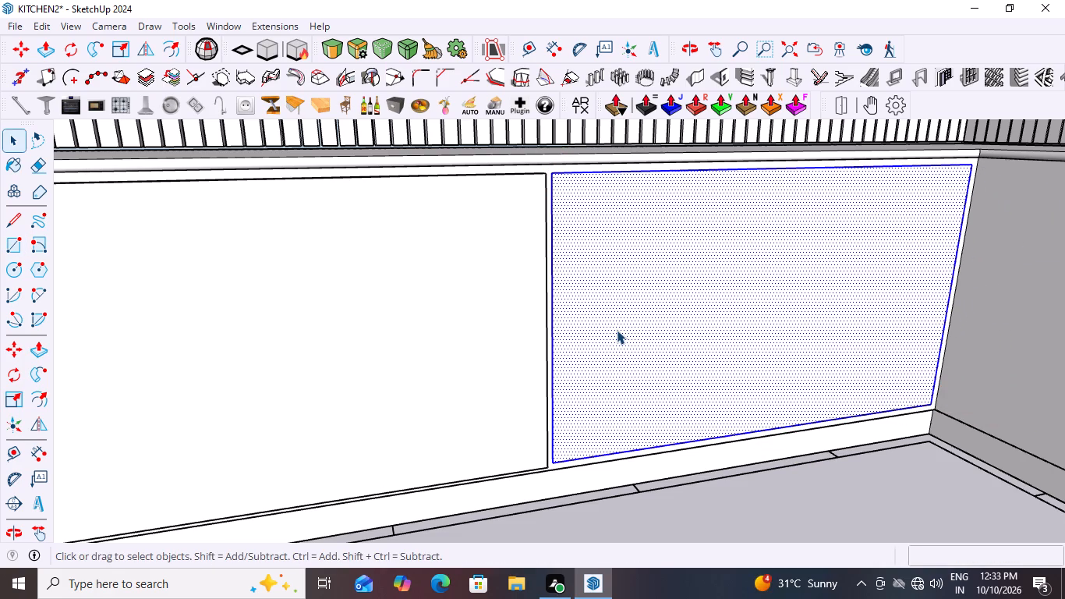
pyautogui.rightClick(617, 330)
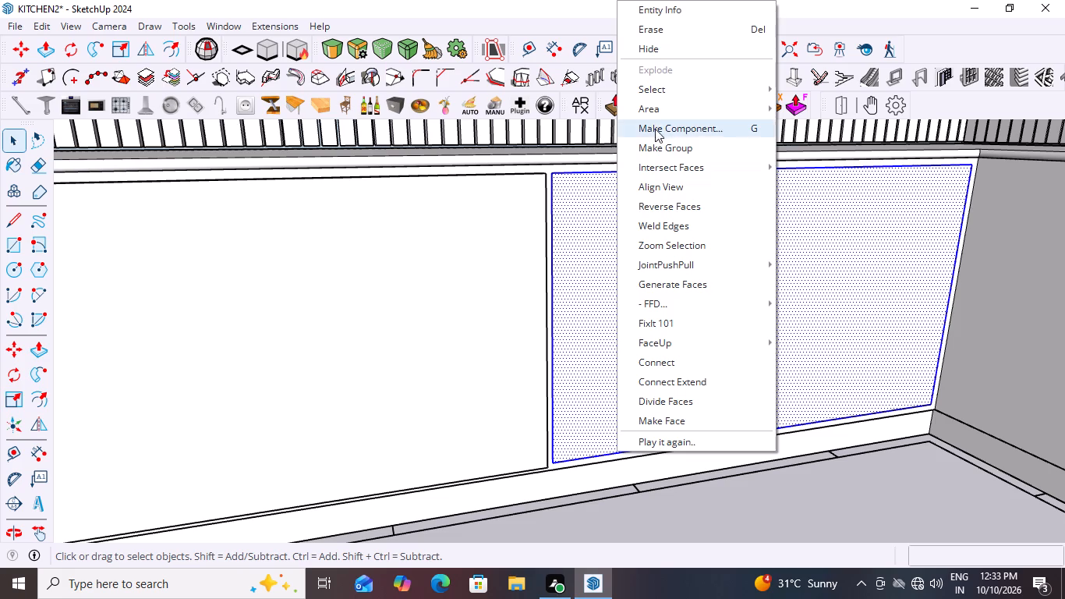
pyautogui.click(650, 146)
# Inside the new group, extrude the panel face 18 mm outward, and leave the group.
pyautogui.scroll(-10, 603, 239)
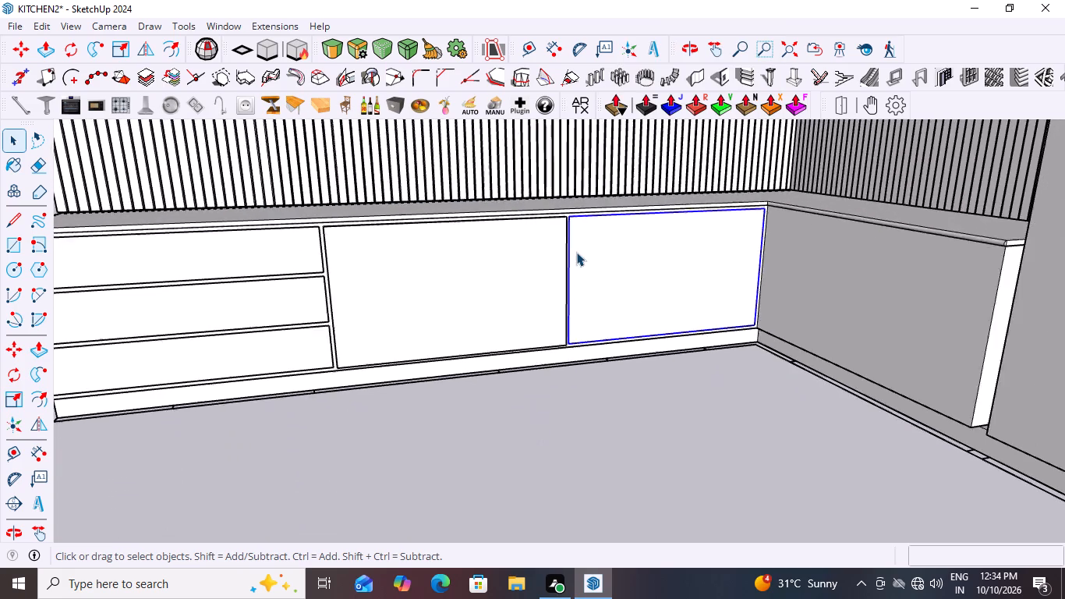
pyautogui.scroll(-3, 576, 252)
pyautogui.scroll(3, 639, 259)
pyautogui.click(590, 251)
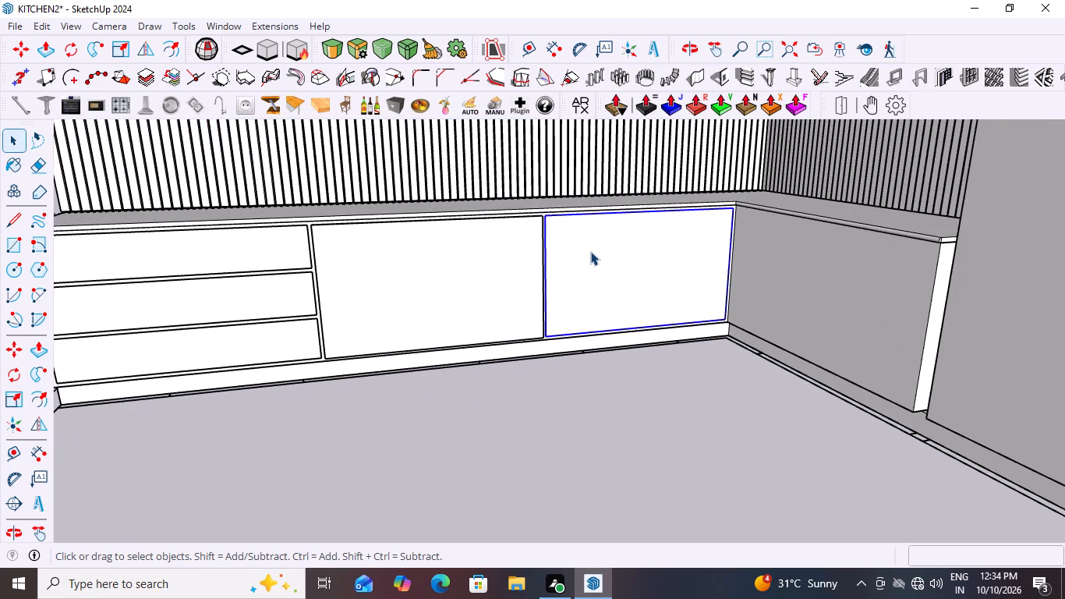
pyautogui.doubleClick(590, 251)
pyautogui.click(590, 251)
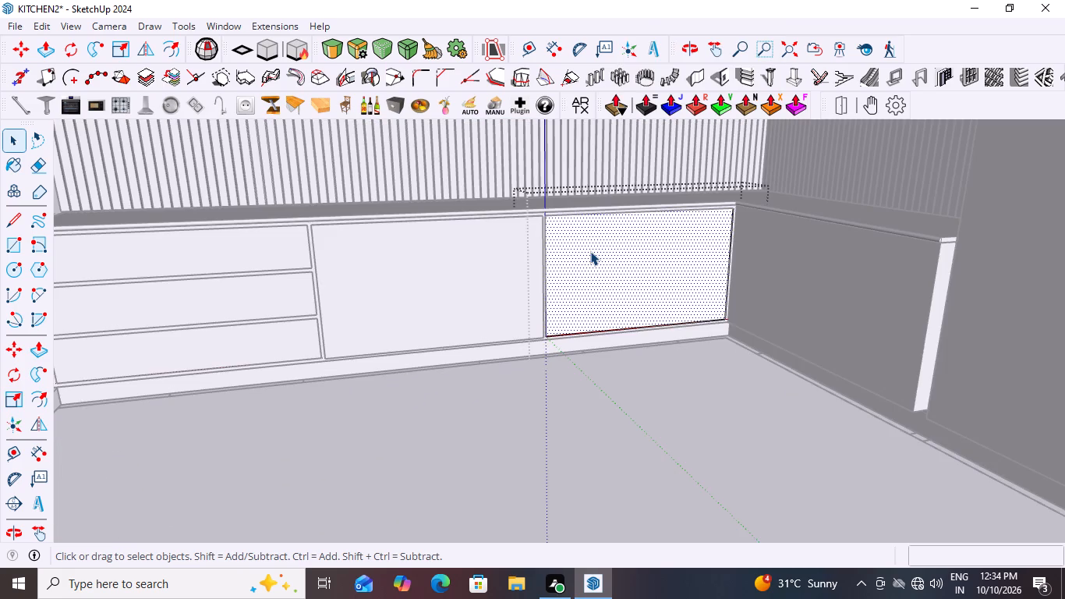
pyautogui.press('p')
pyautogui.click(590, 251)
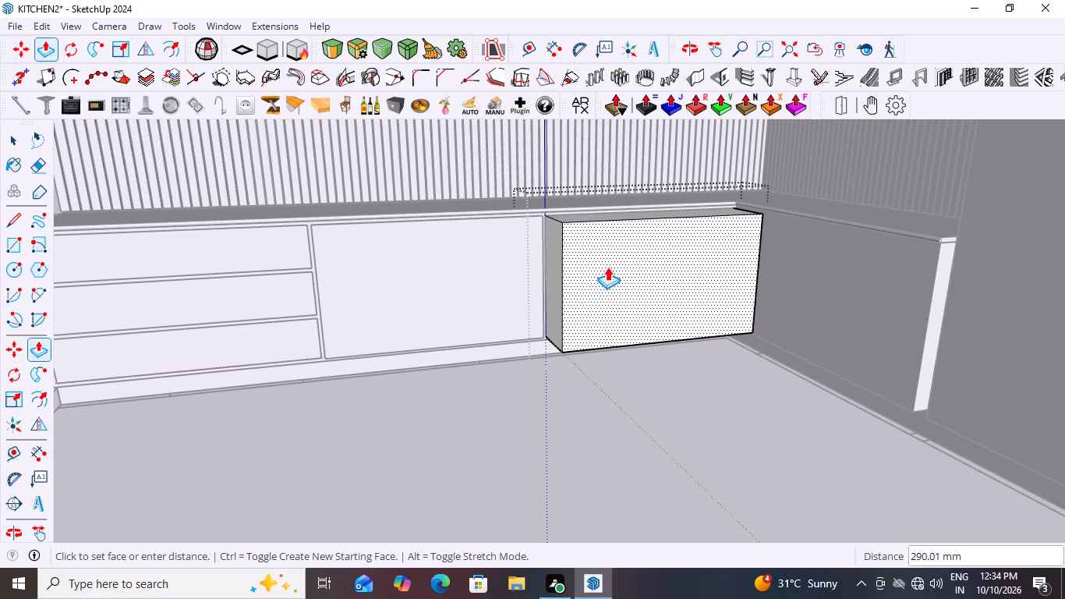
pyautogui.write('18MM')
pyautogui.press('Return')
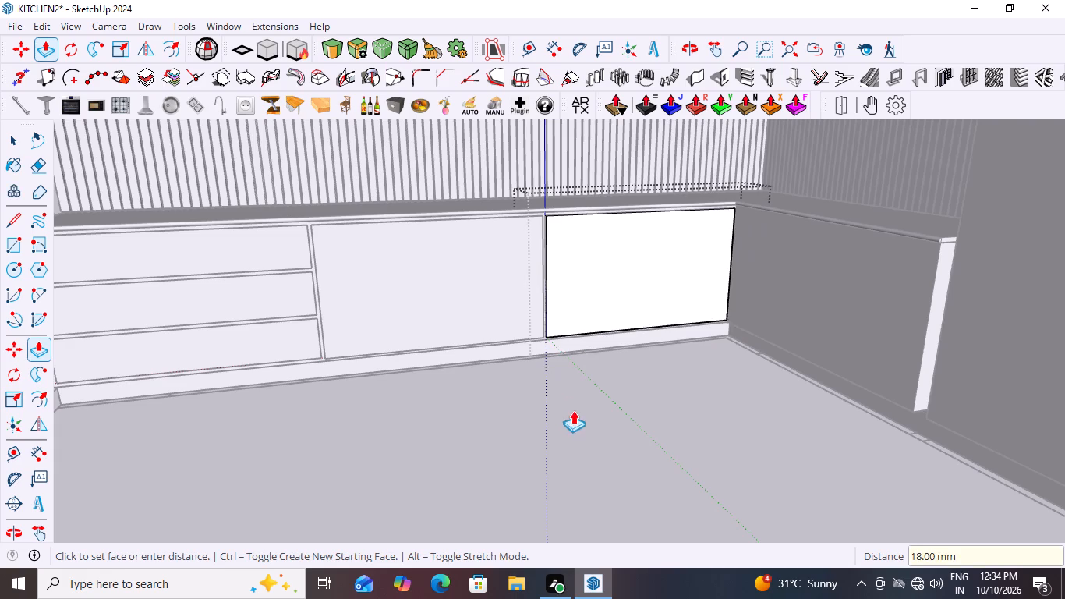
pyautogui.press('space')
pyautogui.click(586, 406)
# Examine how the base cabinet fronts sit along the run, from the corner panel to the three drawer fronts.
pyautogui.scroll(-3, 718, 416)
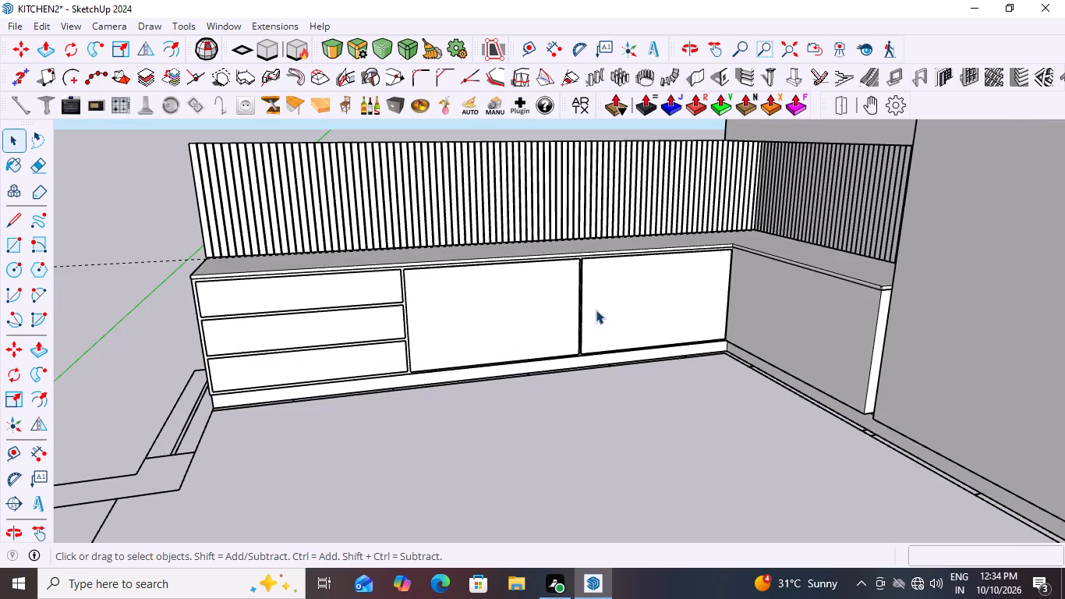
pyautogui.scroll(8, 600, 303)
pyautogui.moveTo(573, 346); pyautogui.dragTo(575, 388, button='middle')
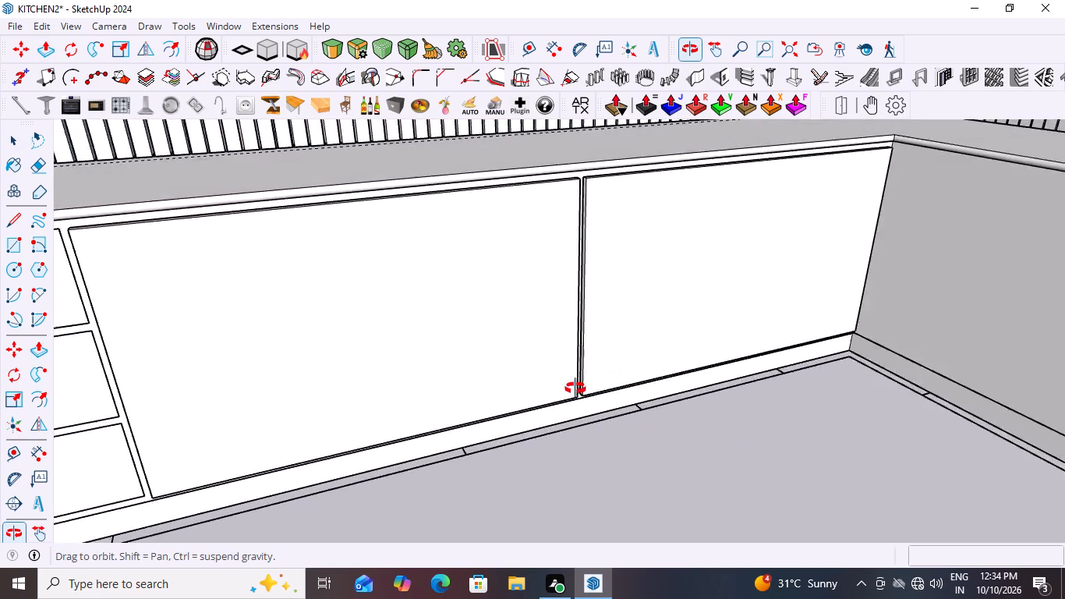
pyautogui.moveTo(575, 388); pyautogui.dragTo(591, 321, button='middle')
pyautogui.scroll(-2, 591, 321)
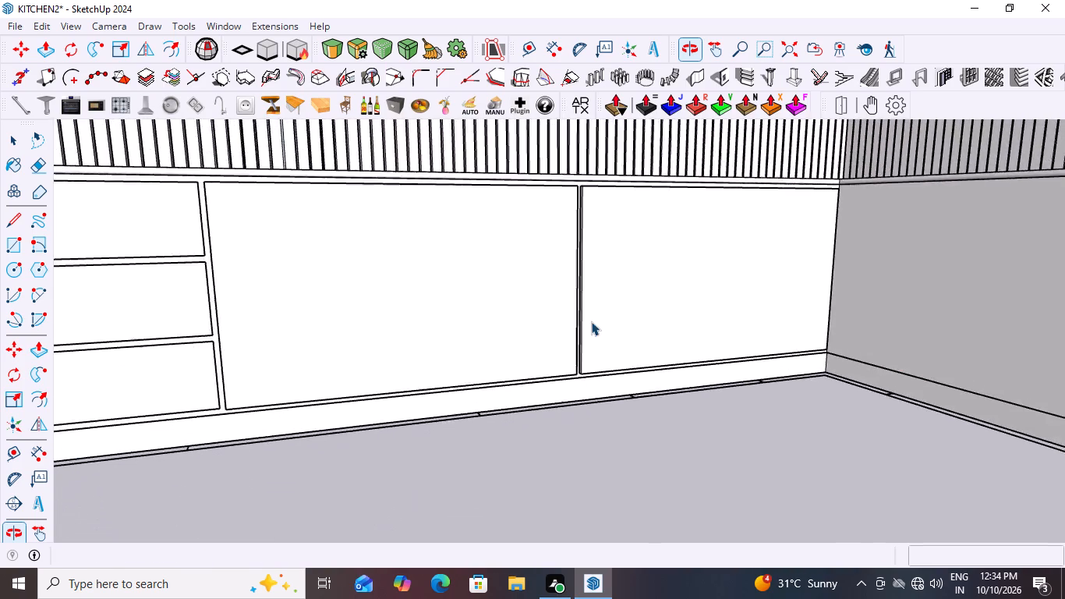
pyautogui.scroll(-13, 591, 321)
pyautogui.scroll(8, 586, 342)
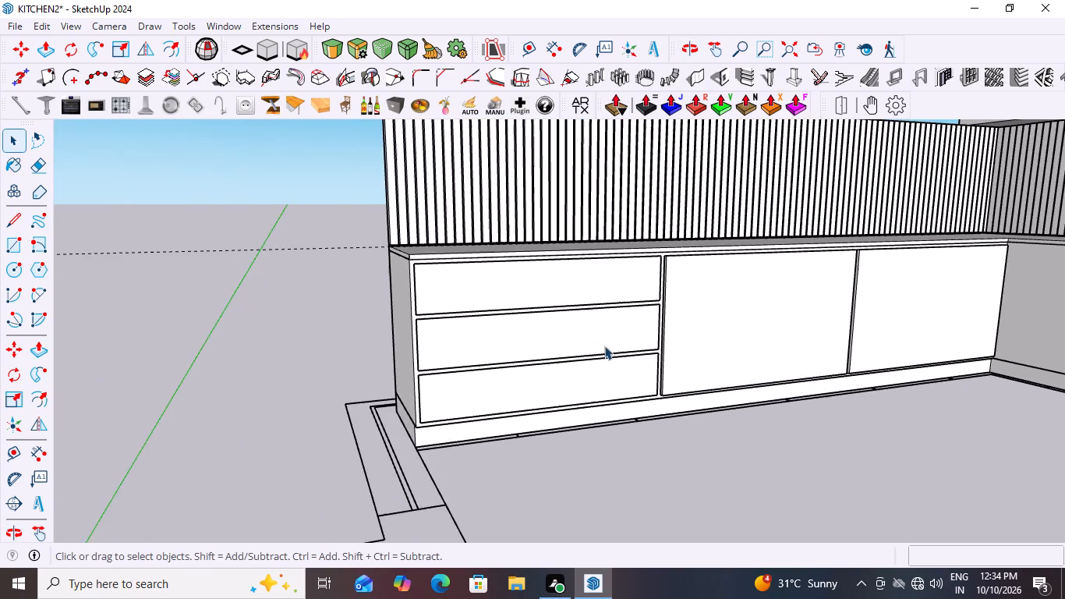
pyautogui.moveTo(633, 362); pyautogui.dragTo(597, 373, button='middle')
pyautogui.scroll(6, 609, 282)
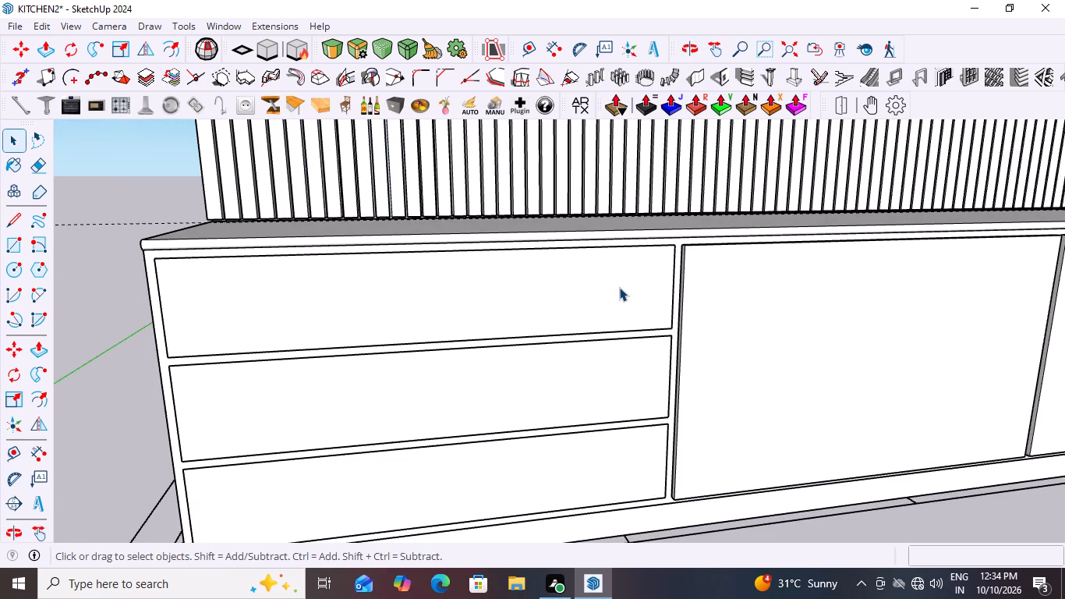
# Inside the cabinet group, move the lowest of the three drawers about 25 mm outward and sideways from its opening.
pyautogui.click(619, 287)
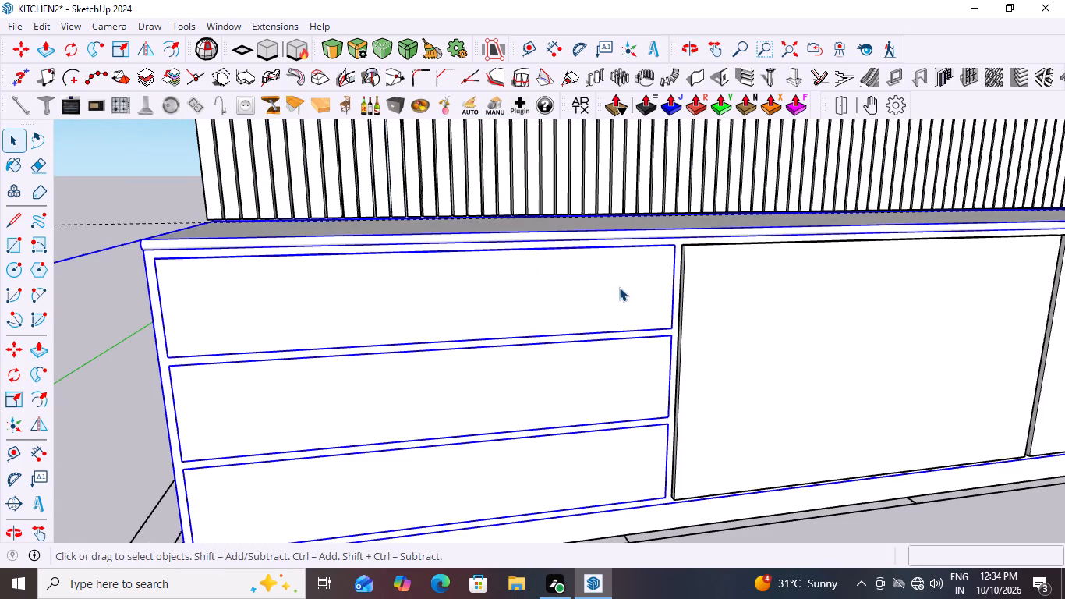
pyautogui.scroll(-6, 619, 287)
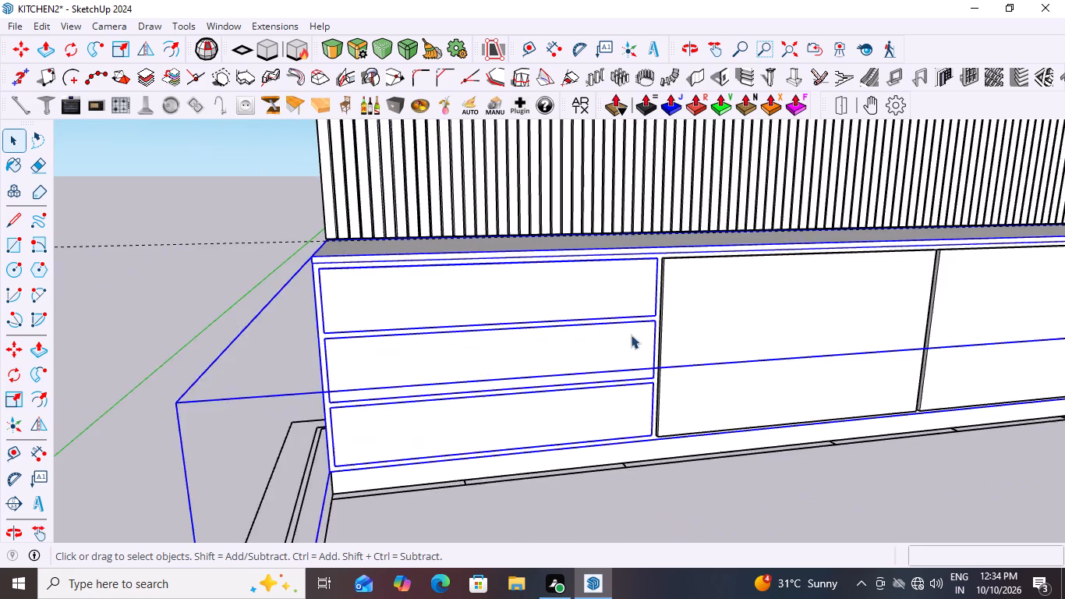
pyautogui.scroll(-1, 631, 335)
pyautogui.click(655, 466)
pyautogui.doubleClick(626, 385)
pyautogui.click(628, 384)
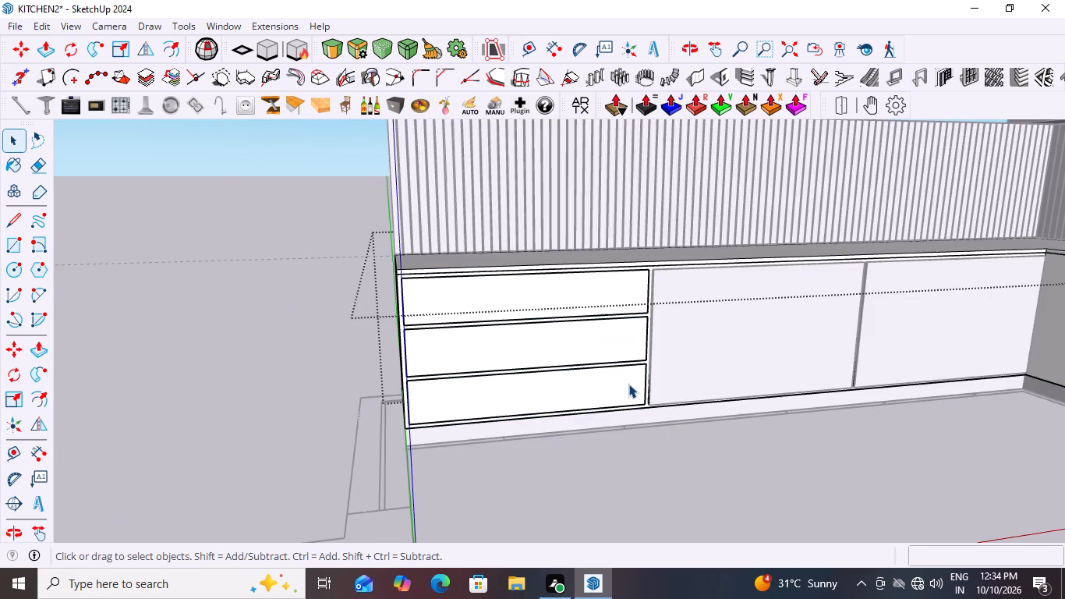
pyautogui.click(628, 384)
pyautogui.scroll(2, 671, 422)
pyautogui.moveTo(649, 422); pyautogui.dragTo(500, 398, button='middle')
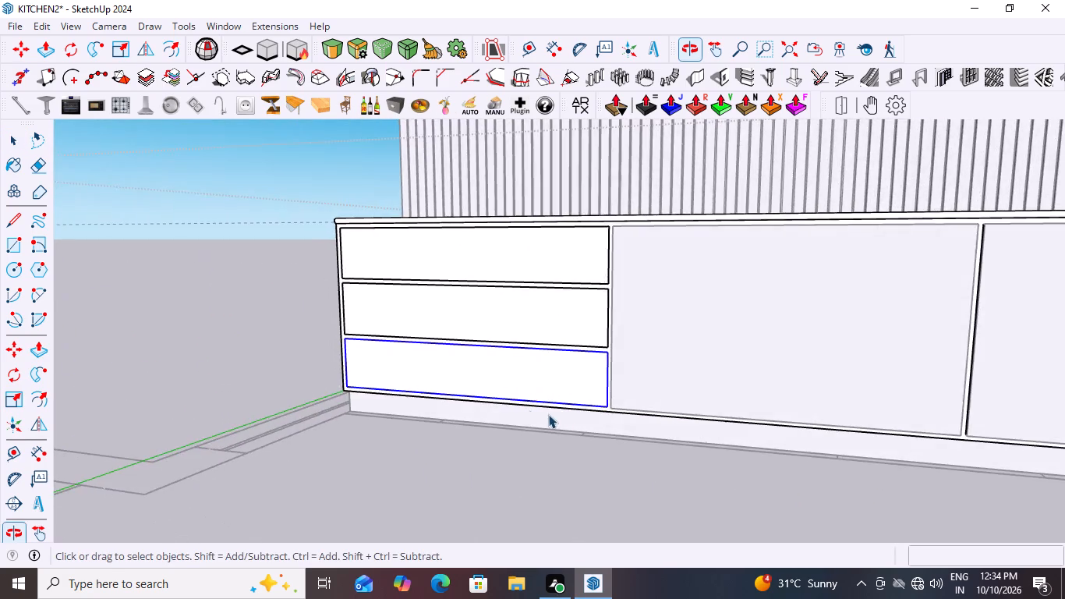
pyautogui.scroll(7, 564, 416)
pyautogui.moveTo(618, 421); pyautogui.dragTo(667, 437, button='middle')
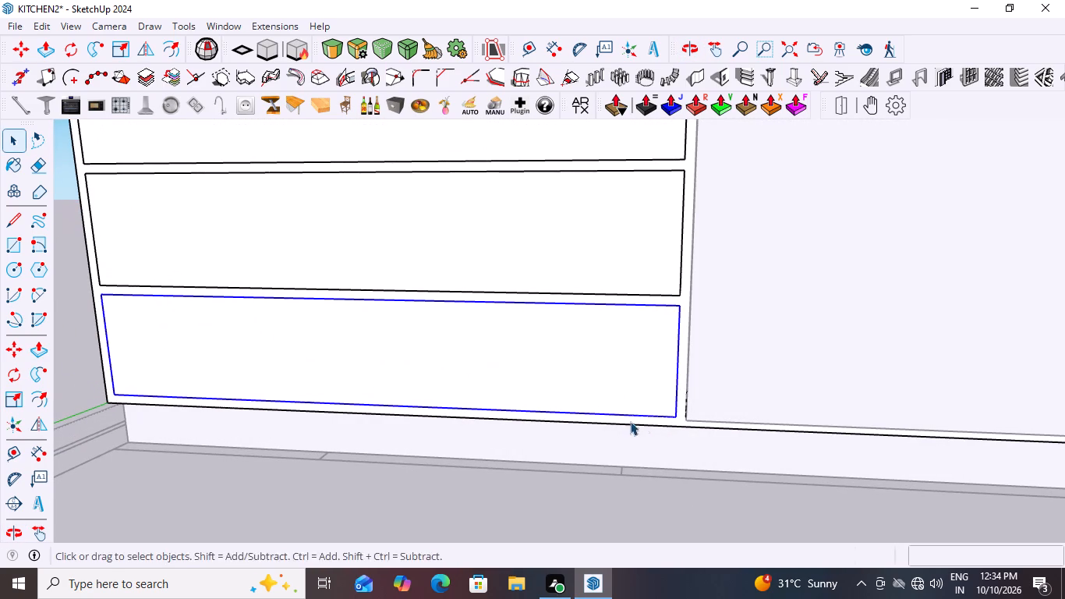
pyautogui.press('m')
pyautogui.click(672, 417)
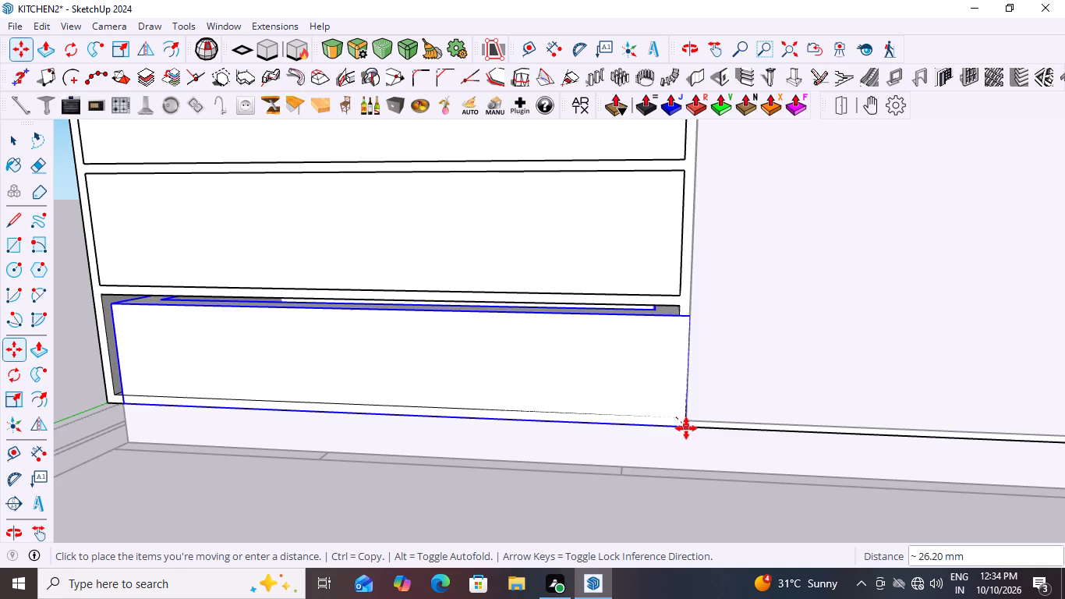
pyautogui.click(684, 424)
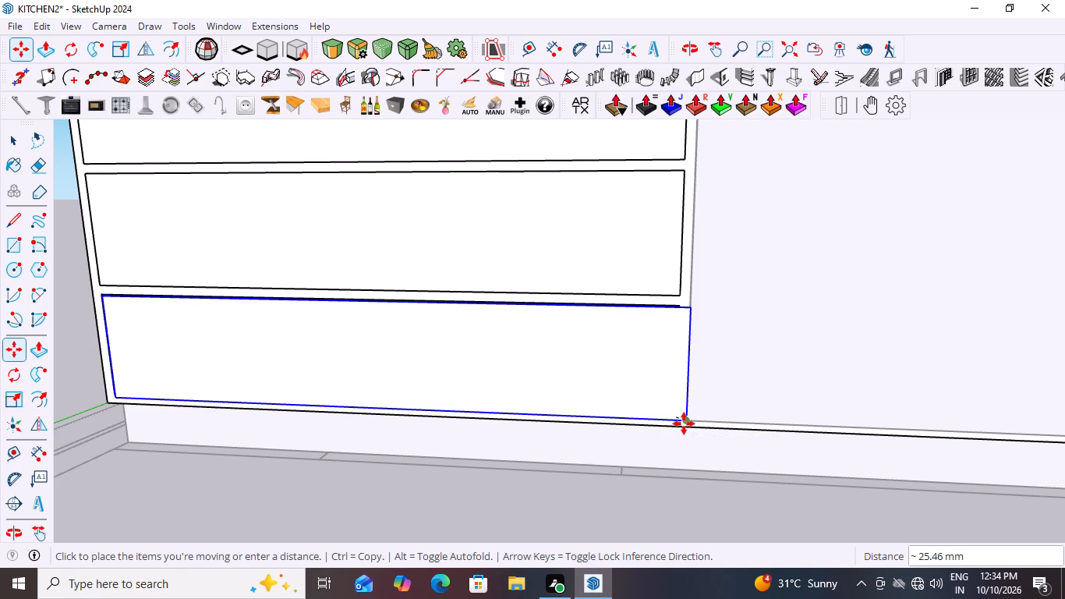
# Shift the lowest drawer about 15 mm back along the red axis, toward the cabinet's end panel.
pyautogui.scroll(-5, 597, 472)
pyautogui.moveTo(626, 484); pyautogui.dragTo(706, 500, button='middle')
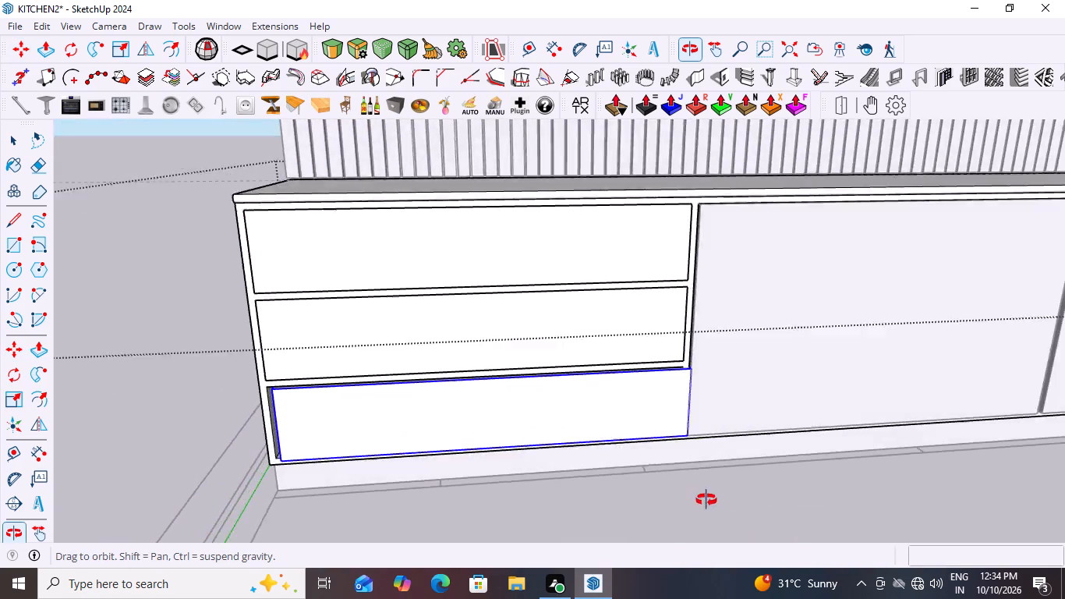
pyautogui.moveTo(706, 500); pyautogui.dragTo(766, 435, button='middle')
pyautogui.scroll(-2, 768, 434)
pyautogui.moveTo(434, 443); pyautogui.dragTo(555, 470, button='middle')
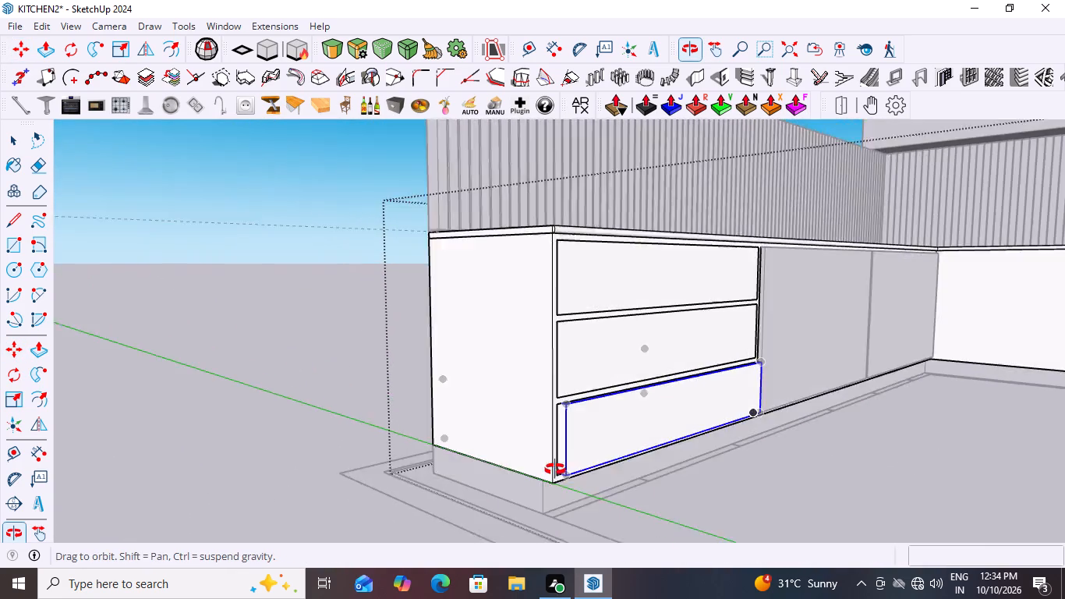
pyautogui.moveTo(555, 470); pyautogui.dragTo(576, 478, button='middle')
pyautogui.scroll(11, 630, 500)
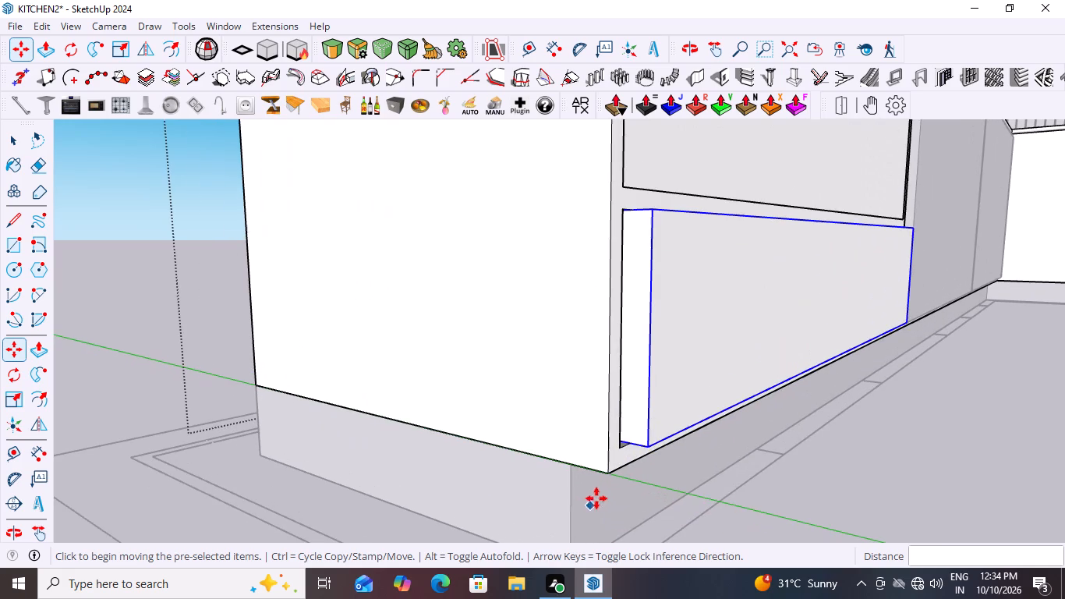
pyautogui.click(648, 445)
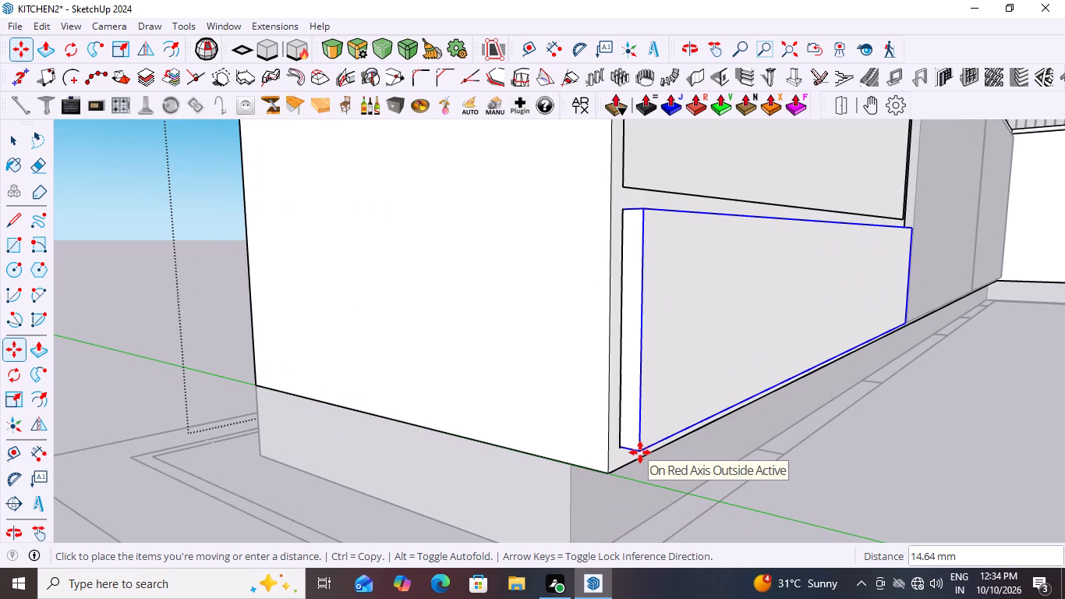
pyautogui.click(640, 452)
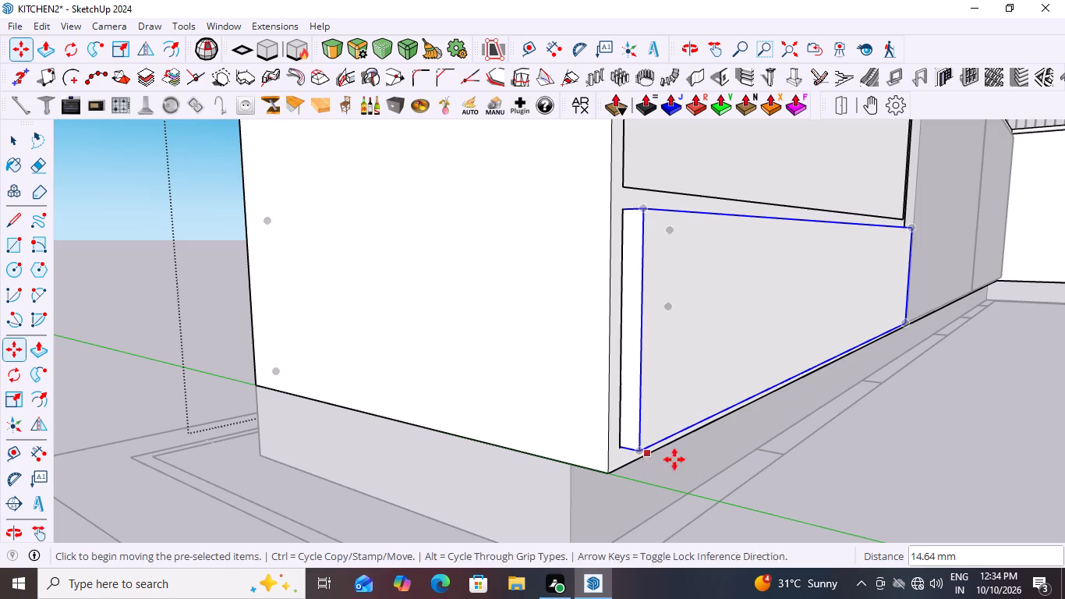
# Nudge the lowest drawer about 3 mm further toward the end panel to line up with its opening, and deselect it.
pyautogui.moveTo(720, 450); pyautogui.dragTo(639, 466, button='middle')
pyautogui.scroll(4, 428, 500)
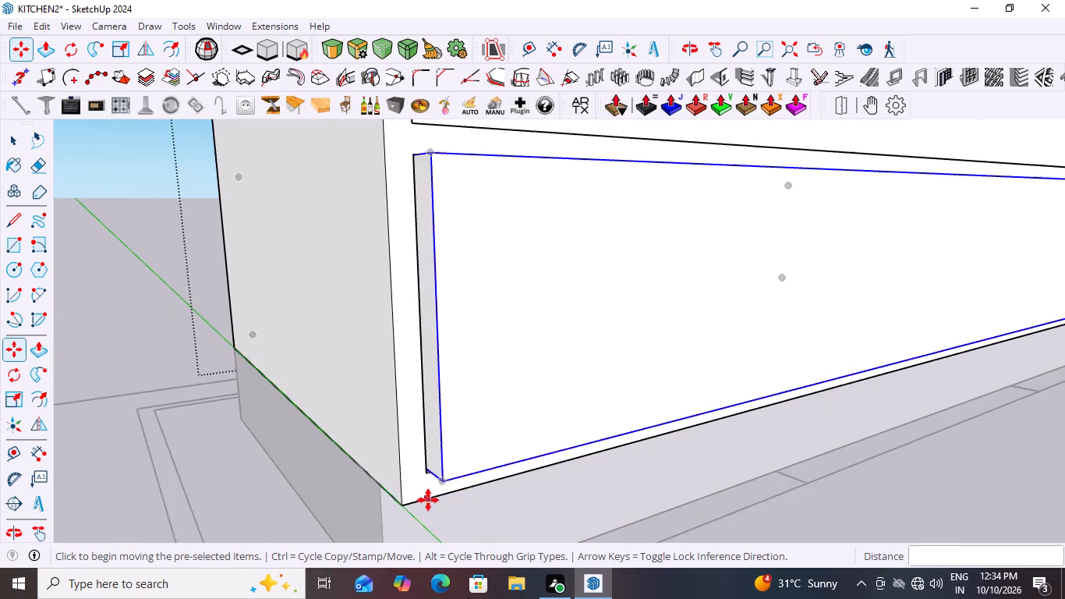
pyautogui.scroll(11, 428, 500)
pyautogui.click(483, 463)
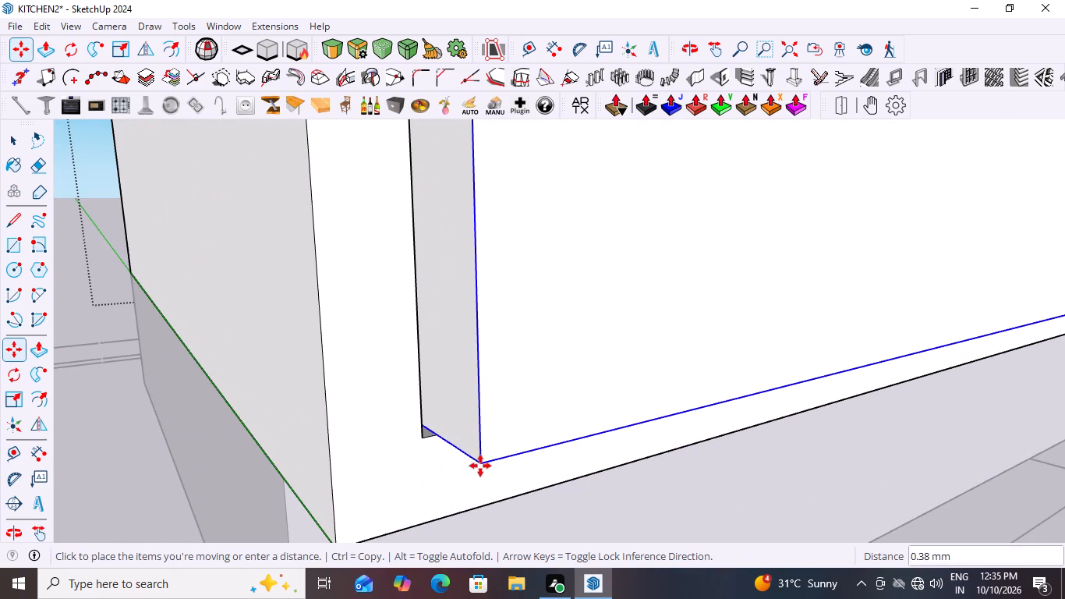
pyautogui.click(466, 467)
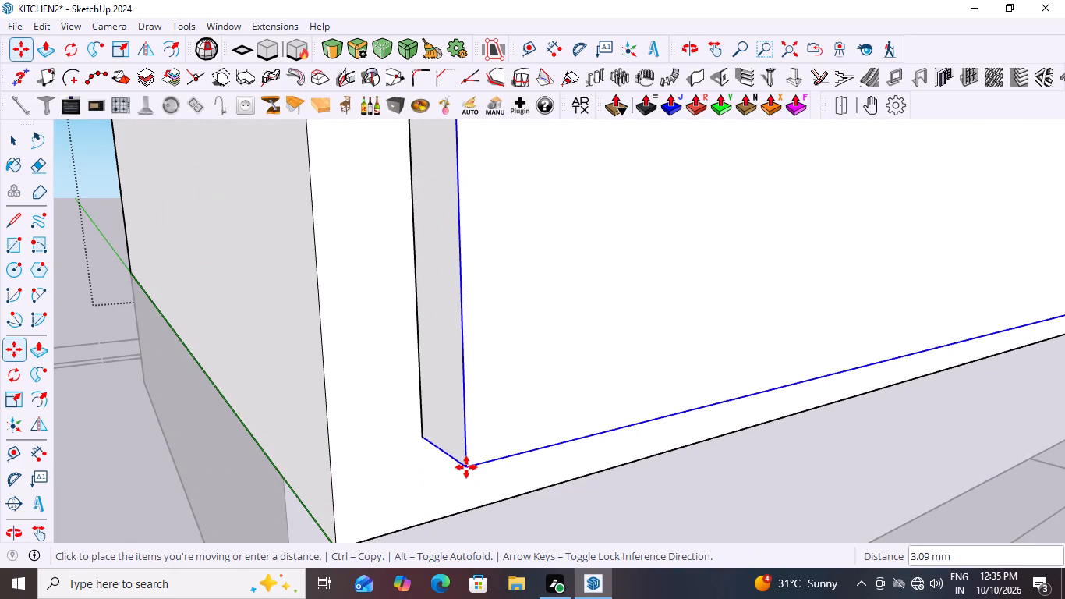
pyautogui.scroll(-20, 374, 445)
pyautogui.scroll(-5, 374, 445)
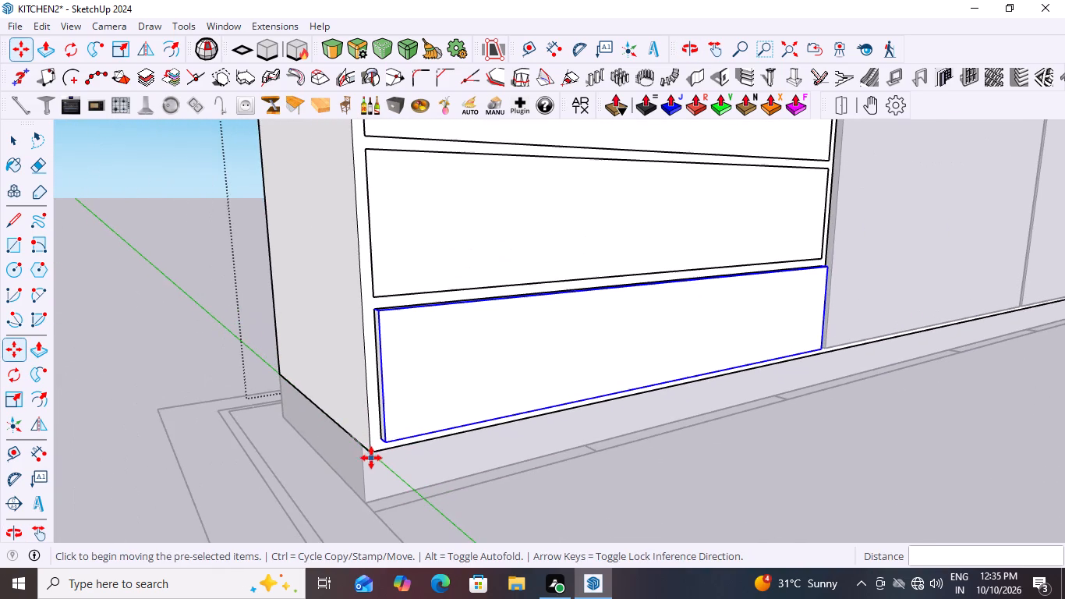
pyautogui.press('space')
pyautogui.click(581, 502)
# Examine how the lowest drawer front sits against its opening, the drawer above and the neighbouring door panel.
pyautogui.moveTo(610, 480); pyautogui.dragTo(392, 474, button='middle')
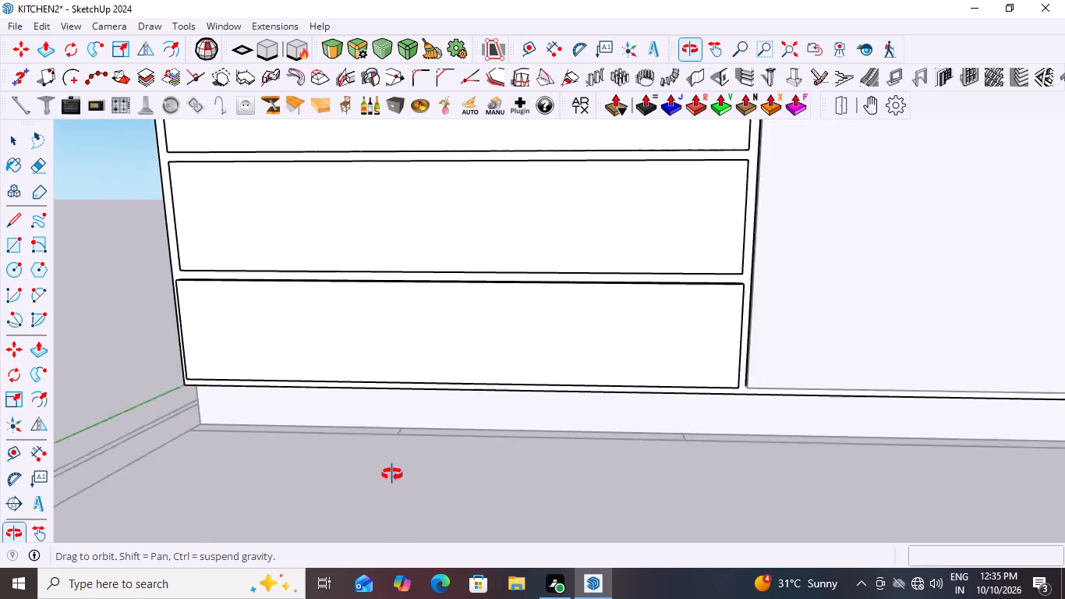
pyautogui.moveTo(392, 474); pyautogui.dragTo(418, 498, button='middle')
pyautogui.scroll(6, 711, 324)
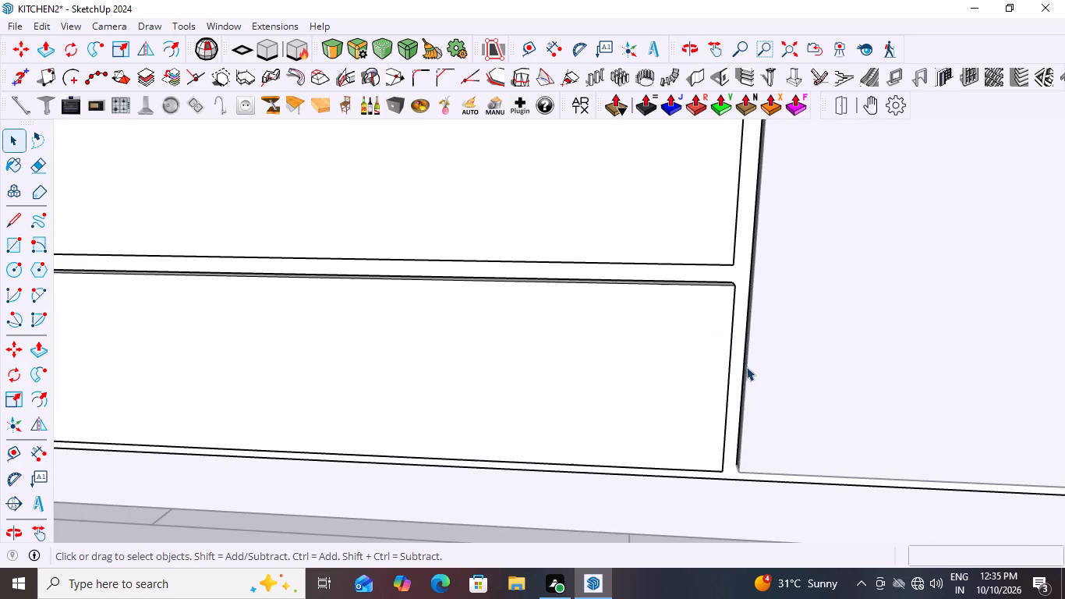
pyautogui.moveTo(749, 373); pyautogui.dragTo(837, 264, button='middle')
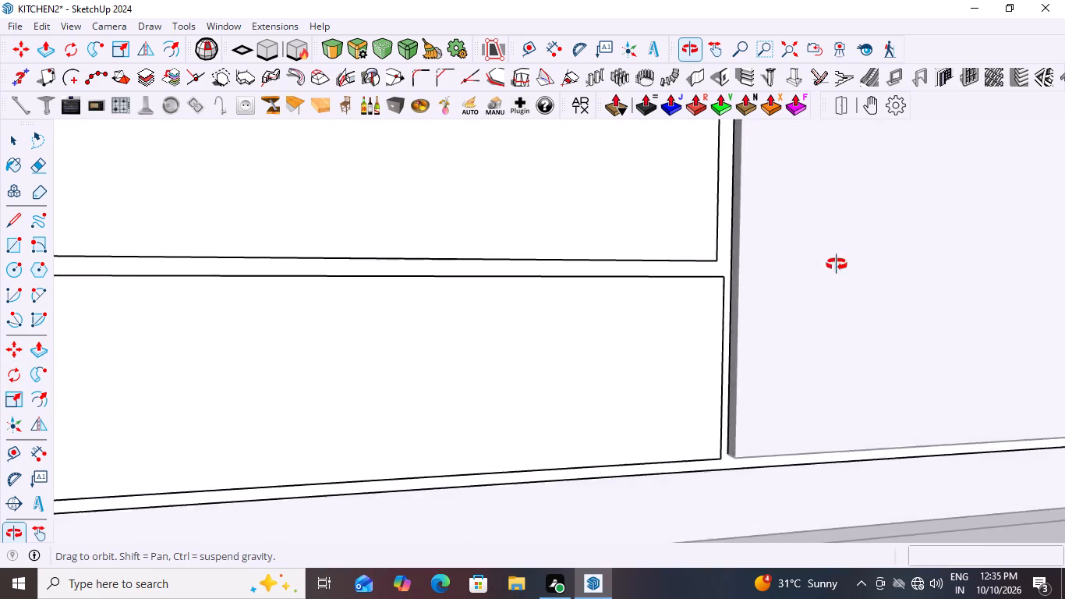
pyautogui.moveTo(837, 264); pyautogui.dragTo(753, 436, button='middle')
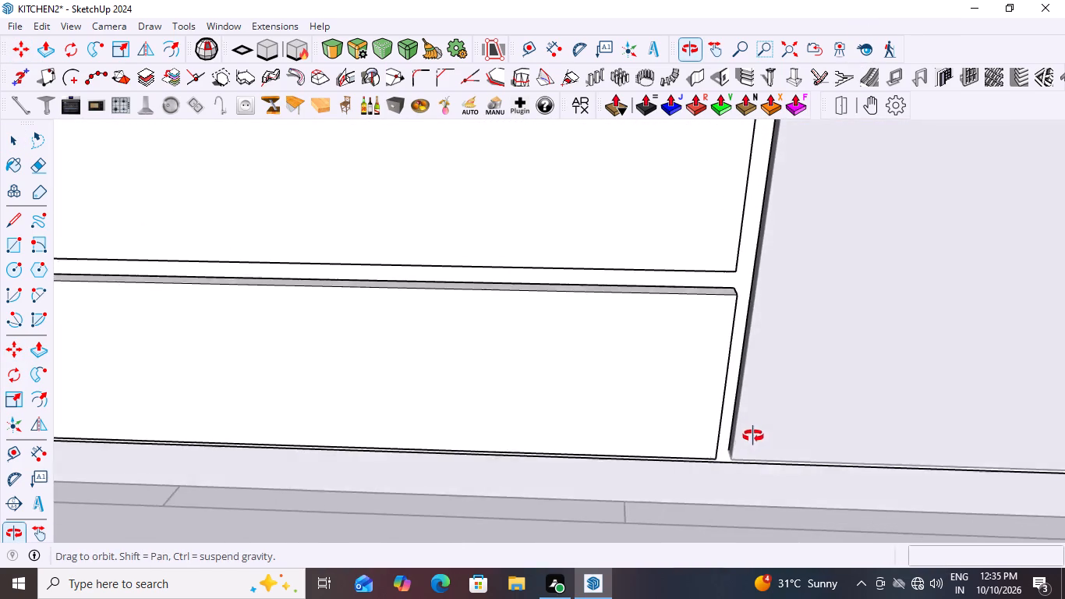
pyautogui.moveTo(753, 436); pyautogui.dragTo(726, 476, button='middle')
pyautogui.scroll(-5, 726, 476)
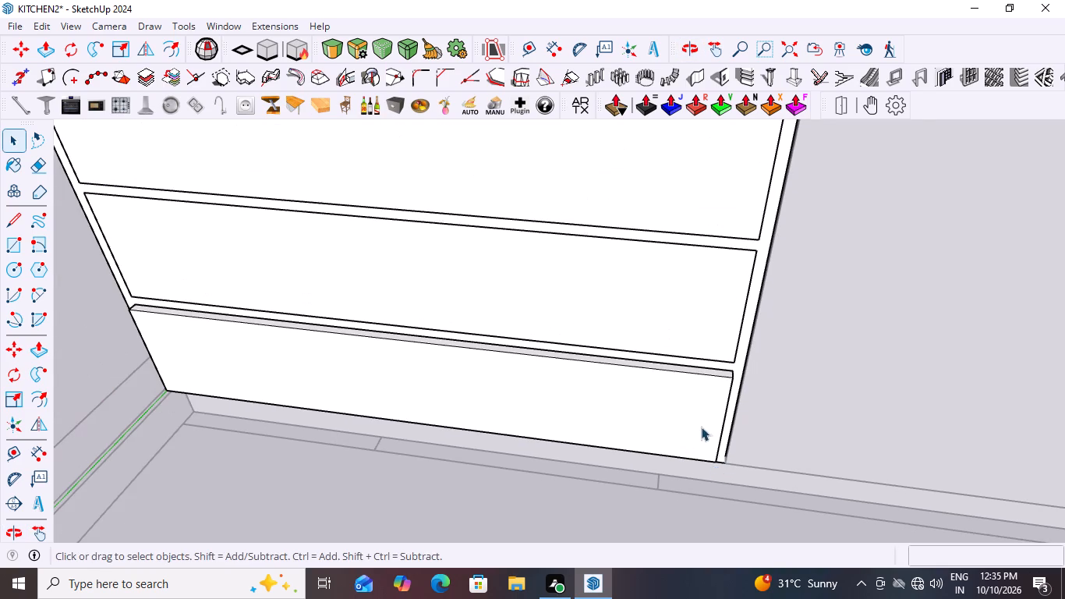
pyautogui.scroll(-6, 702, 427)
pyautogui.moveTo(571, 439); pyautogui.dragTo(815, 385, button='middle')
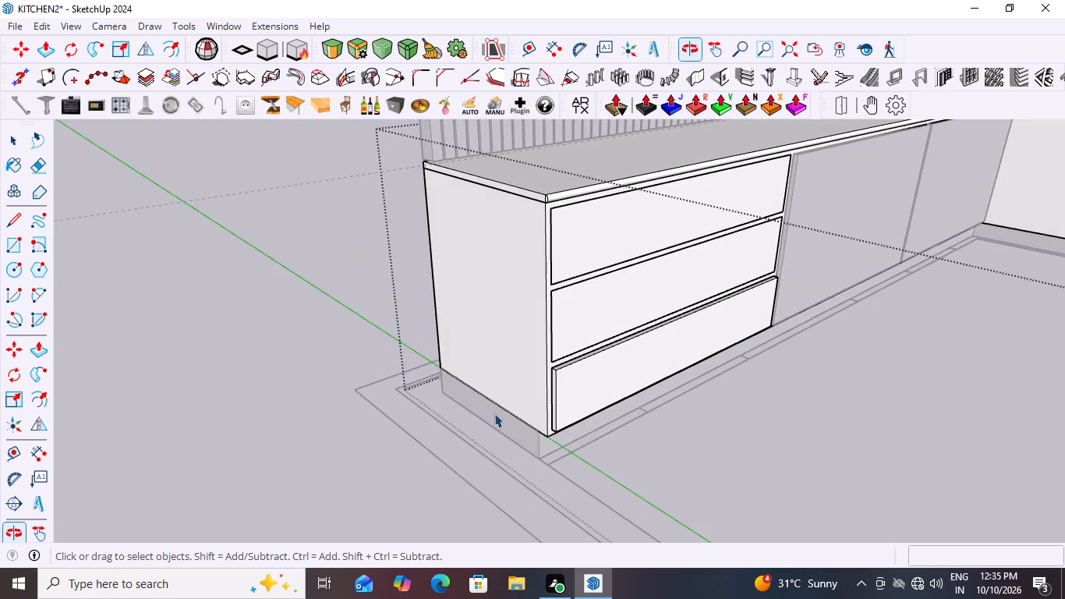
pyautogui.scroll(5, 561, 375)
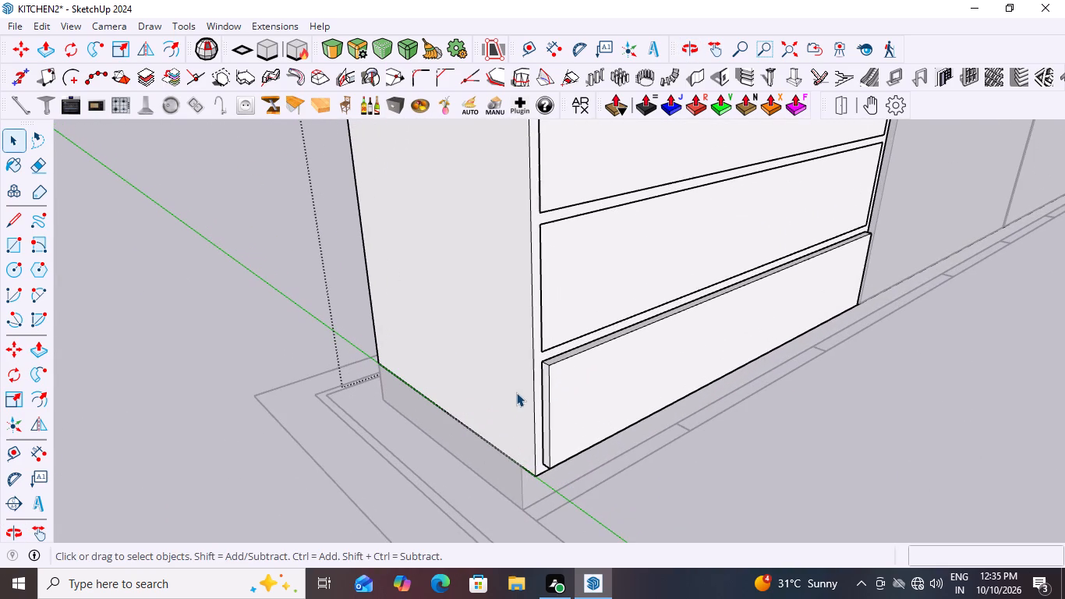
pyautogui.scroll(-3, 520, 351)
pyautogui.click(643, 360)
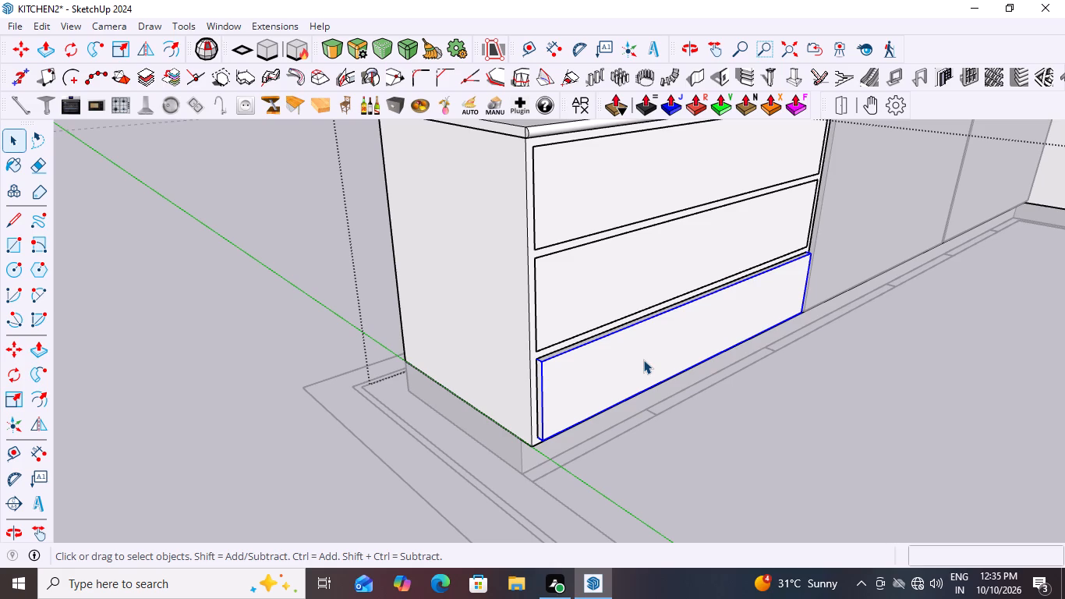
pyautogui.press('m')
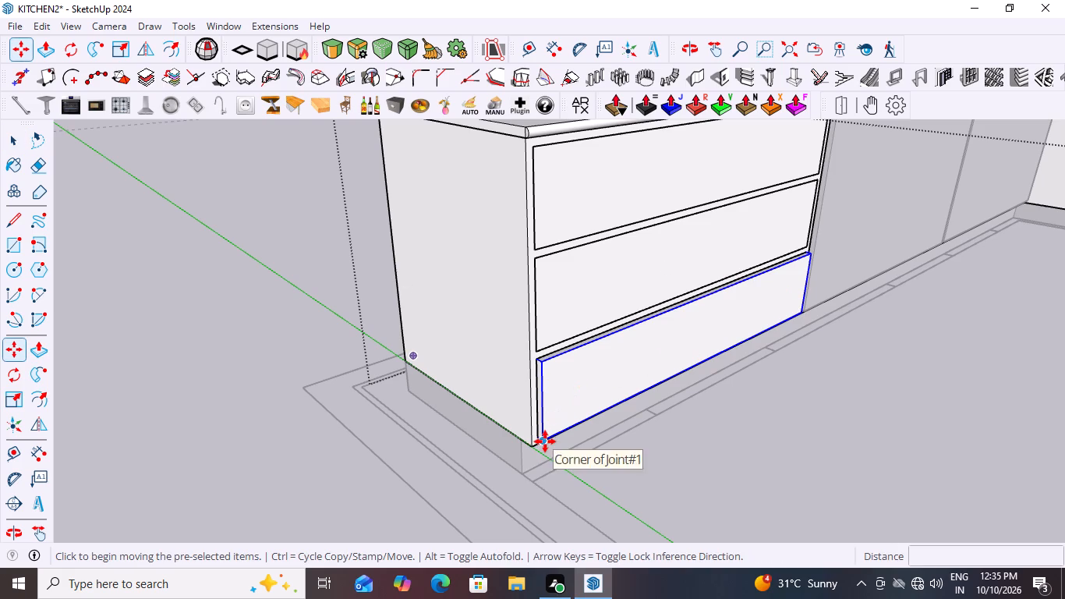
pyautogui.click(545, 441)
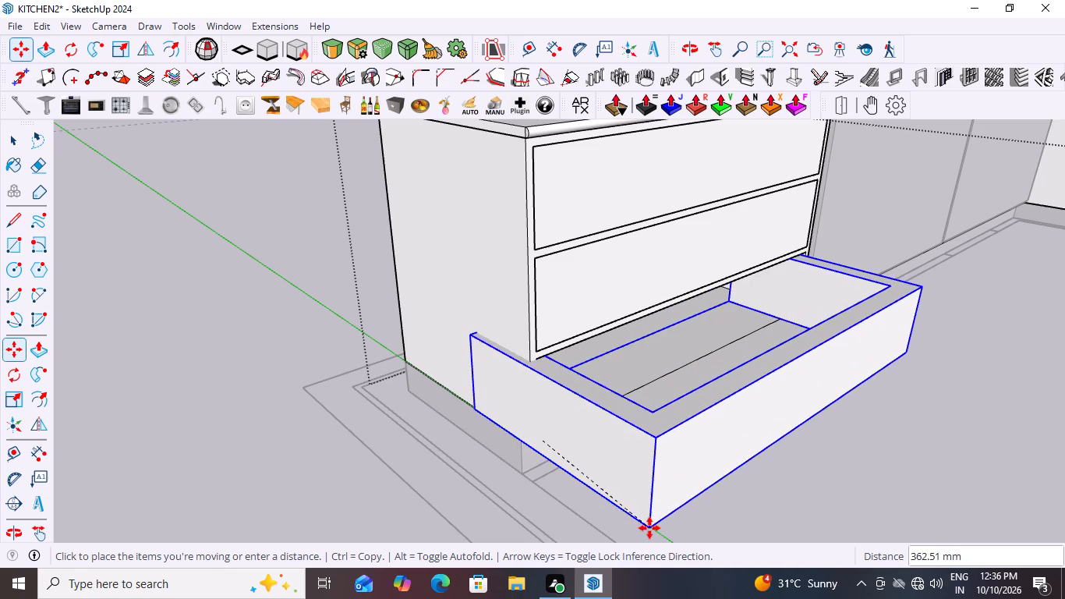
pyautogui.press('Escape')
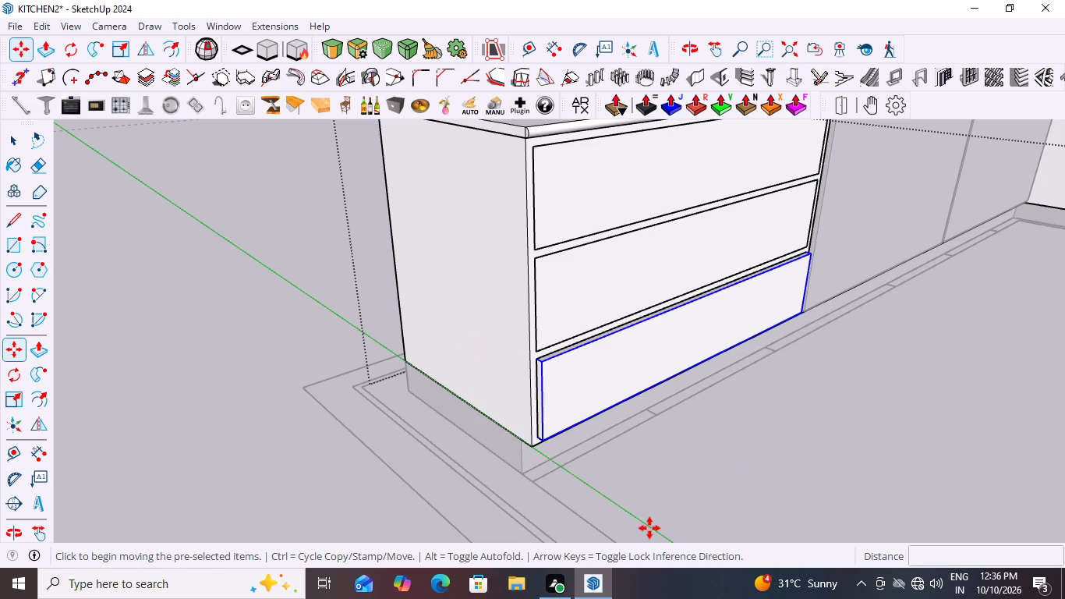
# Open the joint configuration for the lowest drawer and set its joint type to slider.
pyautogui.scroll(-4, 798, 430)
pyautogui.moveTo(808, 443); pyautogui.dragTo(825, 452, button='middle')
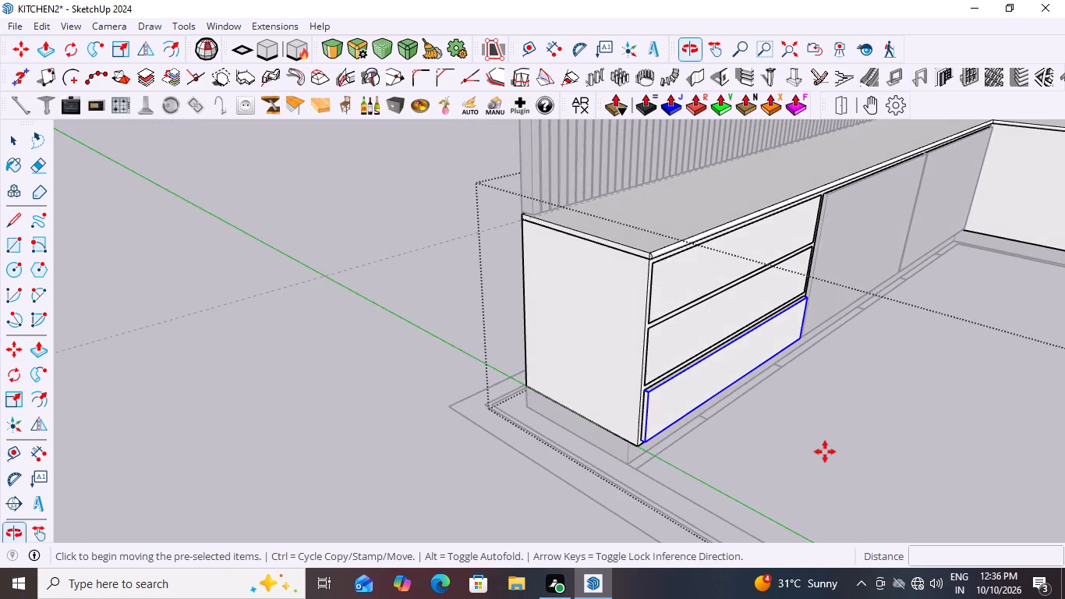
pyautogui.click(893, 101)
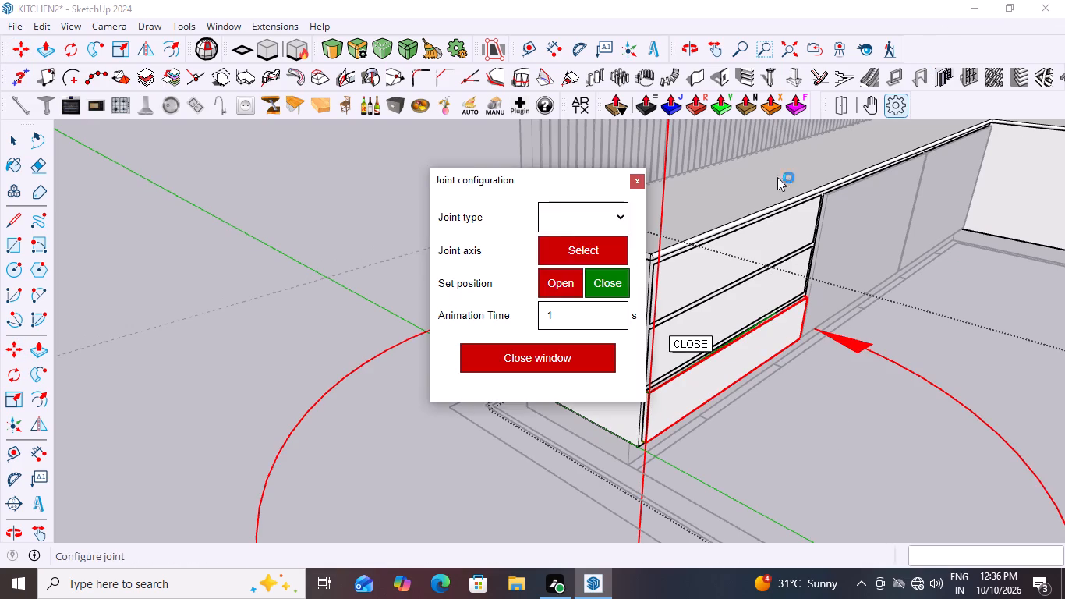
pyautogui.click(627, 212)
pyautogui.click(578, 249)
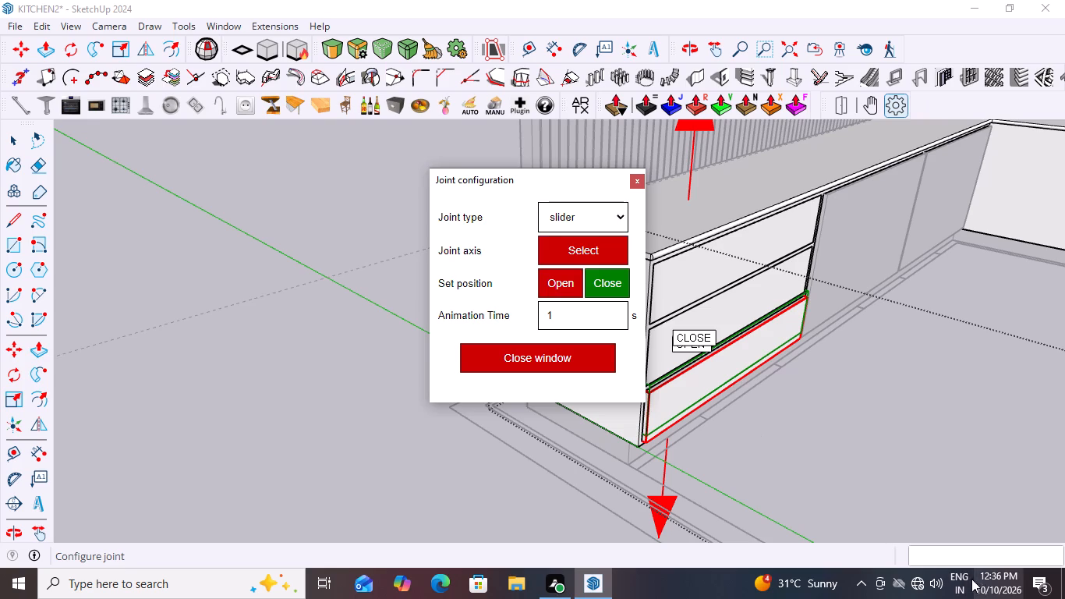
# Set the slider's joint axis from the drawer front's short bottom side edge, running front to back.
pyautogui.scroll(-2, 961, 565)
pyautogui.moveTo(858, 493); pyautogui.dragTo(982, 470, button='middle')
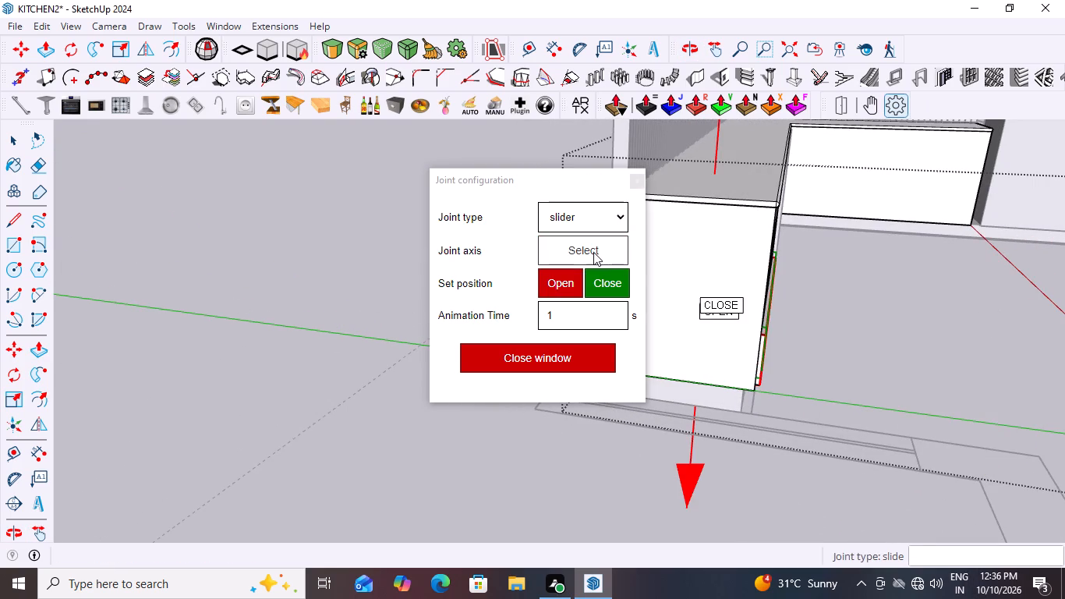
pyautogui.click(593, 251)
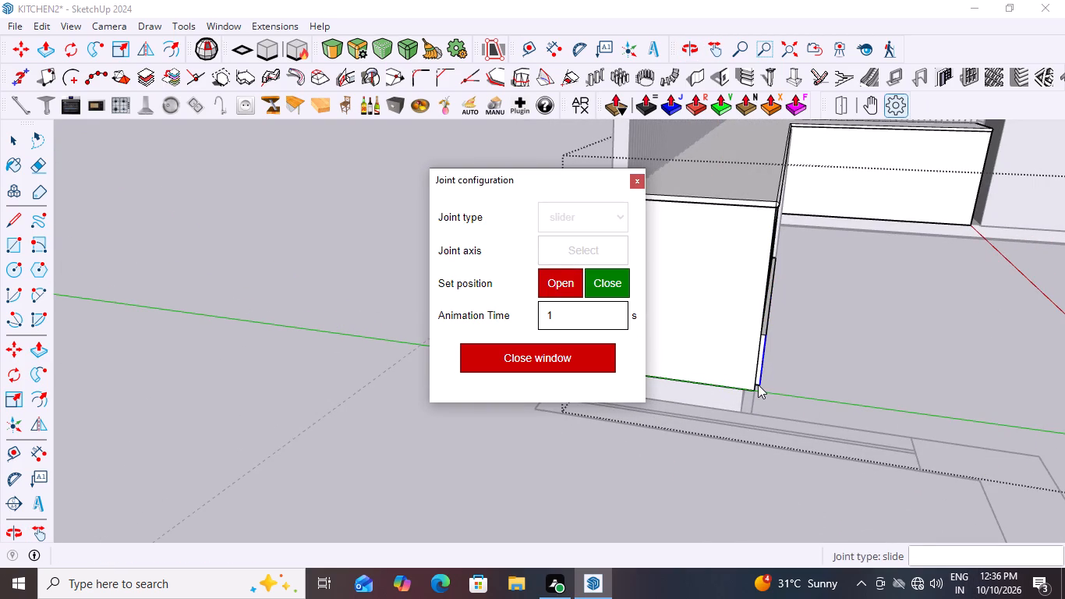
pyautogui.scroll(19, 750, 395)
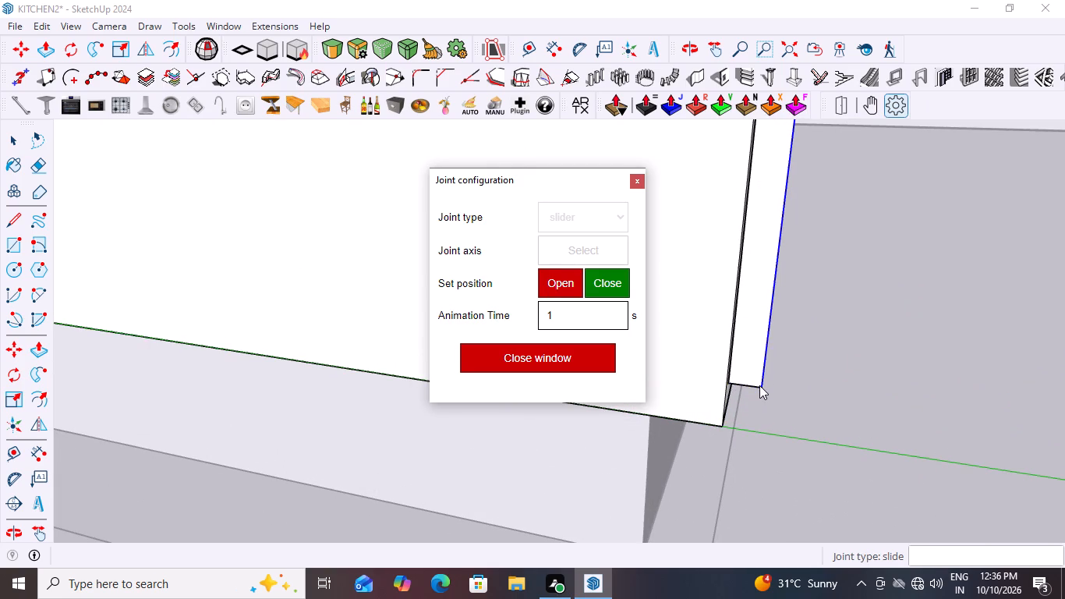
pyautogui.click(757, 388)
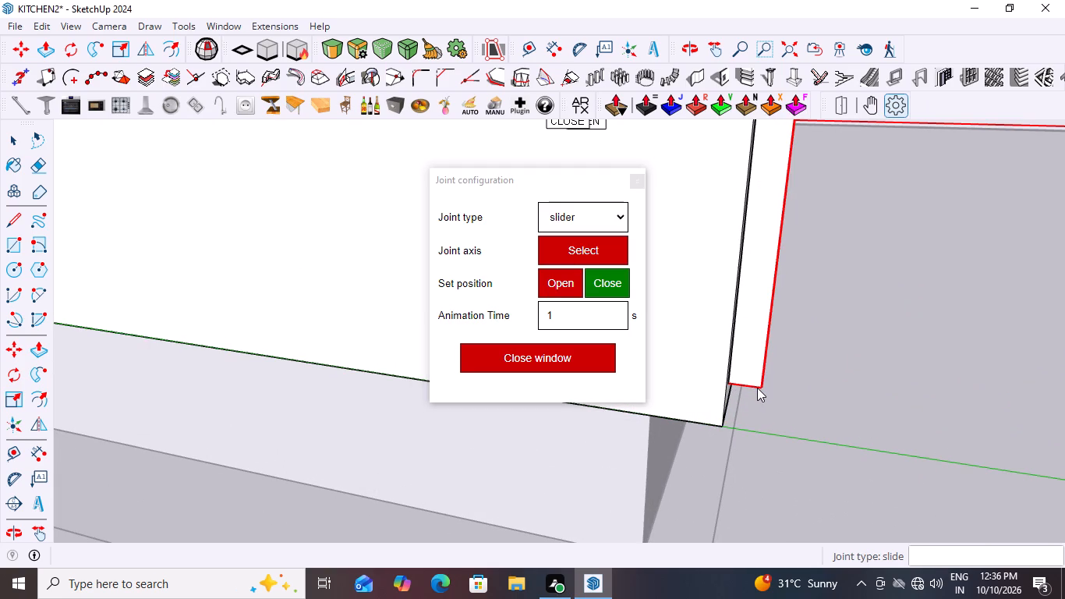
pyautogui.scroll(-18, 757, 388)
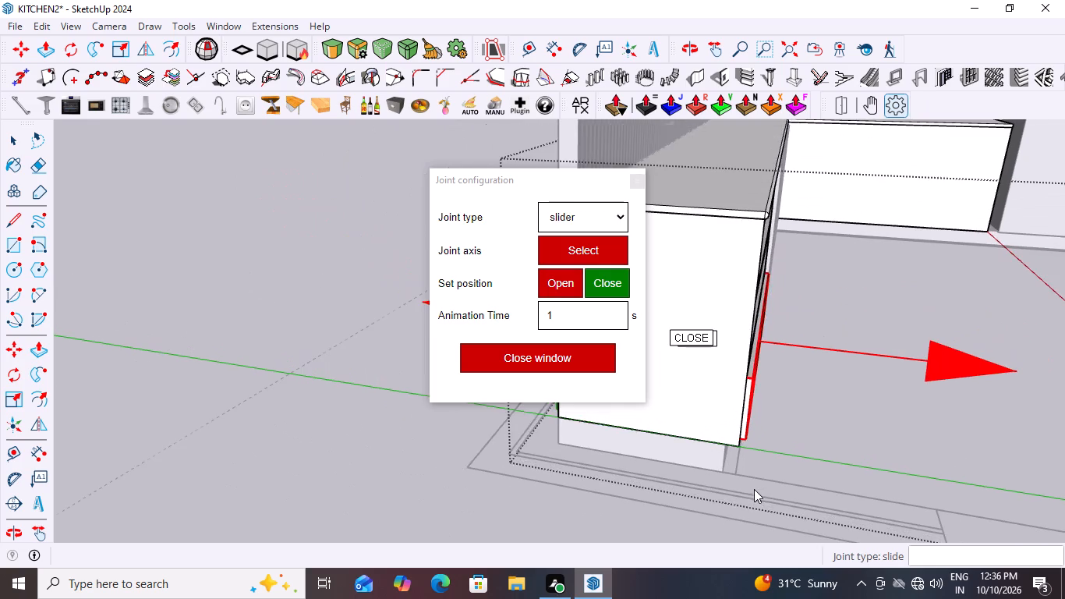
# Test the lowest drawer's slider joint by sliding it partly open along its axis and animating it shut.
pyautogui.scroll(-3, 765, 485)
pyautogui.scroll(2, 870, 432)
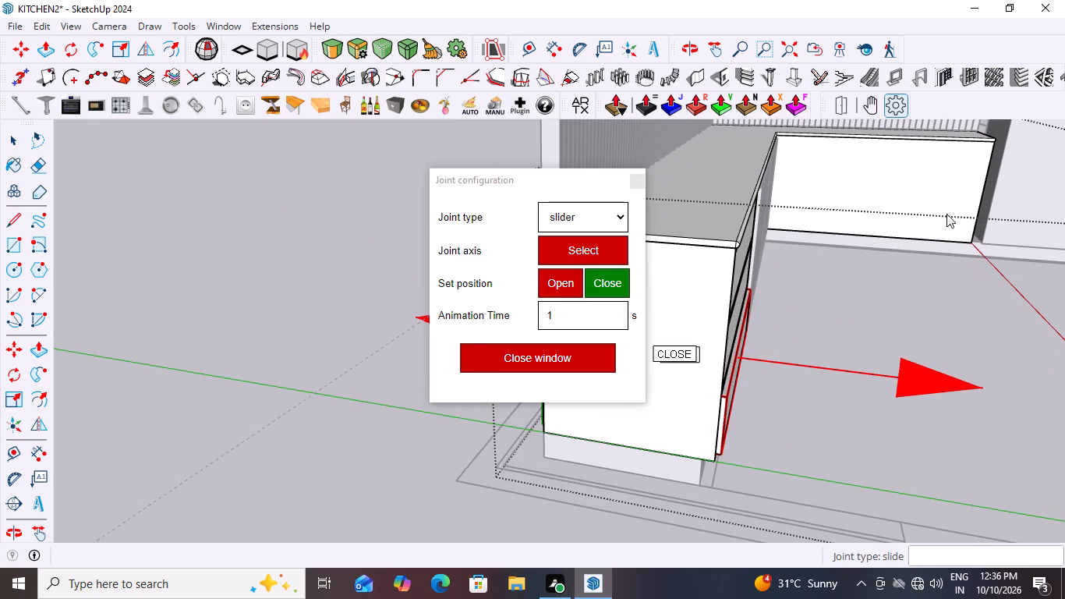
pyautogui.click(869, 109)
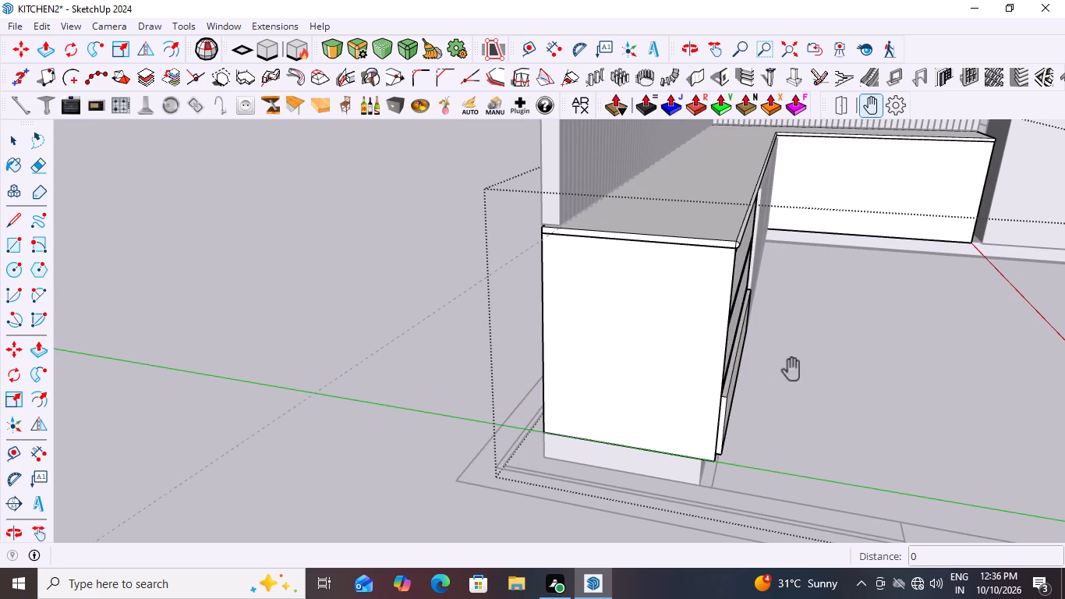
pyautogui.click(715, 417)
pyautogui.scroll(-5, 757, 403)
pyautogui.moveTo(827, 415); pyautogui.dragTo(637, 407, button='middle')
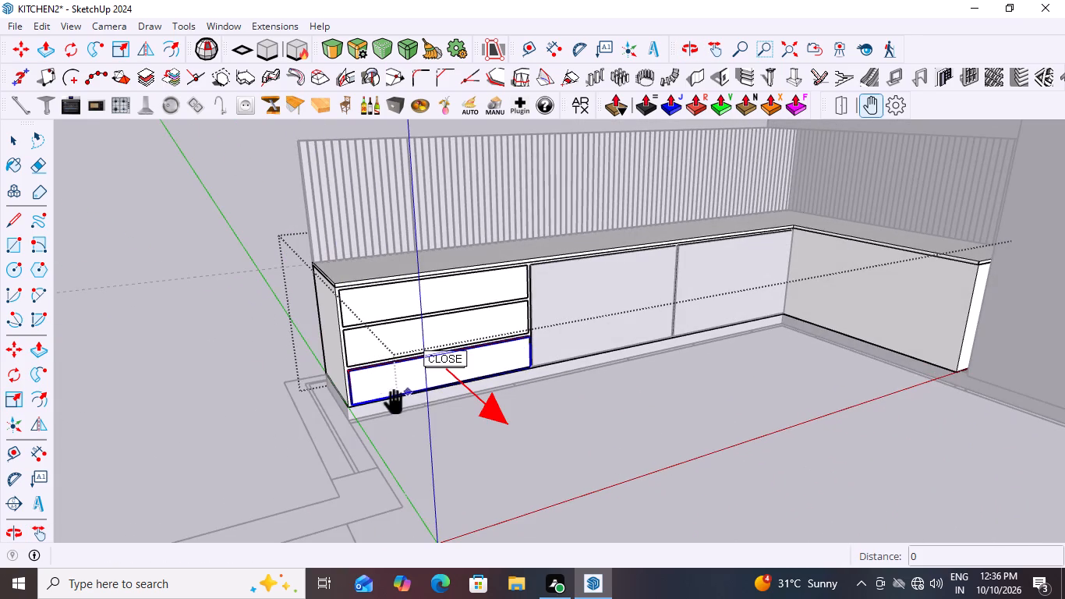
pyautogui.click(417, 385)
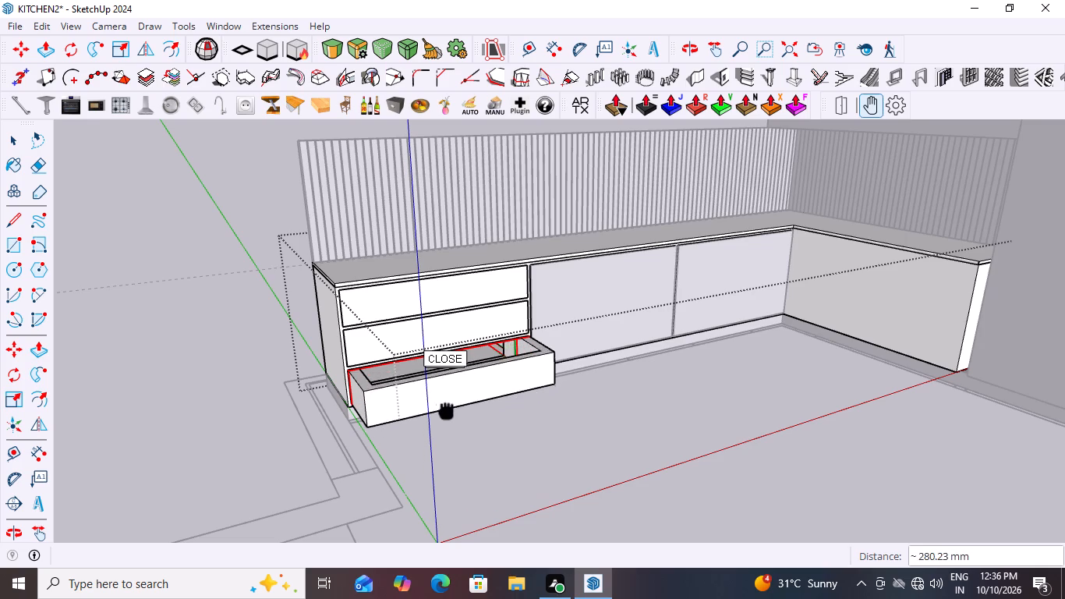
pyautogui.moveTo(444, 409); pyautogui.dragTo(537, 447, button='middle')
pyautogui.scroll(-1, 449, 413)
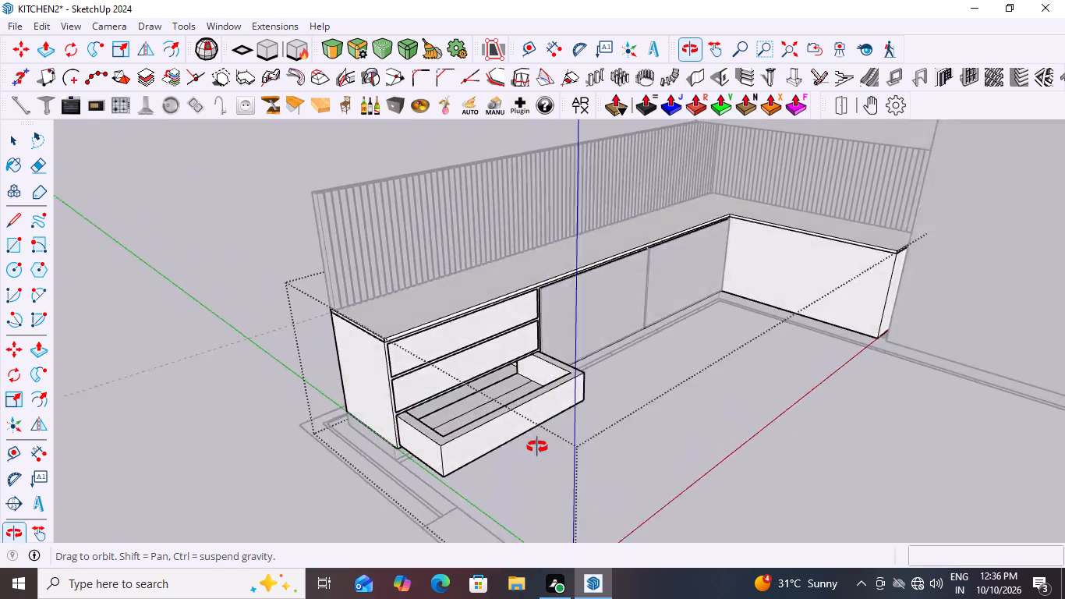
pyautogui.moveTo(537, 447); pyautogui.dragTo(527, 436, button='middle')
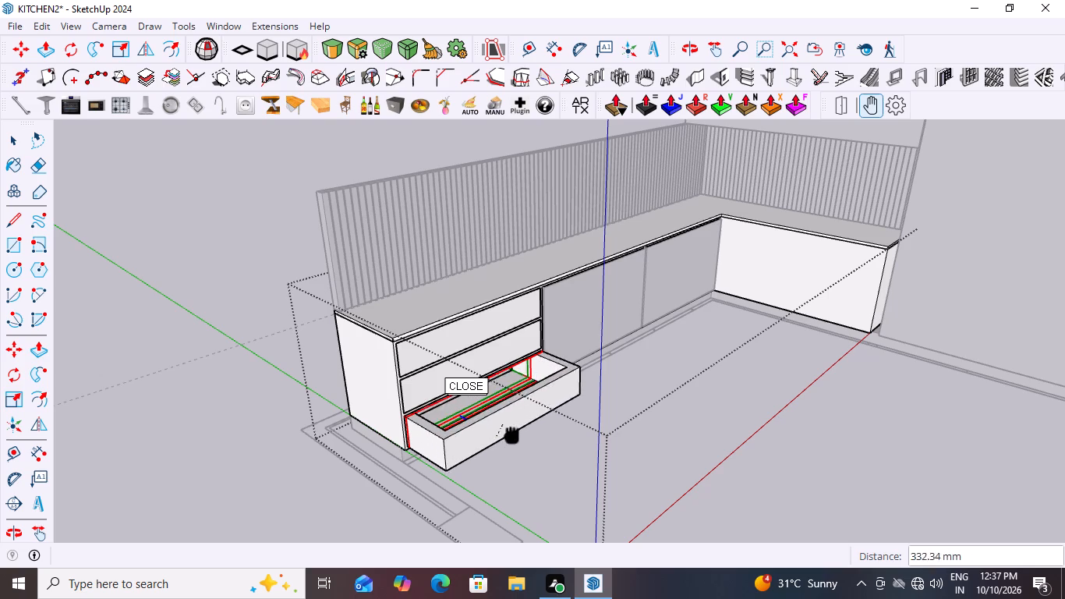
pyautogui.click(497, 419)
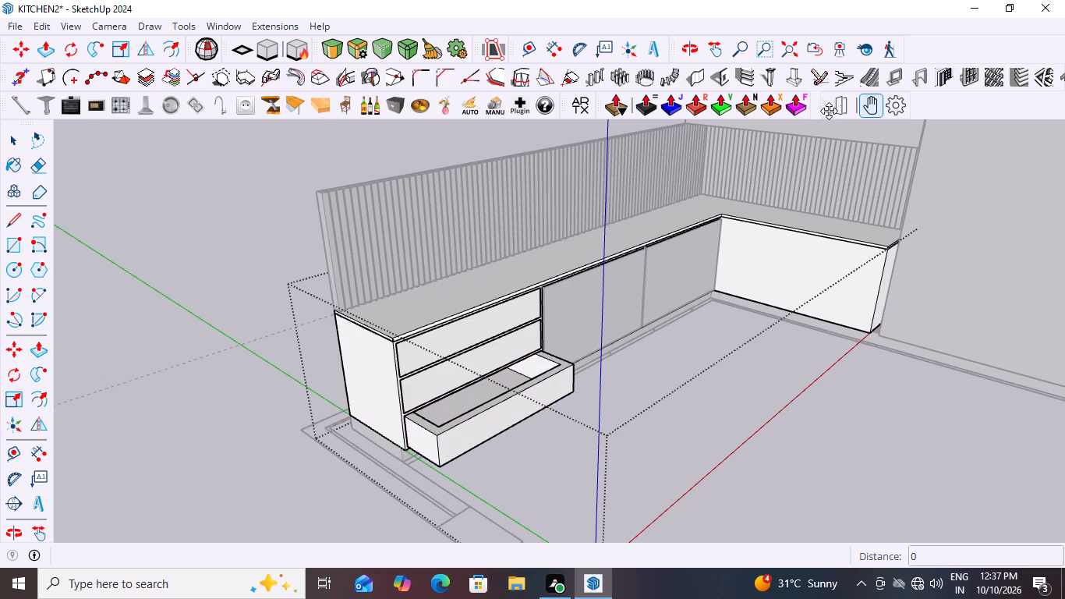
pyautogui.click(838, 111)
pyautogui.click(493, 419)
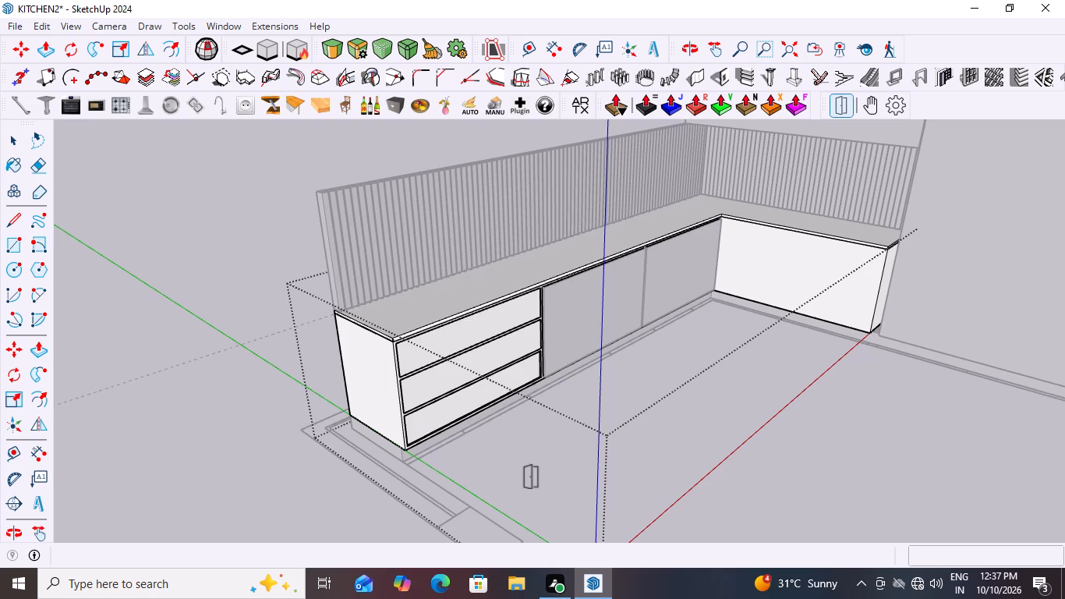
pyautogui.press('space')
pyautogui.click(173, 317)
# Examine the gap and recess around the lowest drawer front along its bottom and side edges.
pyautogui.scroll(12, 419, 453)
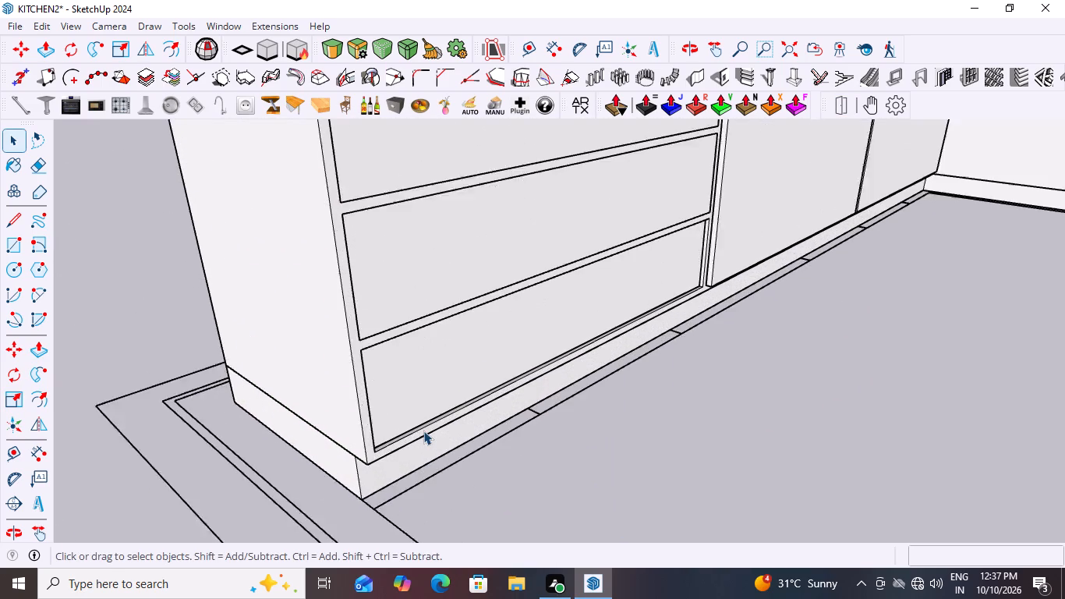
pyautogui.moveTo(423, 431); pyautogui.dragTo(462, 441, button='middle')
pyautogui.scroll(1, 462, 441)
pyautogui.scroll(-5, 465, 360)
pyautogui.scroll(4, 436, 452)
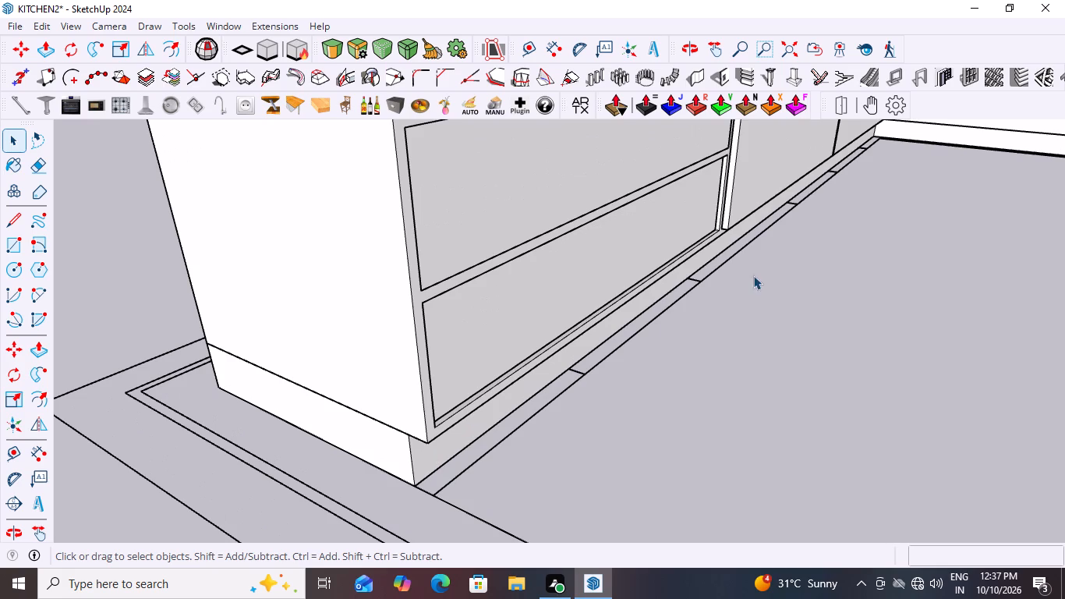
pyautogui.scroll(6, 727, 250)
pyautogui.scroll(-4, 702, 208)
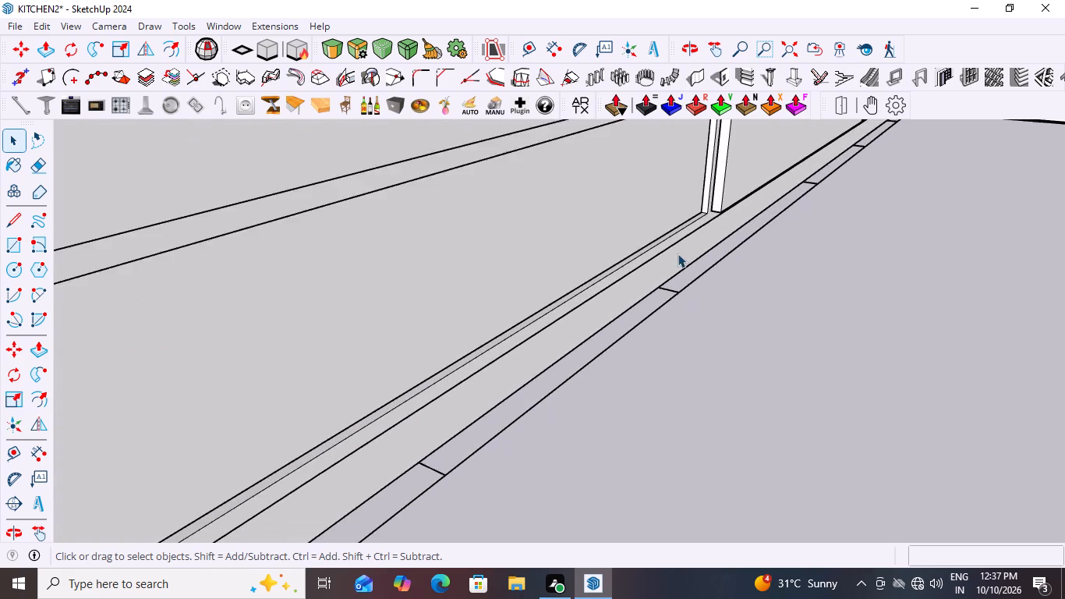
pyautogui.scroll(-2, 678, 253)
pyautogui.moveTo(695, 279); pyautogui.dragTo(519, 324, button='middle')
pyautogui.scroll(-5, 519, 324)
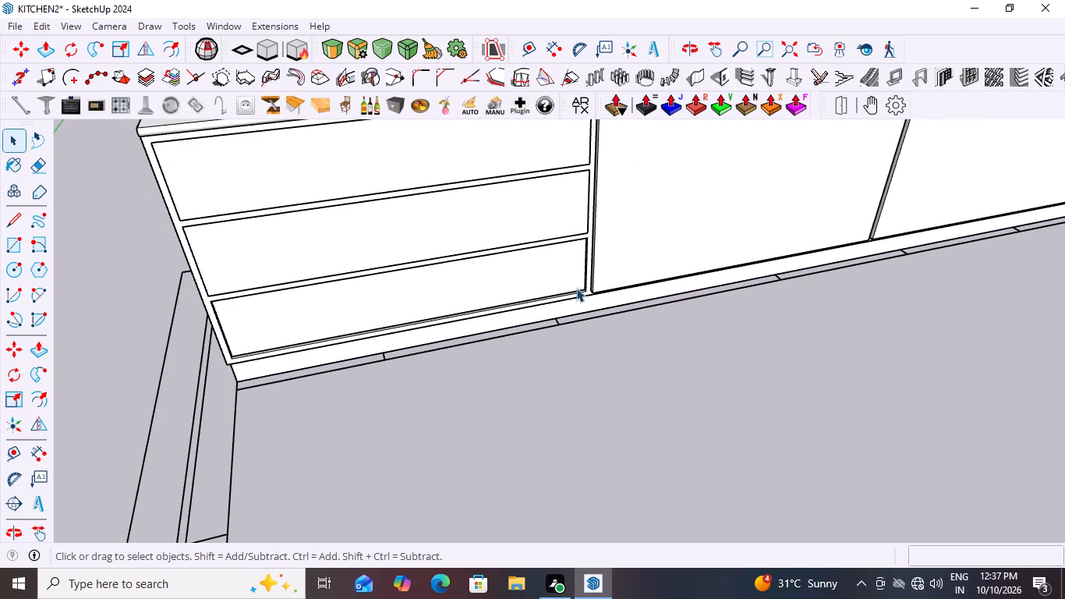
pyautogui.scroll(10, 218, 356)
pyautogui.scroll(-1, 252, 349)
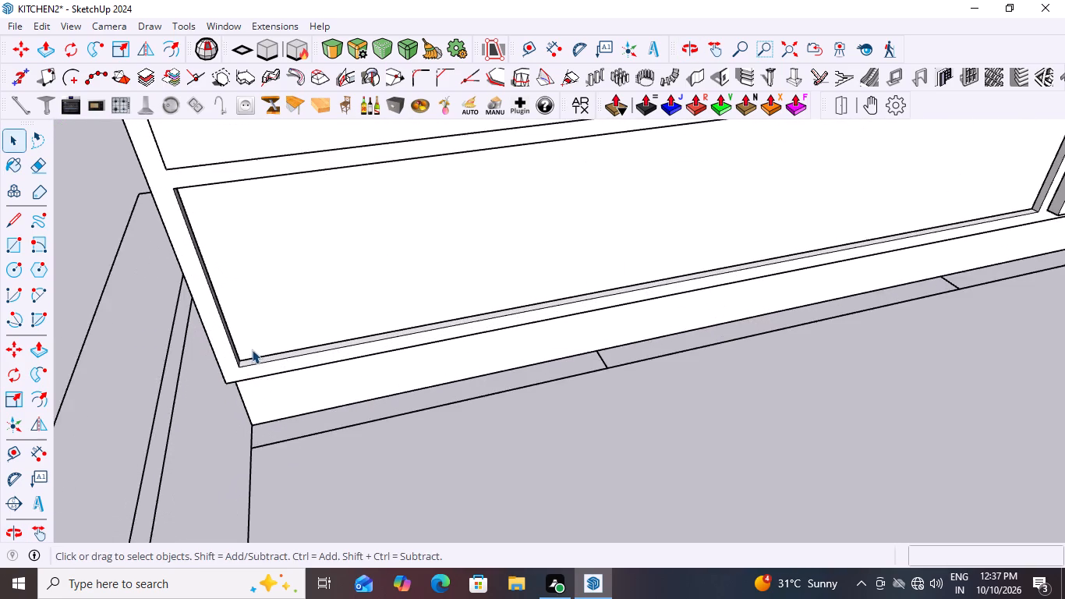
pyautogui.scroll(-7, 252, 349)
pyautogui.scroll(8, 676, 268)
# Open the base cabinet group for editing and select the lowest drawer inside it.
pyautogui.click(702, 254)
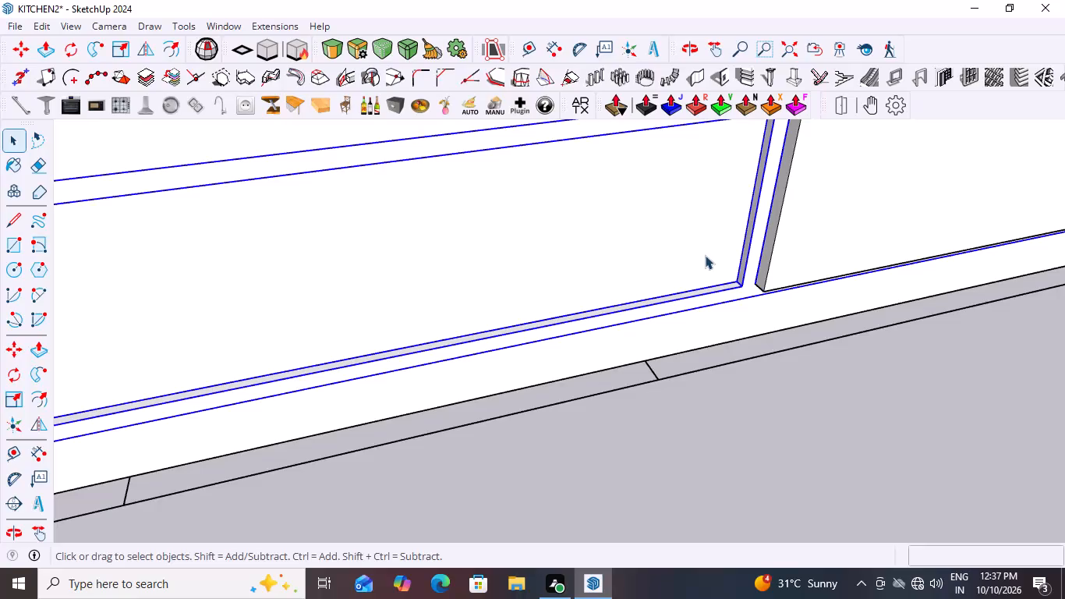
pyautogui.click(705, 255)
pyautogui.click(705, 255)
pyautogui.click(705, 255)
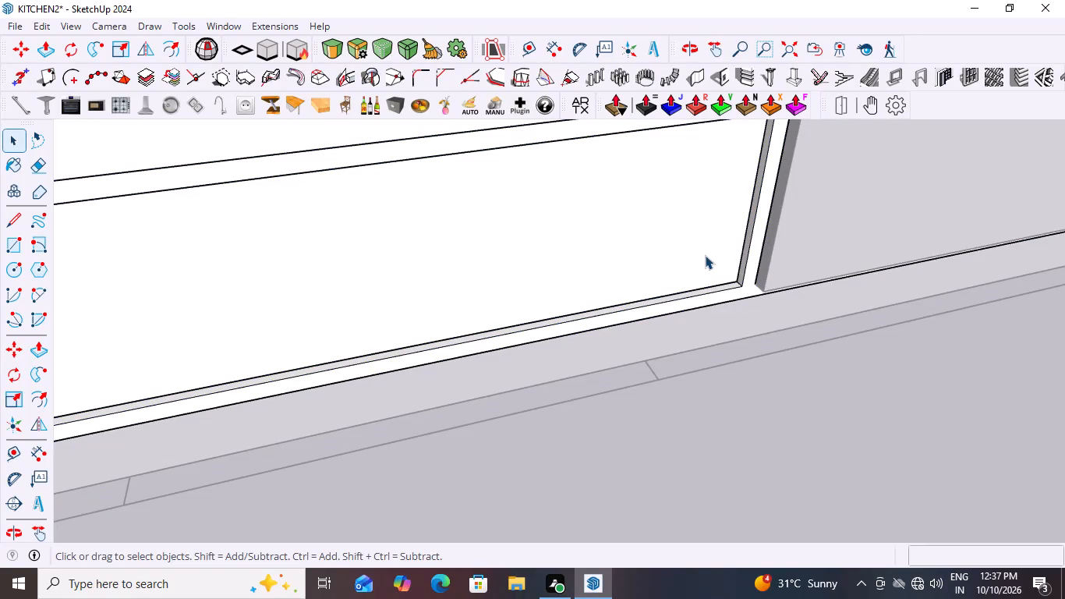
pyautogui.click(705, 255)
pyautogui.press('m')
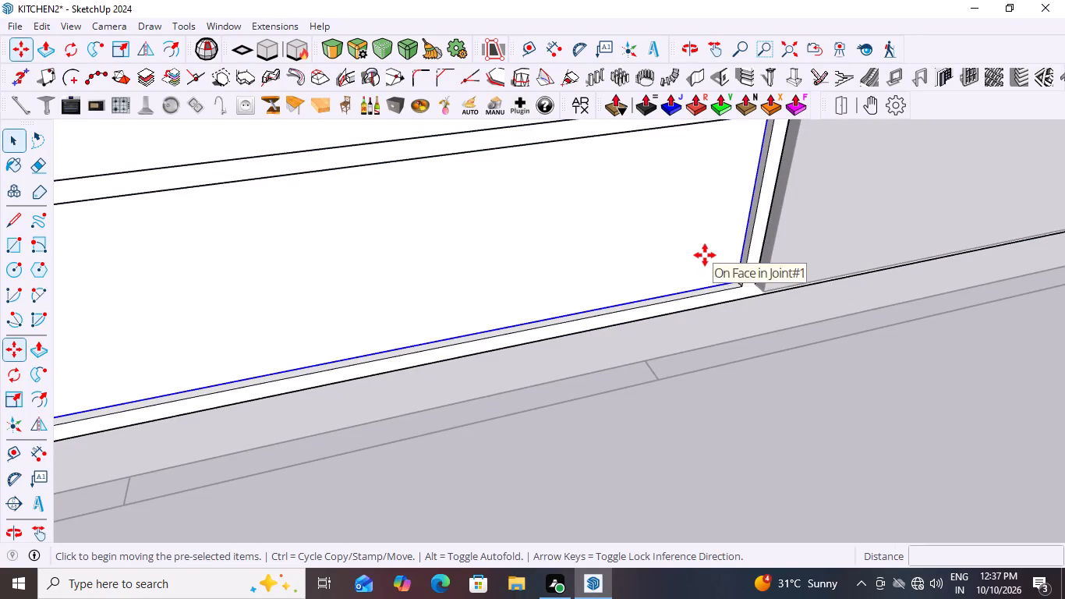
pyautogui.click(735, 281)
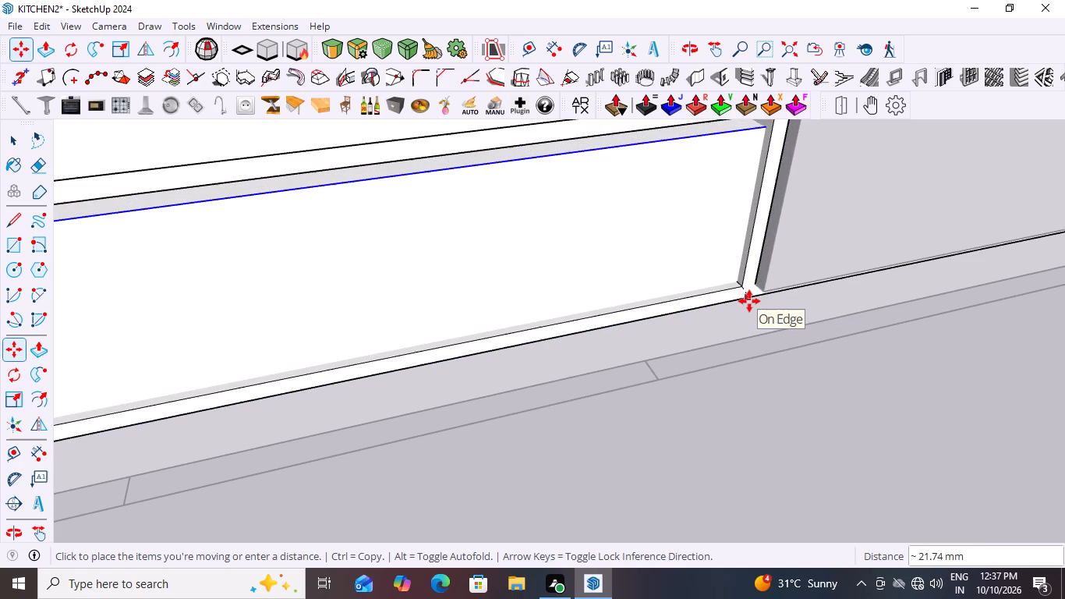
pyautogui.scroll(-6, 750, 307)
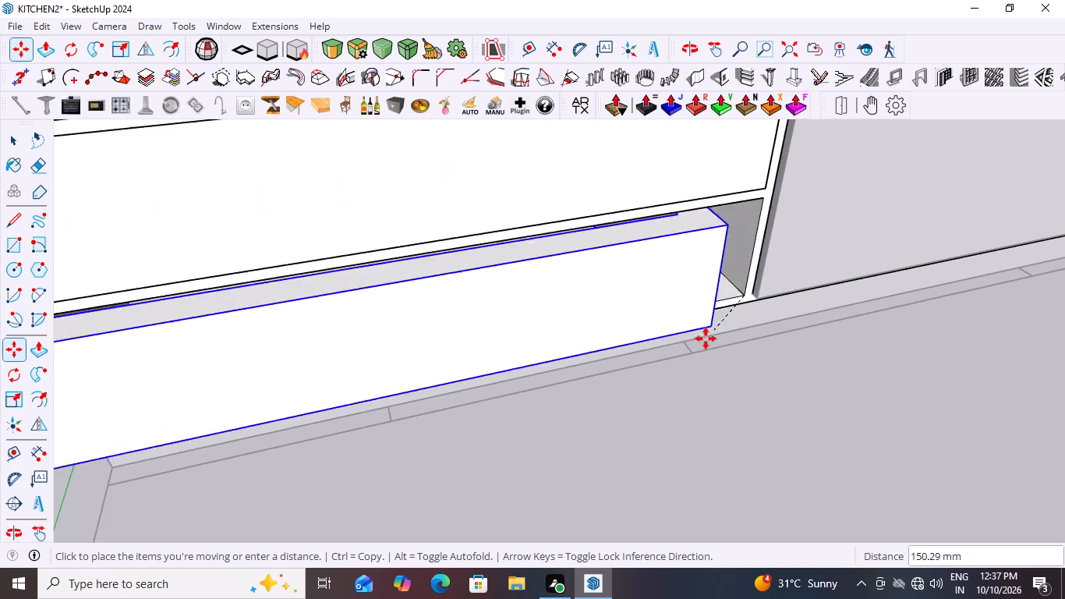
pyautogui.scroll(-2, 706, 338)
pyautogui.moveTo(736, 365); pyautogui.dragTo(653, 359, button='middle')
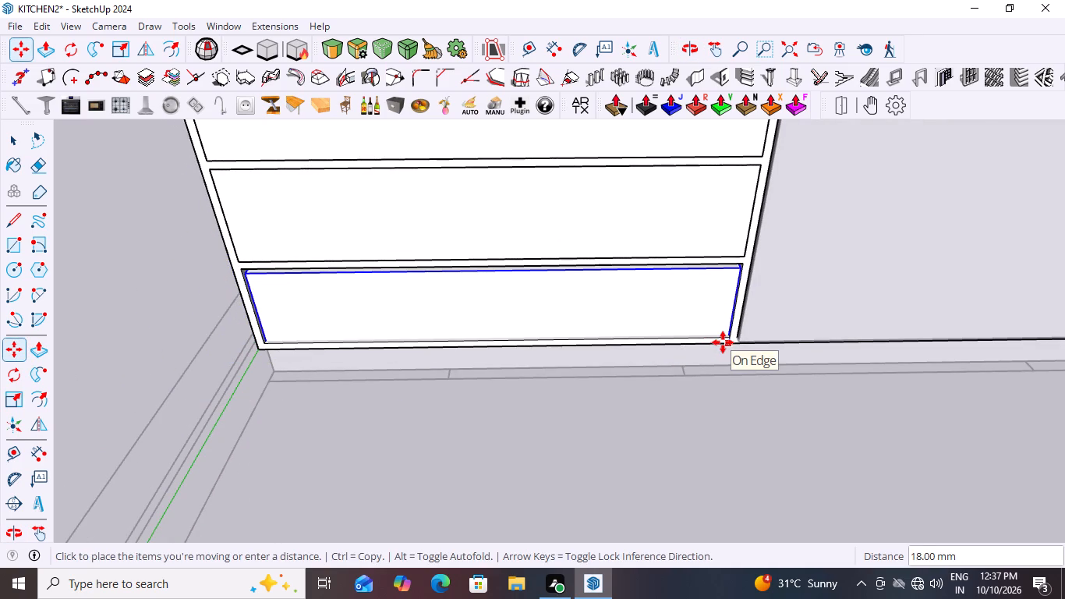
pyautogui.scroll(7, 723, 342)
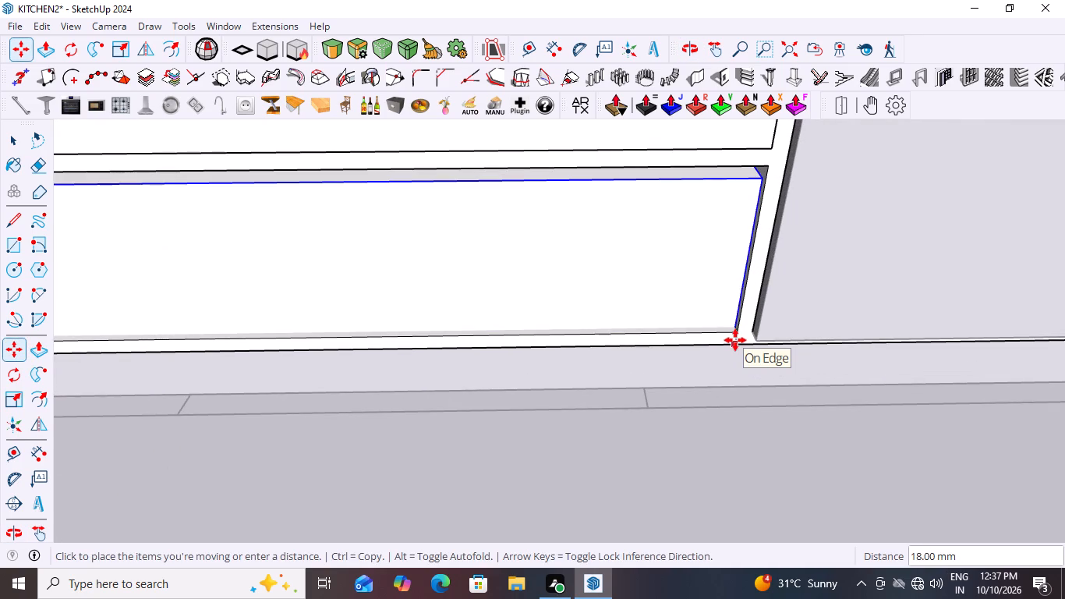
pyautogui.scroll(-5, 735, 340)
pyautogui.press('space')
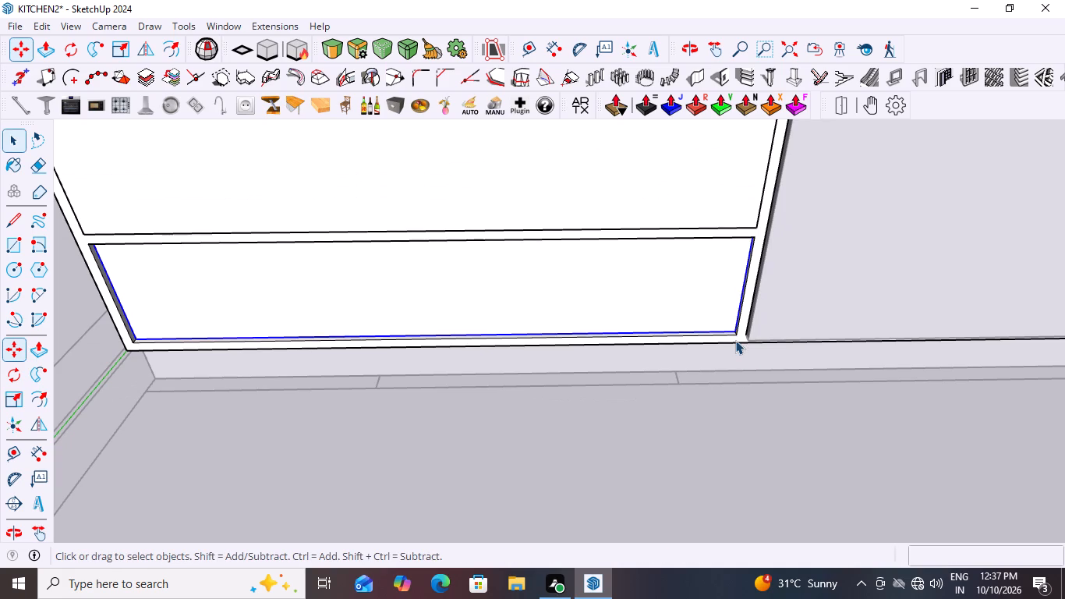
# Move the lowest drawer from its lower front corner to the matching corner of its opening, flush with the carcass face.
pyautogui.scroll(-3, 735, 340)
pyautogui.moveTo(651, 399); pyautogui.dragTo(886, 270, button='middle')
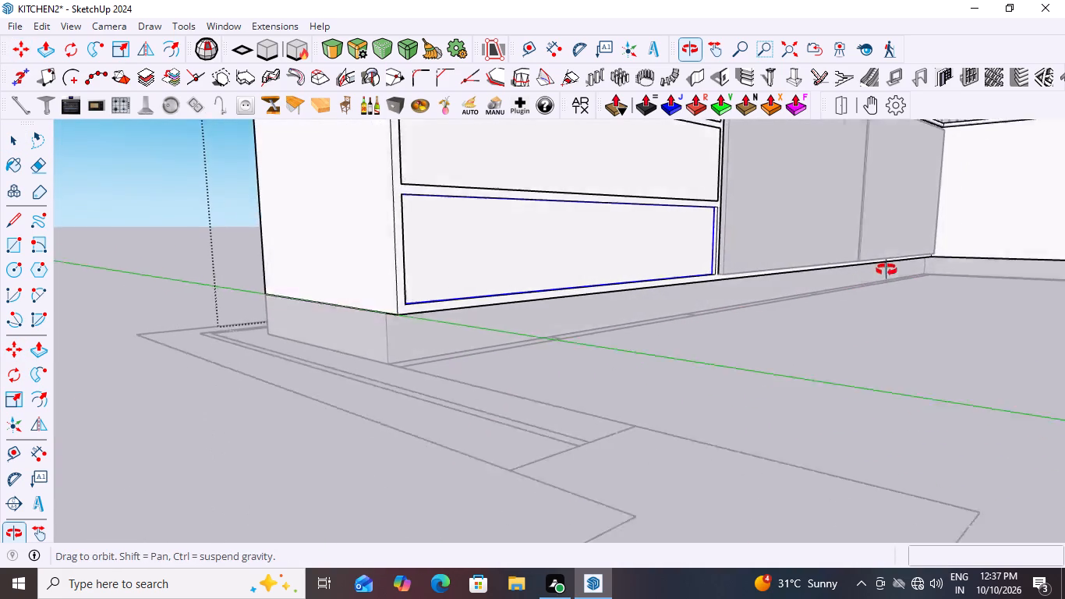
pyautogui.moveTo(886, 270); pyautogui.dragTo(691, 385, button='middle')
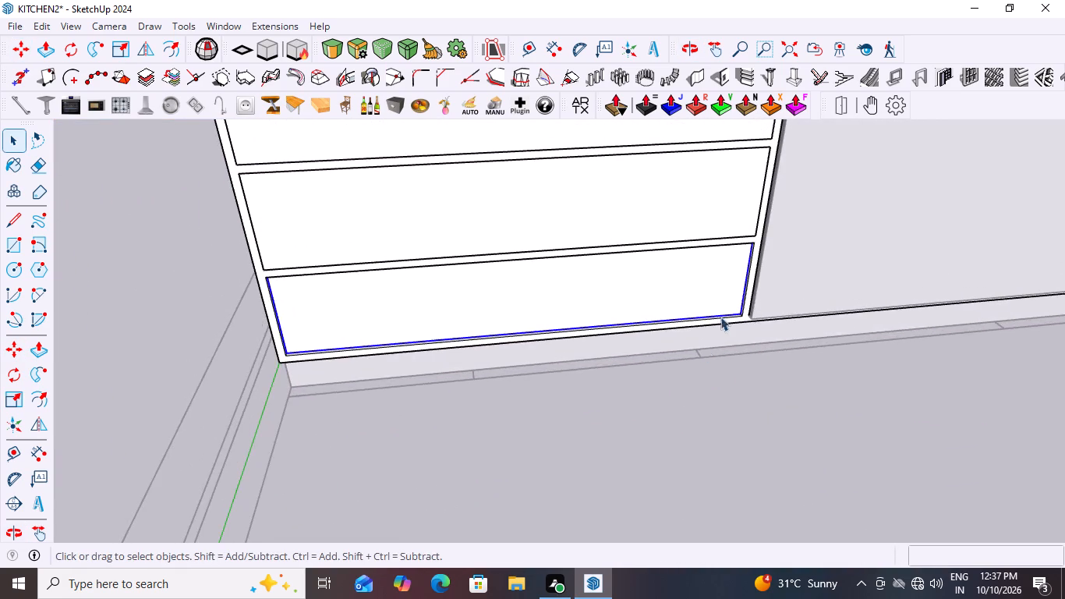
pyautogui.scroll(18, 732, 303)
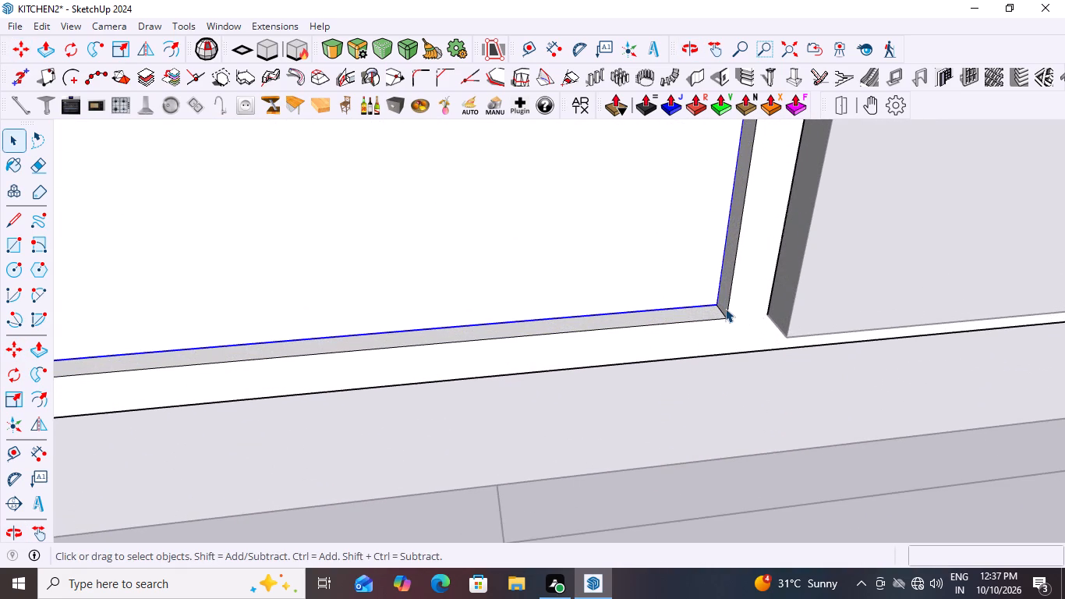
pyautogui.press('m')
pyautogui.click(719, 304)
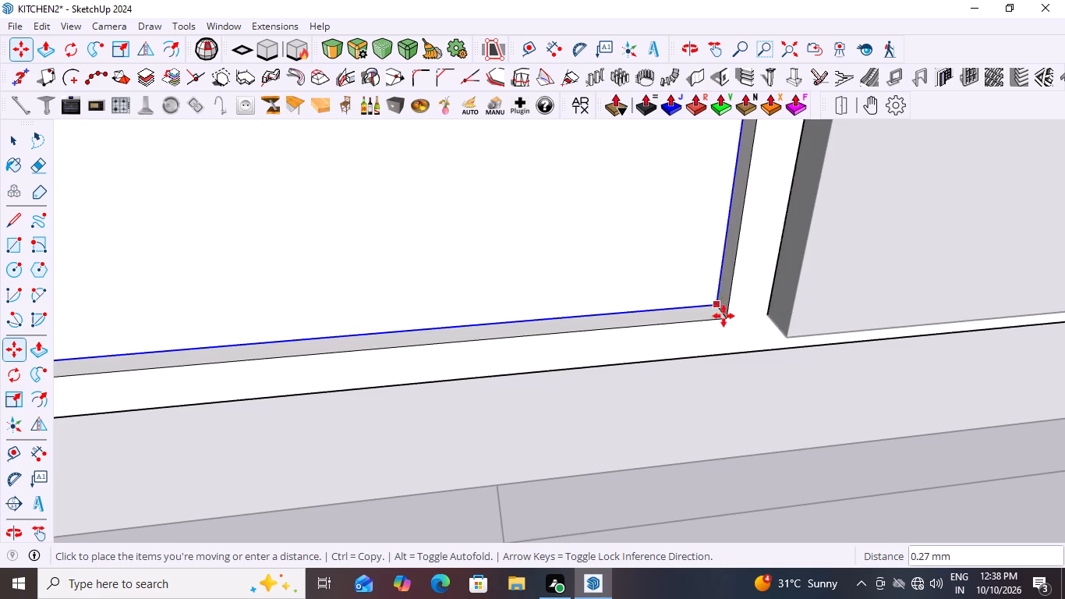
pyautogui.click(724, 321)
# Move the lowest drawer about 19 mm forward from its lower corner so its front stands proud of the carcass.
pyautogui.scroll(-8, 649, 360)
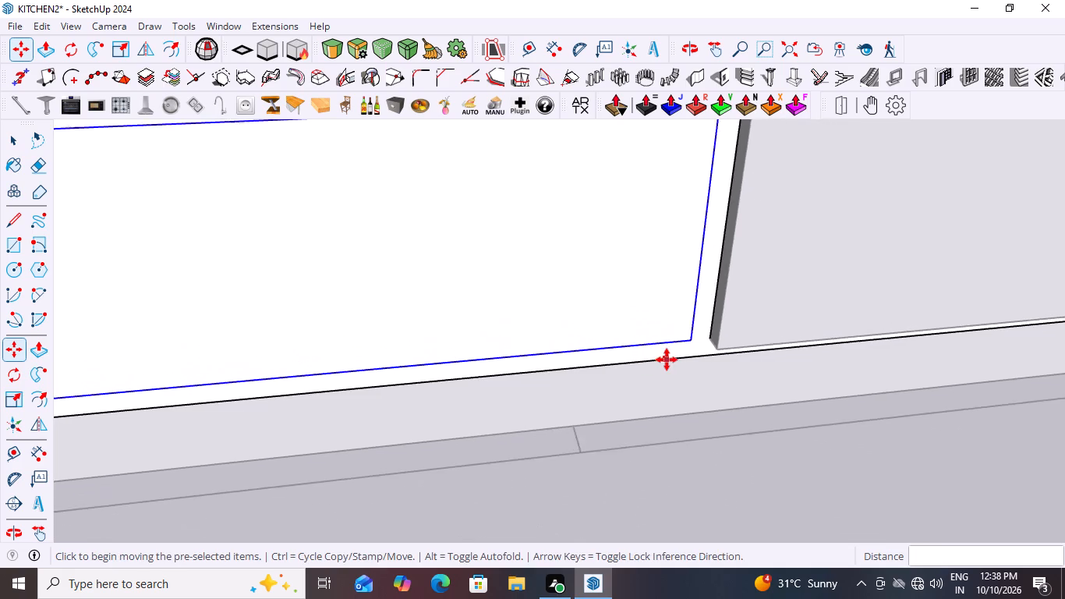
pyautogui.scroll(-10, 667, 360)
pyautogui.moveTo(711, 402); pyautogui.dragTo(621, 413, button='middle')
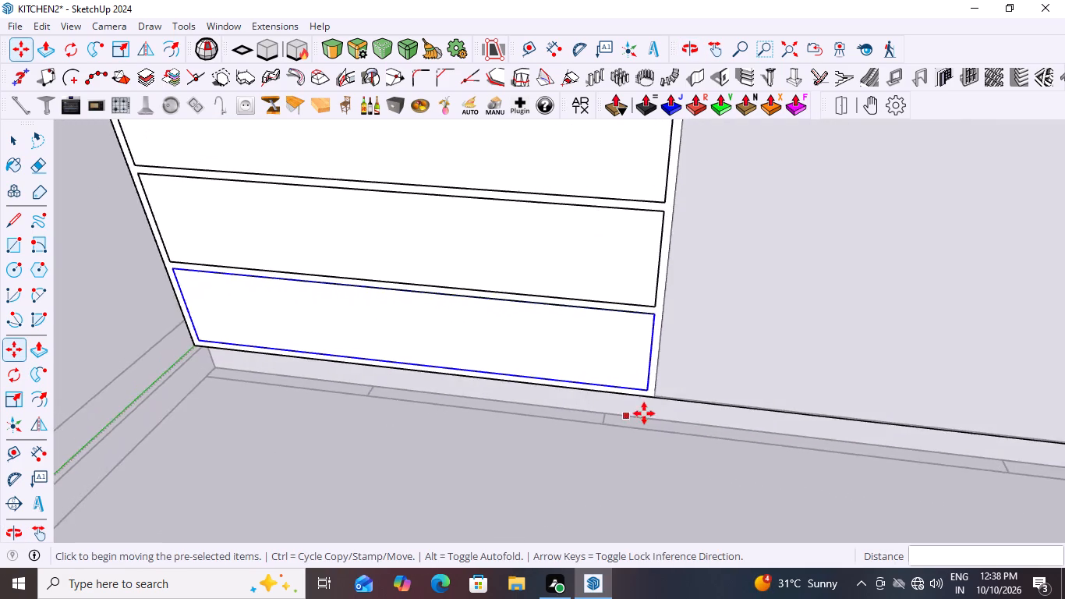
pyautogui.scroll(16, 645, 413)
pyautogui.scroll(-8, 645, 412)
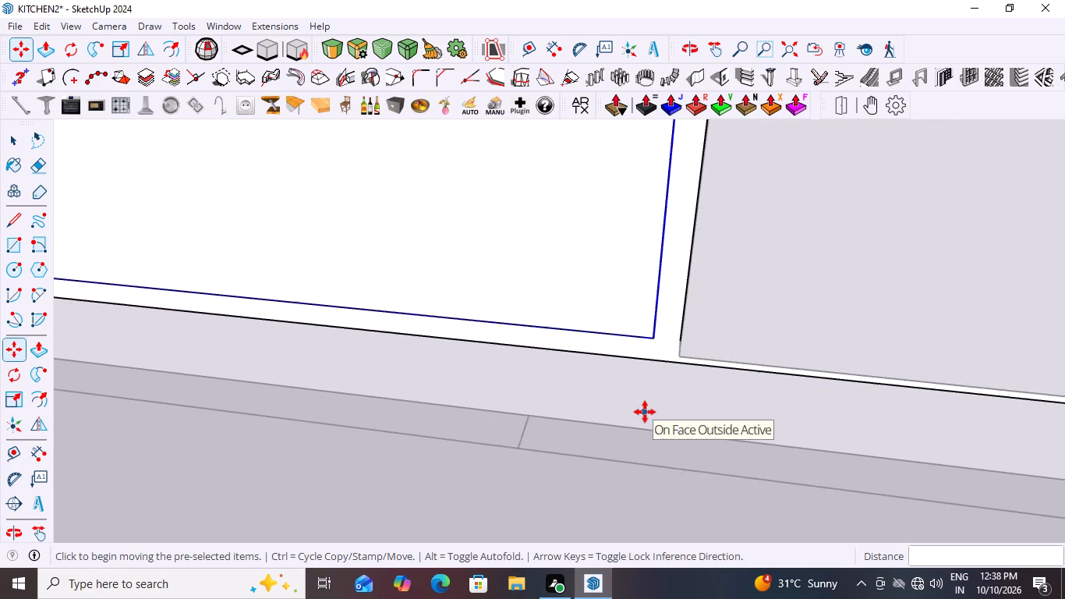
pyautogui.moveTo(666, 422); pyautogui.dragTo(833, 424, button='middle')
pyautogui.scroll(4, 755, 301)
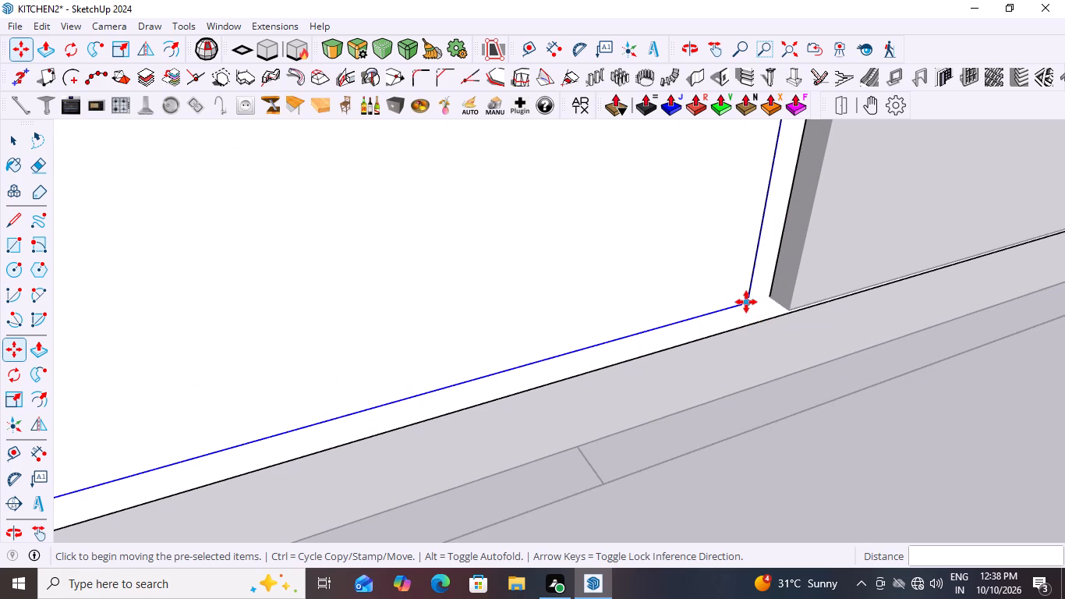
pyautogui.click(749, 304)
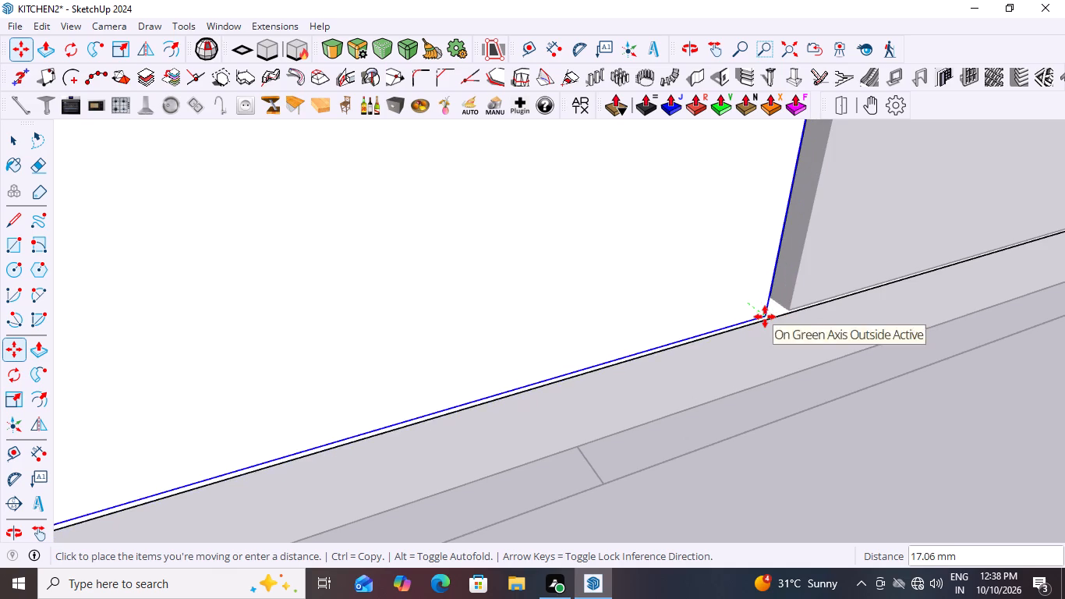
pyautogui.click(766, 320)
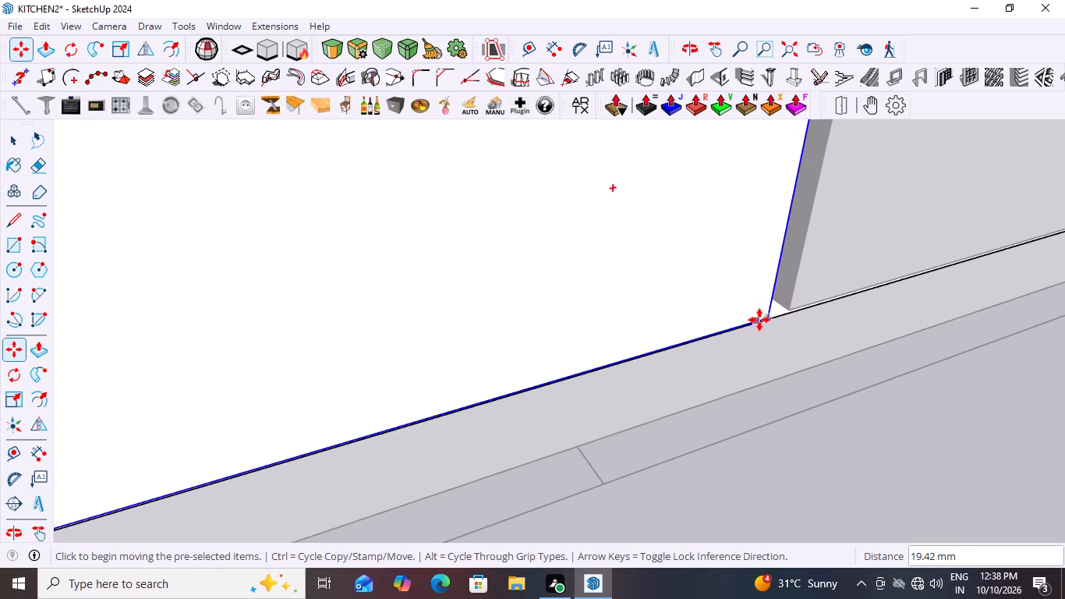
# Move the lowest drawer along the green axis to line its front up with the adjacent door's lower front corner.
pyautogui.click(769, 319)
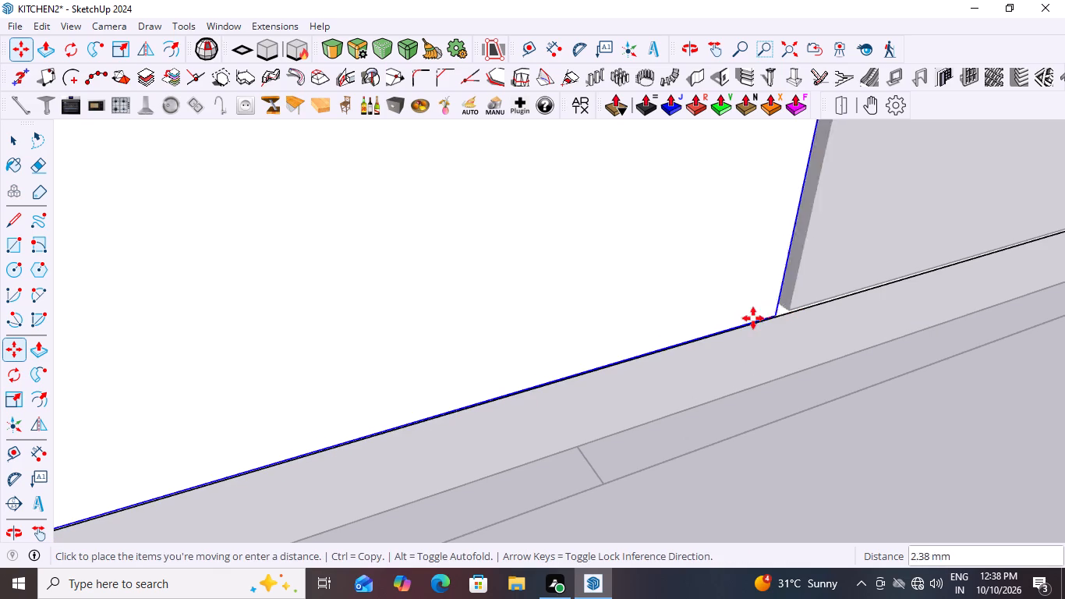
pyautogui.press('Left')
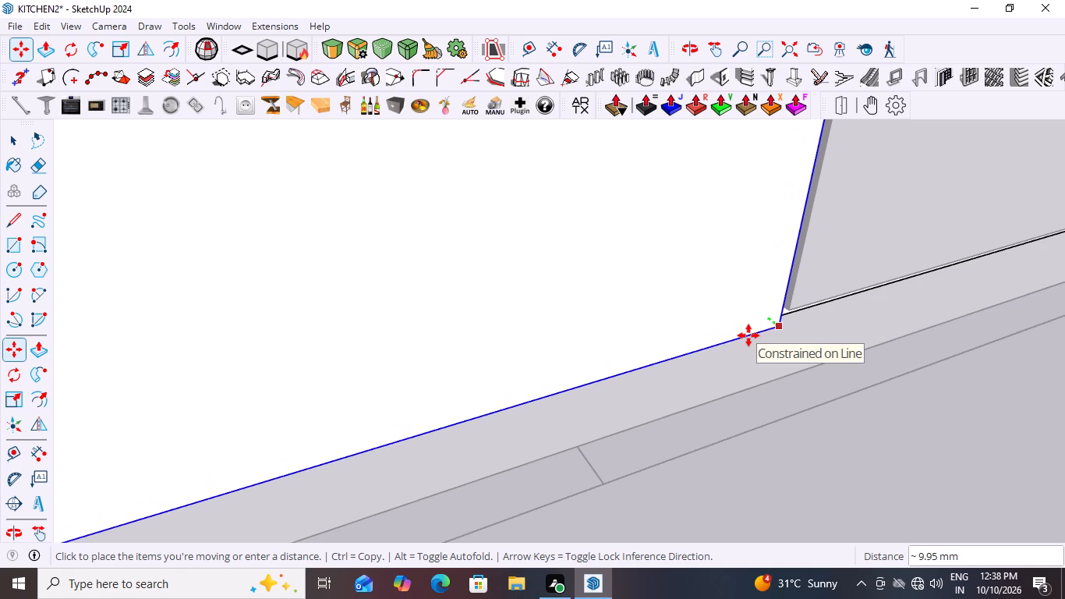
pyautogui.press('Up')
pyautogui.press('Left')
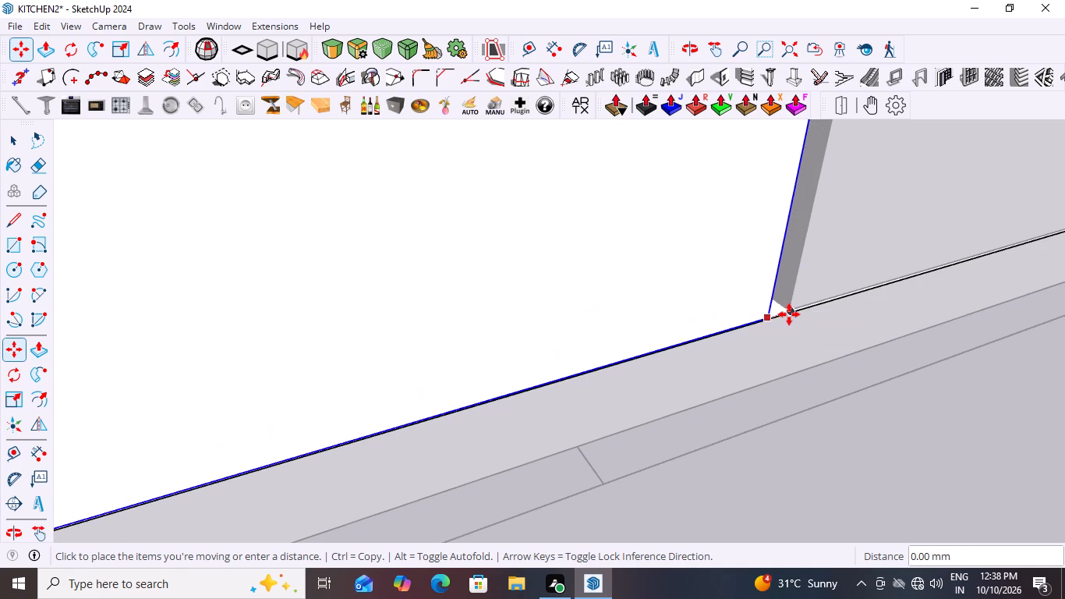
pyautogui.scroll(8, 790, 314)
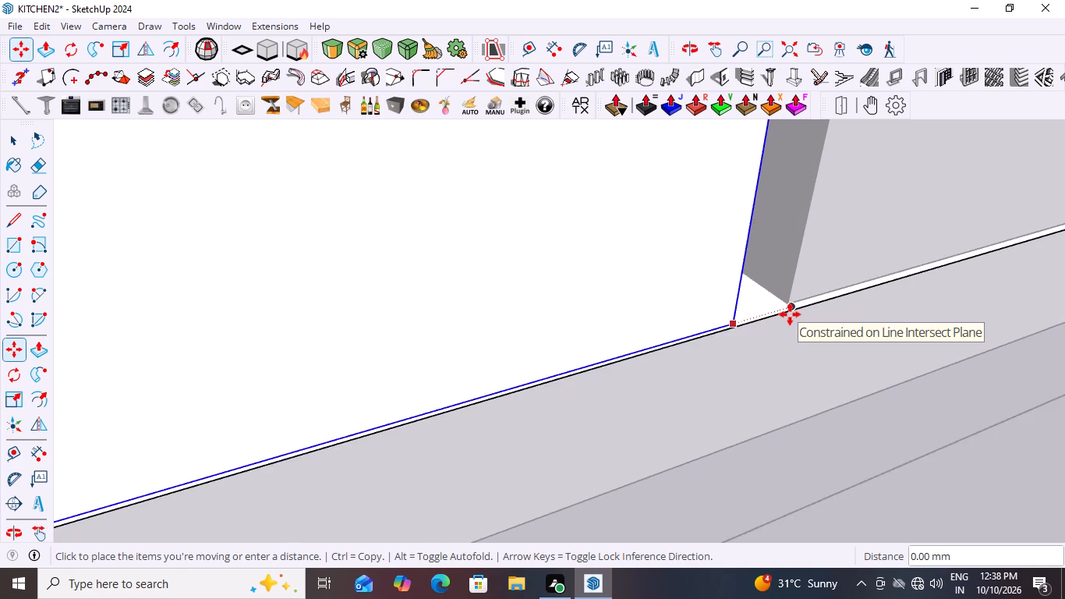
pyautogui.scroll(4, 790, 314)
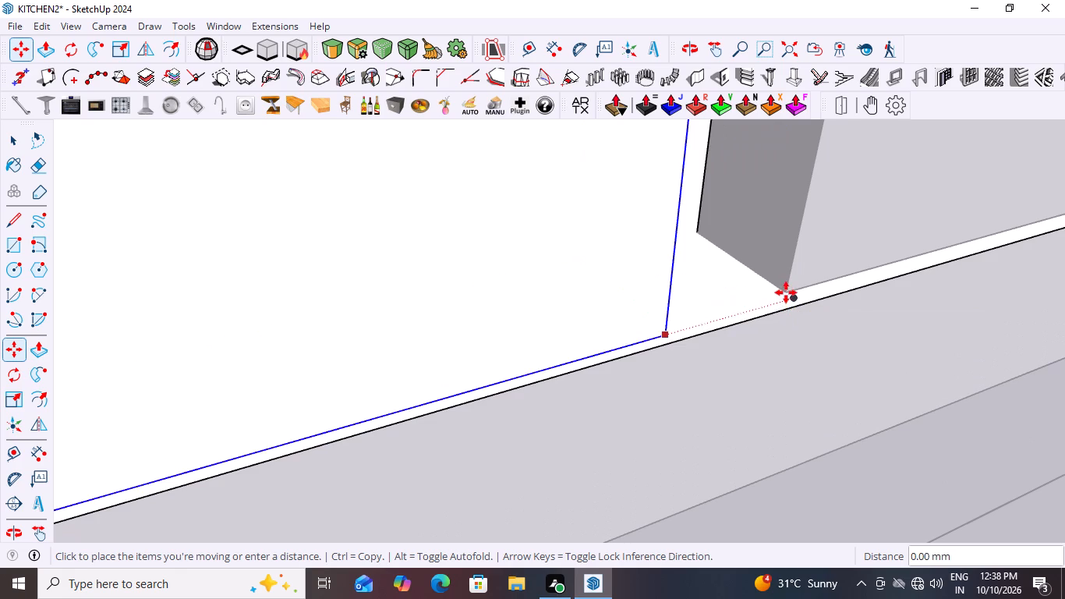
pyautogui.click(789, 289)
pyautogui.scroll(-5, 725, 325)
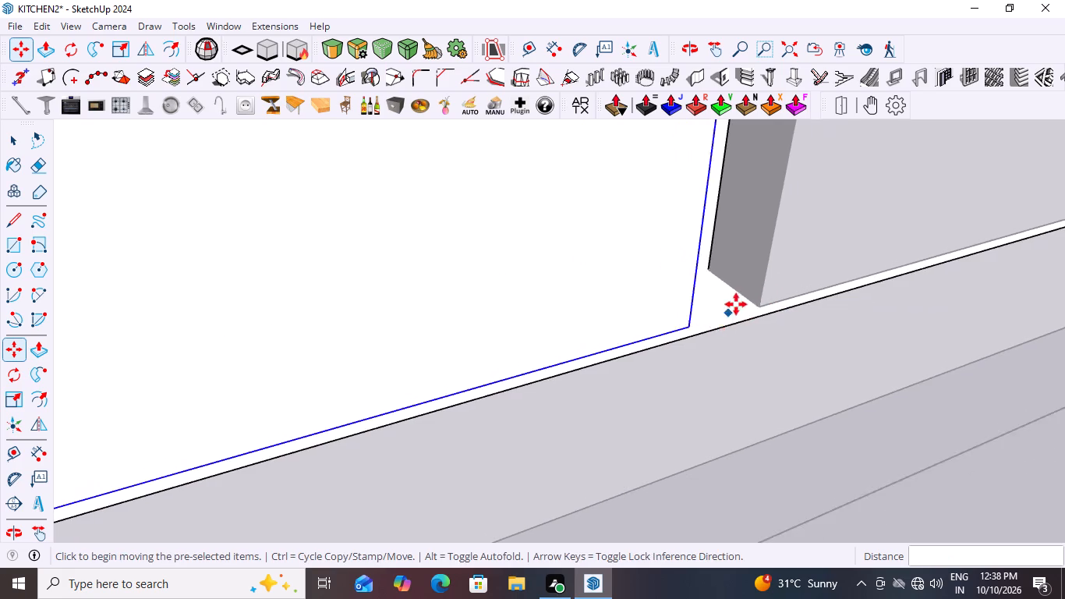
pyautogui.scroll(-20, 736, 304)
pyautogui.scroll(-15, 736, 304)
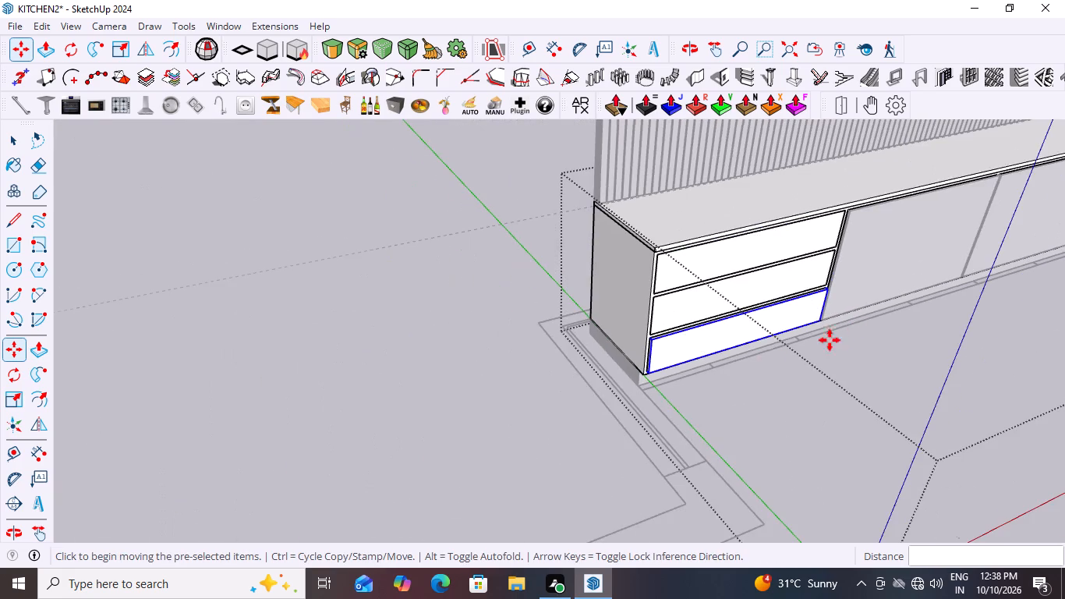
pyautogui.press('space')
pyautogui.click(501, 331)
# Examine how far the lowest drawer front stands proud of the carcass compared with the other drawers and the adjacent door.
pyautogui.scroll(12, 737, 328)
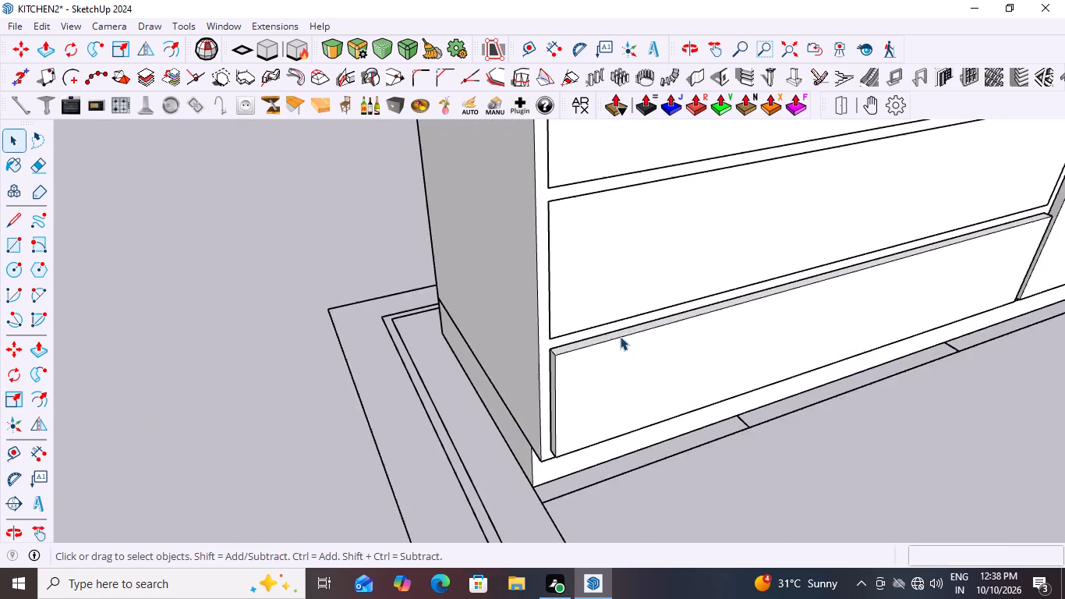
pyautogui.moveTo(595, 353); pyautogui.dragTo(522, 342, button='middle')
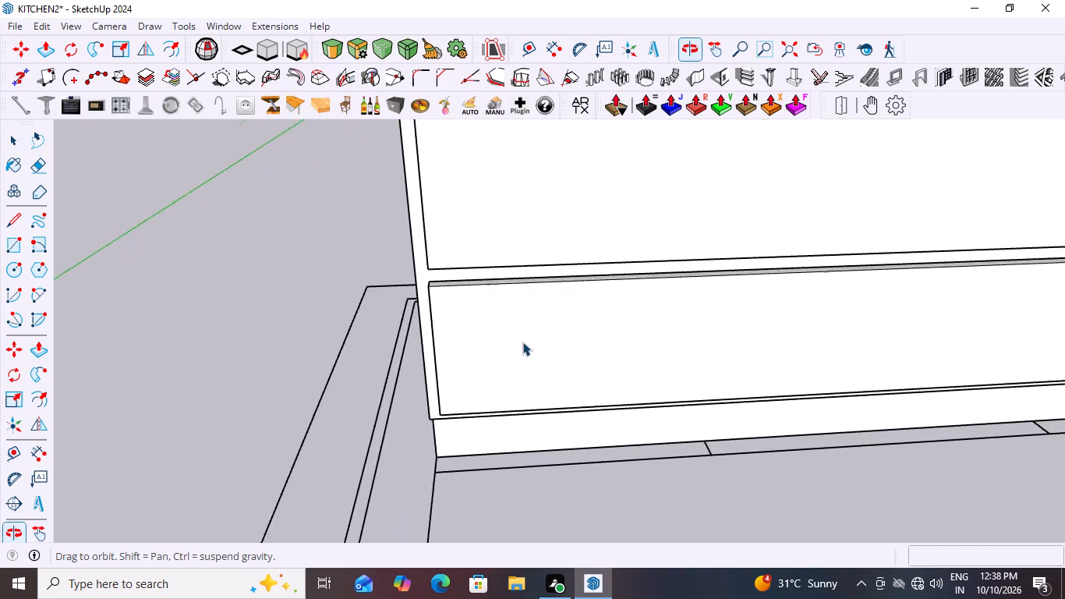
pyautogui.scroll(-10, 515, 333)
pyautogui.moveTo(522, 342); pyautogui.dragTo(514, 333, button='middle')
pyautogui.moveTo(774, 380); pyautogui.dragTo(985, 319, button='middle')
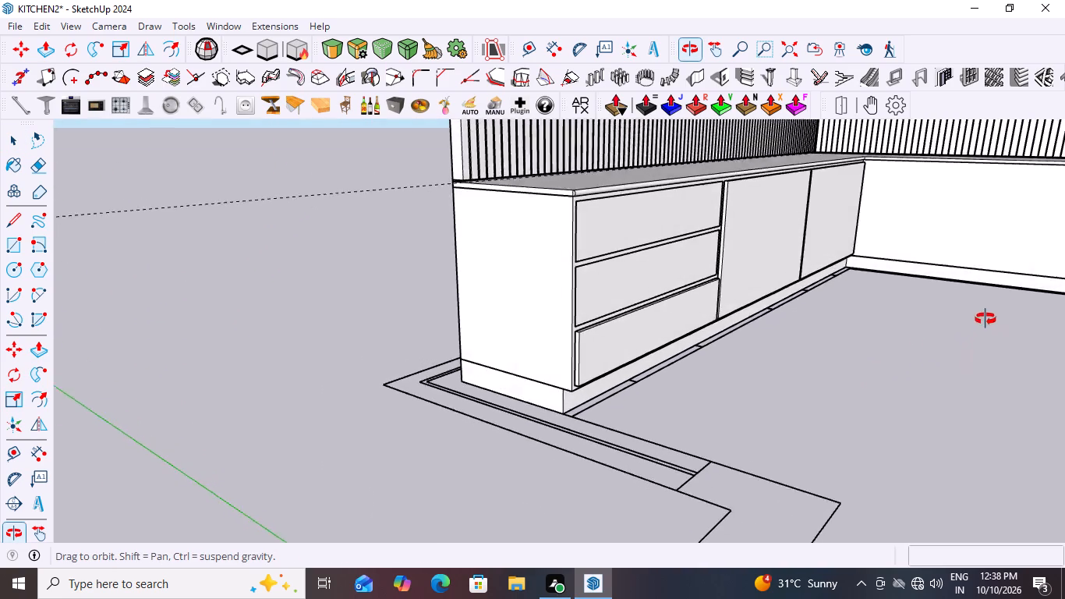
pyautogui.moveTo(985, 319); pyautogui.dragTo(1003, 323, button='middle')
pyautogui.scroll(7, 649, 292)
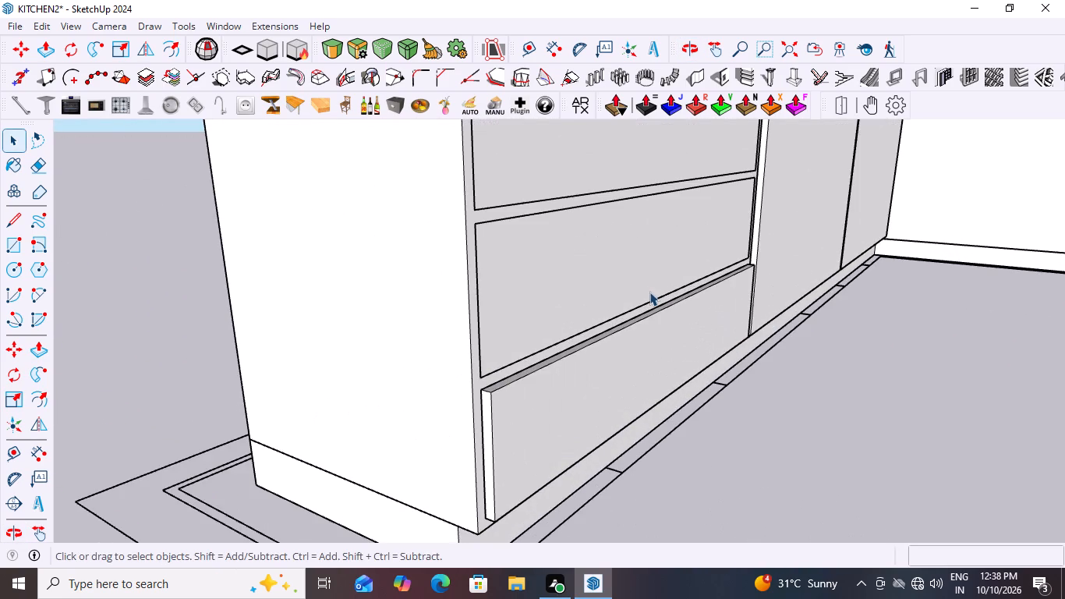
pyautogui.scroll(-6, 649, 292)
pyautogui.moveTo(727, 334); pyautogui.dragTo(667, 377, button='middle')
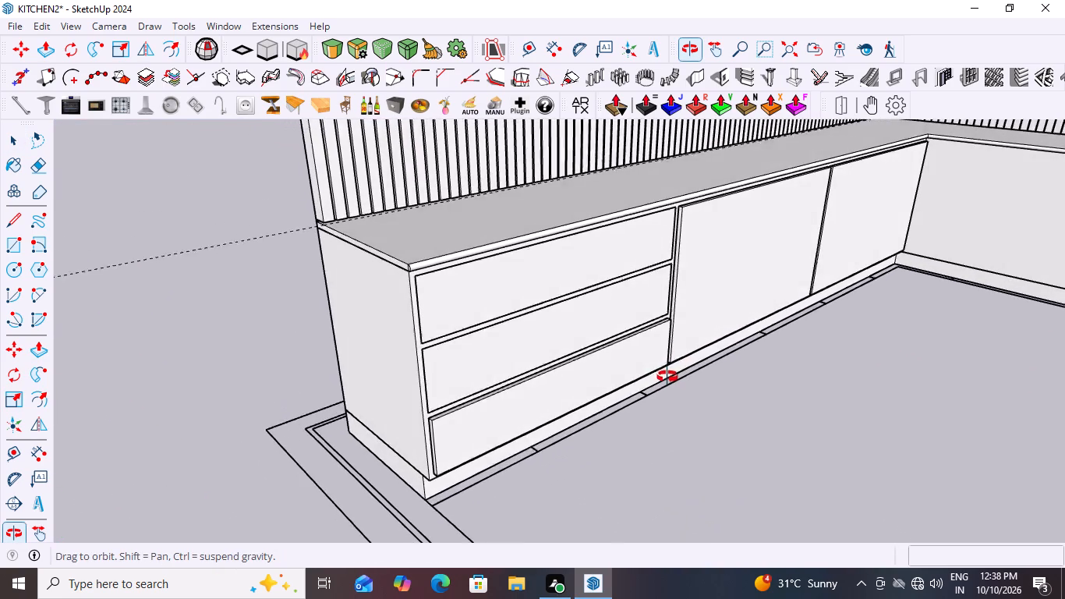
pyautogui.moveTo(667, 377); pyautogui.dragTo(671, 378, button='middle')
pyautogui.scroll(4, 685, 218)
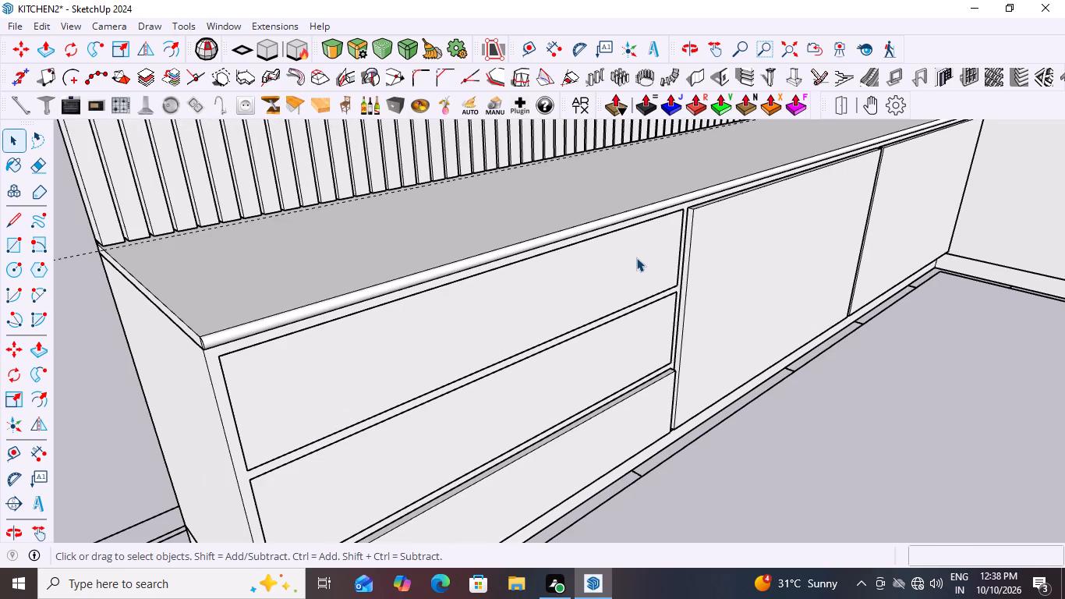
# Inside the base cabinet group, move the top drawer 18 mm forward from its upper front corner so it stands proud of the carcass.
pyautogui.click(636, 257)
pyautogui.click(636, 257)
pyautogui.click(636, 257)
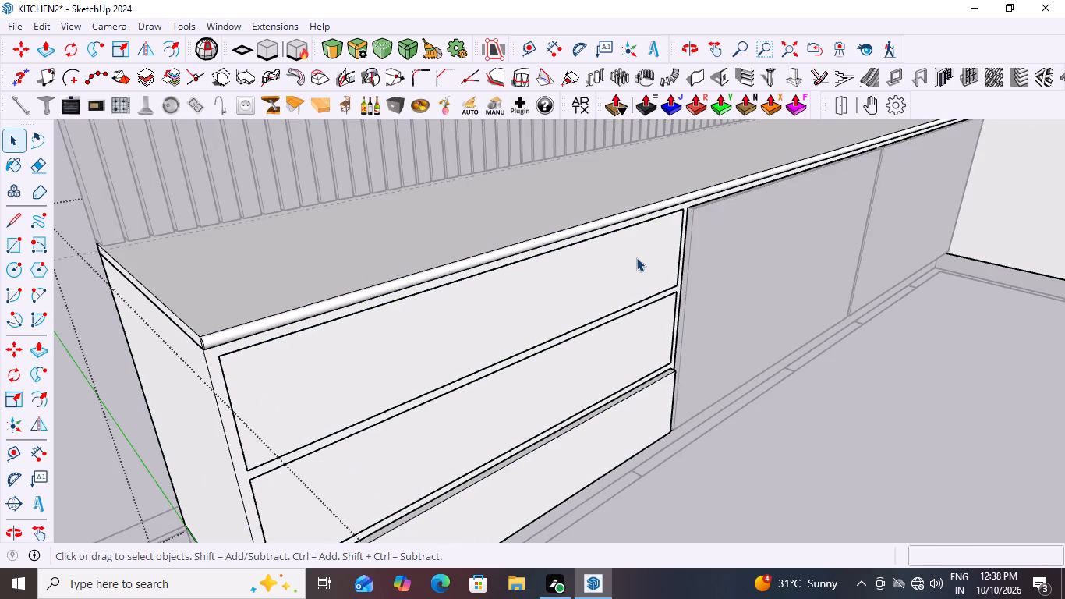
pyautogui.click(636, 257)
pyautogui.scroll(-3, 636, 257)
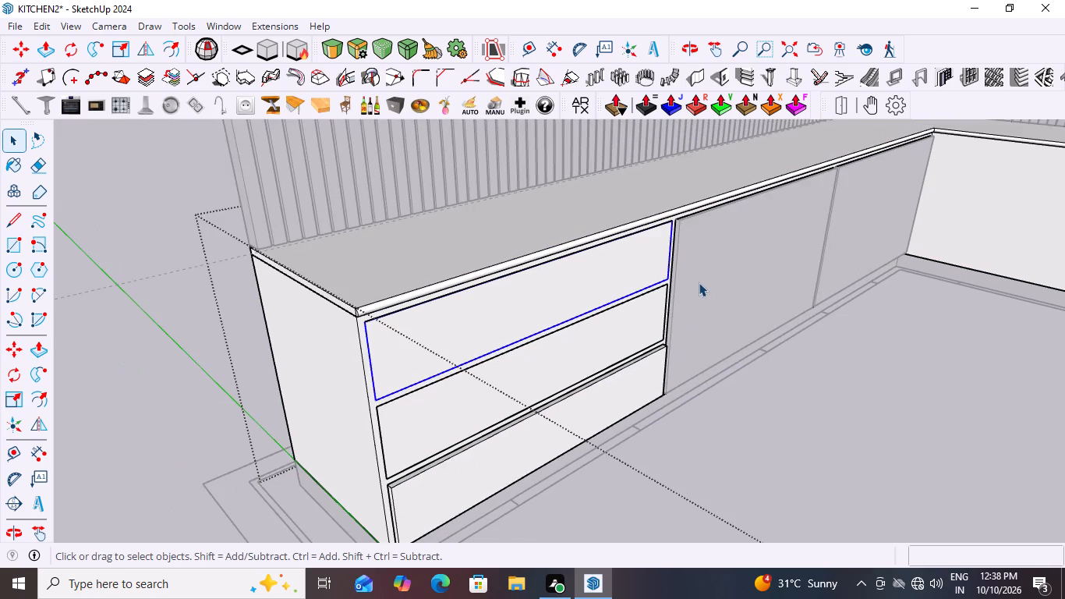
pyautogui.scroll(12, 691, 269)
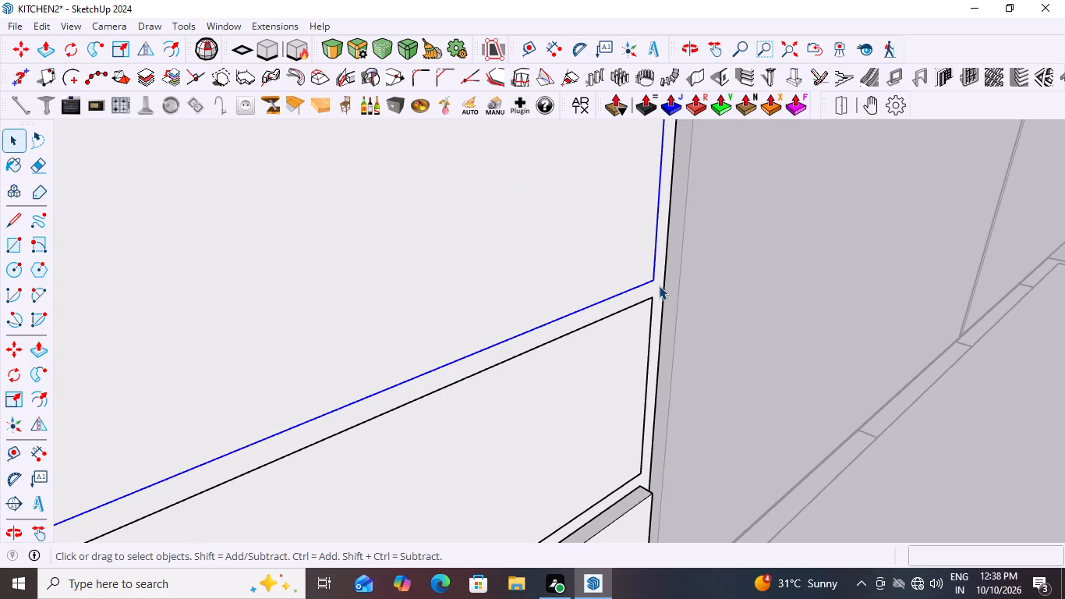
pyautogui.press('m')
pyautogui.scroll(-8, 627, 333)
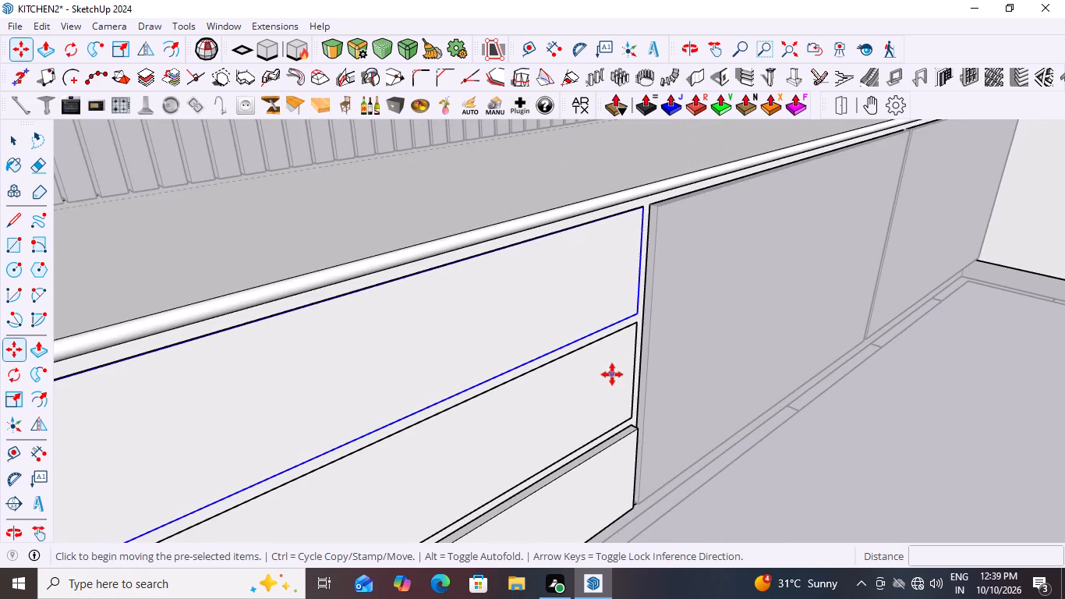
pyautogui.scroll(10, 656, 218)
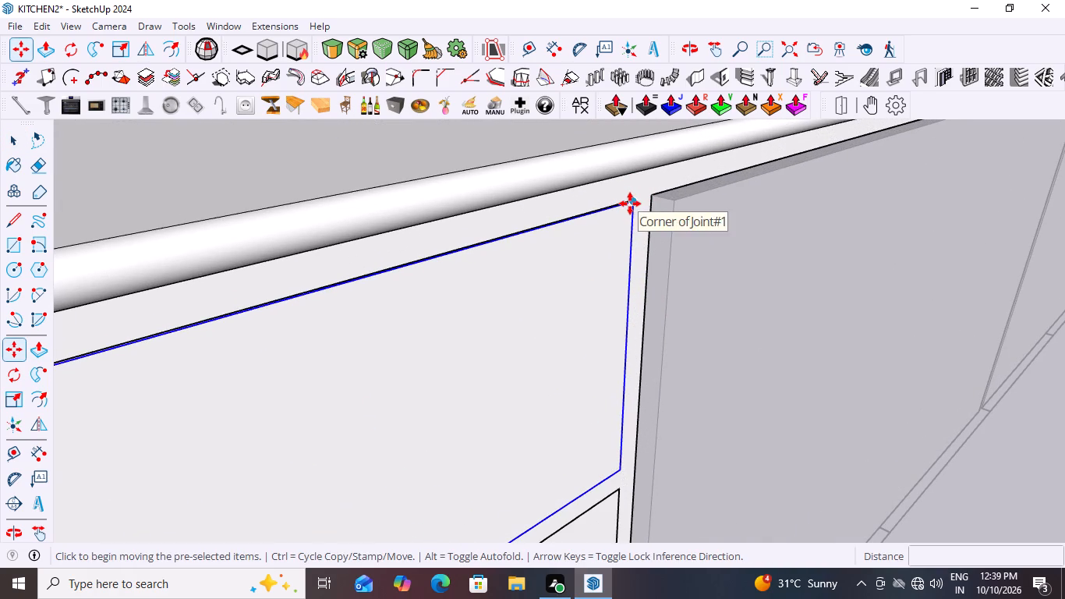
pyautogui.click(632, 202)
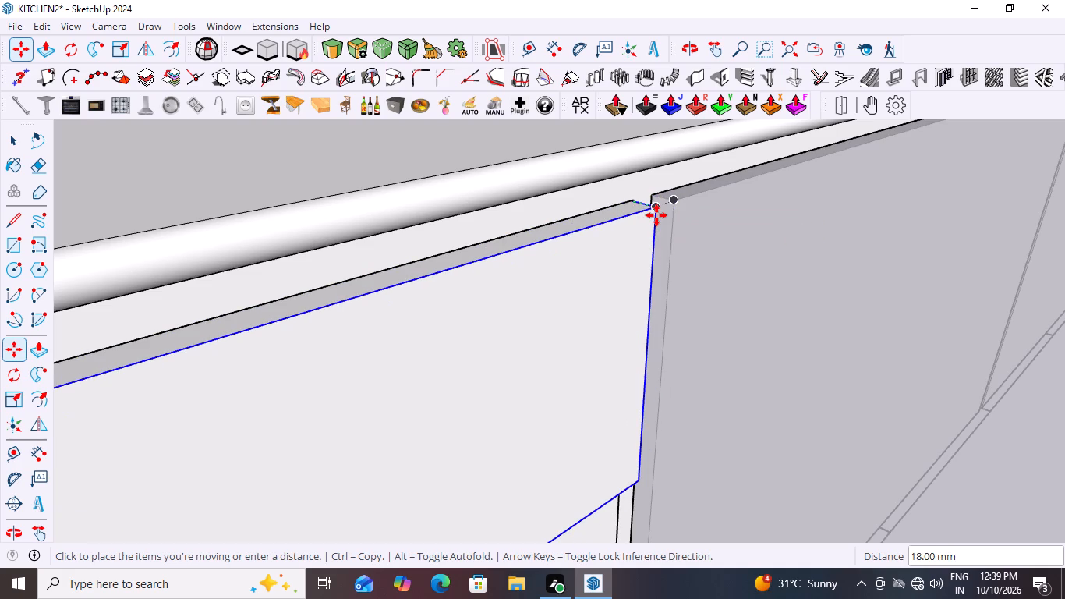
pyautogui.click(656, 215)
pyautogui.scroll(-6, 520, 271)
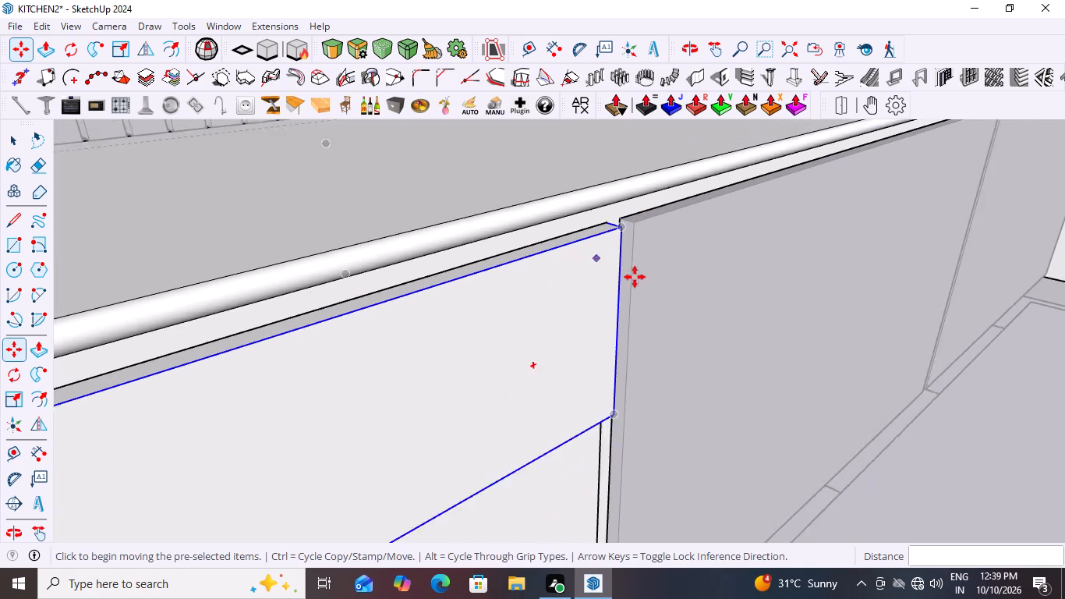
pyautogui.scroll(-12, 635, 277)
pyautogui.press('space')
pyautogui.click(783, 434)
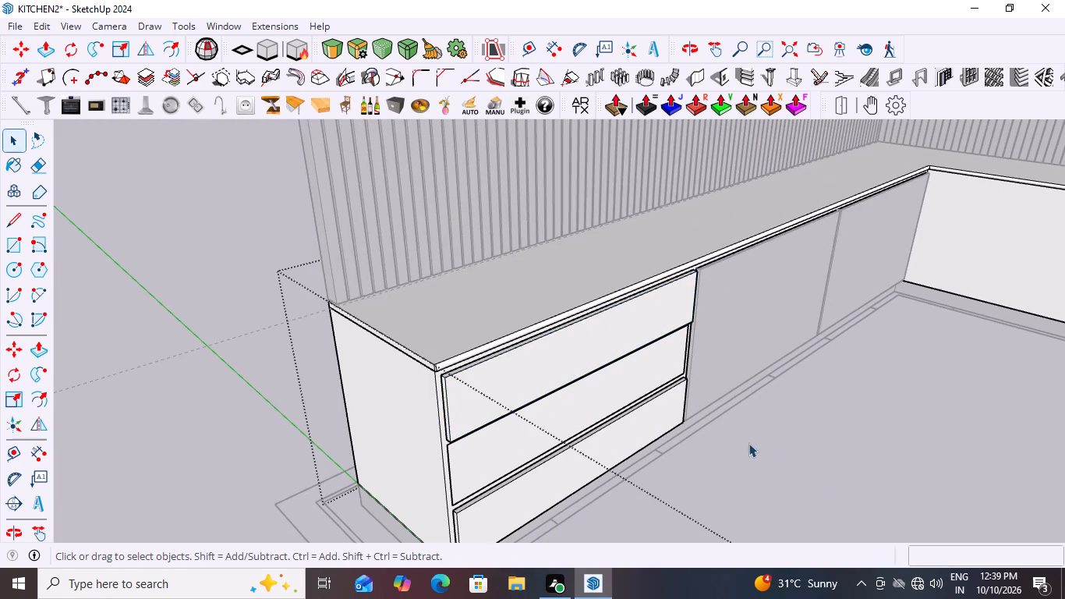
# Examine the three drawer fronts from the side and front, comparing how far each projects from the carcass.
pyautogui.moveTo(711, 429); pyautogui.dragTo(776, 346, button='middle')
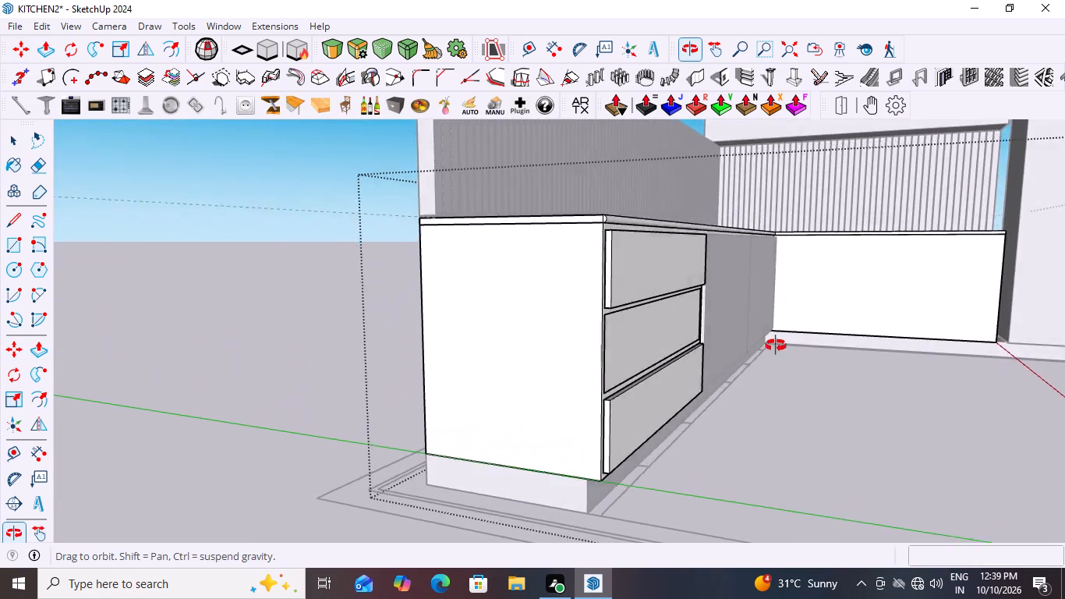
pyautogui.moveTo(776, 346); pyautogui.dragTo(619, 354, button='middle')
pyautogui.scroll(3, 624, 358)
pyautogui.moveTo(653, 348); pyautogui.dragTo(643, 353, button='middle')
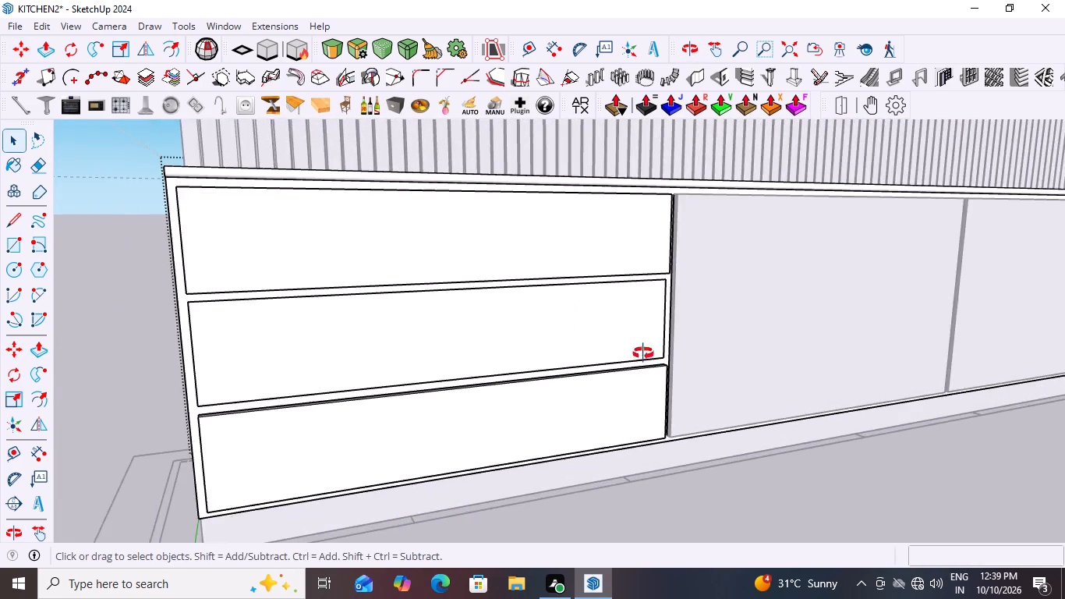
pyautogui.moveTo(643, 353); pyautogui.dragTo(566, 383, button='middle')
pyautogui.scroll(-6, 566, 383)
pyautogui.moveTo(607, 402); pyautogui.dragTo(760, 424, button='middle')
pyautogui.scroll(7, 593, 374)
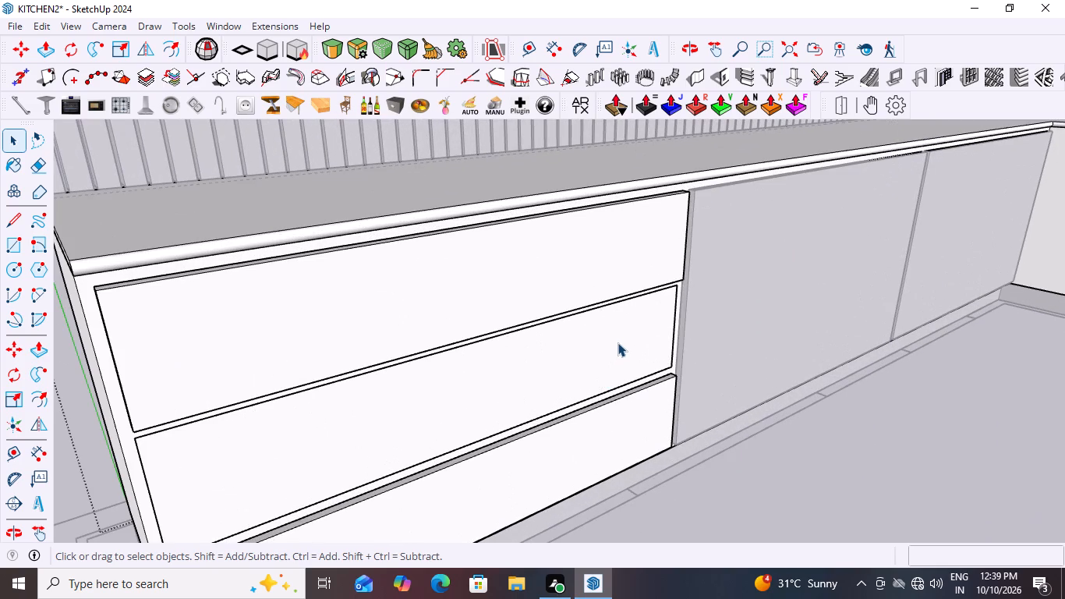
# Move the middle drawer about 30 mm forward from its lower front corner.
pyautogui.click(617, 342)
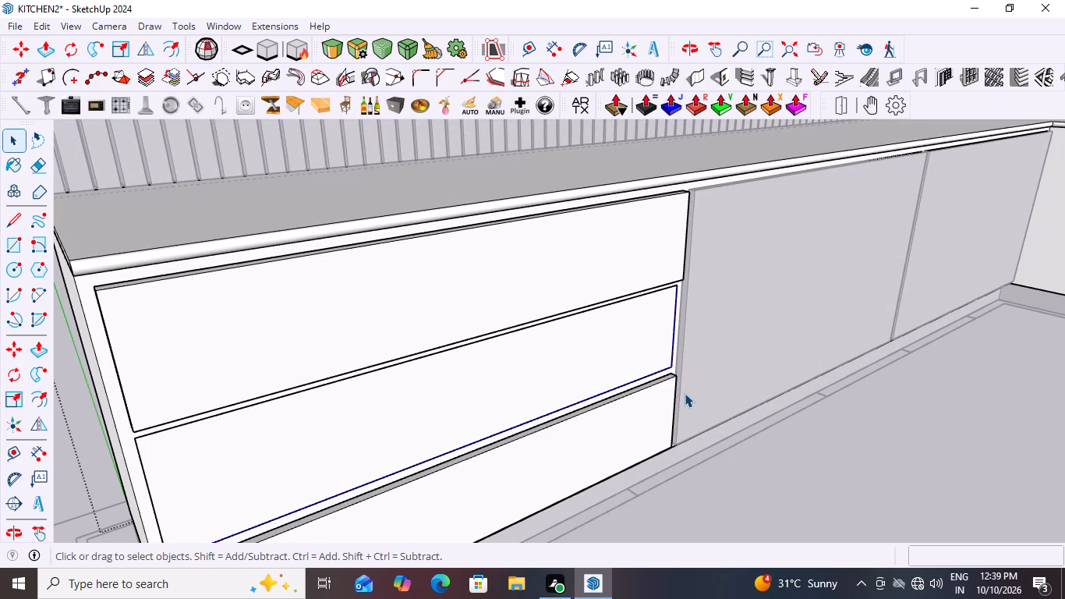
pyautogui.press('m')
pyautogui.scroll(6, 667, 368)
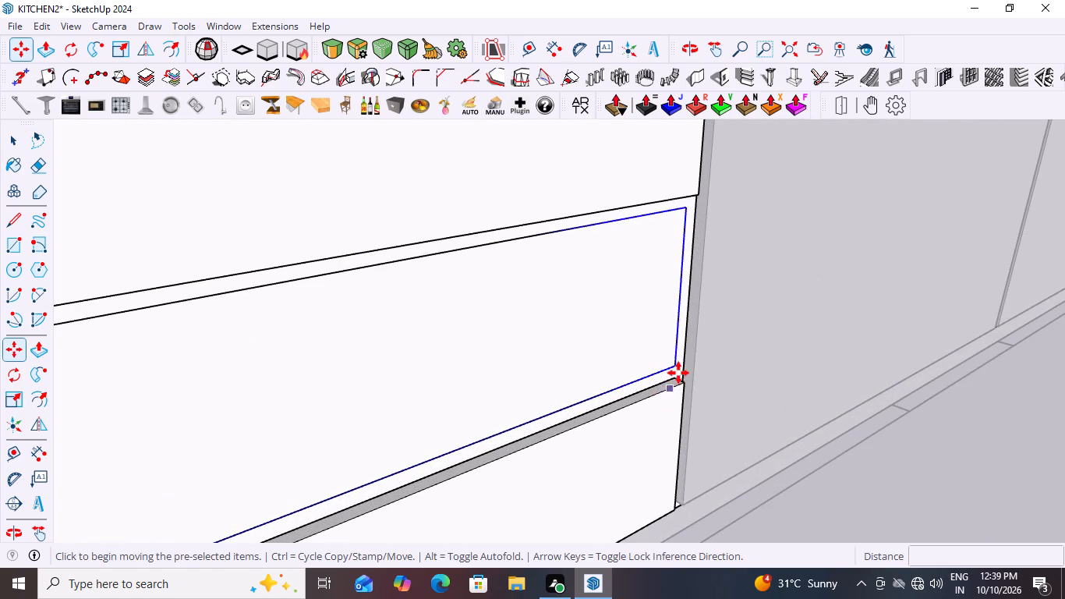
pyautogui.click(676, 367)
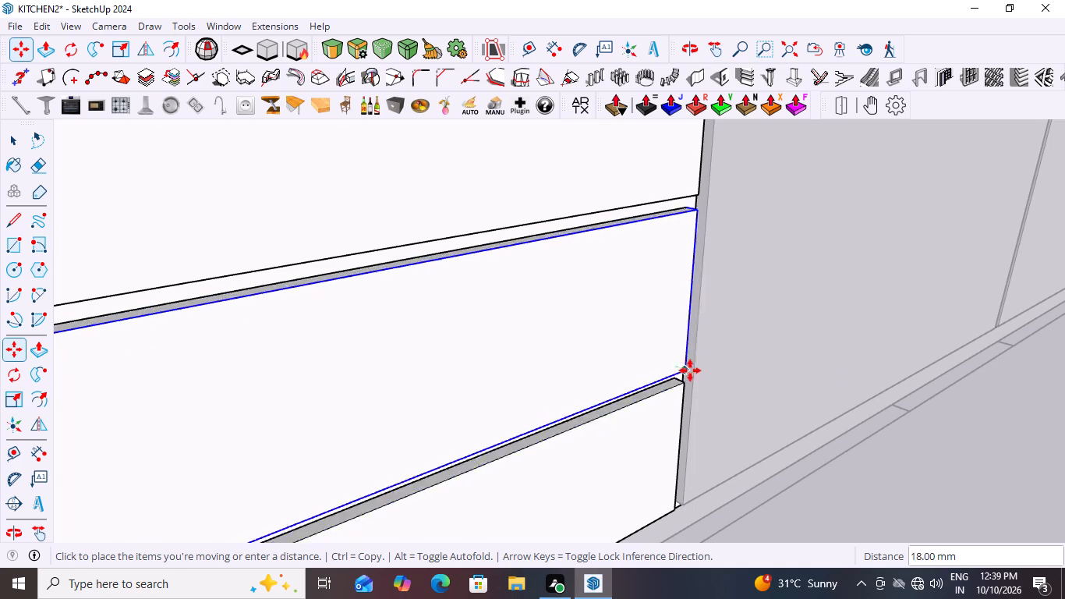
pyautogui.scroll(7, 690, 368)
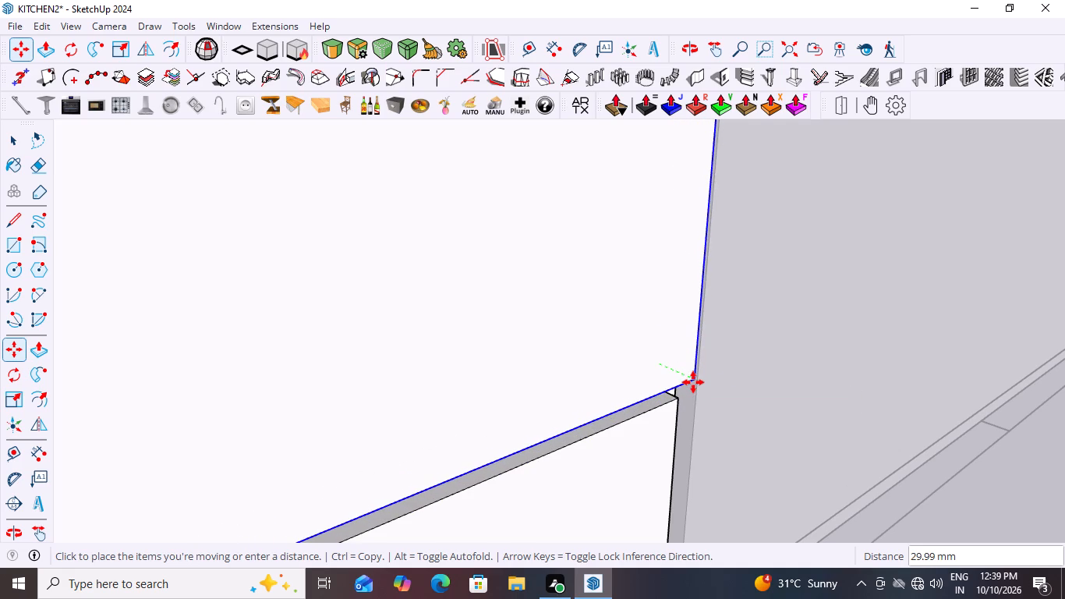
pyautogui.click(693, 382)
# Move the middle drawer about 12 mm back along the green axis, aligning it with the lowest drawer's front corner.
pyautogui.scroll(-11, 554, 384)
pyautogui.moveTo(695, 427); pyautogui.dragTo(603, 399, button='middle')
pyautogui.scroll(3, 464, 362)
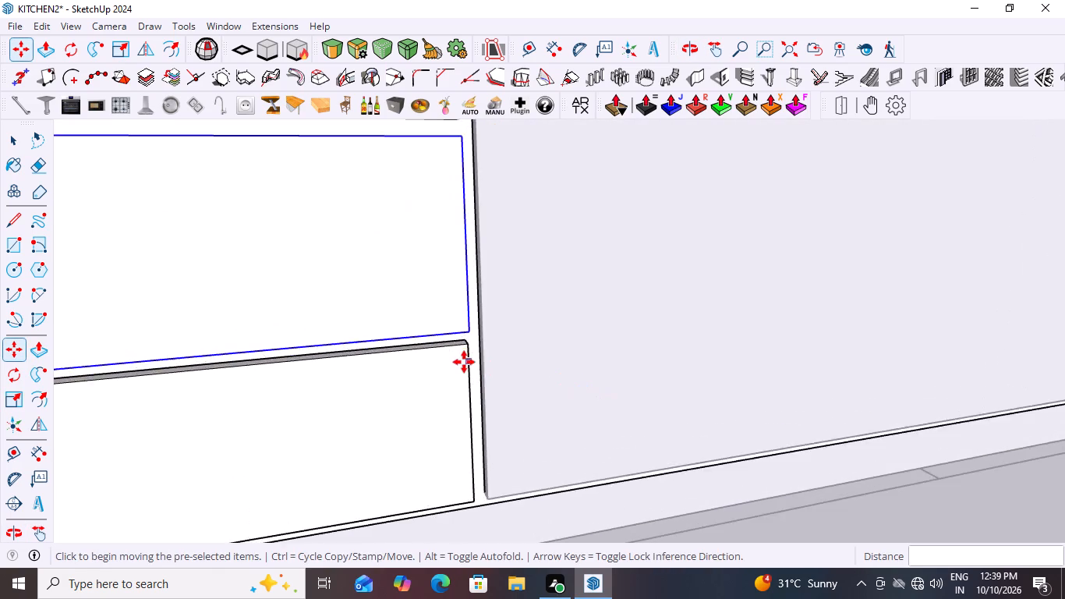
pyautogui.scroll(11, 464, 362)
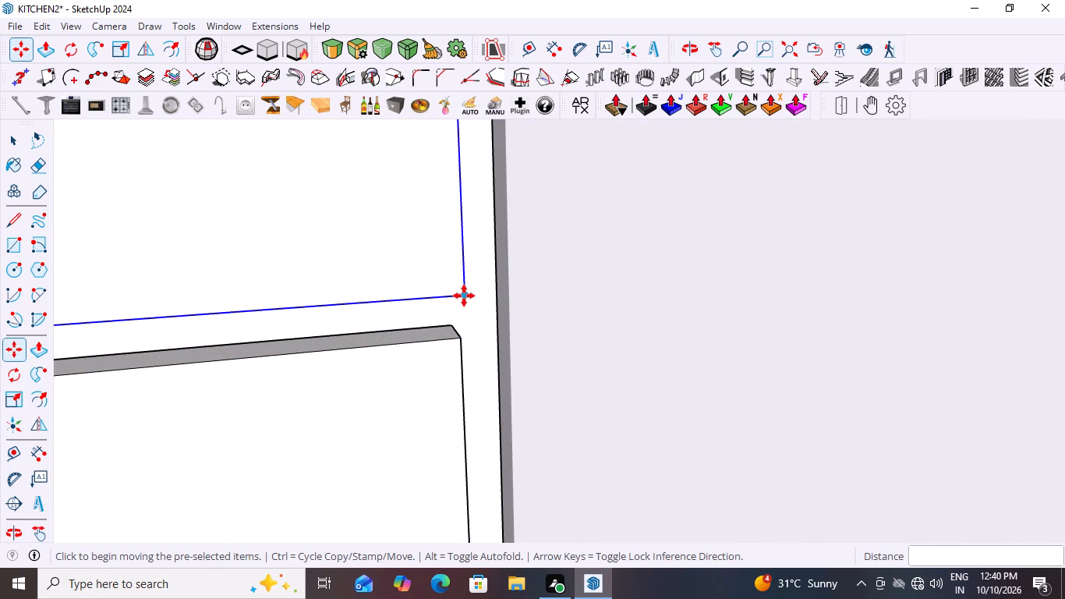
pyautogui.click(464, 296)
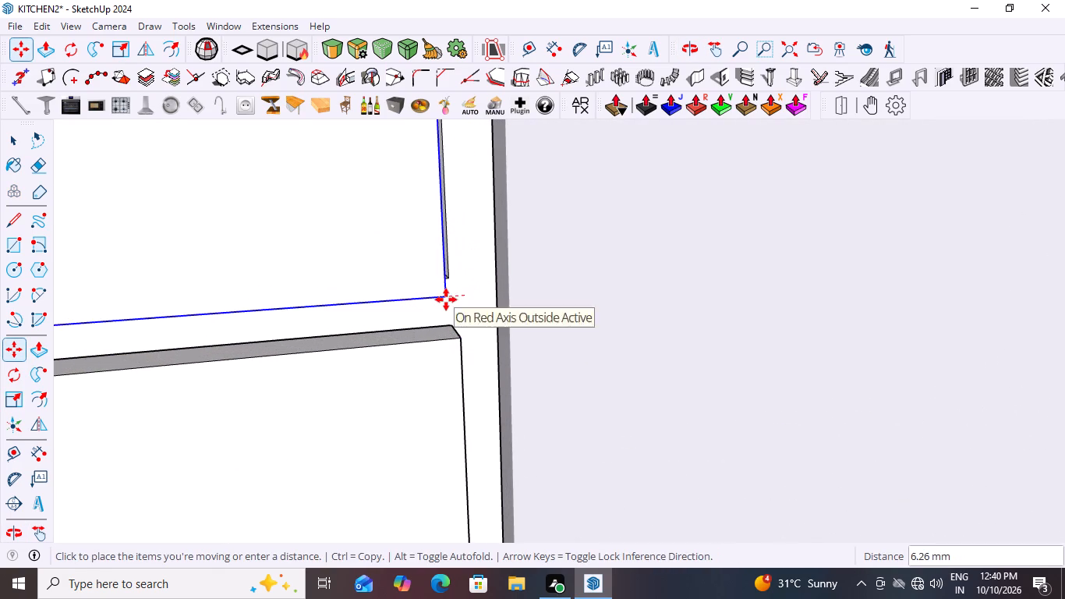
pyautogui.moveTo(458, 296); pyautogui.dragTo(316, 336, button='middle')
pyautogui.scroll(1, 316, 336)
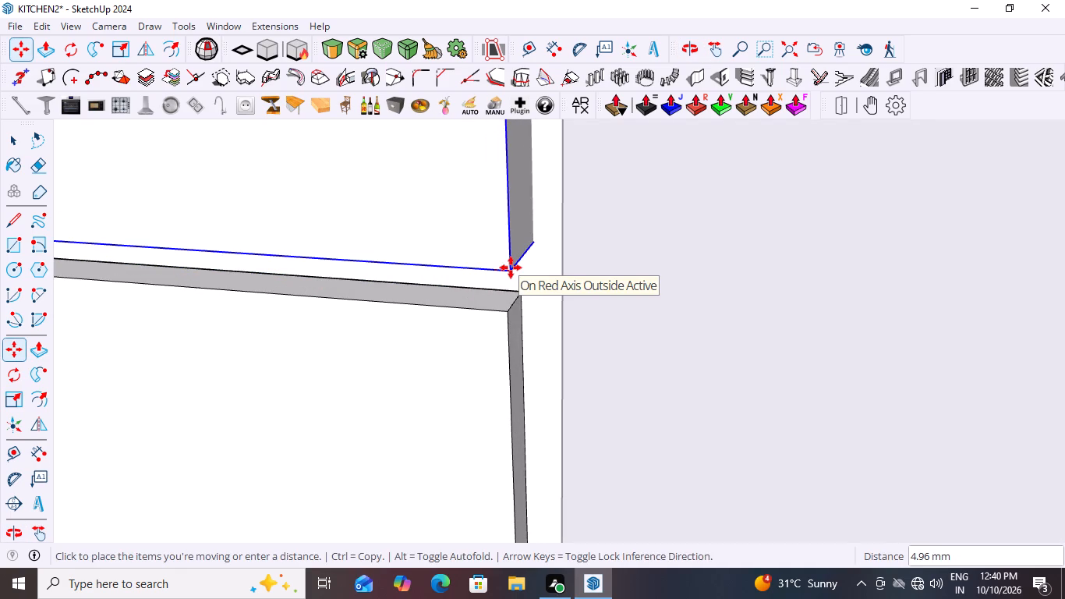
pyautogui.press('Up')
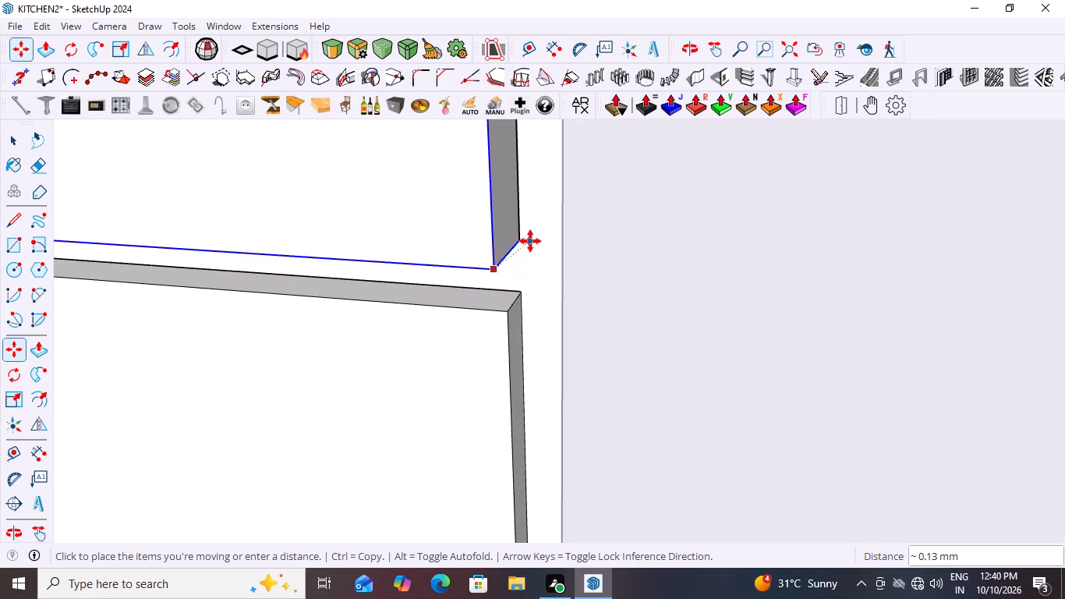
pyautogui.press('Left')
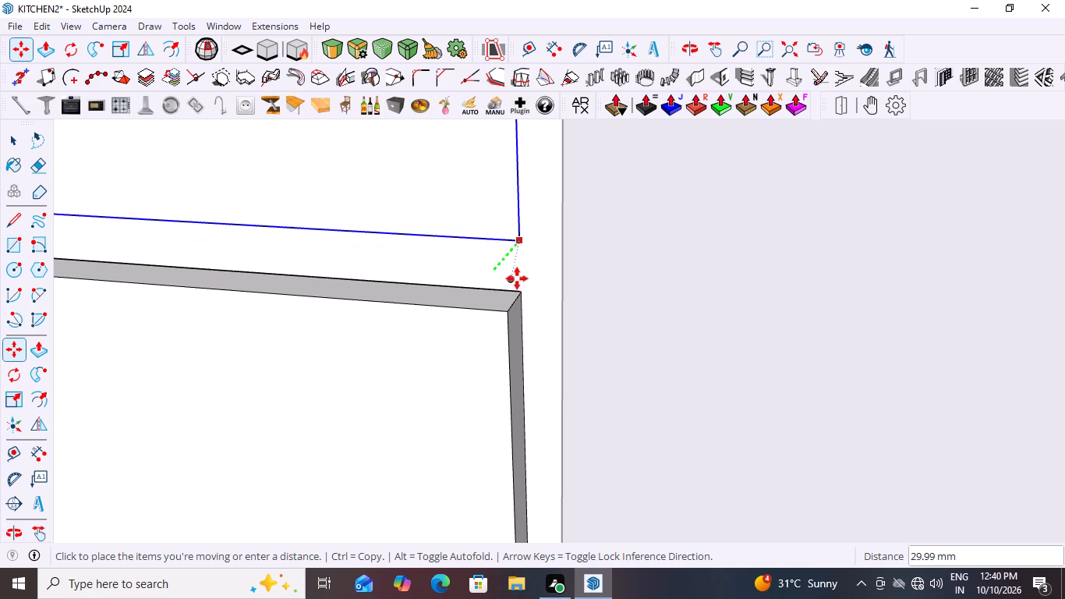
pyautogui.click(503, 312)
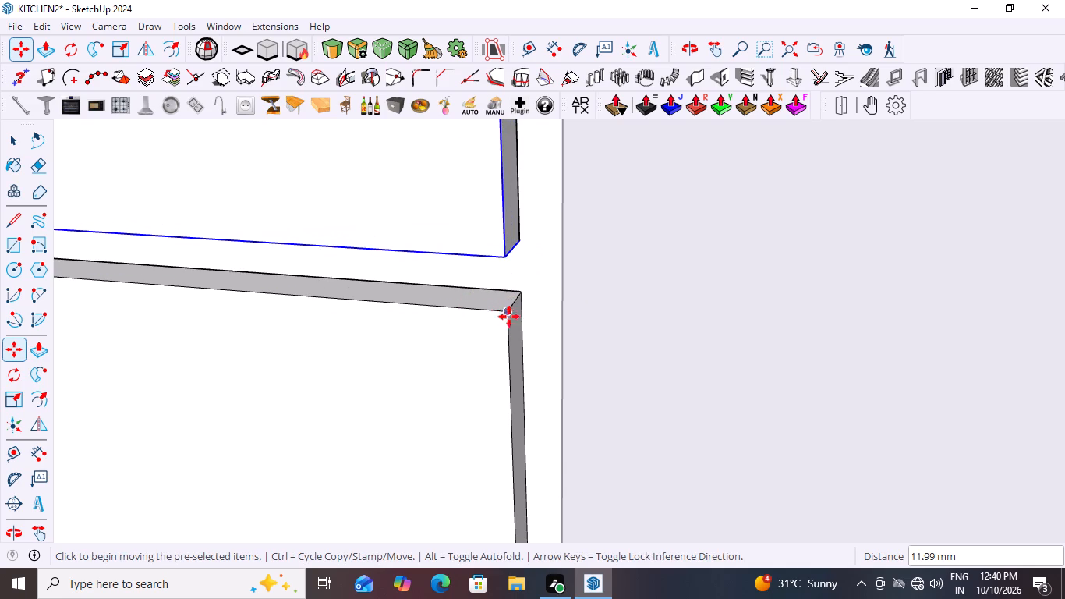
# Close the base cabinet group and examine the aligned drawer fronts and doors along the cabinet run.
pyautogui.scroll(-20, 619, 271)
pyautogui.scroll(-8, 619, 271)
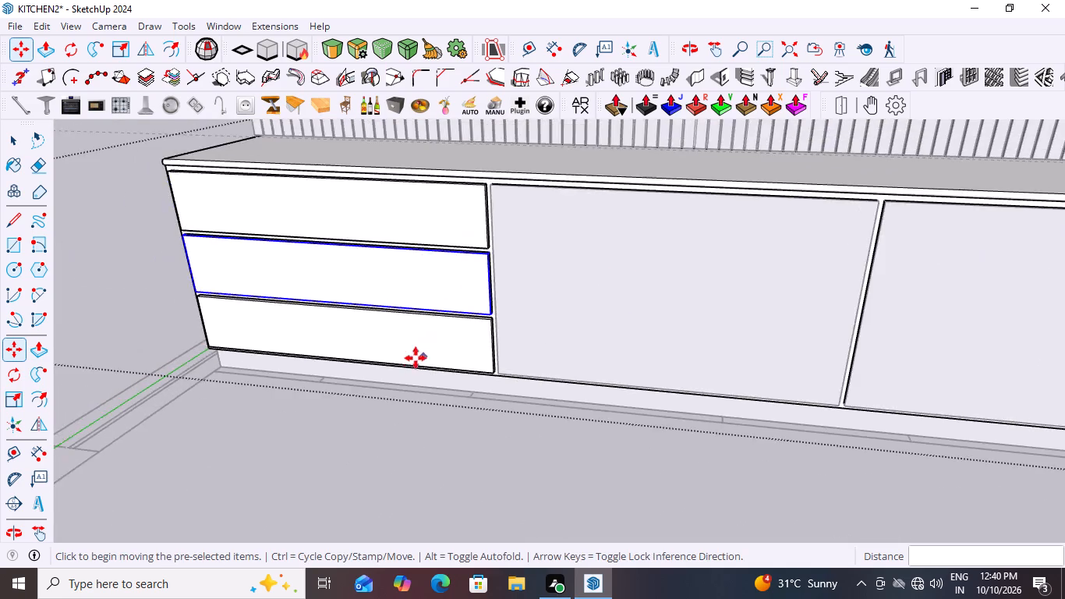
pyautogui.moveTo(407, 358); pyautogui.dragTo(601, 343, button='middle')
pyautogui.press('space')
pyautogui.scroll(-9, 596, 250)
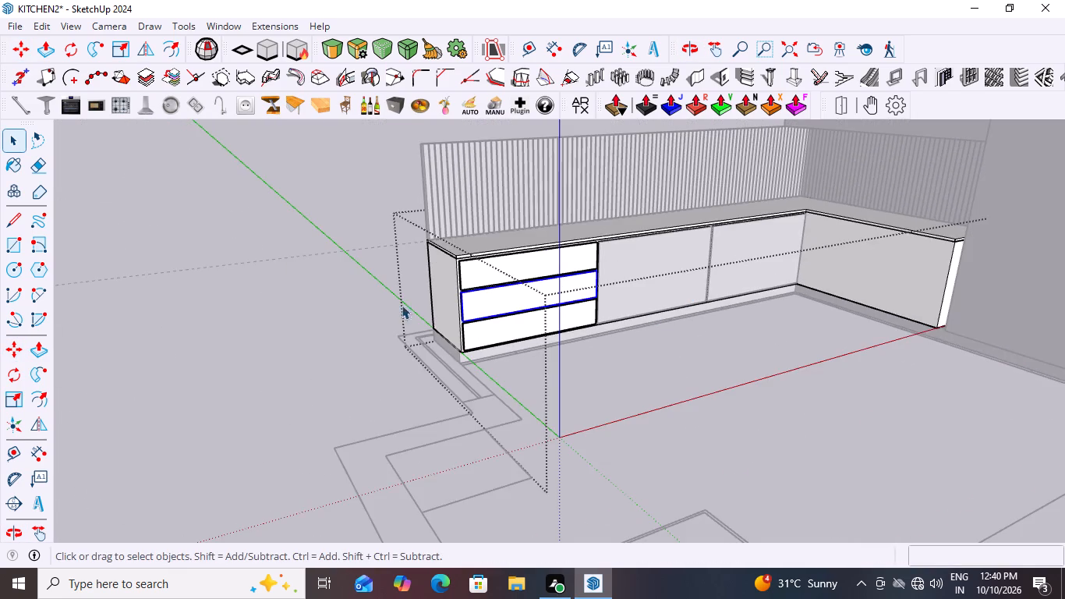
pyautogui.click(354, 298)
pyautogui.scroll(3, 599, 319)
pyautogui.moveTo(592, 316); pyautogui.dragTo(627, 302, button='middle')
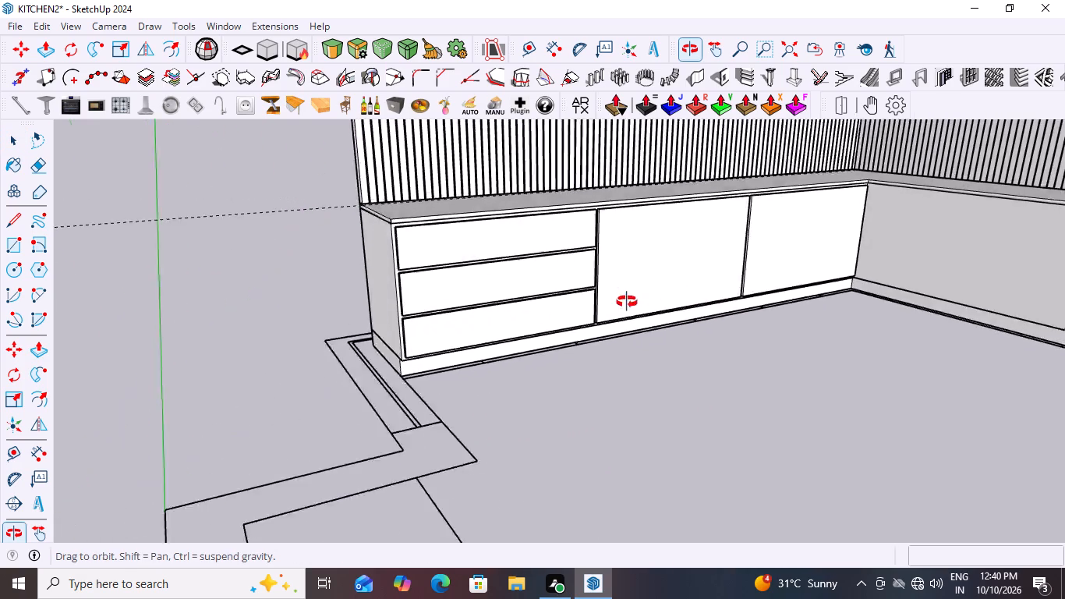
pyautogui.moveTo(627, 302); pyautogui.dragTo(562, 303, button='middle')
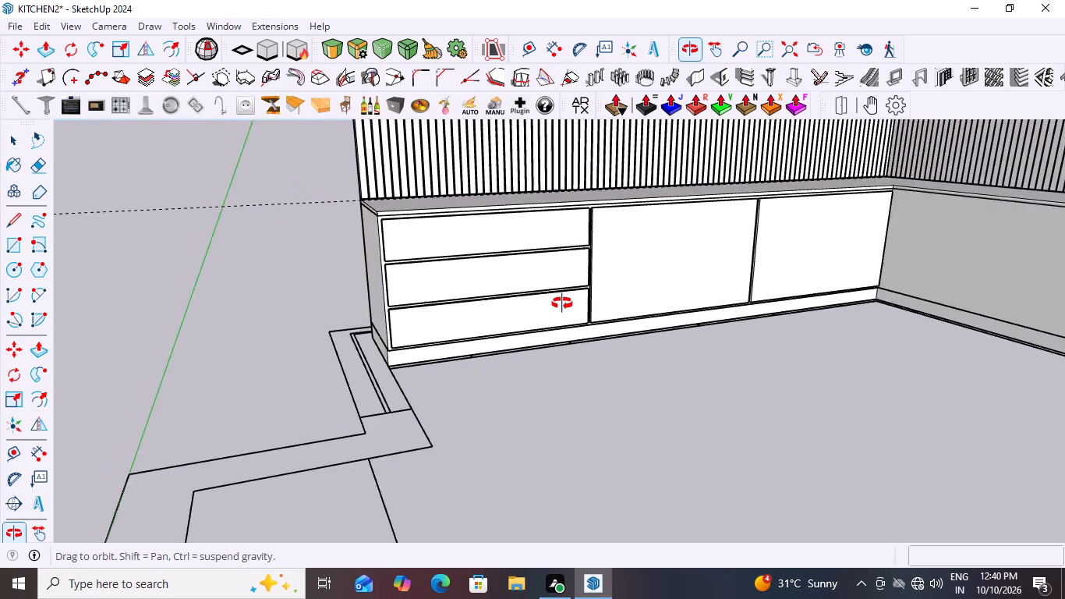
pyautogui.moveTo(562, 303); pyautogui.dragTo(536, 340, button='middle')
pyautogui.scroll(-7, 536, 340)
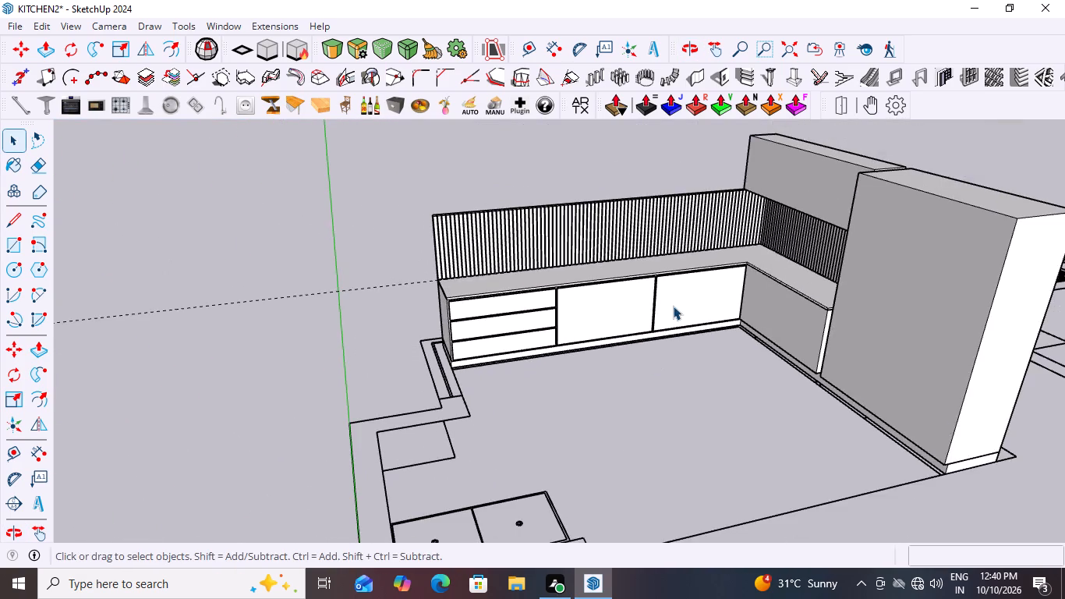
# Select the cabinet door next to the drawers and open its joint configuration.
pyautogui.scroll(4, 667, 294)
pyautogui.click(593, 310)
pyautogui.scroll(2, 593, 310)
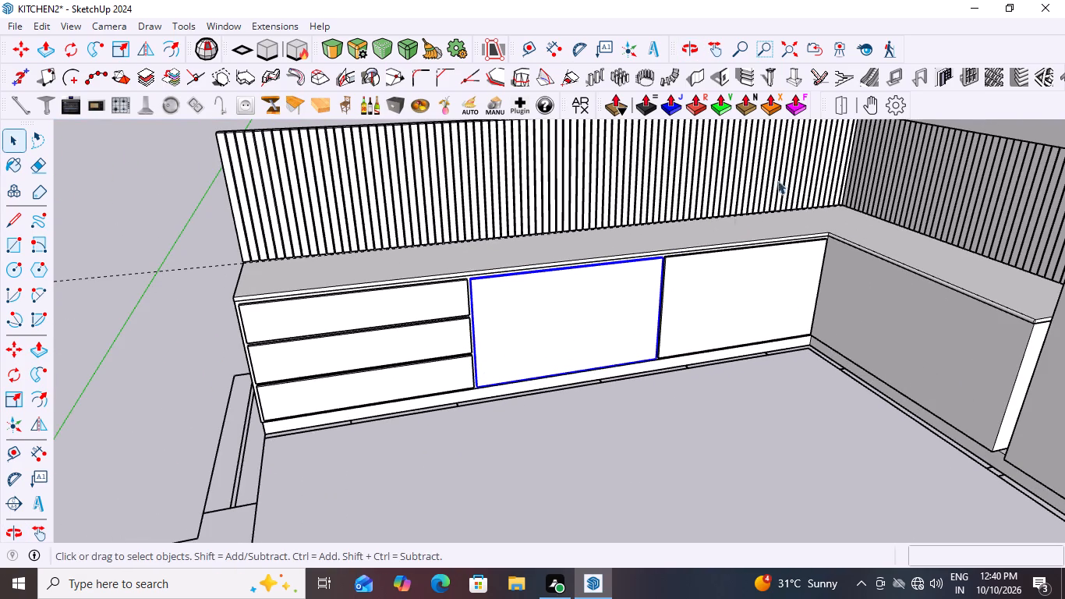
pyautogui.click(901, 102)
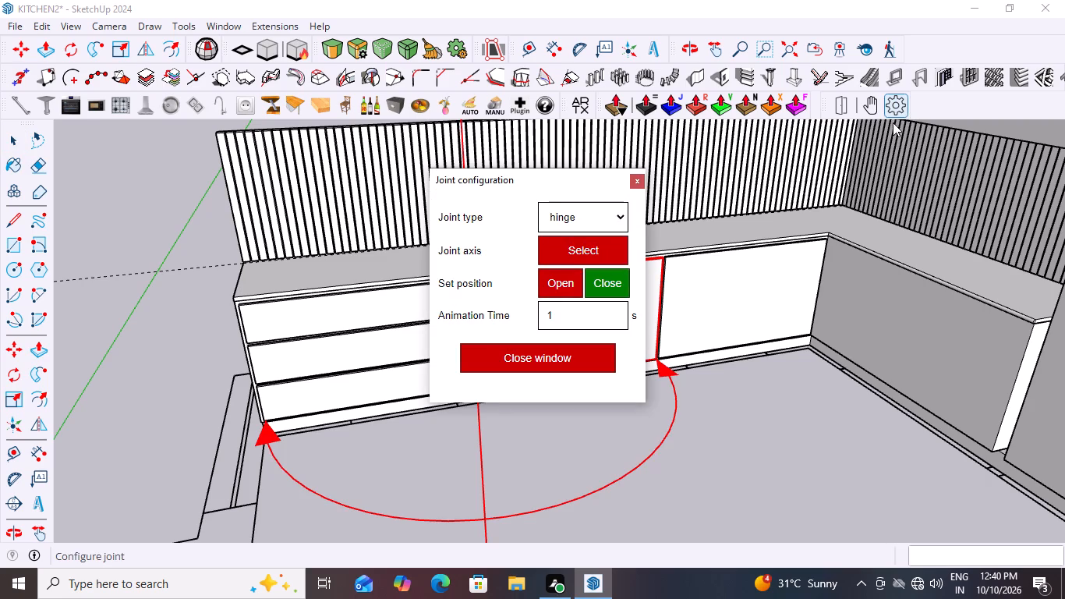
# Test the hinge of the door next to the drawers: swing it open from its lower free corner, then run its open/close animation.
pyautogui.click(872, 105)
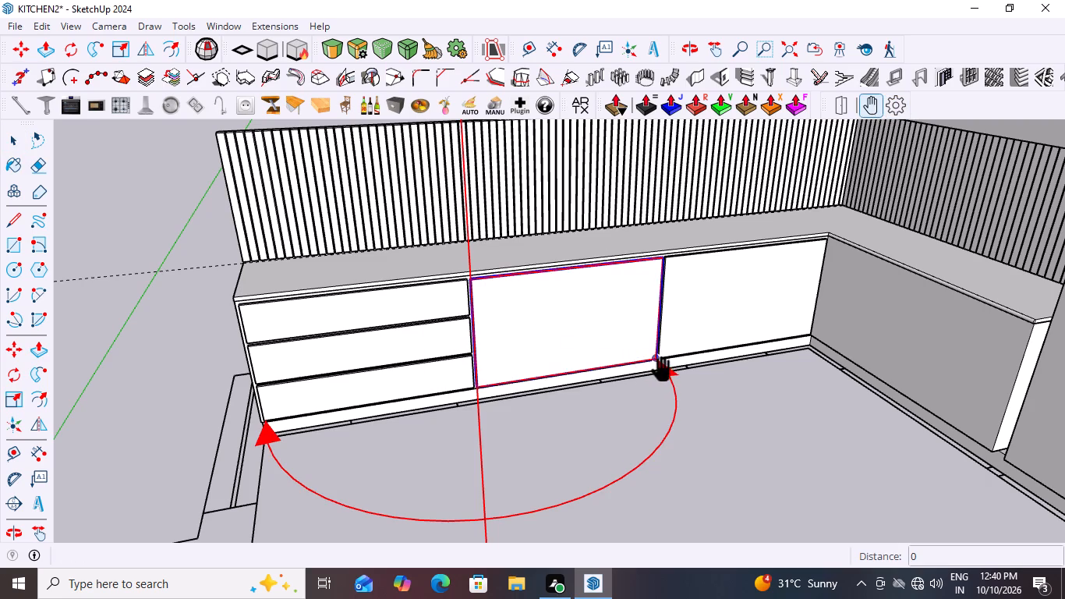
pyautogui.click(649, 356)
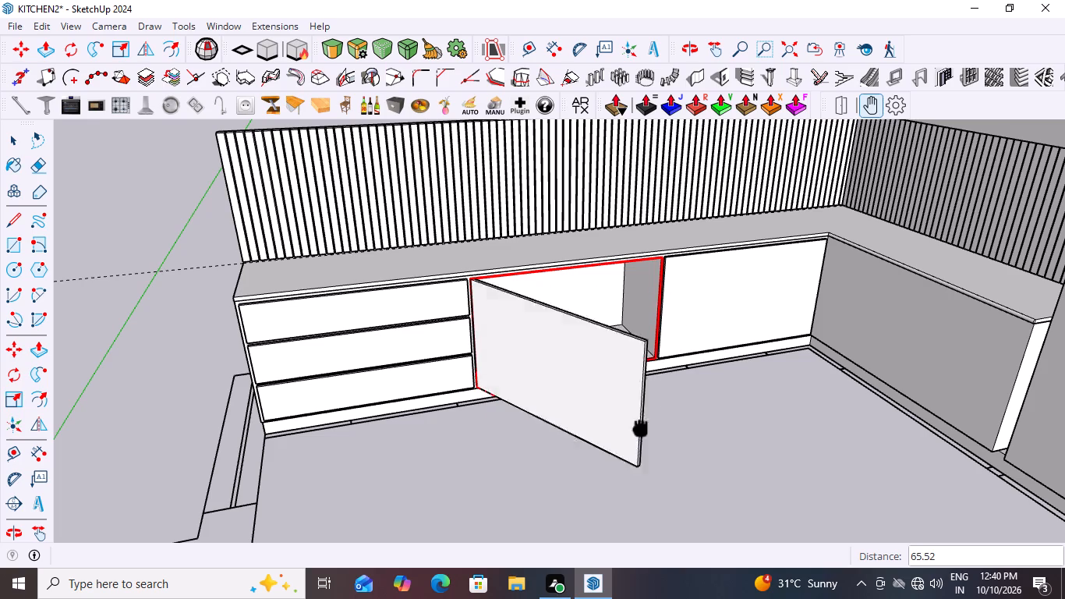
pyautogui.click(507, 414)
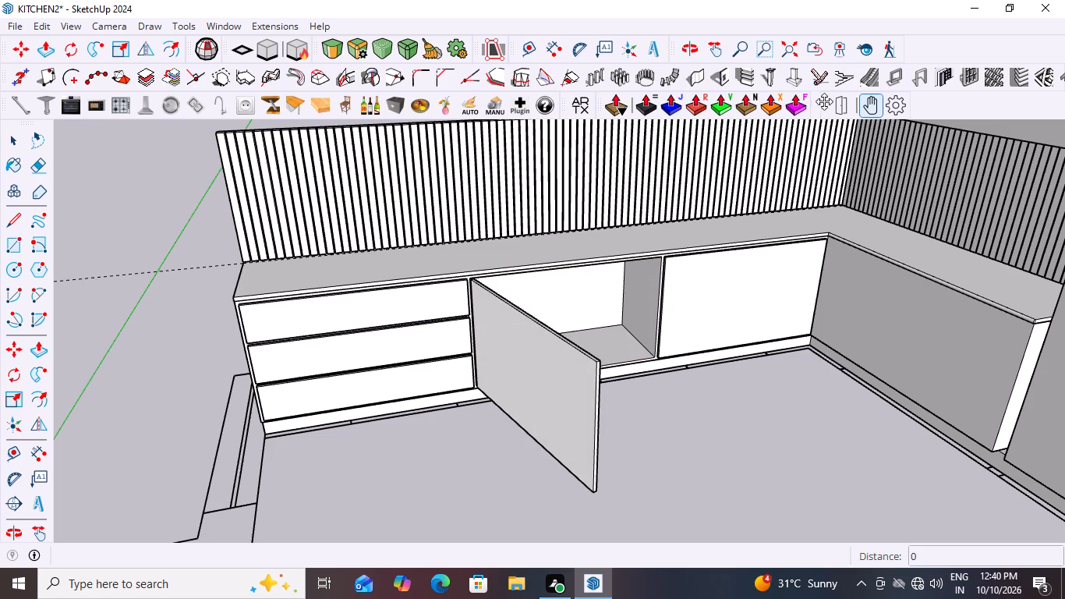
pyautogui.click(840, 108)
pyautogui.click(538, 367)
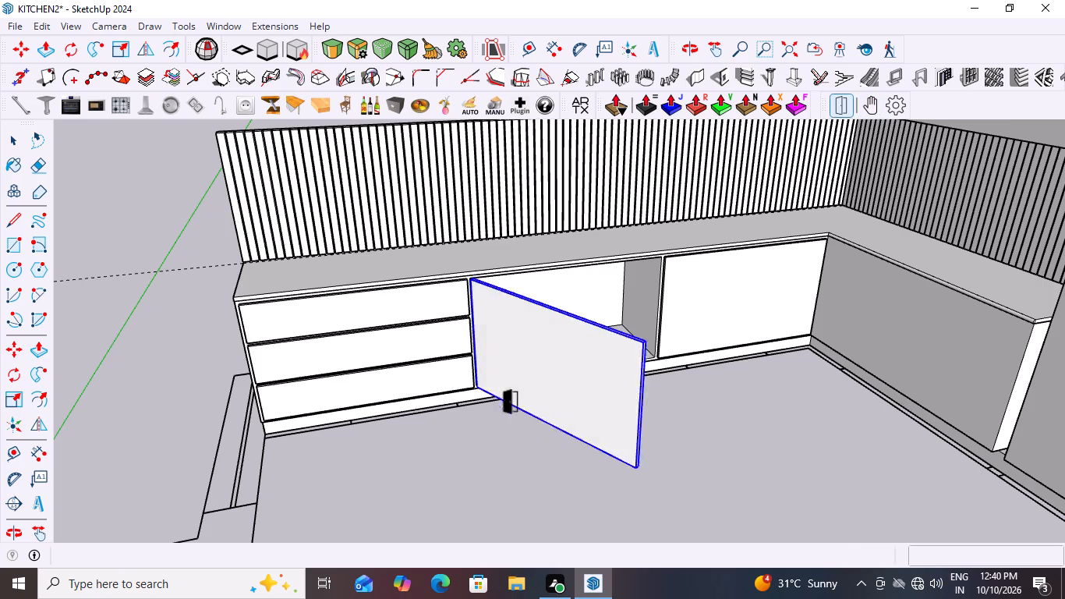
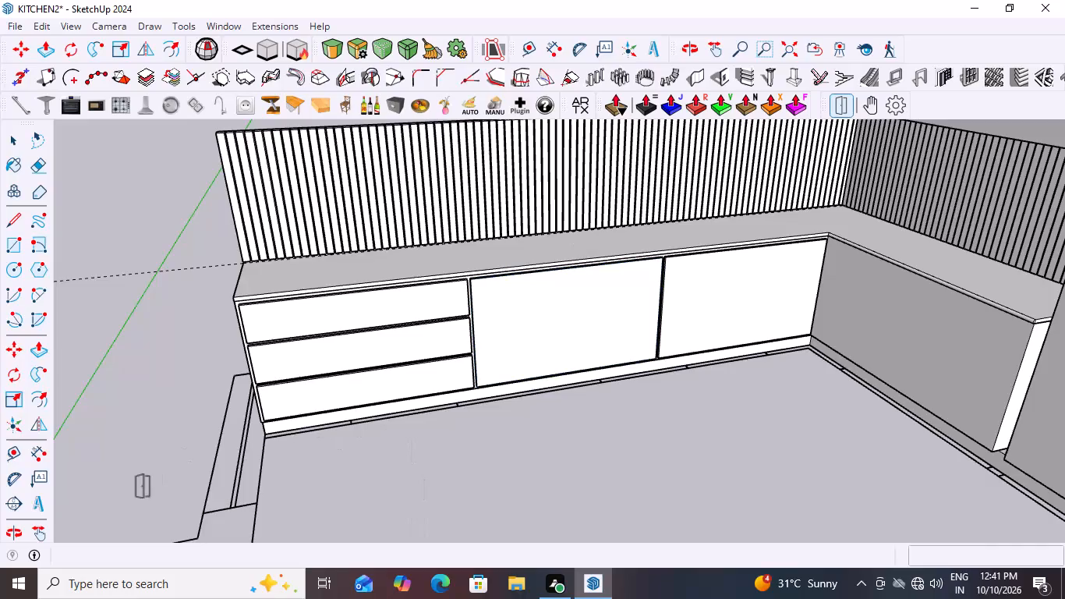
# Leave the joint animation tool and examine the closed drawers, doors and worktop of the kitchen run from several angles.
pyautogui.scroll(-10, 142, 438)
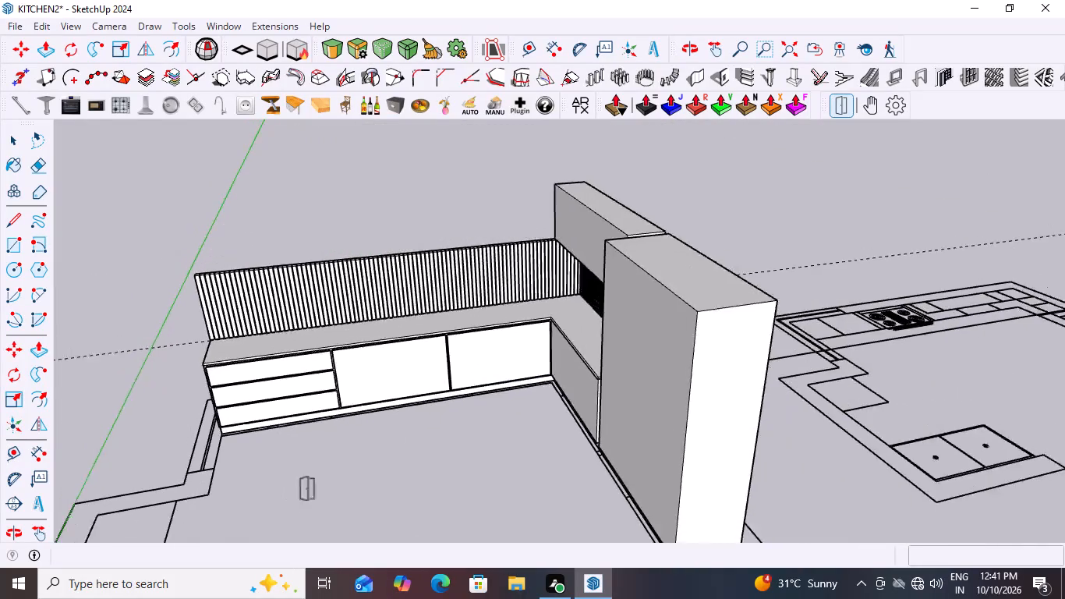
pyautogui.scroll(-6, 295, 476)
pyautogui.moveTo(406, 464); pyautogui.dragTo(373, 399, button='middle')
pyautogui.scroll(4, 345, 439)
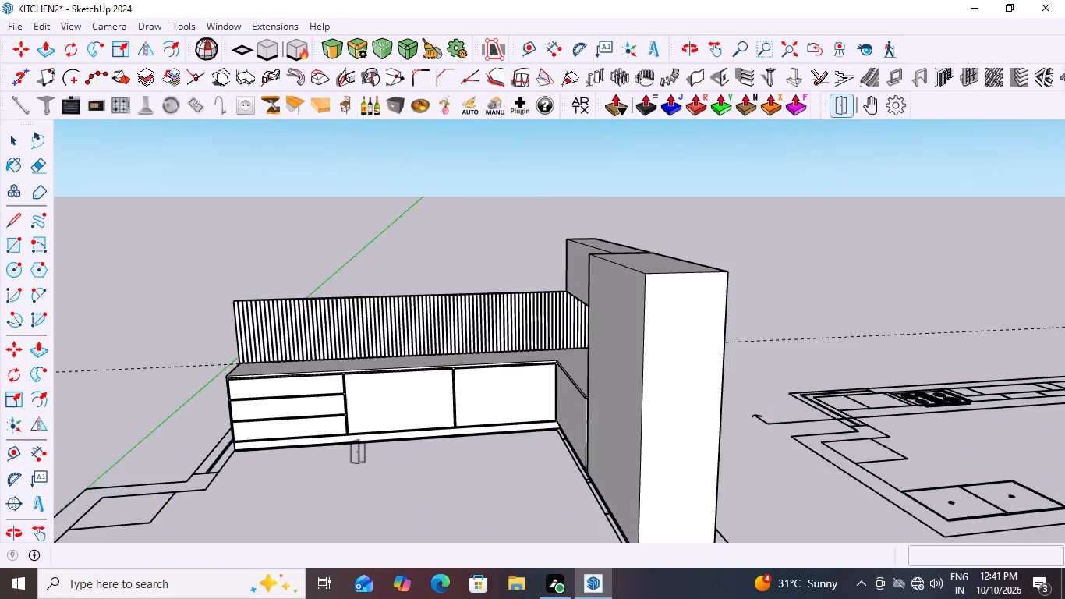
pyautogui.scroll(4, 345, 439)
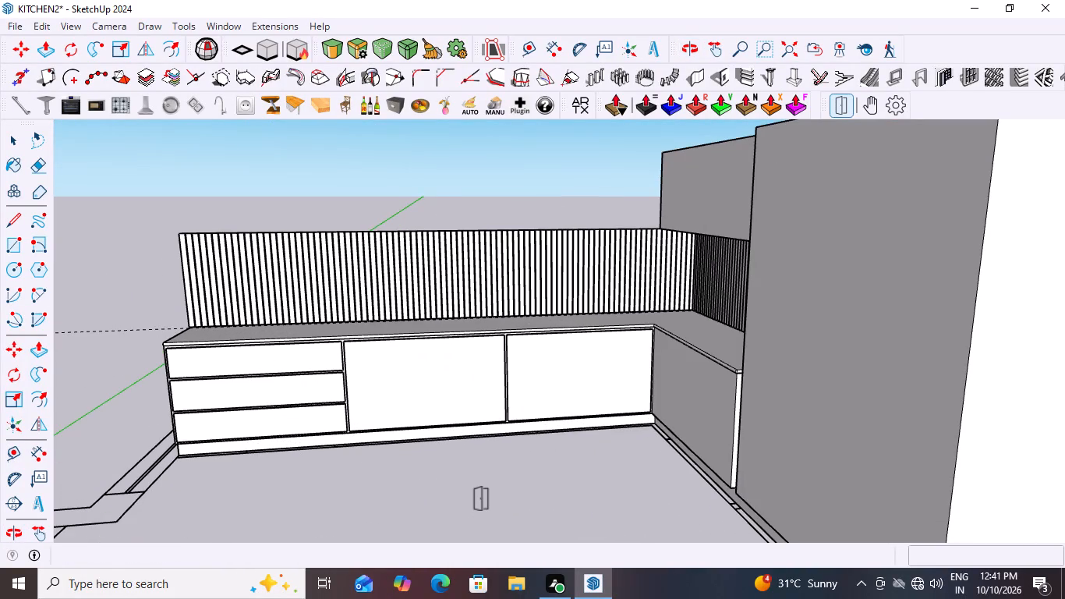
pyautogui.press('space')
pyautogui.click(515, 476)
pyautogui.moveTo(547, 417); pyautogui.dragTo(632, 538, button='middle')
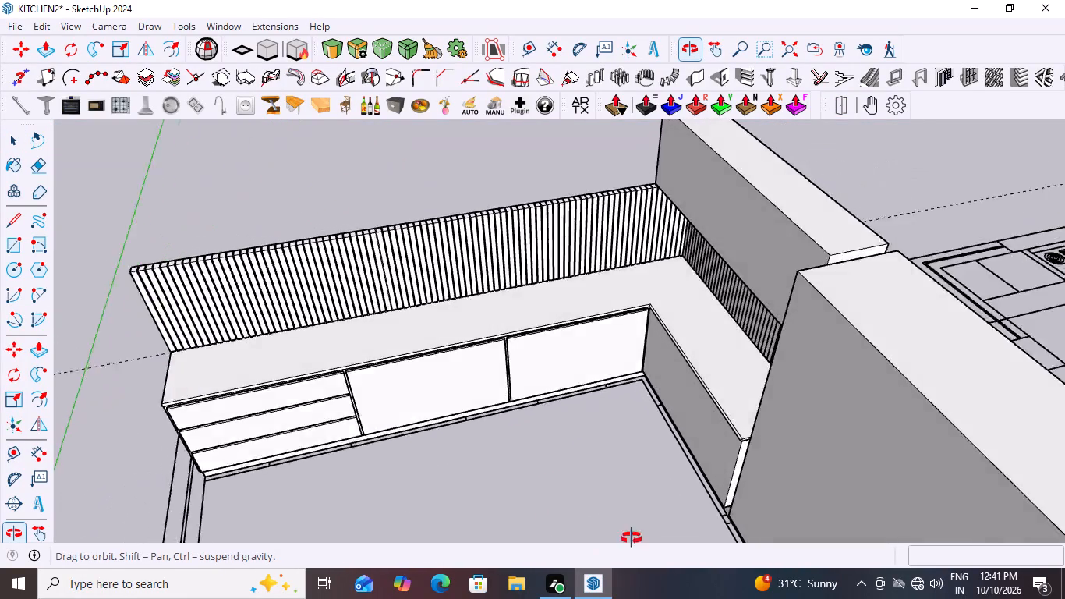
pyautogui.moveTo(632, 538); pyautogui.dragTo(527, 438, button='middle')
pyautogui.scroll(-1, 637, 507)
pyautogui.scroll(-6, 644, 394)
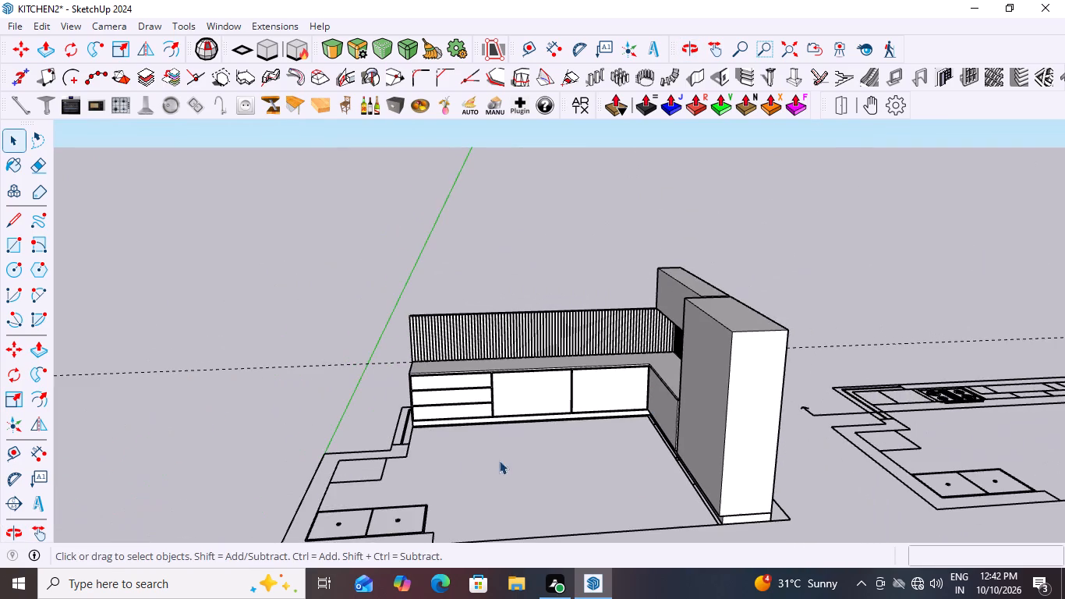
pyautogui.scroll(5, 536, 426)
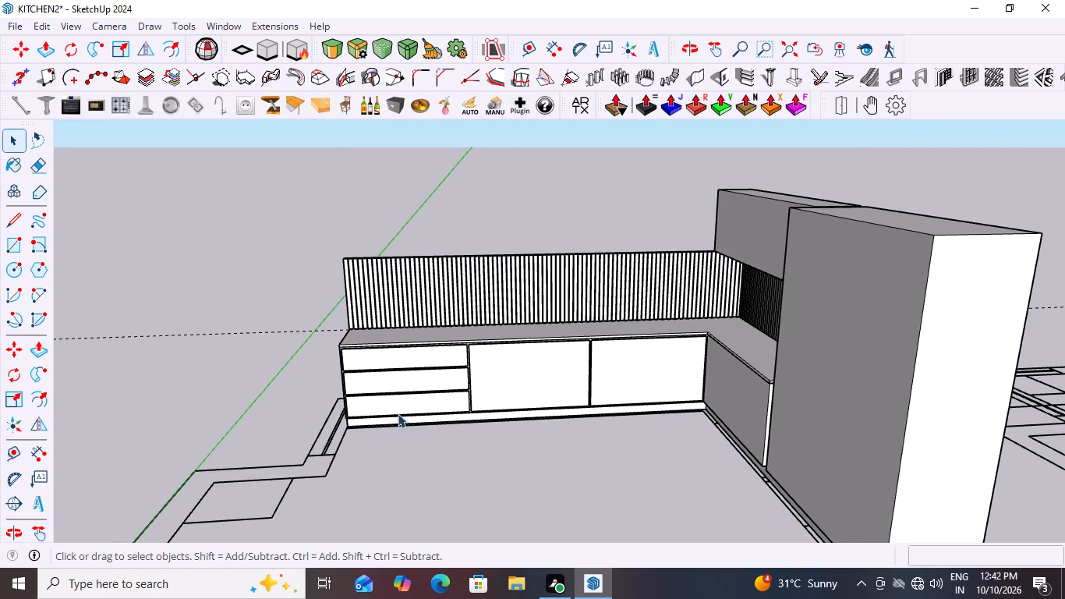
pyautogui.scroll(3, 580, 399)
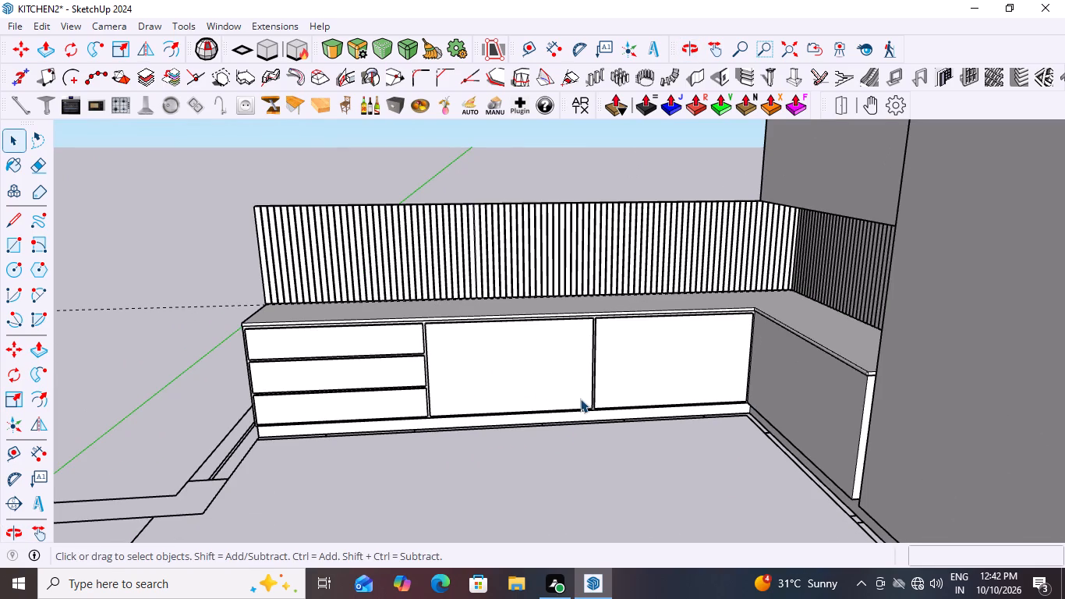
pyautogui.scroll(-2, 580, 399)
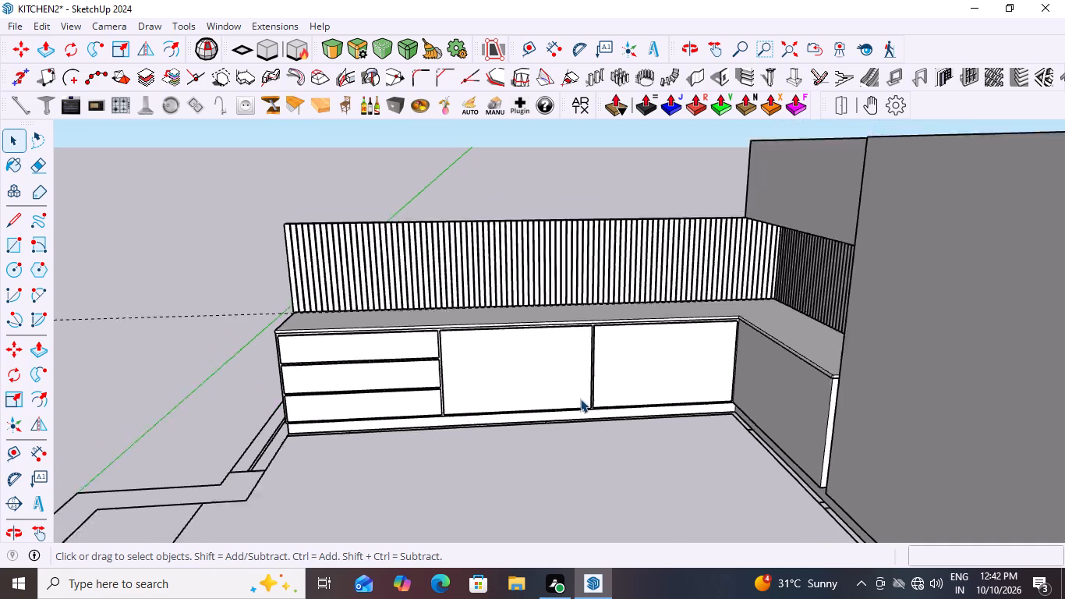
pyautogui.scroll(-5, 580, 399)
pyautogui.moveTo(515, 426); pyautogui.dragTo(550, 427, button='middle')
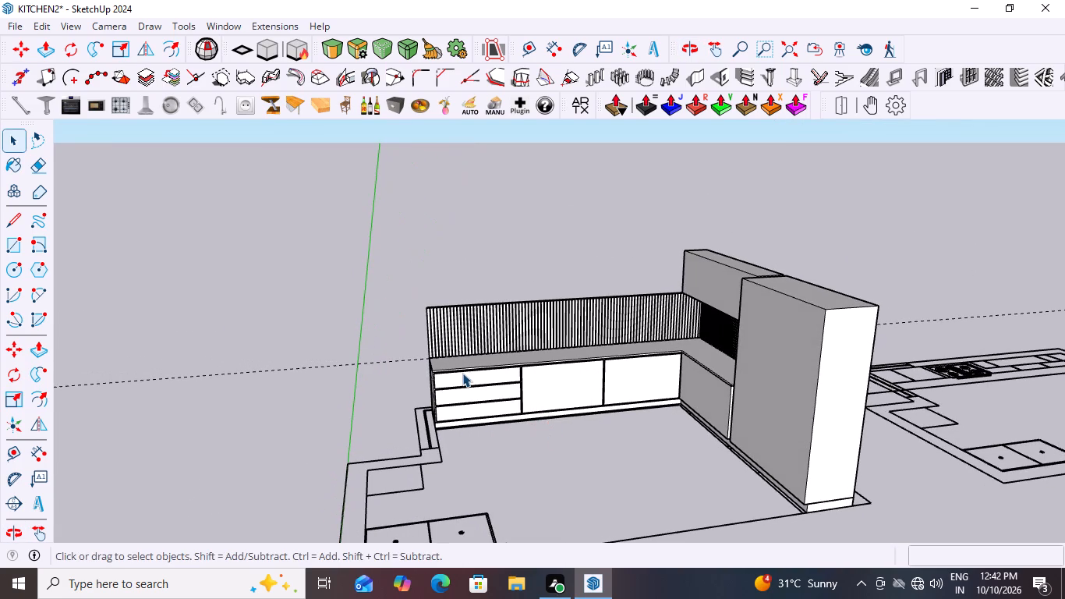
pyautogui.scroll(10, 462, 373)
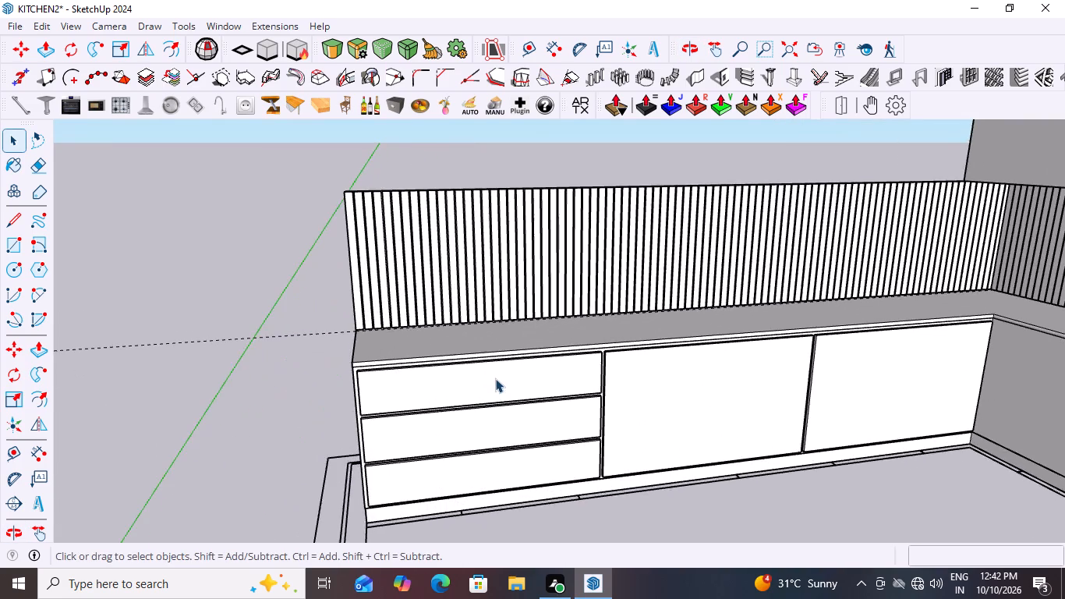
pyautogui.scroll(-8, 495, 378)
pyautogui.moveTo(525, 395); pyautogui.dragTo(541, 501, button='middle')
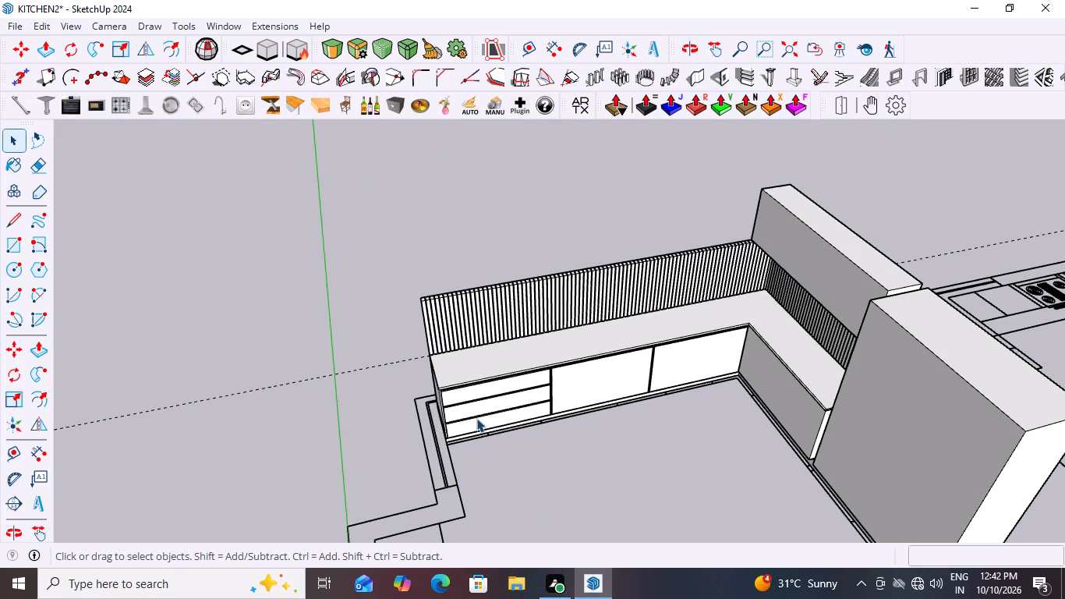
pyautogui.scroll(3, 476, 418)
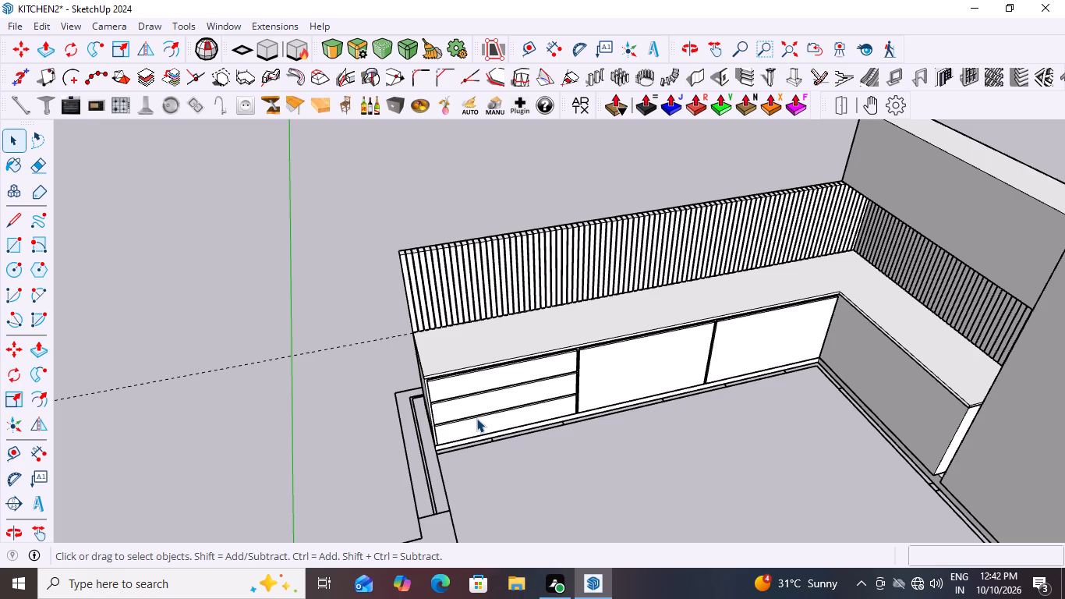
pyautogui.scroll(-5, 620, 420)
pyautogui.moveTo(504, 450); pyautogui.dragTo(495, 374, button='middle')
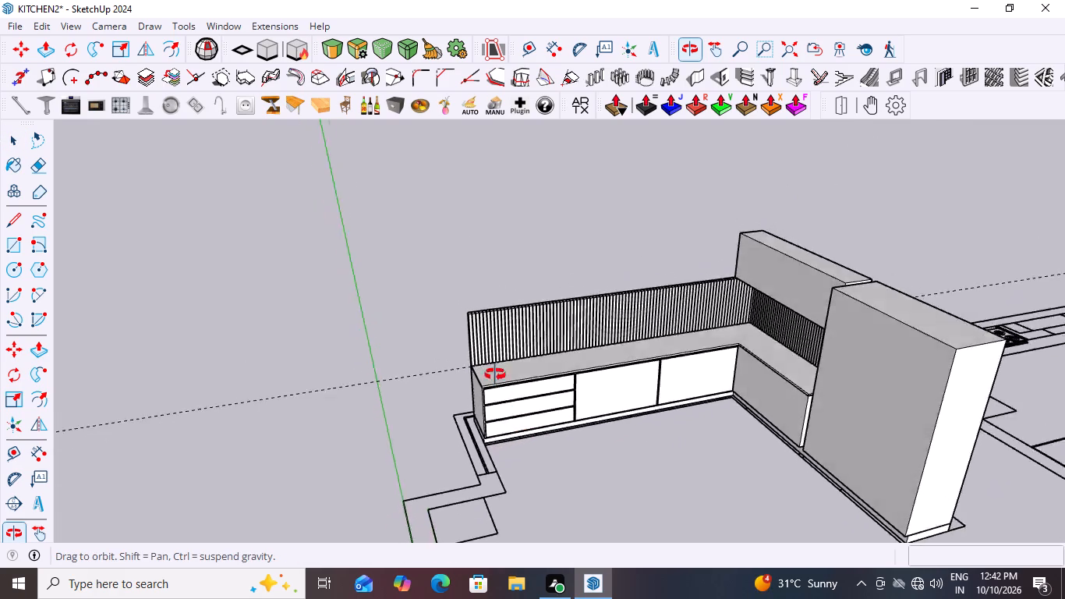
pyautogui.moveTo(495, 374); pyautogui.dragTo(489, 317, button='middle')
# Insert a bar handle component and place it on the lowest drawer front, near the middle of its upper edge.
pyautogui.scroll(4, 561, 387)
pyautogui.scroll(3, 501, 411)
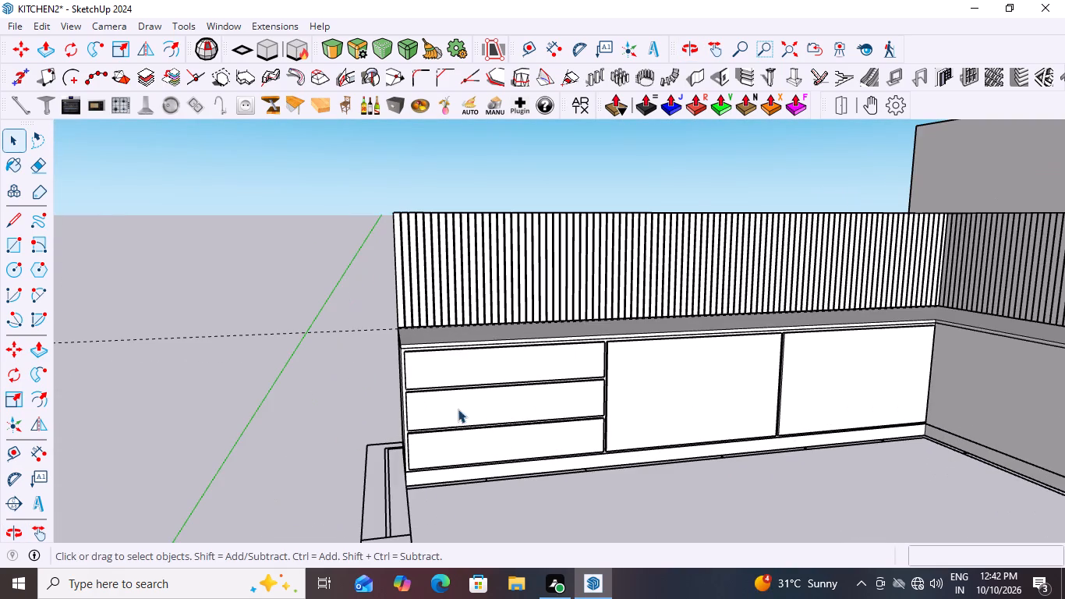
pyautogui.click(20, 108)
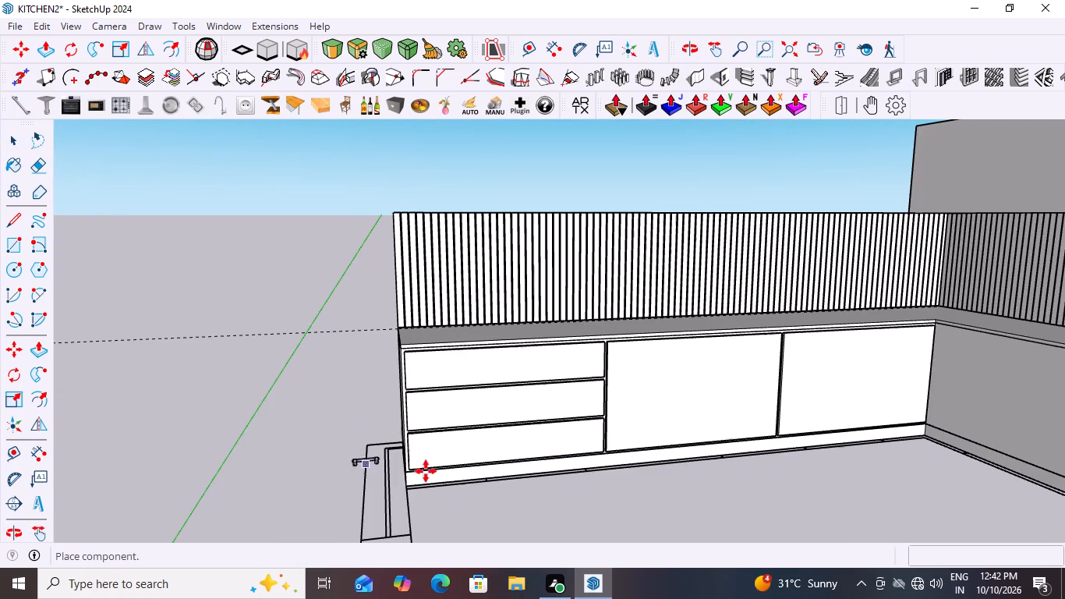
pyautogui.scroll(3, 495, 441)
pyautogui.moveTo(497, 442); pyautogui.dragTo(522, 494, button='middle')
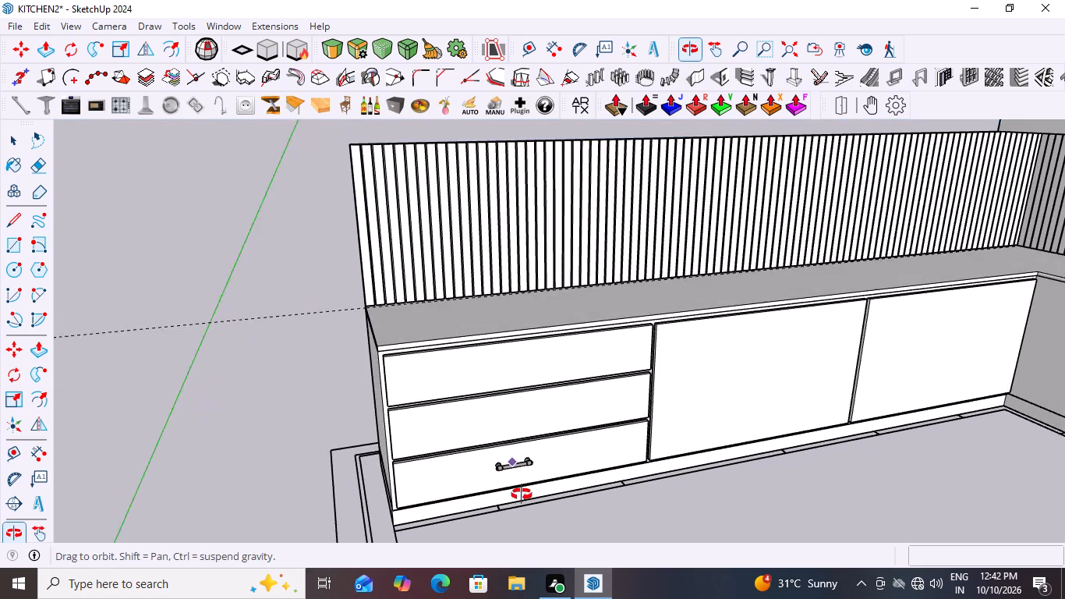
pyautogui.moveTo(522, 494); pyautogui.dragTo(524, 503, button='middle')
pyautogui.scroll(7, 520, 470)
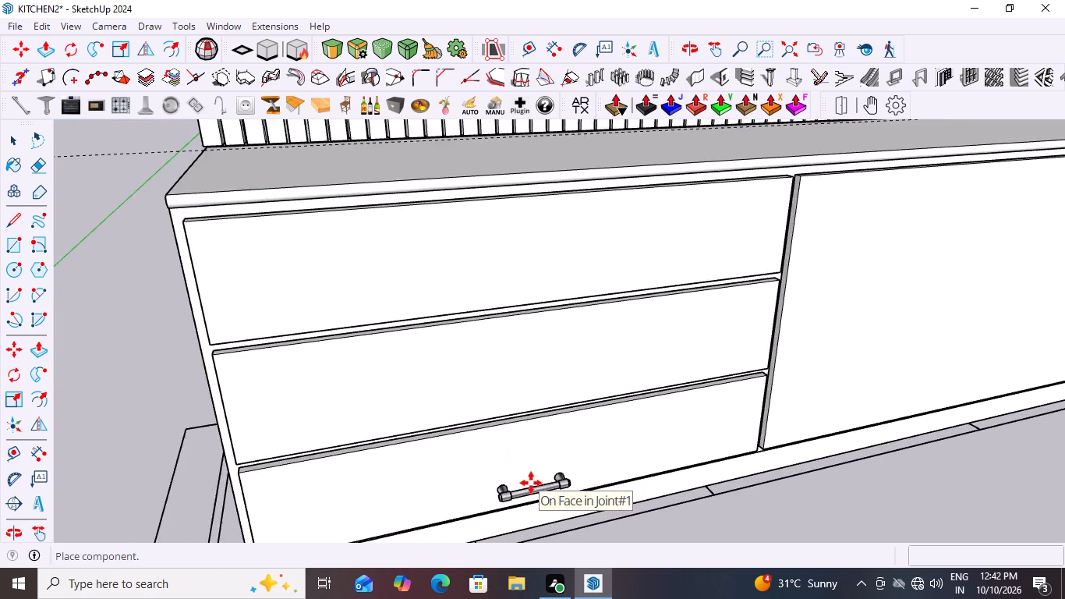
pyautogui.scroll(1, 531, 483)
pyautogui.scroll(-8, 515, 470)
pyautogui.moveTo(510, 455); pyautogui.dragTo(463, 381, button='middle')
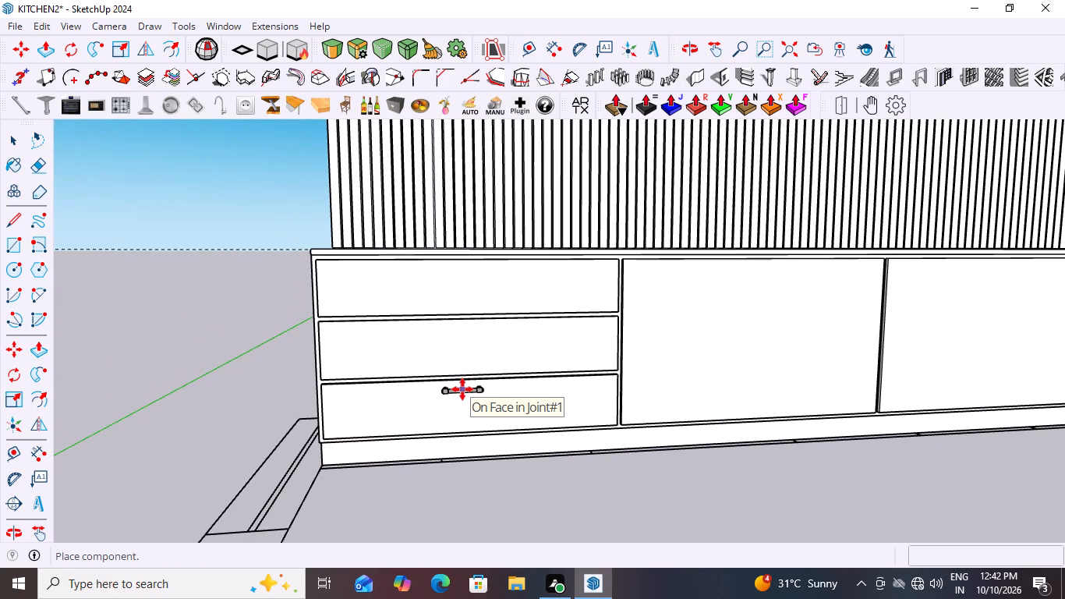
pyautogui.click(462, 389)
# Move the handle about 16 mm along the red axis, towards the middle of the lowest drawer front, and deselect it.
pyautogui.moveTo(480, 405); pyautogui.dragTo(476, 455, button='middle')
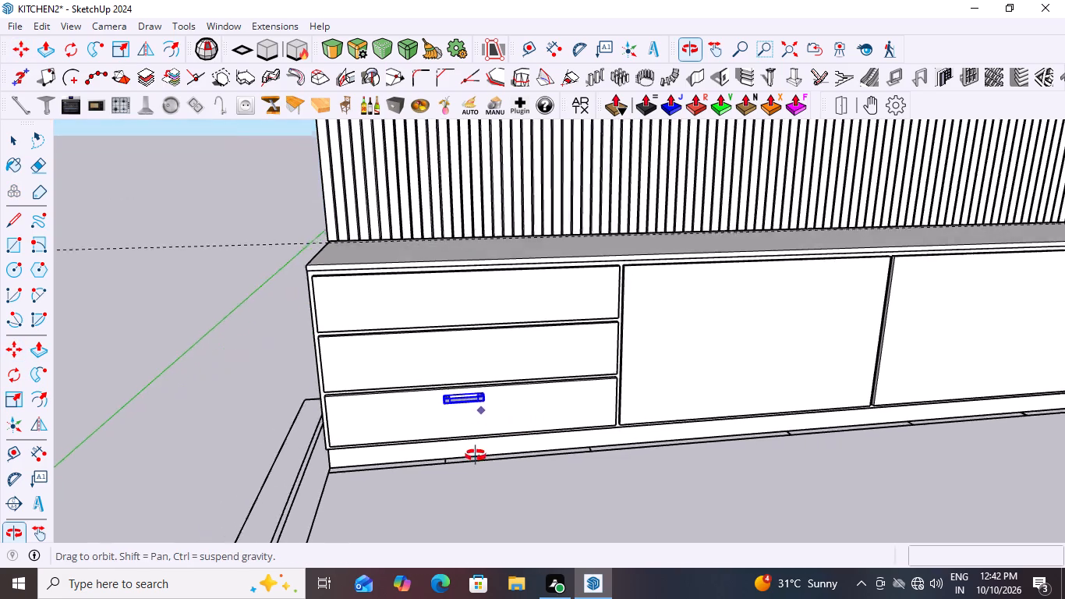
pyautogui.moveTo(476, 455); pyautogui.dragTo(462, 495, button='middle')
pyautogui.scroll(10, 470, 422)
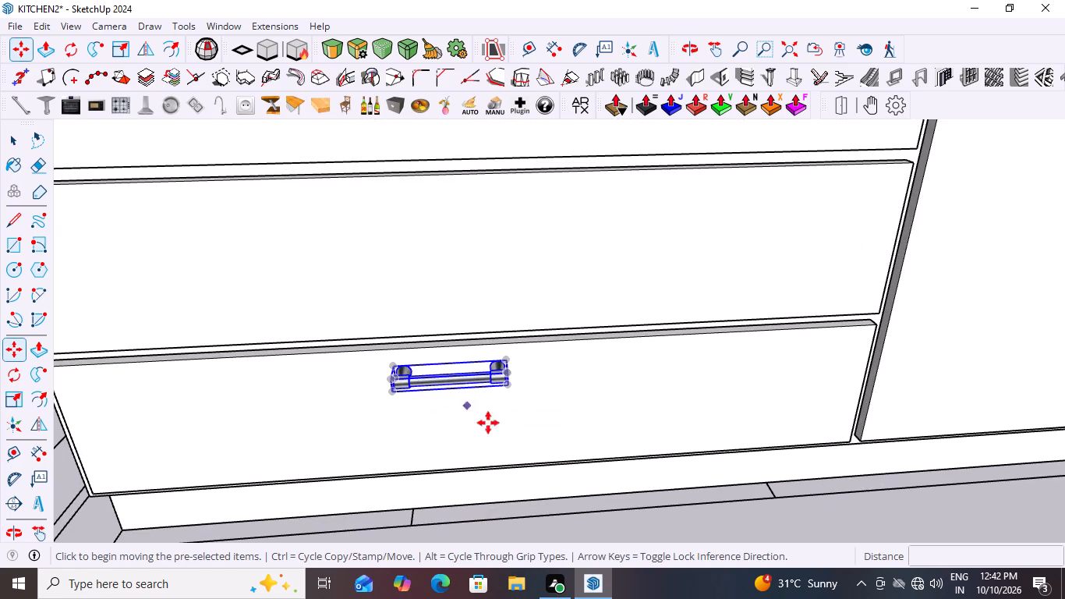
pyautogui.scroll(-6, 549, 417)
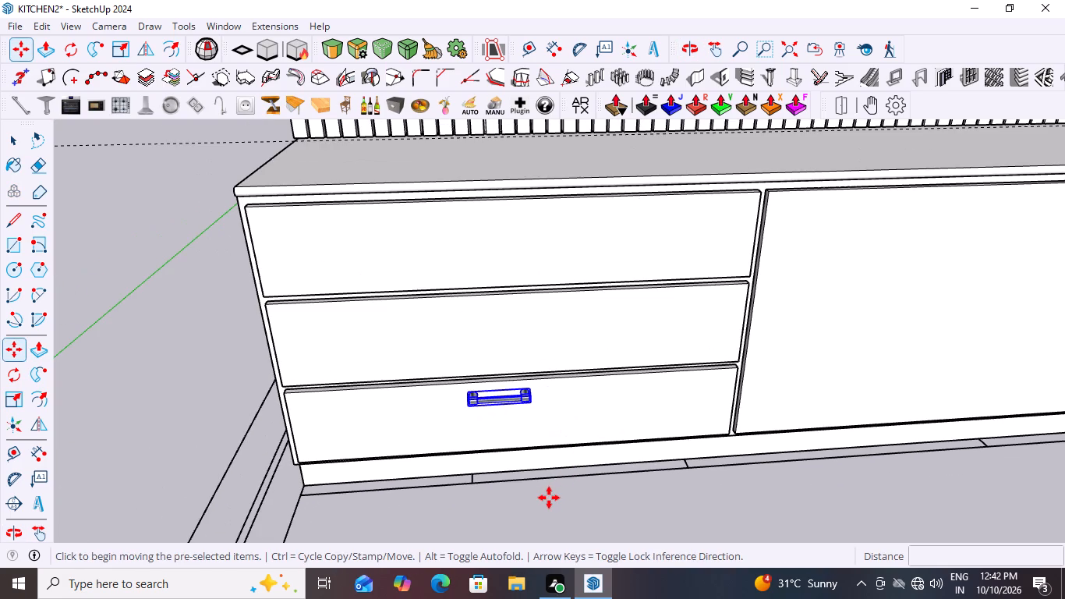
pyautogui.press('m')
pyautogui.scroll(4, 488, 413)
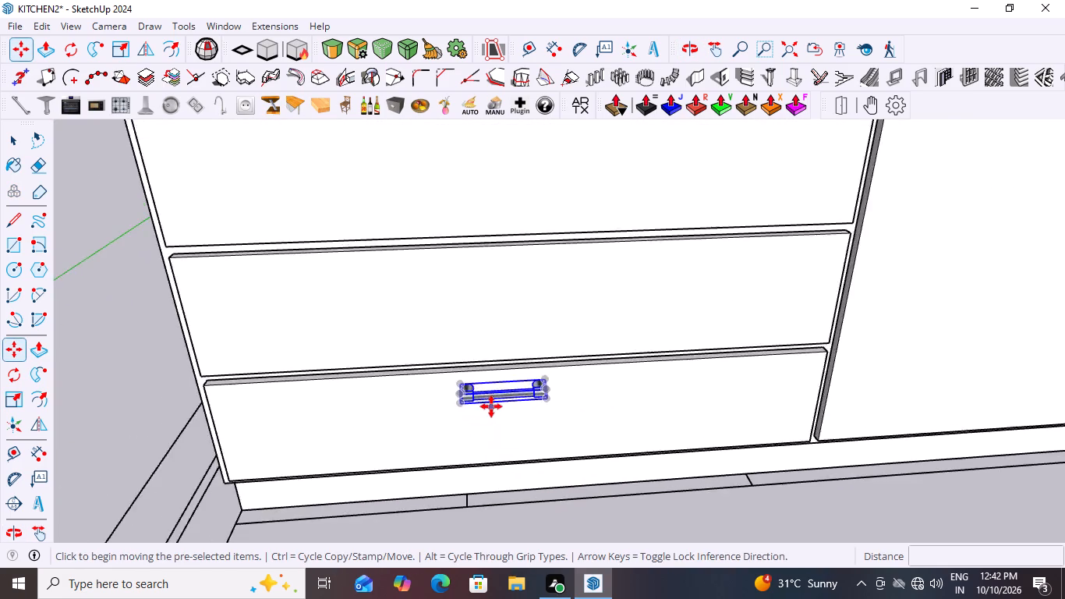
pyautogui.scroll(8, 491, 406)
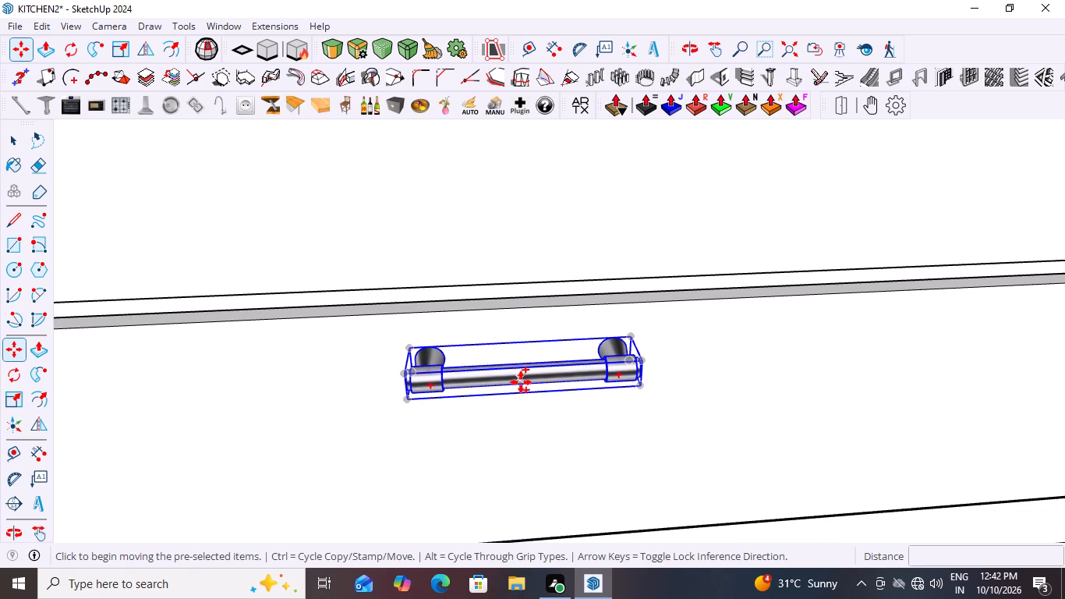
pyautogui.scroll(8, 521, 379)
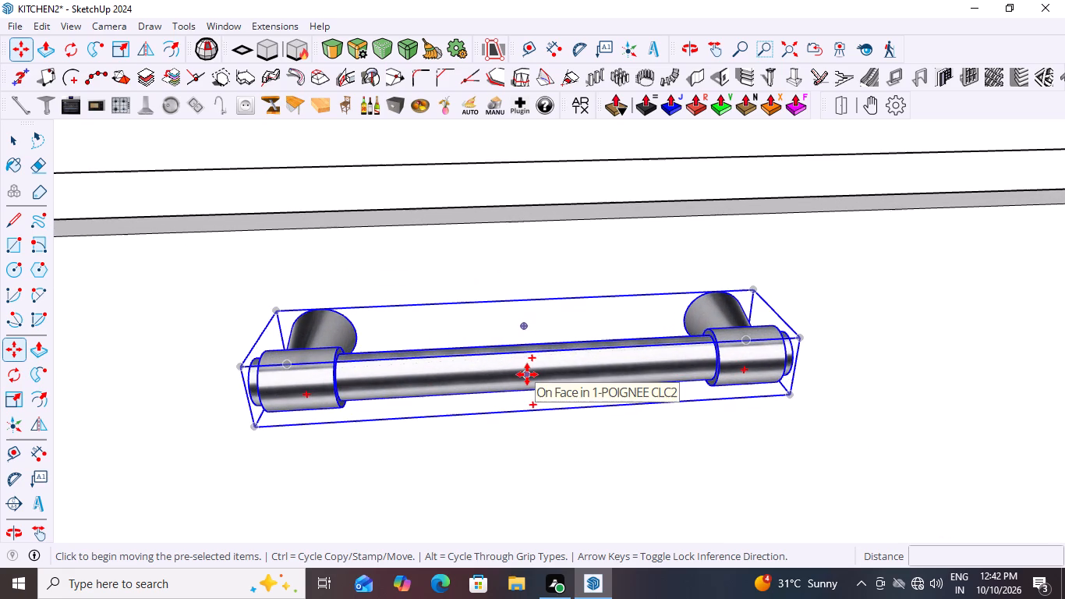
pyautogui.click(527, 374)
pyautogui.scroll(-9, 541, 387)
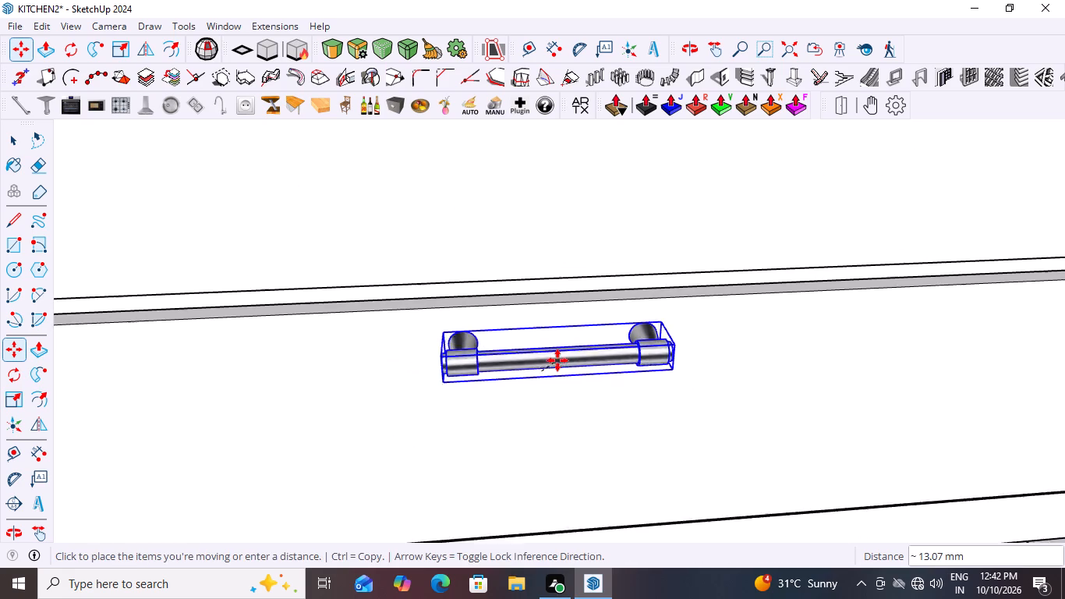
pyautogui.scroll(-13, 557, 360)
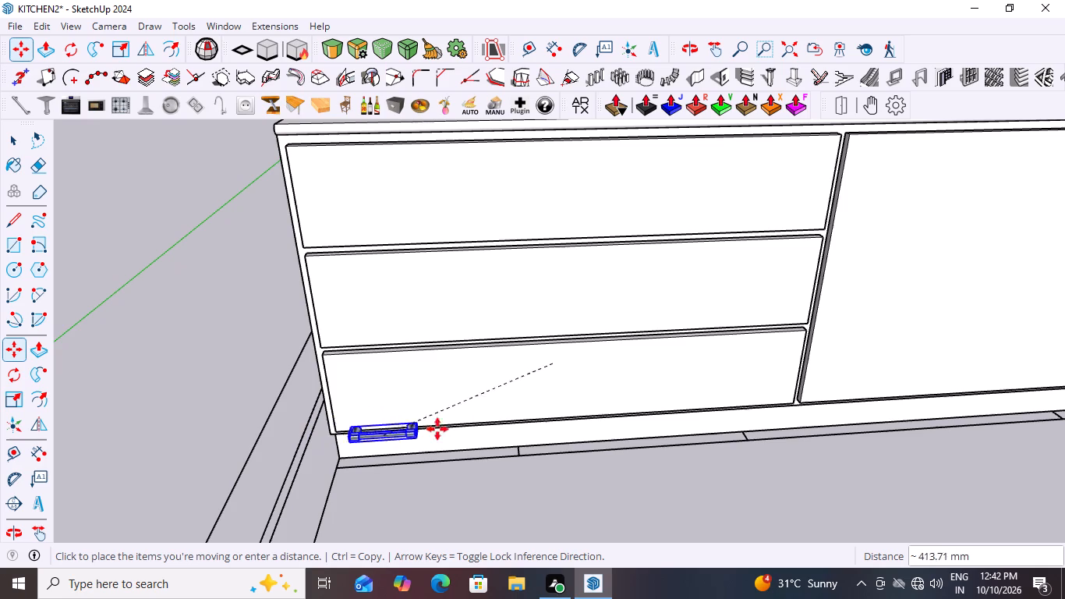
pyautogui.moveTo(554, 374); pyautogui.dragTo(556, 359, button='middle')
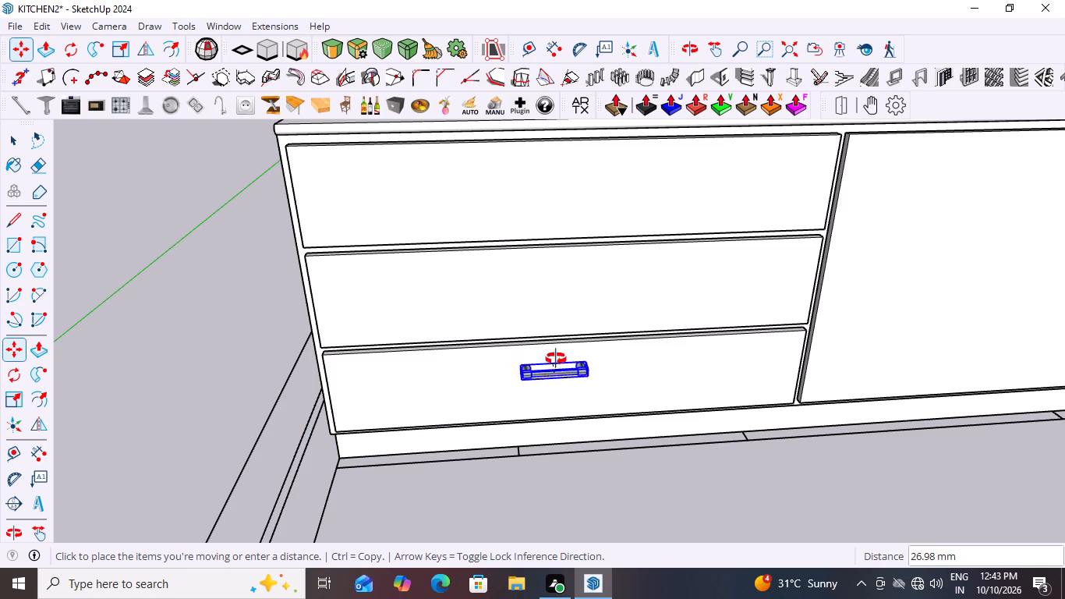
pyautogui.moveTo(556, 359); pyautogui.dragTo(516, 278, button='middle')
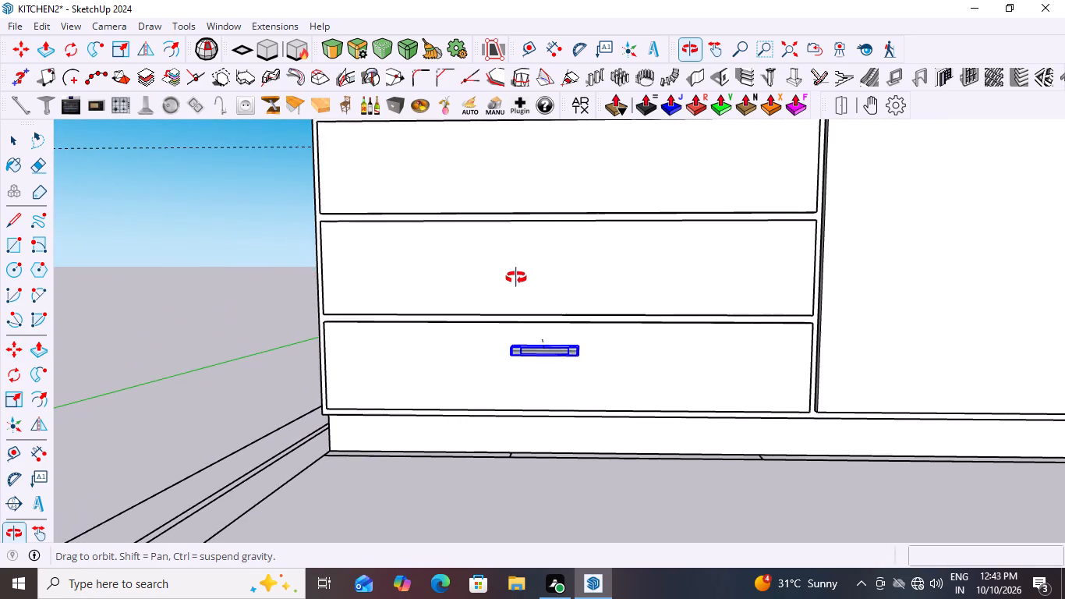
pyautogui.moveTo(516, 278); pyautogui.dragTo(517, 278, button='middle')
pyautogui.scroll(3, 552, 343)
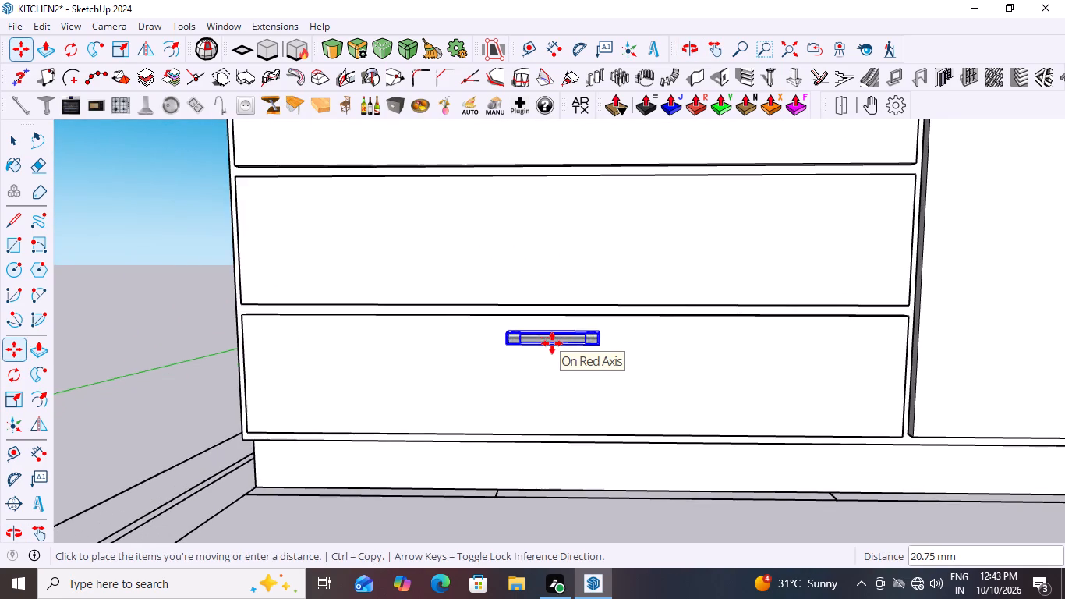
pyautogui.scroll(2, 552, 343)
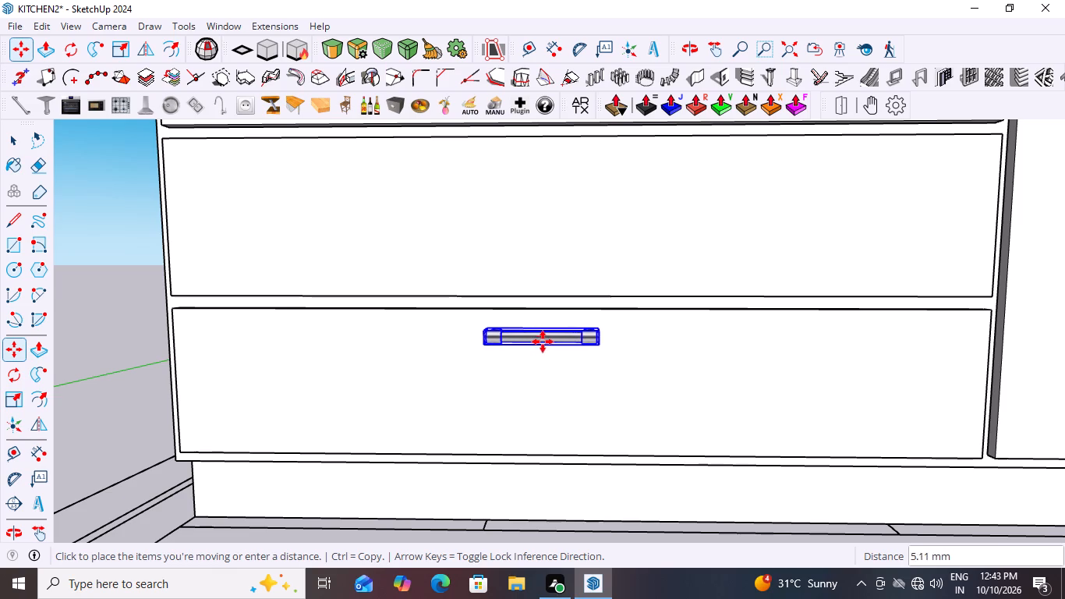
pyautogui.scroll(-2, 559, 340)
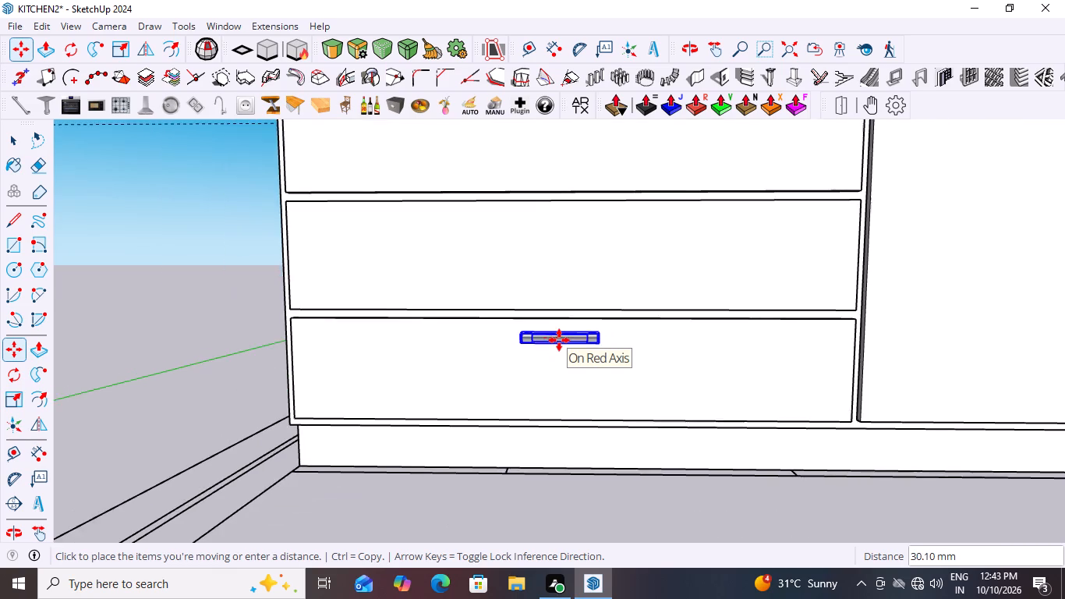
pyautogui.scroll(-6, 559, 340)
pyautogui.scroll(3, 559, 340)
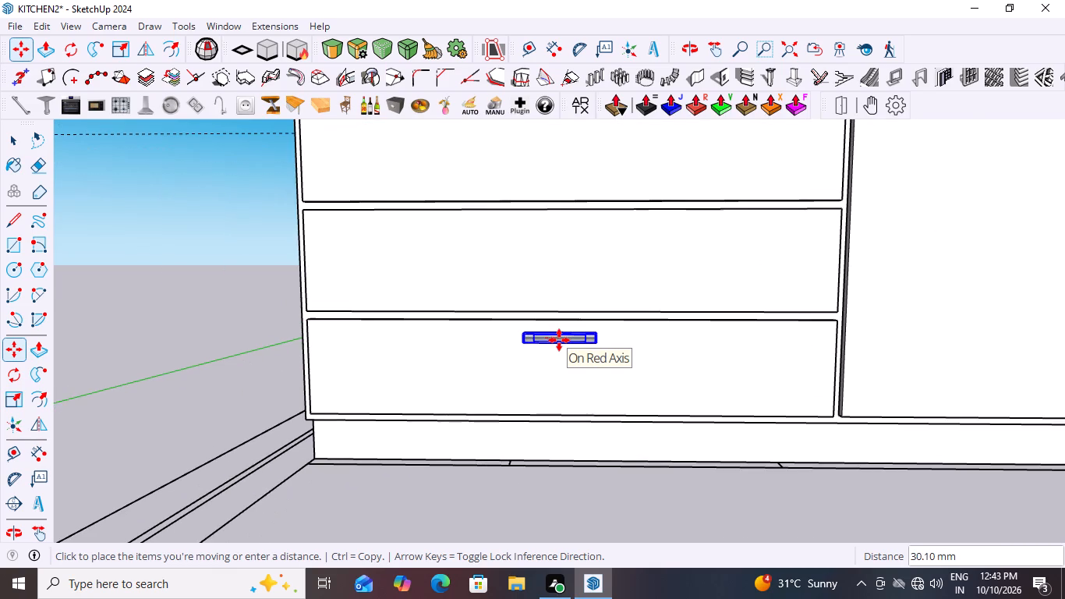
pyautogui.scroll(-7, 559, 340)
pyautogui.scroll(4, 559, 340)
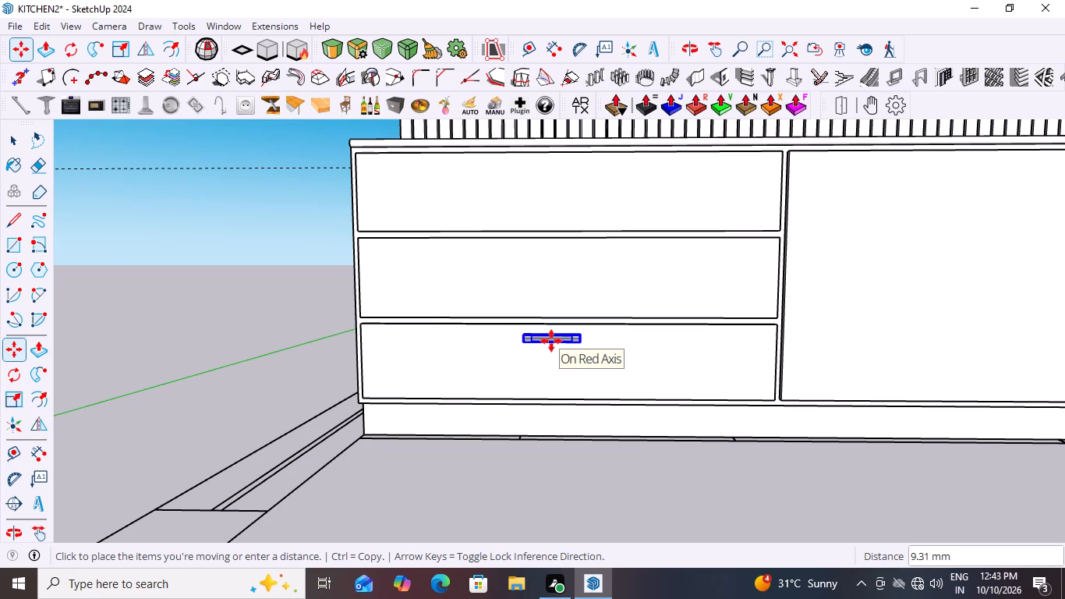
pyautogui.click(554, 342)
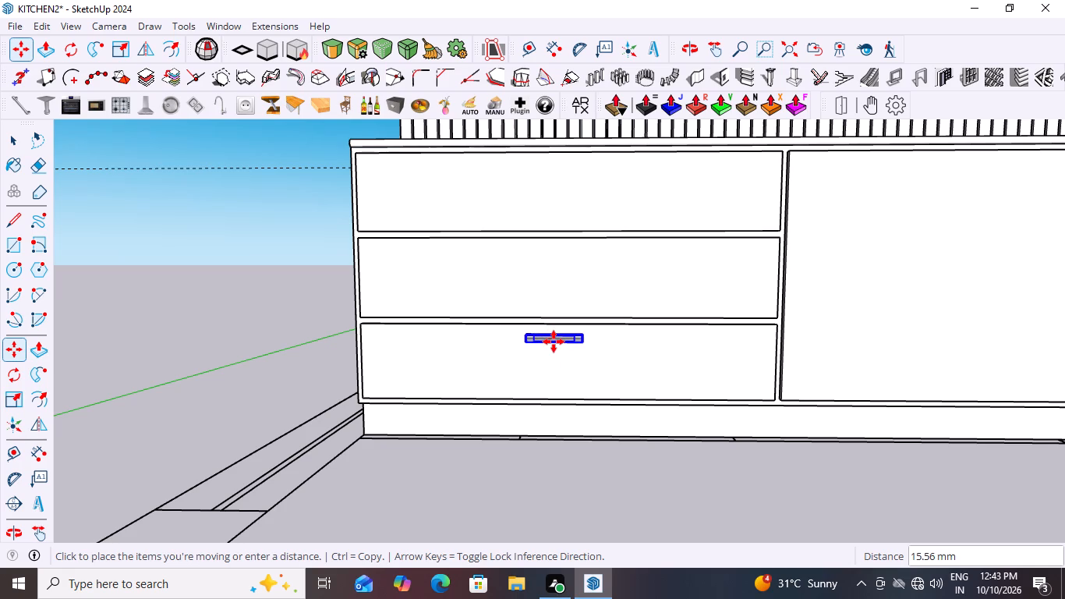
pyautogui.press('space')
pyautogui.click(548, 466)
pyautogui.moveTo(594, 402); pyautogui.dragTo(620, 448, button='middle')
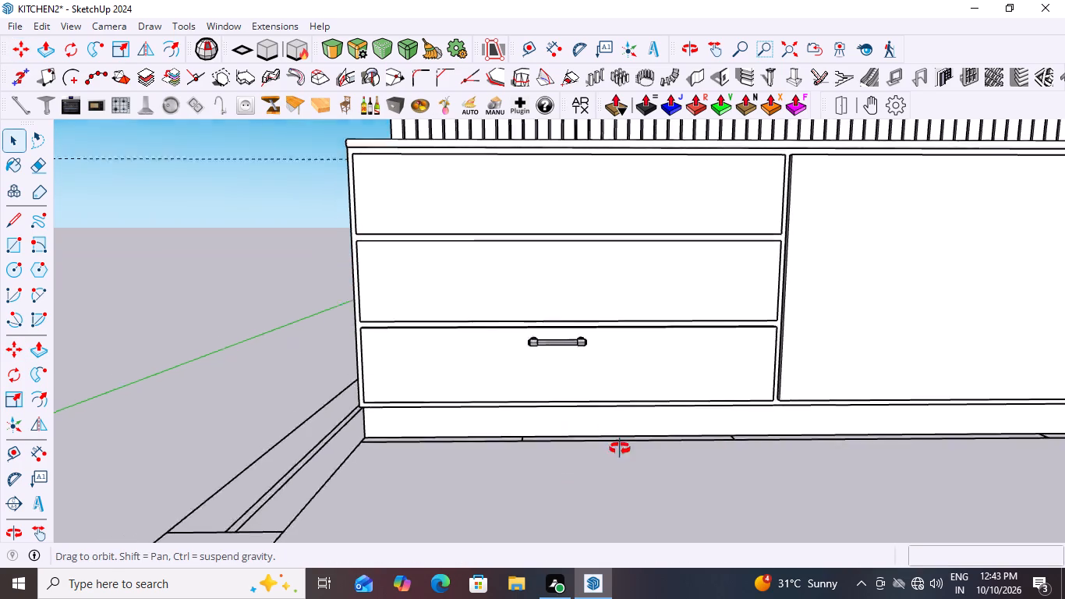
# Copy the bar handle straight up by about 233 mm from the lowest drawer front onto the middle drawer front.
pyautogui.moveTo(620, 448); pyautogui.dragTo(618, 489, button='middle')
pyautogui.scroll(6, 564, 377)
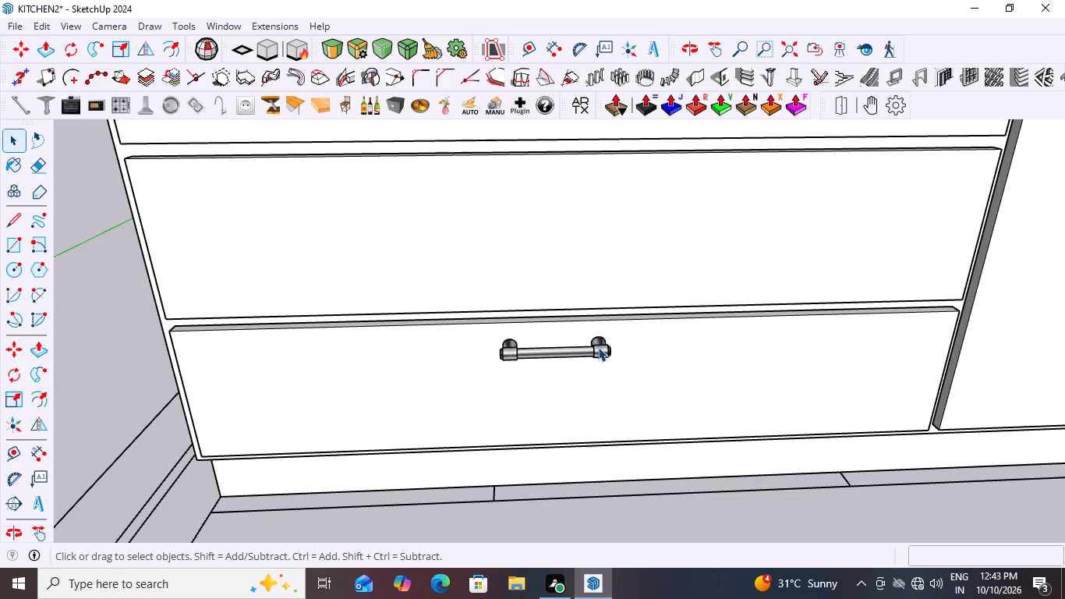
pyautogui.click(598, 347)
pyautogui.press('m')
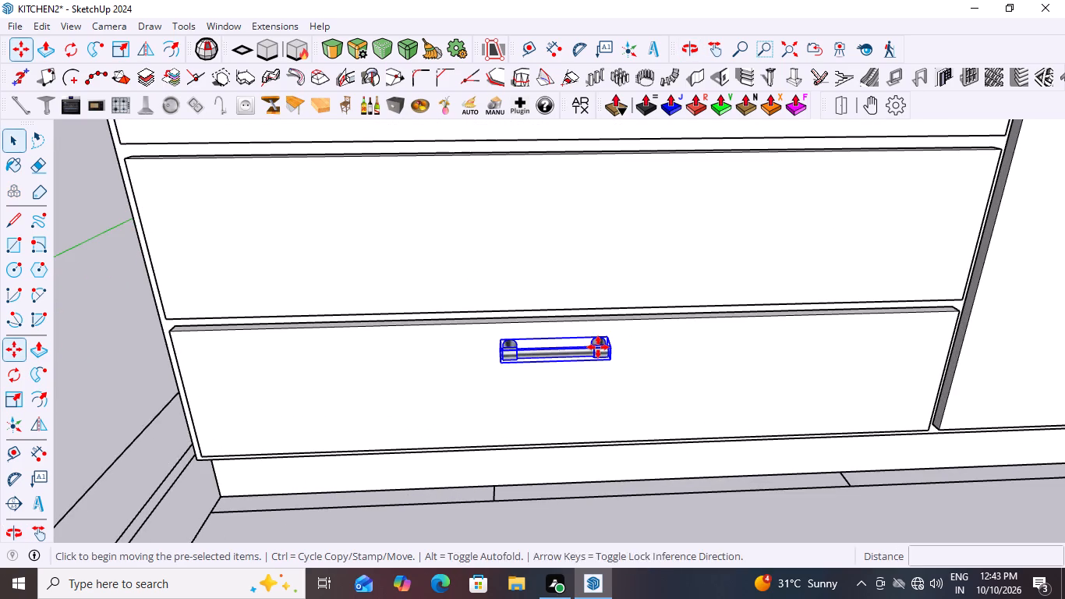
pyautogui.click(551, 356)
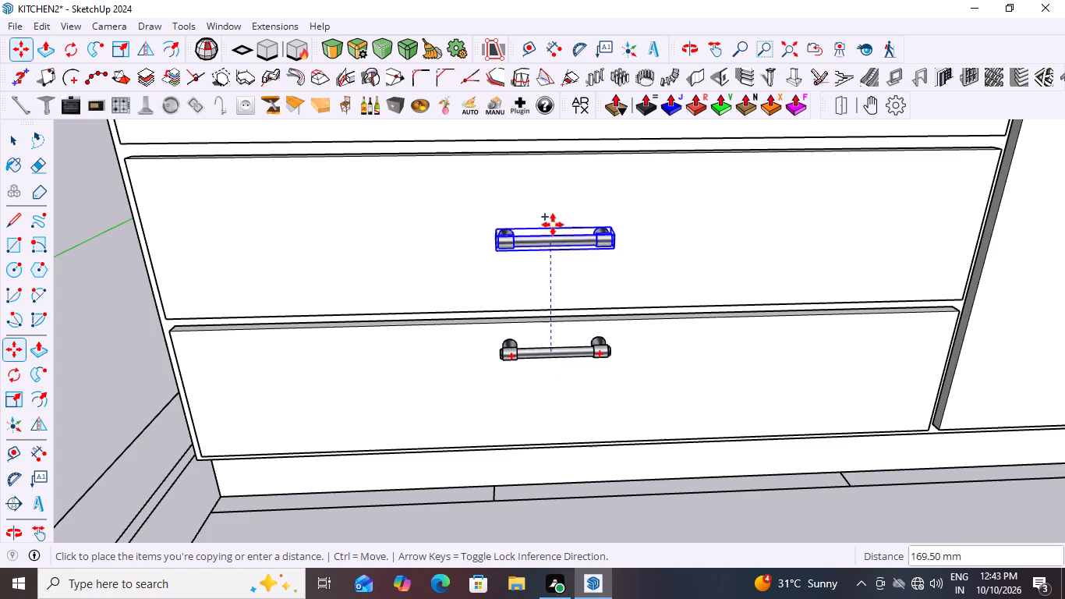
pyautogui.scroll(-5, 554, 194)
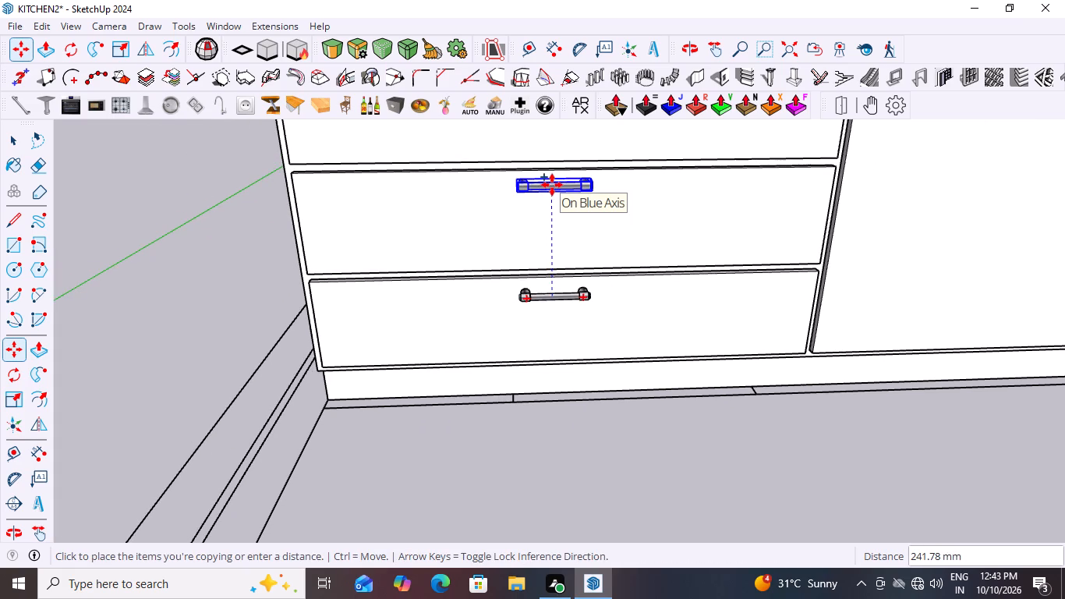
pyautogui.moveTo(550, 198); pyautogui.dragTo(552, 130, button='middle')
pyautogui.scroll(-7, 550, 191)
pyautogui.scroll(7, 557, 193)
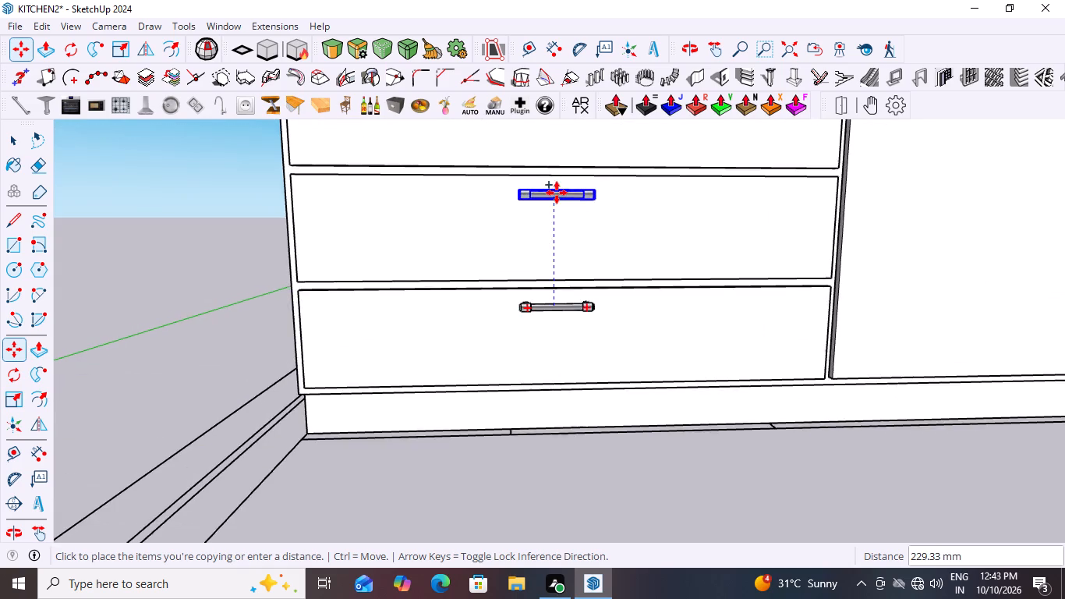
pyautogui.scroll(2, 557, 192)
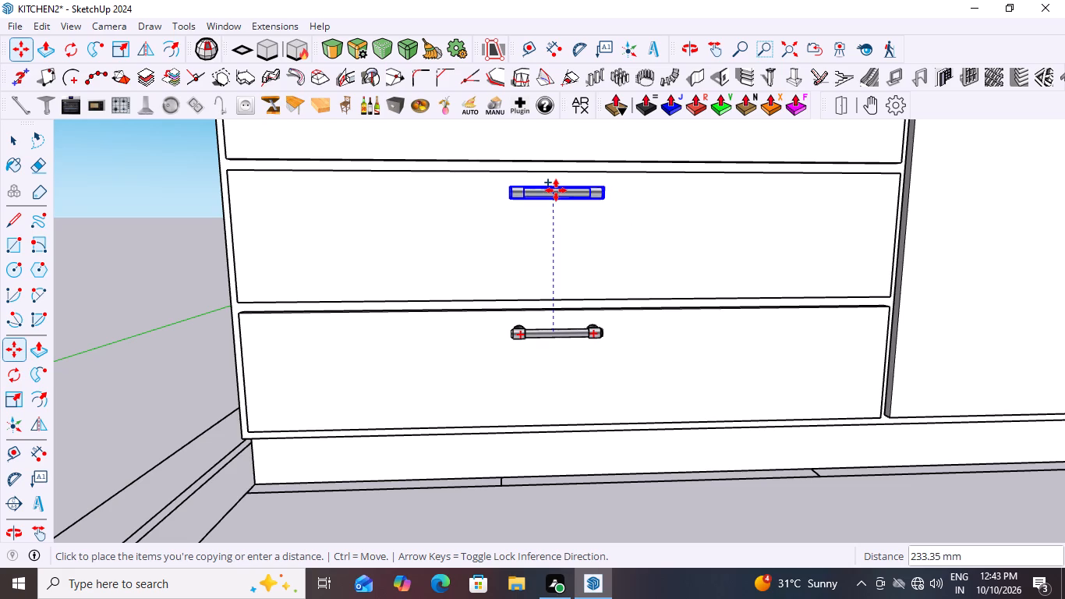
pyautogui.click(556, 193)
# Copy the middle drawer's handle straight up by about 220 mm onto the top drawer front, and deselect it.
pyautogui.scroll(-10, 552, 317)
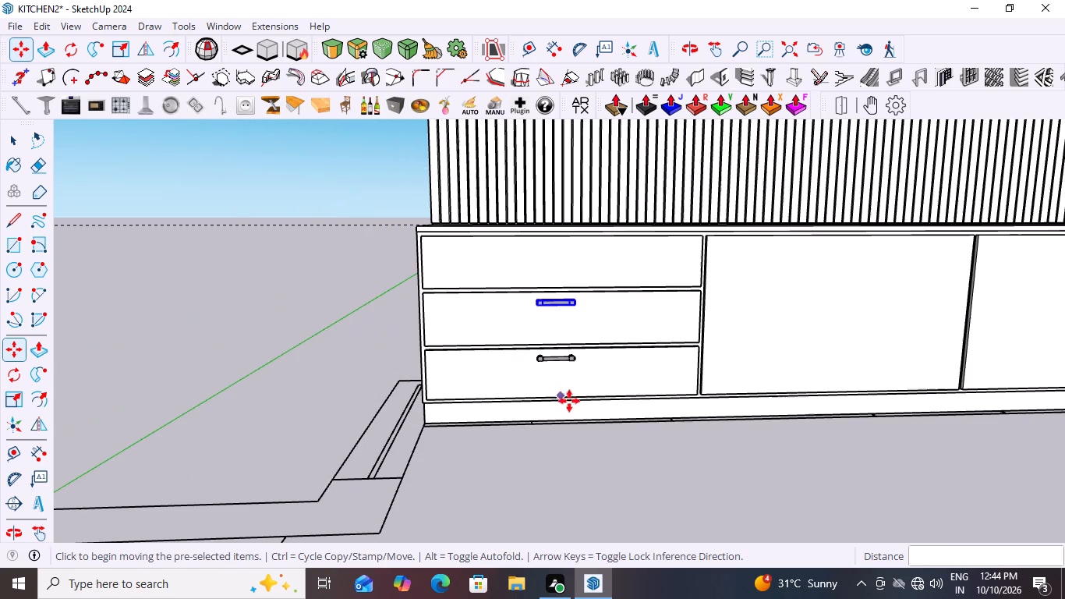
pyautogui.scroll(6, 554, 268)
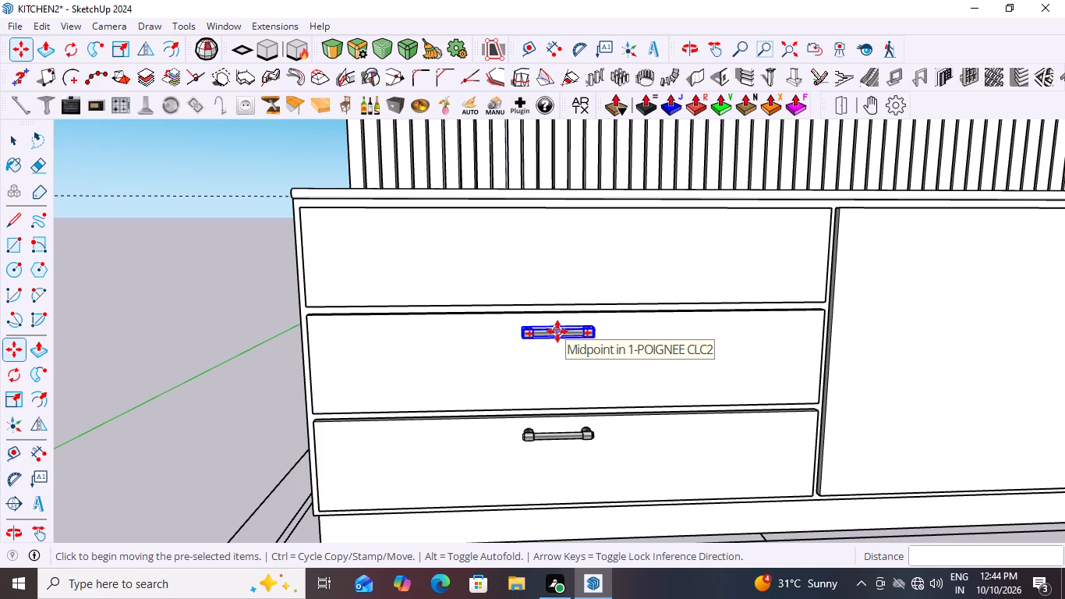
pyautogui.click(557, 331)
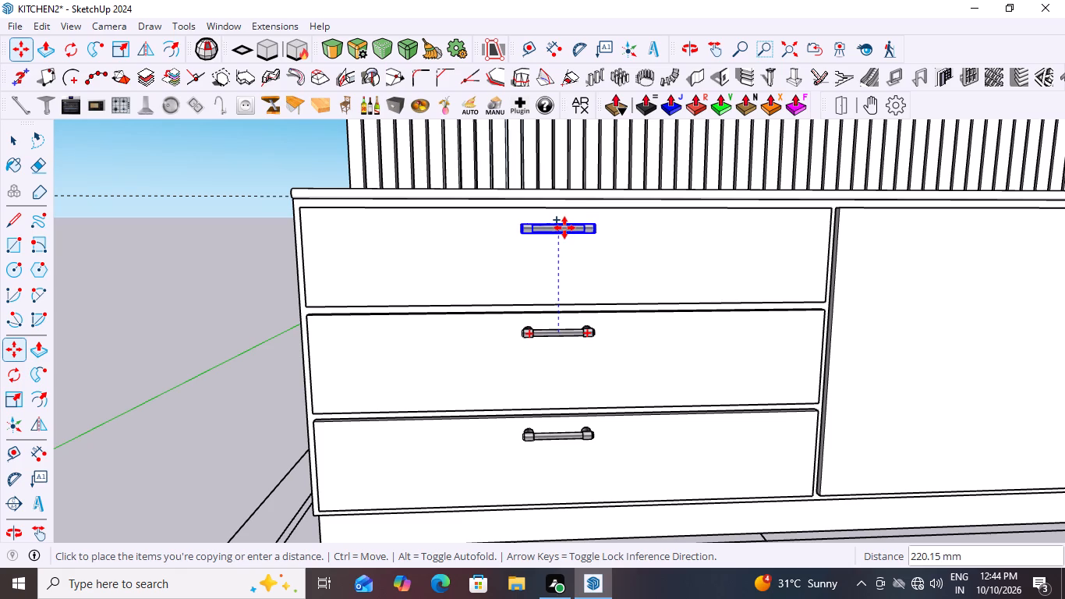
pyautogui.click(564, 228)
pyautogui.scroll(-11, 470, 383)
pyautogui.press('space')
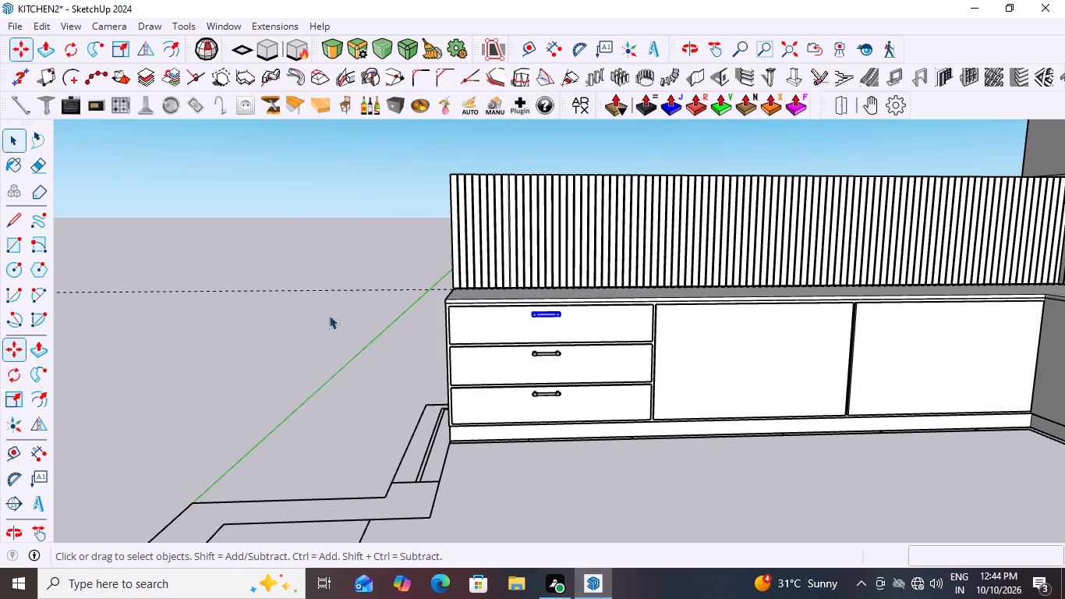
pyautogui.click(307, 268)
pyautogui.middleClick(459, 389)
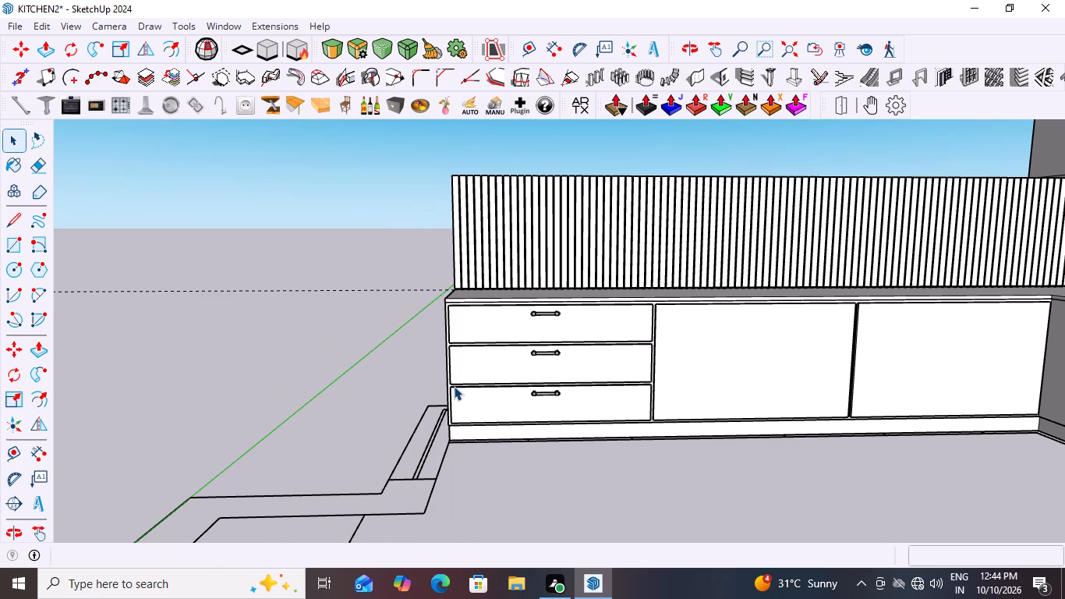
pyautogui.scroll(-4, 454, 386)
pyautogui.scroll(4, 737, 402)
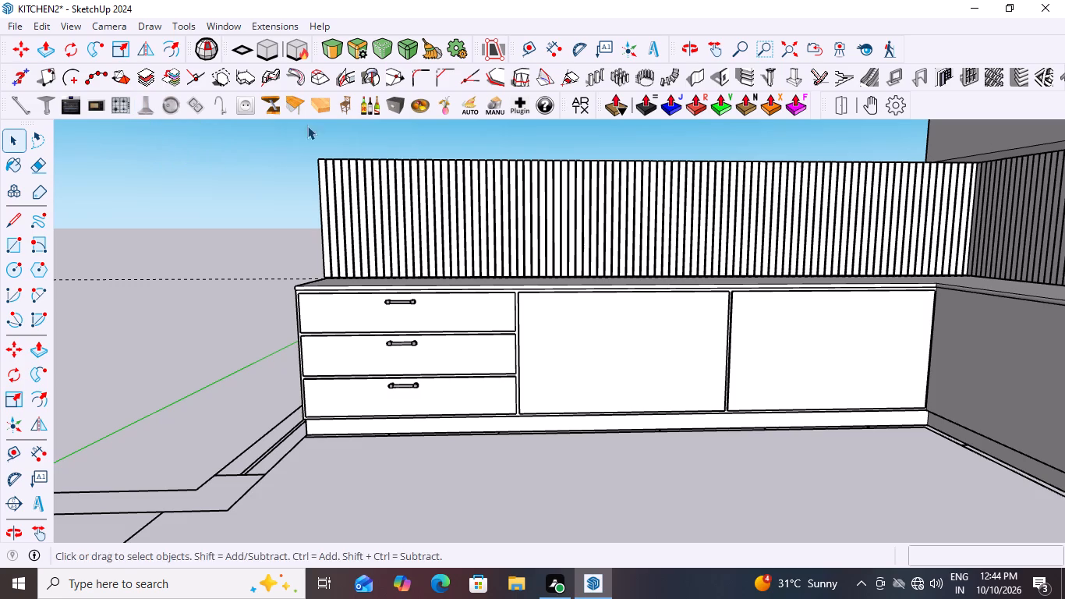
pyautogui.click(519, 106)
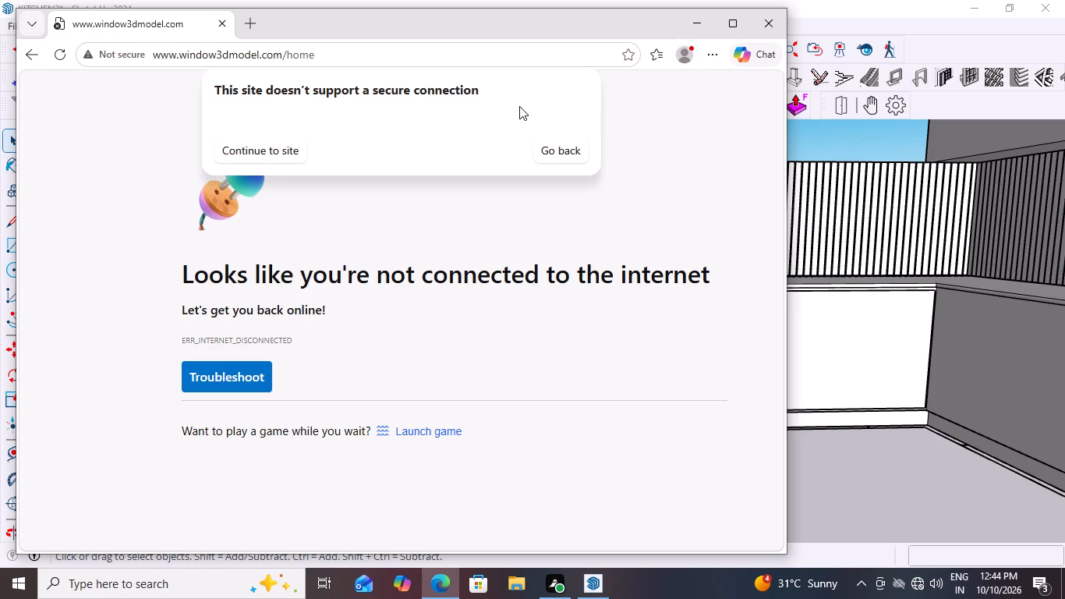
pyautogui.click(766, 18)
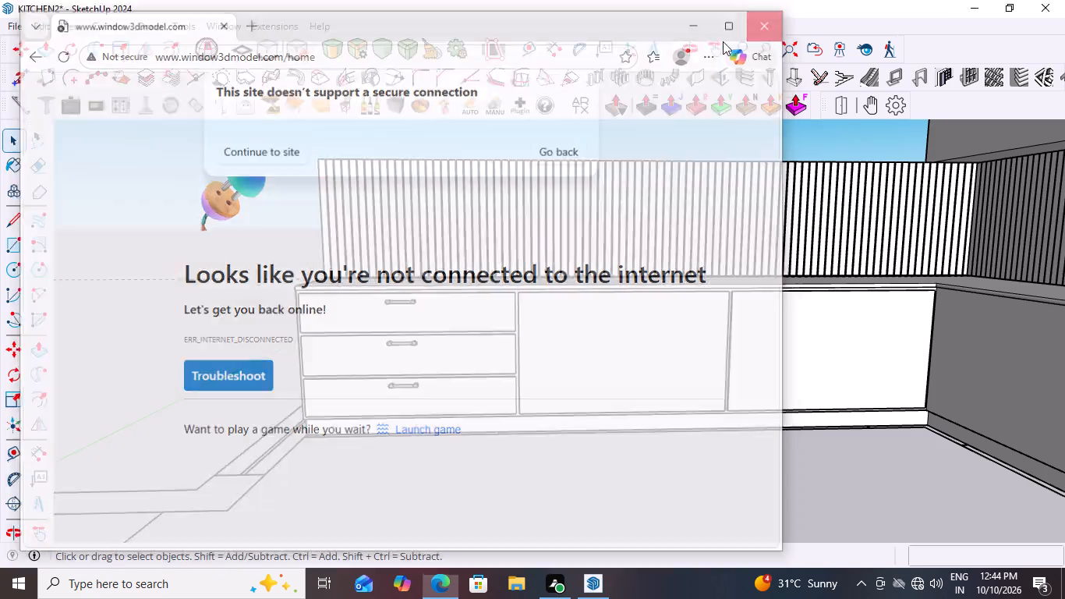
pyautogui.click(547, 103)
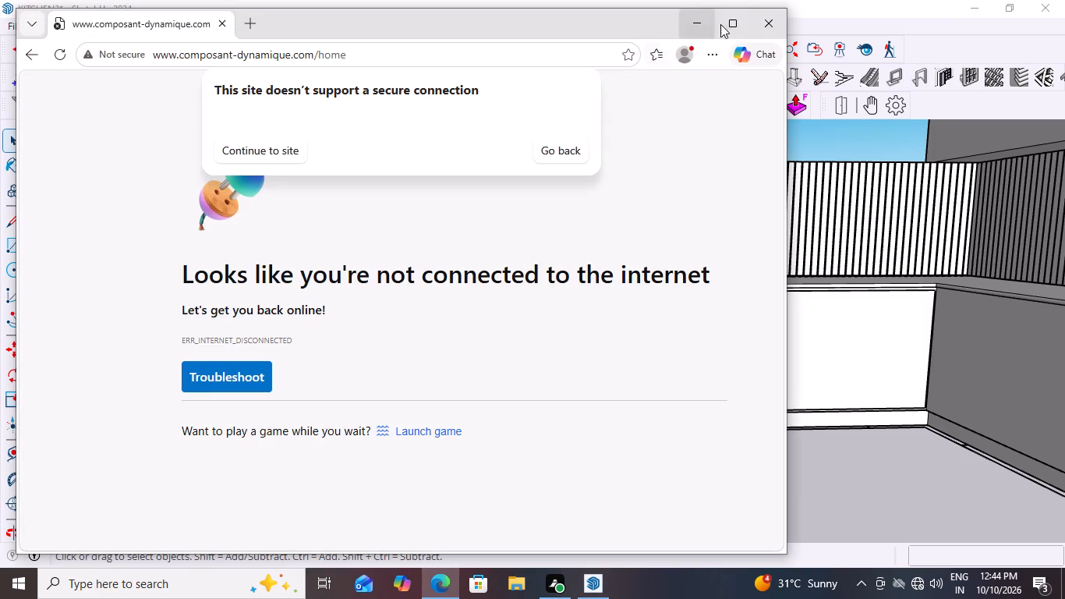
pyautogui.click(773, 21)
# Examine the drawers with their handles, the doors and the adjoining wall and tall cabinets of the kitchen from several angles.
pyautogui.scroll(-5, 389, 307)
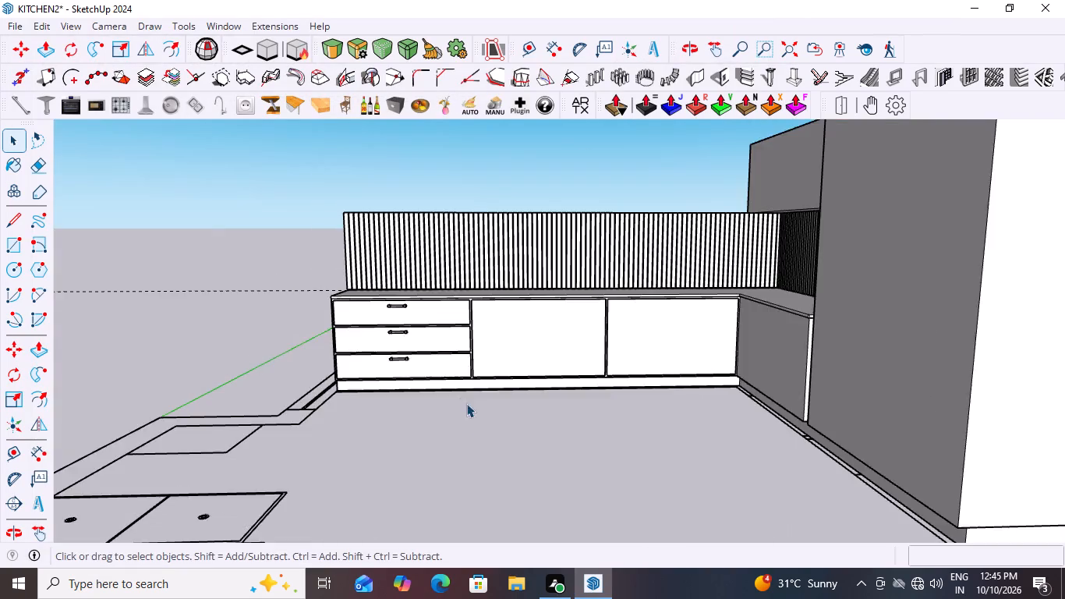
pyautogui.scroll(-3, 466, 403)
pyautogui.moveTo(523, 487); pyautogui.dragTo(547, 521, button='middle')
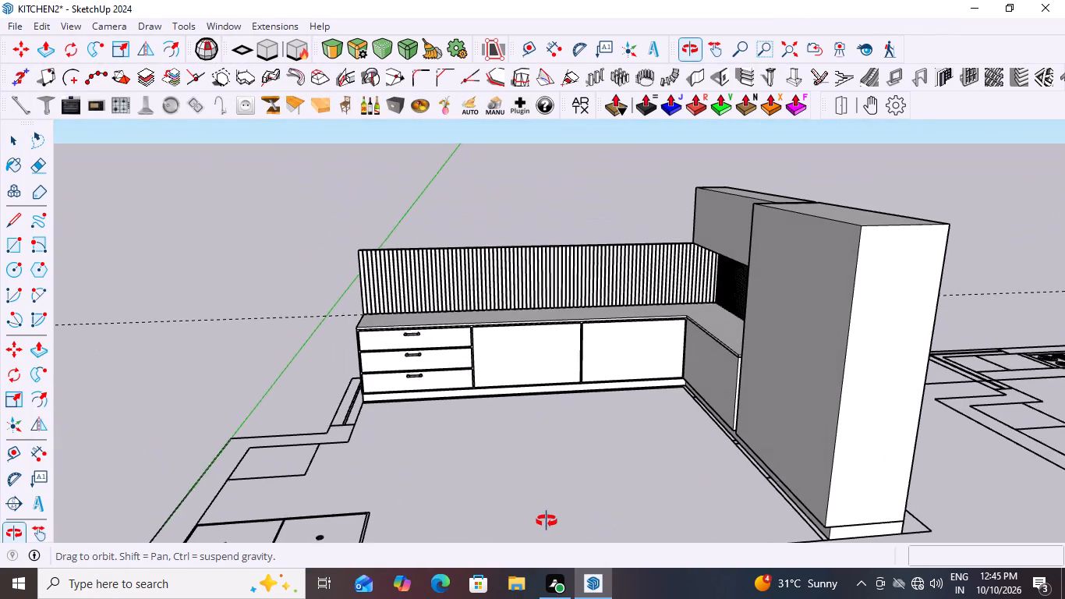
pyautogui.moveTo(547, 521); pyautogui.dragTo(545, 521, button='middle')
pyautogui.scroll(6, 406, 327)
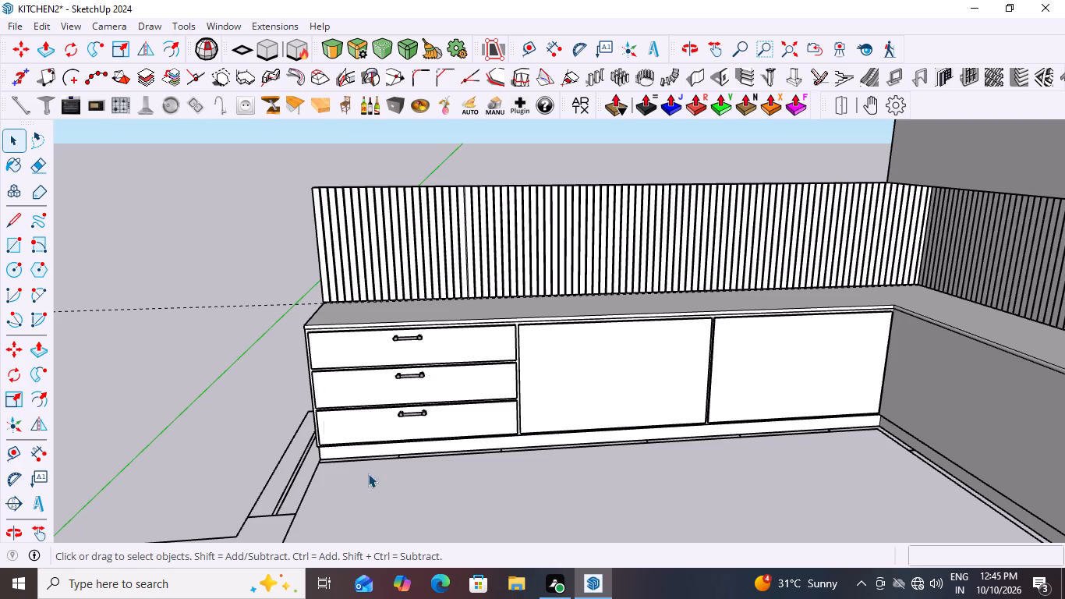
pyautogui.scroll(-10, 377, 491)
pyautogui.moveTo(428, 499); pyautogui.dragTo(658, 489, button='middle')
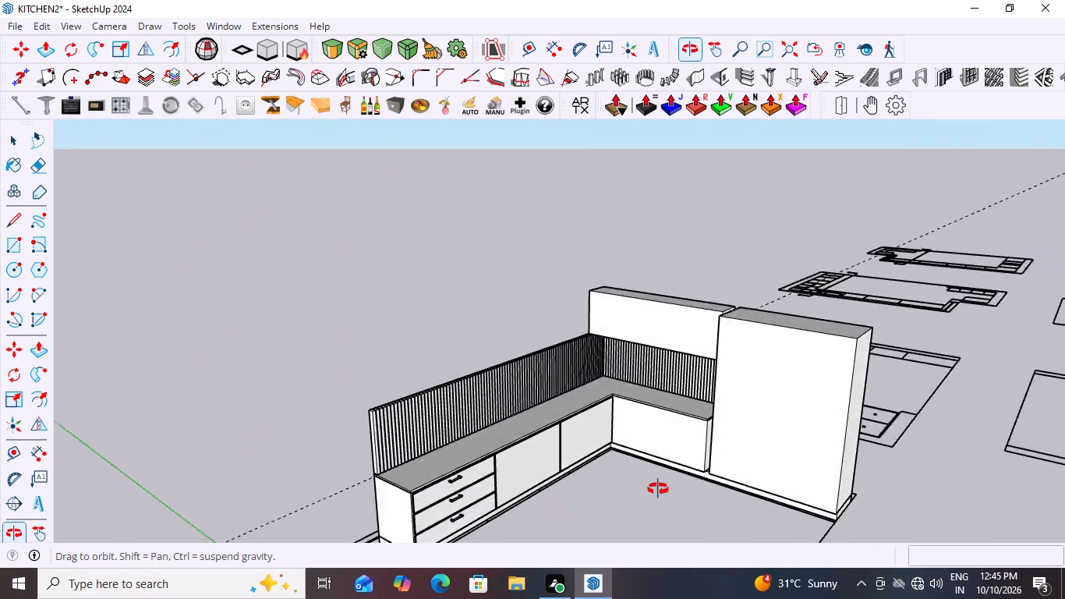
pyautogui.moveTo(658, 489); pyautogui.dragTo(644, 434, button='middle')
pyautogui.scroll(-5, 644, 434)
pyautogui.moveTo(532, 499); pyautogui.dragTo(565, 537, button='middle')
pyautogui.scroll(7, 597, 419)
pyautogui.moveTo(631, 463); pyautogui.dragTo(678, 487, button='middle')
pyautogui.scroll(1, 678, 487)
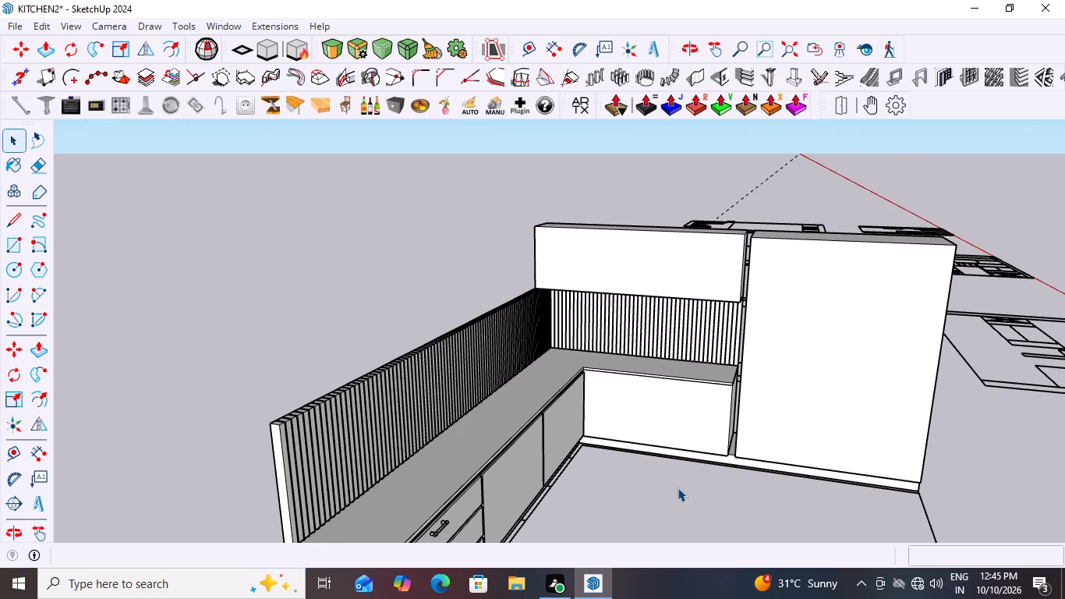
# Open the base cabinets' group for editing and divide the lower edge of the blank front beside the tall unit into 2 segments.
pyautogui.scroll(5, 610, 408)
pyautogui.moveTo(645, 389); pyautogui.dragTo(689, 384, button='middle')
pyautogui.scroll(2, 662, 482)
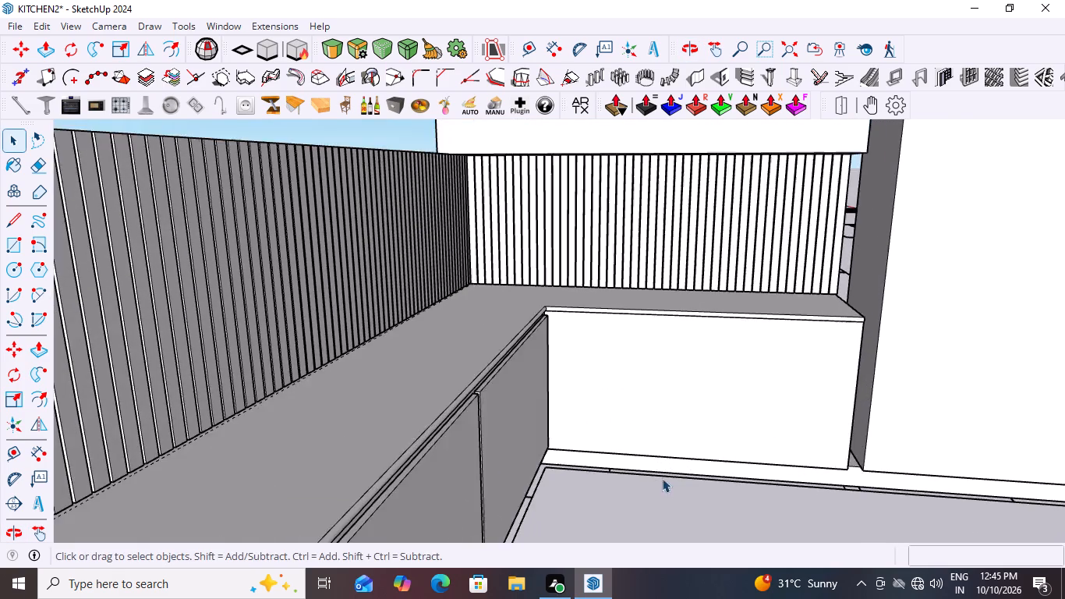
pyautogui.scroll(5, 662, 478)
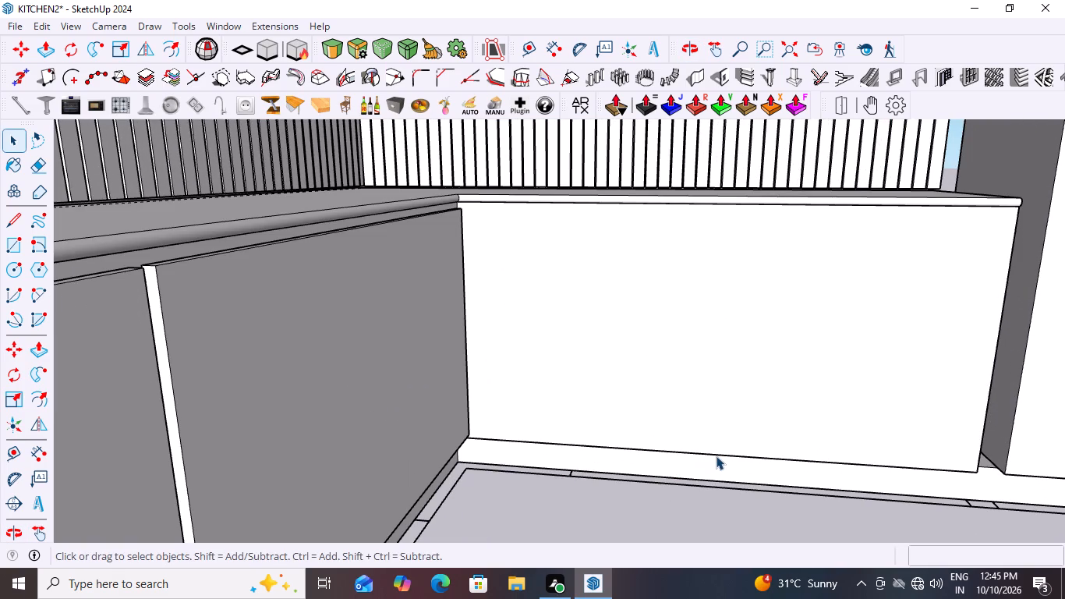
pyautogui.click(716, 453)
pyautogui.tripleClick(716, 453)
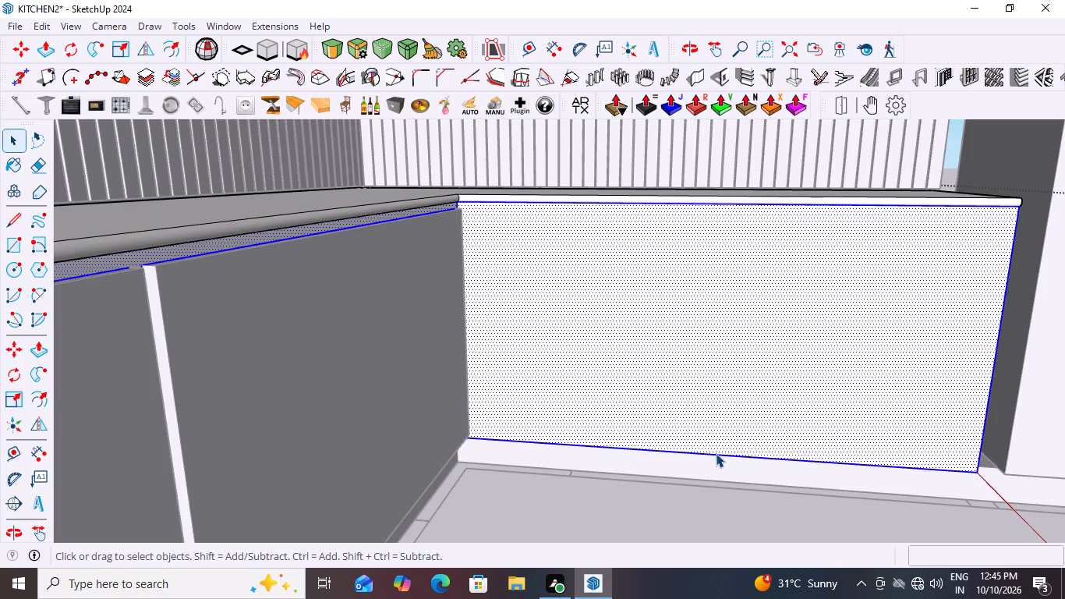
pyautogui.click(716, 453)
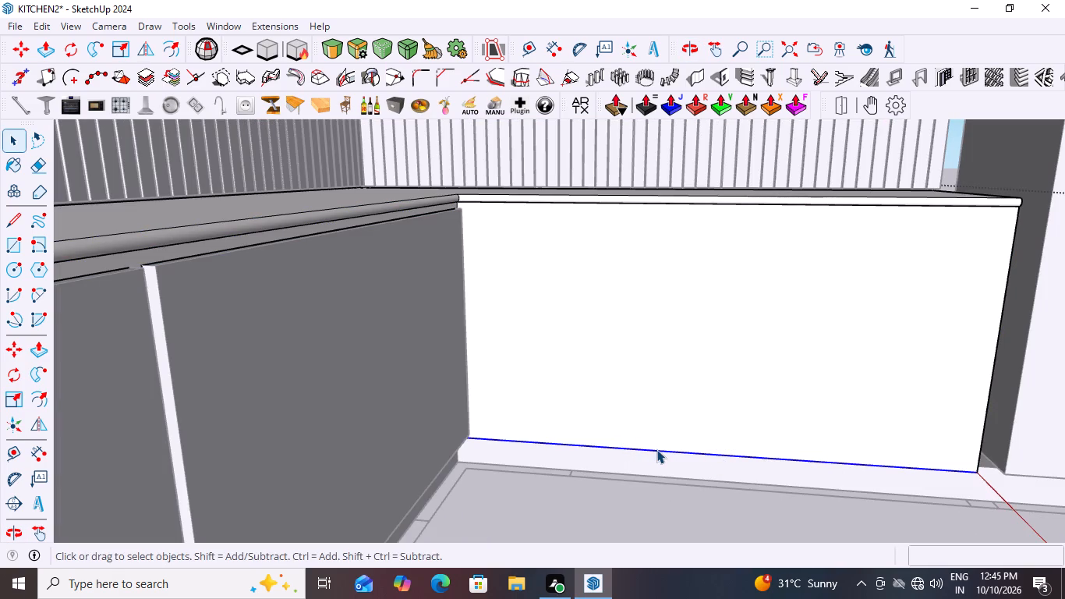
pyautogui.rightClick(657, 450)
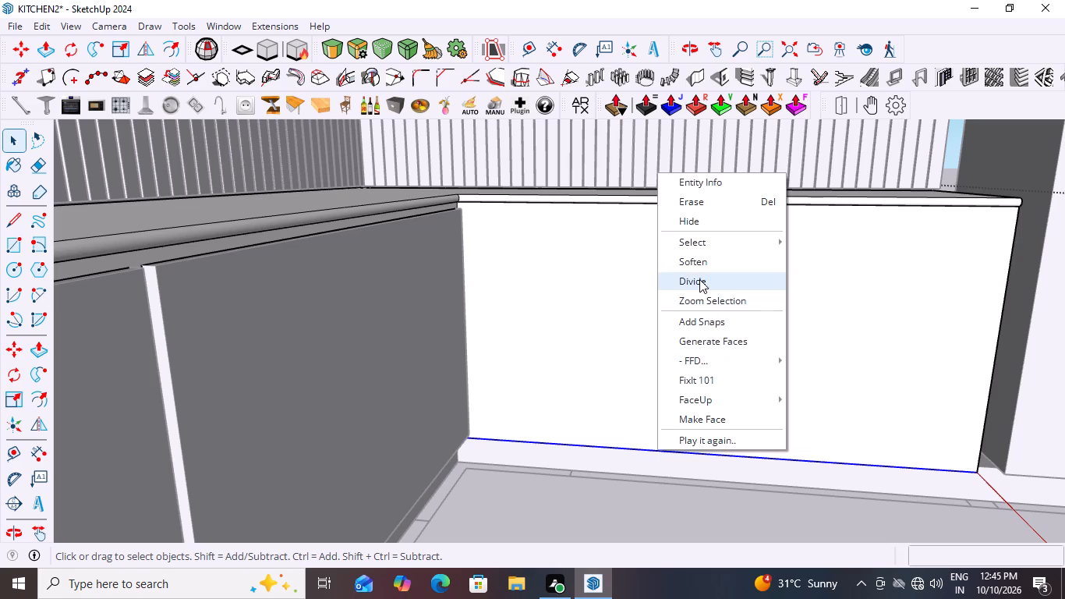
pyautogui.click(696, 279)
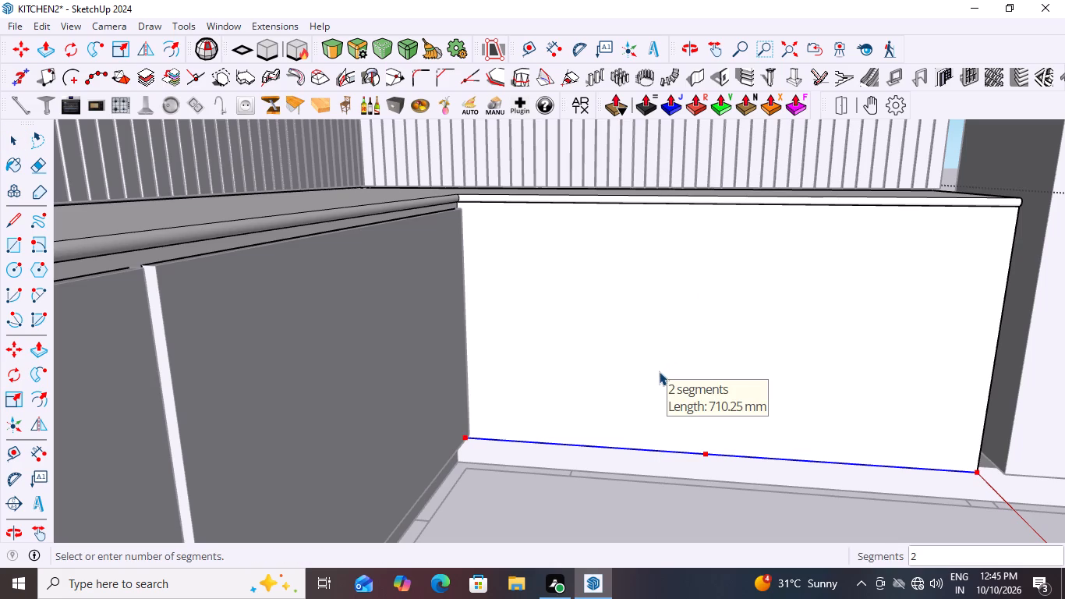
pyautogui.press('2')
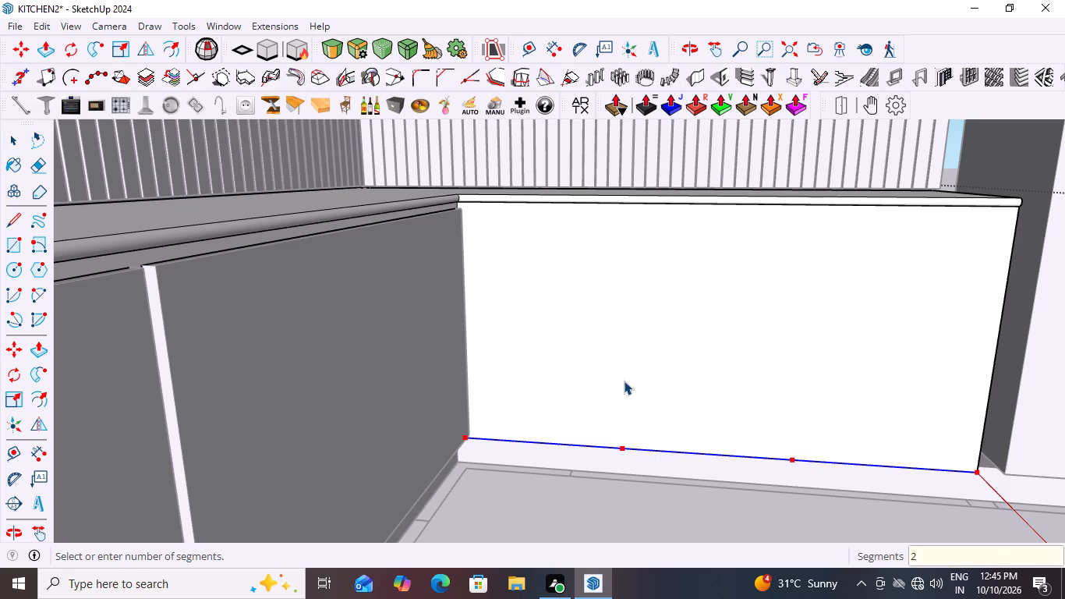
pyautogui.press('Return')
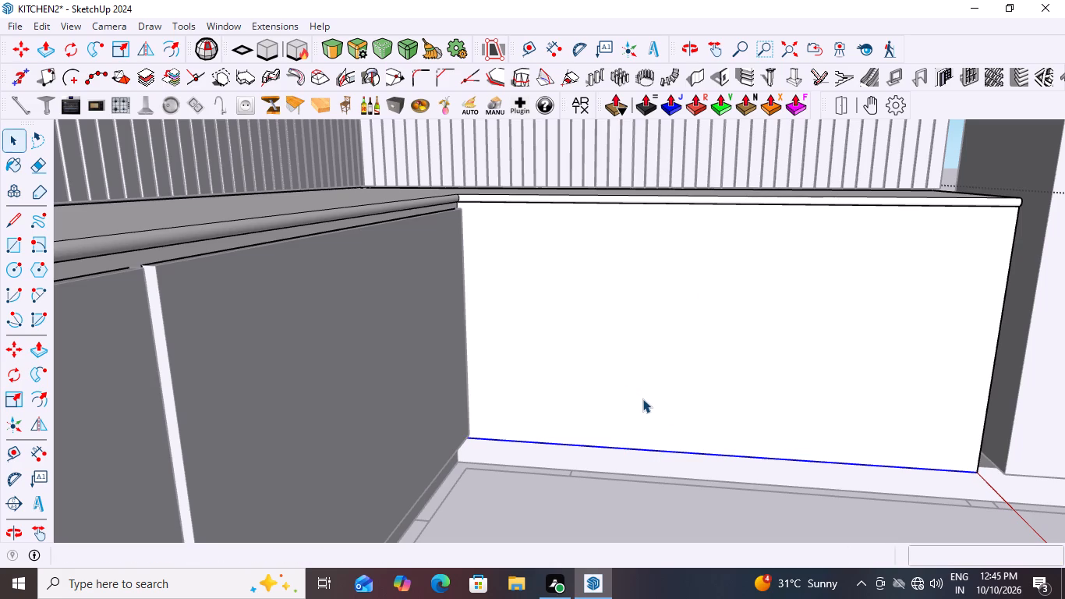
# Draw a 700 mm vertical line from the midpoint of the blank front's lower edge up to its upper edge, splitting it into two doors.
pyautogui.scroll(-2, 635, 455)
pyautogui.press('l')
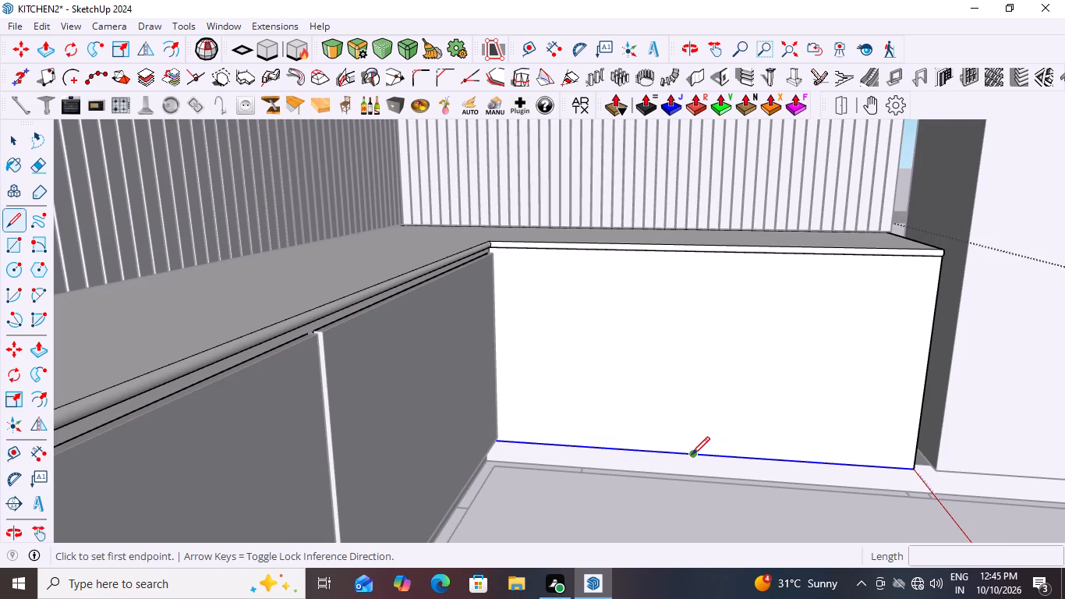
pyautogui.click(692, 455)
pyautogui.scroll(6, 712, 275)
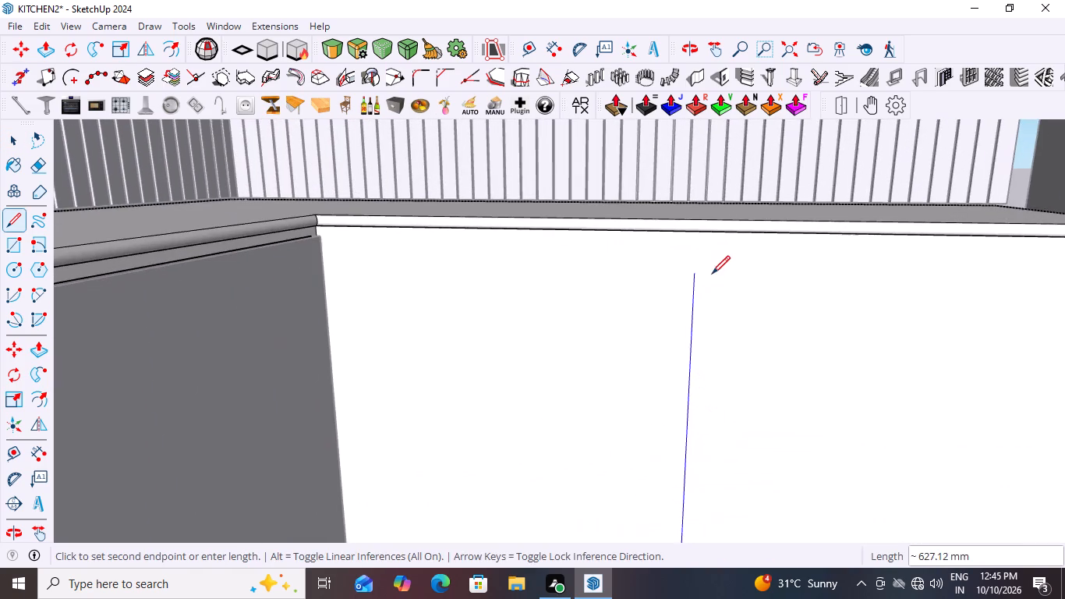
pyautogui.moveTo(683, 291); pyautogui.dragTo(702, 257, button='middle')
pyautogui.scroll(1, 683, 291)
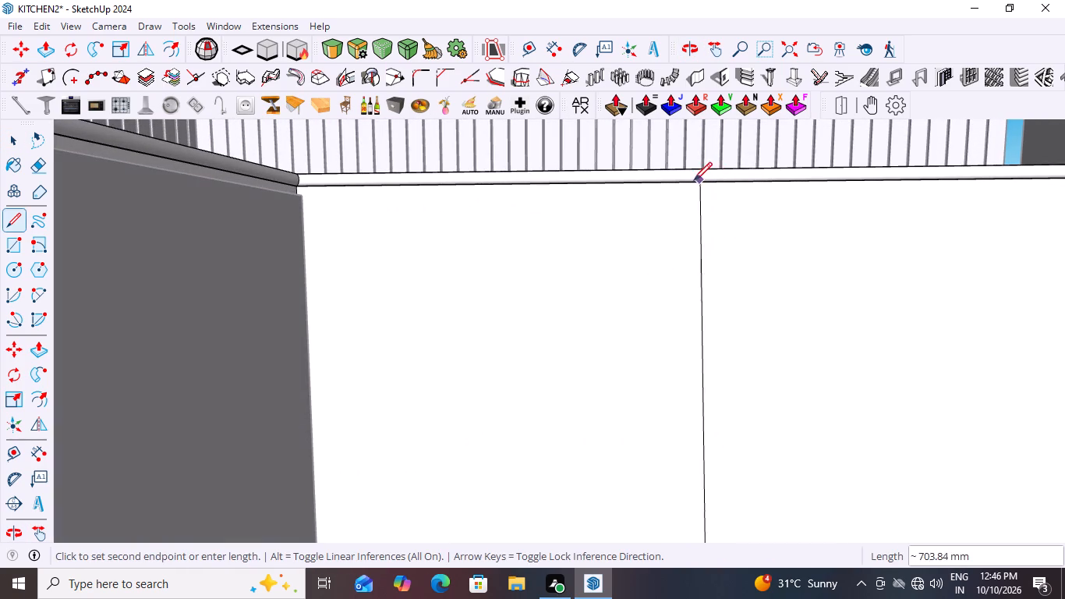
pyautogui.scroll(8, 712, 186)
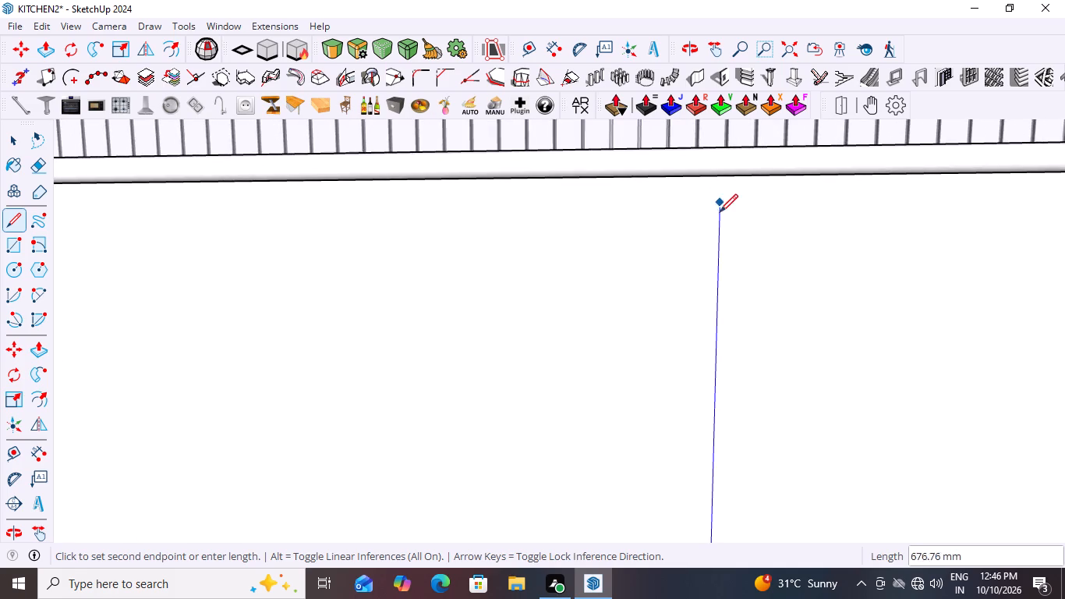
pyautogui.moveTo(719, 211); pyautogui.dragTo(733, 108, button='middle')
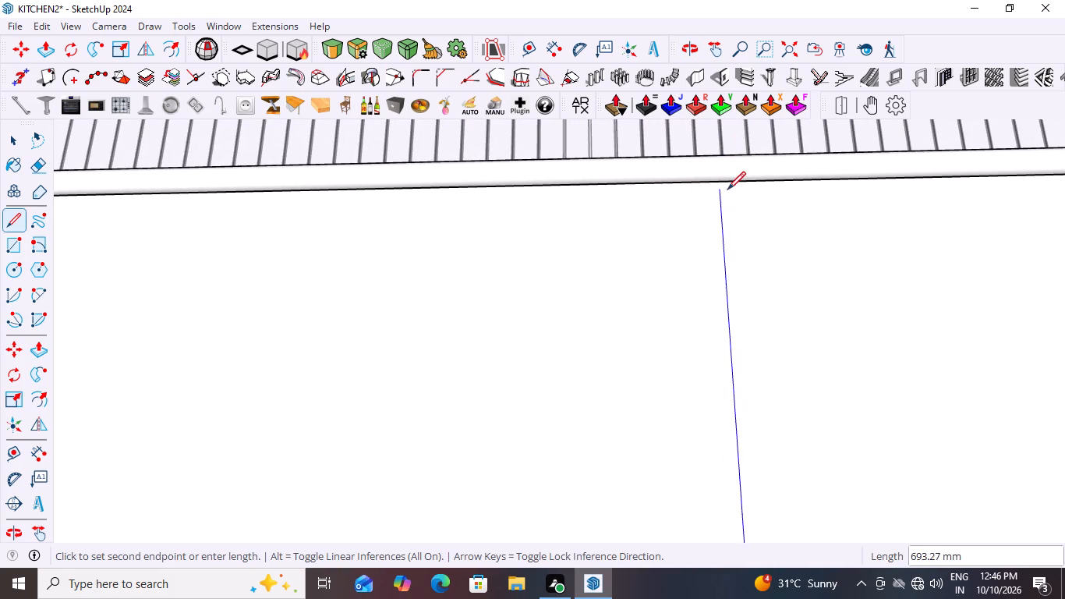
pyautogui.scroll(20, 720, 185)
pyautogui.scroll(6, 720, 185)
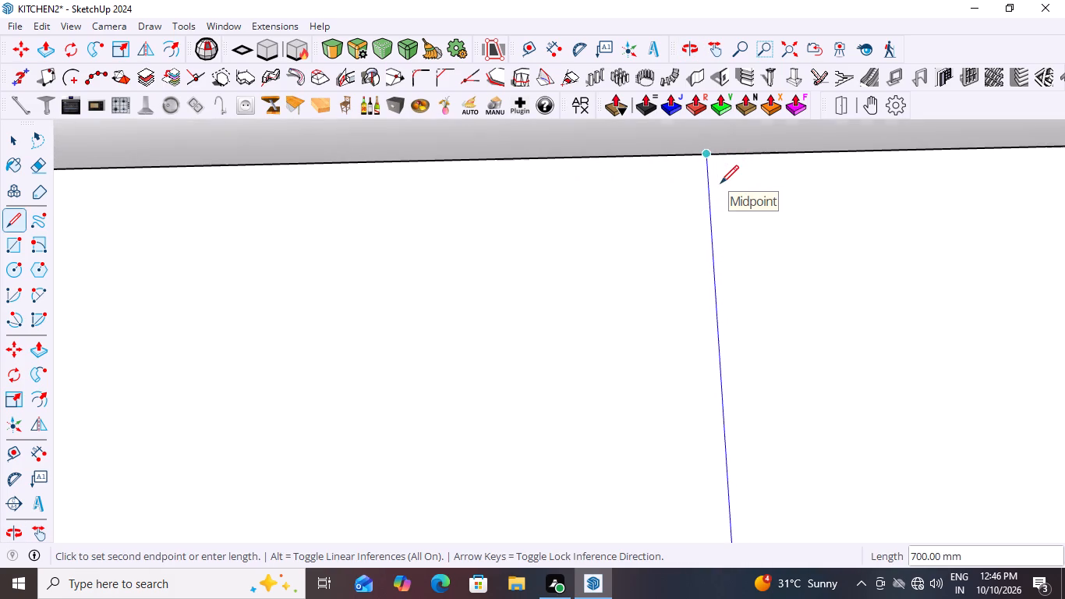
pyautogui.scroll(2, 720, 183)
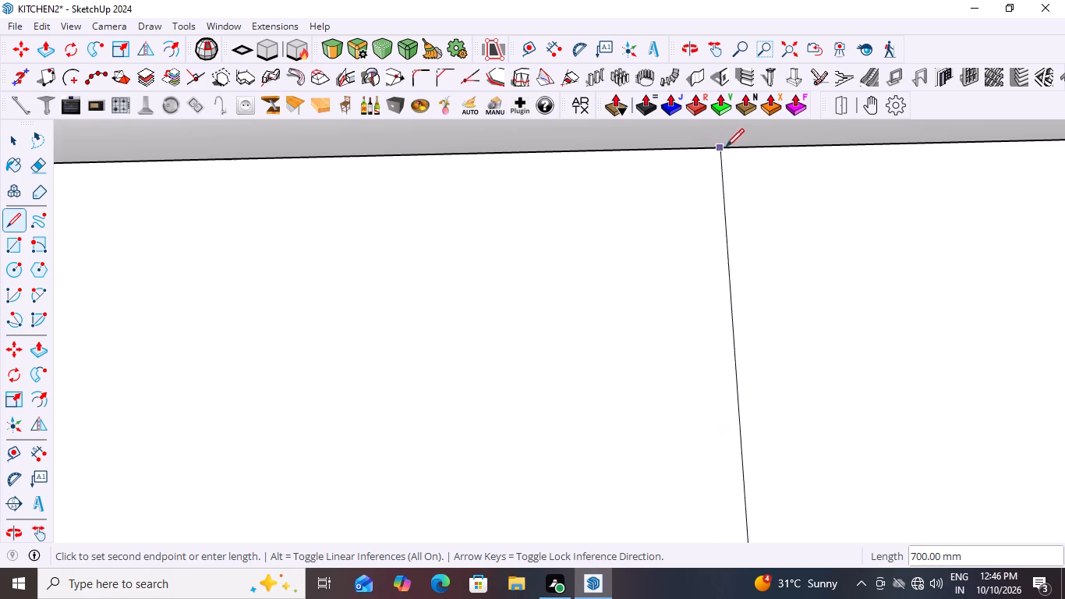
pyautogui.click(704, 147)
# Offset the outline of the blank door face nearest the tall unit 18 mm inward, and deselect it.
pyautogui.scroll(-4, 617, 257)
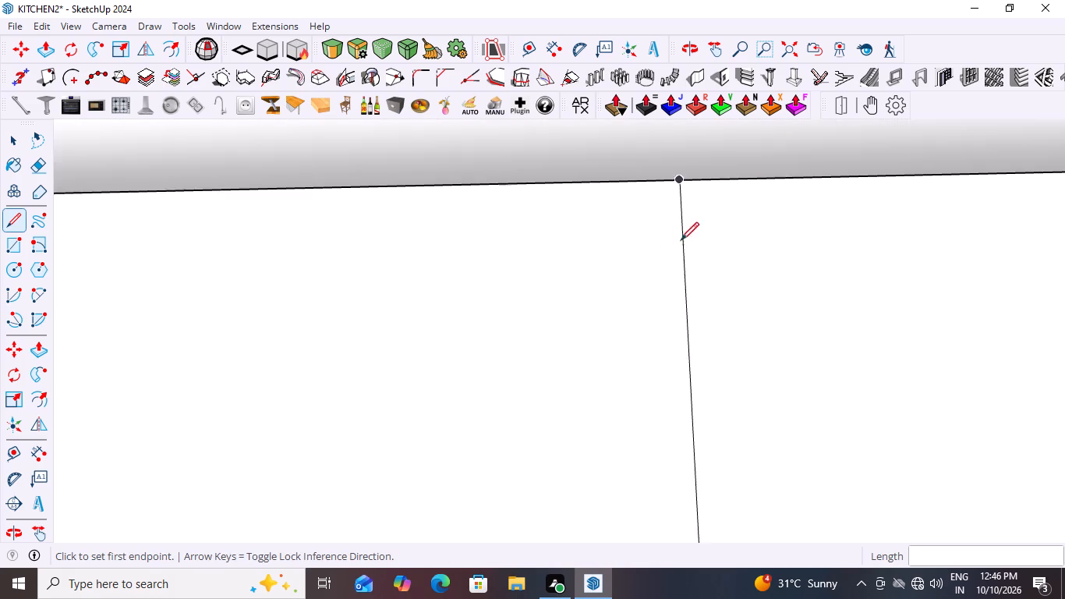
pyautogui.scroll(-20, 681, 240)
pyautogui.scroll(-10, 681, 240)
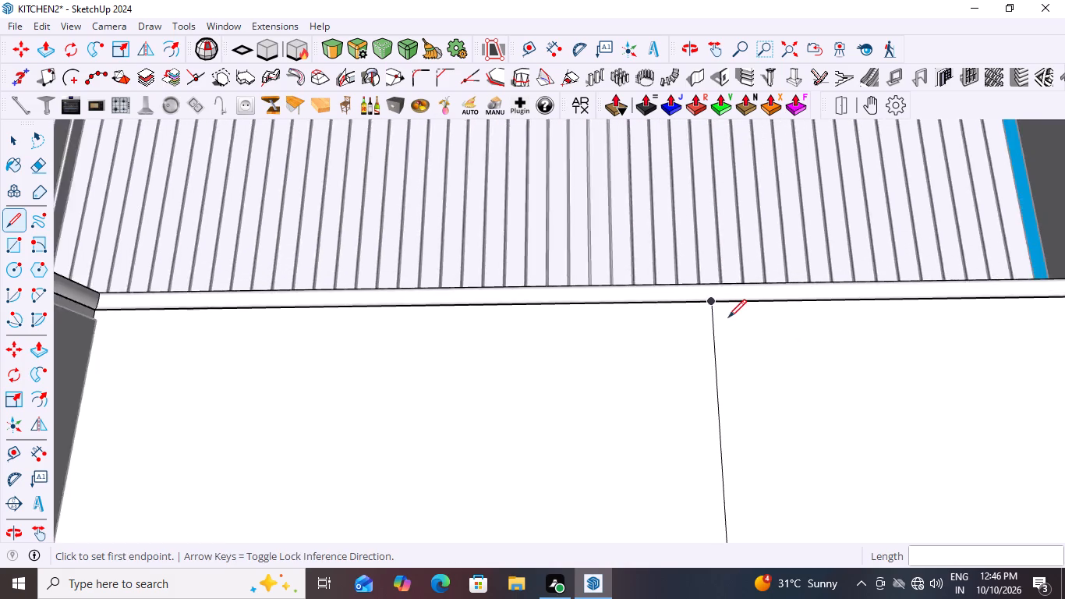
pyautogui.scroll(-20, 728, 317)
pyautogui.scroll(-6, 728, 317)
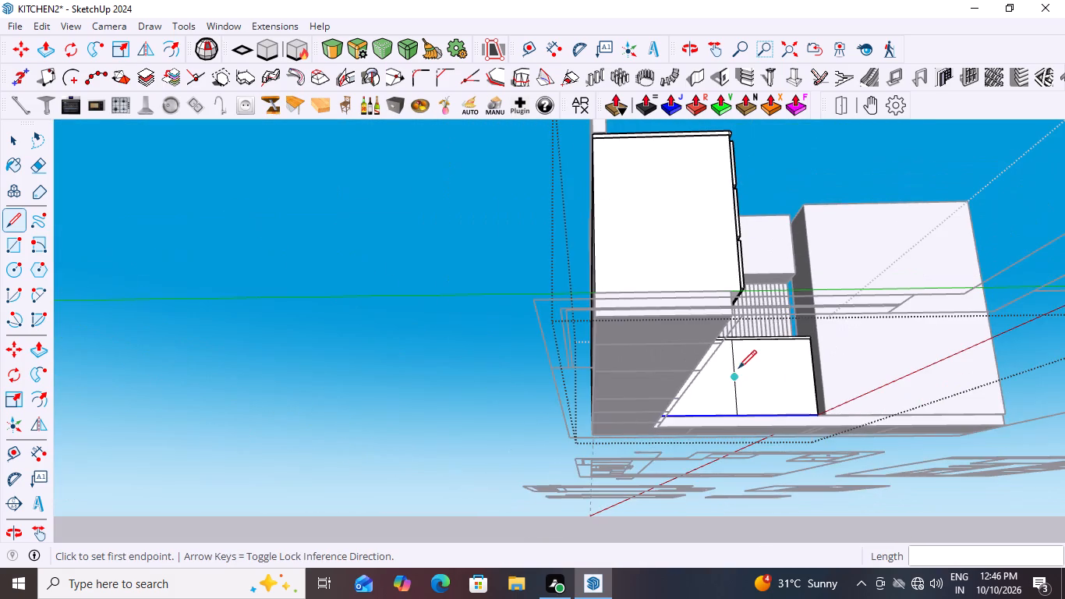
pyautogui.moveTo(757, 341); pyautogui.dragTo(730, 477, button='middle')
pyautogui.scroll(1, 730, 477)
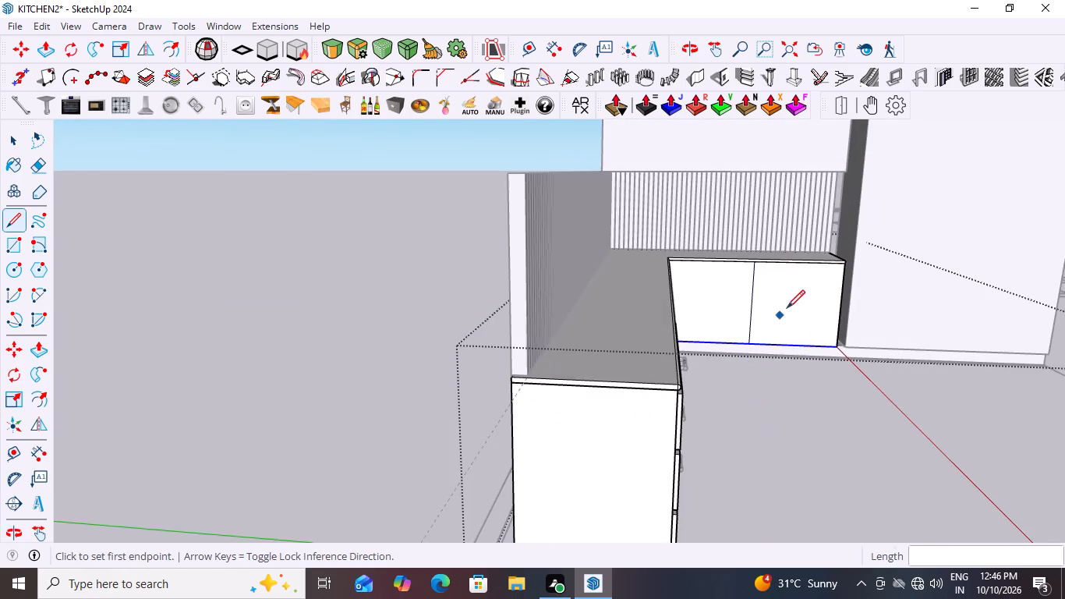
pyautogui.scroll(3, 787, 307)
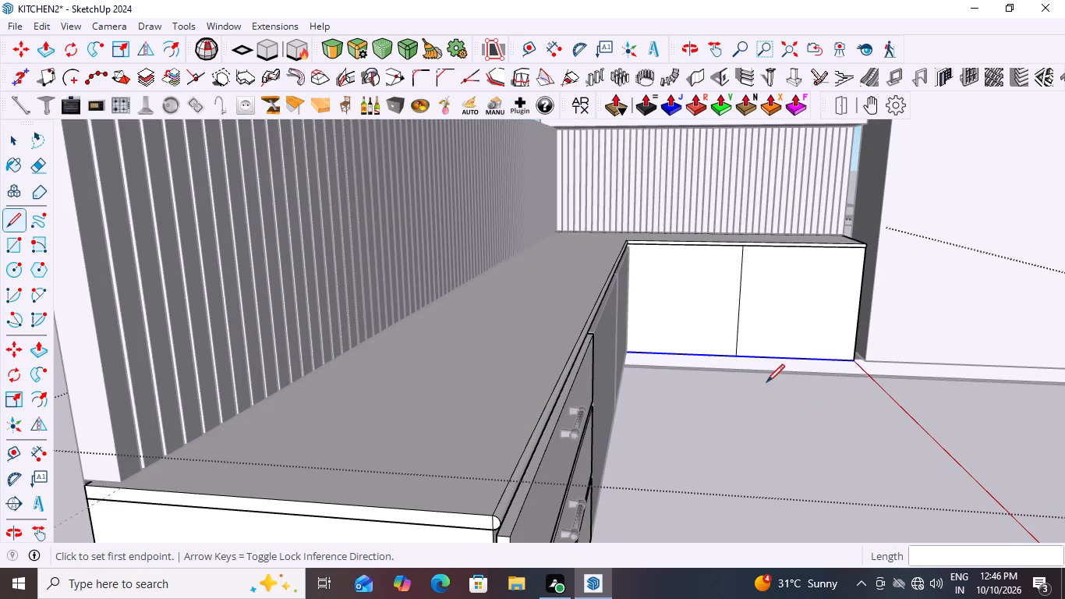
pyautogui.scroll(-4, 766, 382)
pyautogui.moveTo(883, 419); pyautogui.dragTo(862, 439, button='middle')
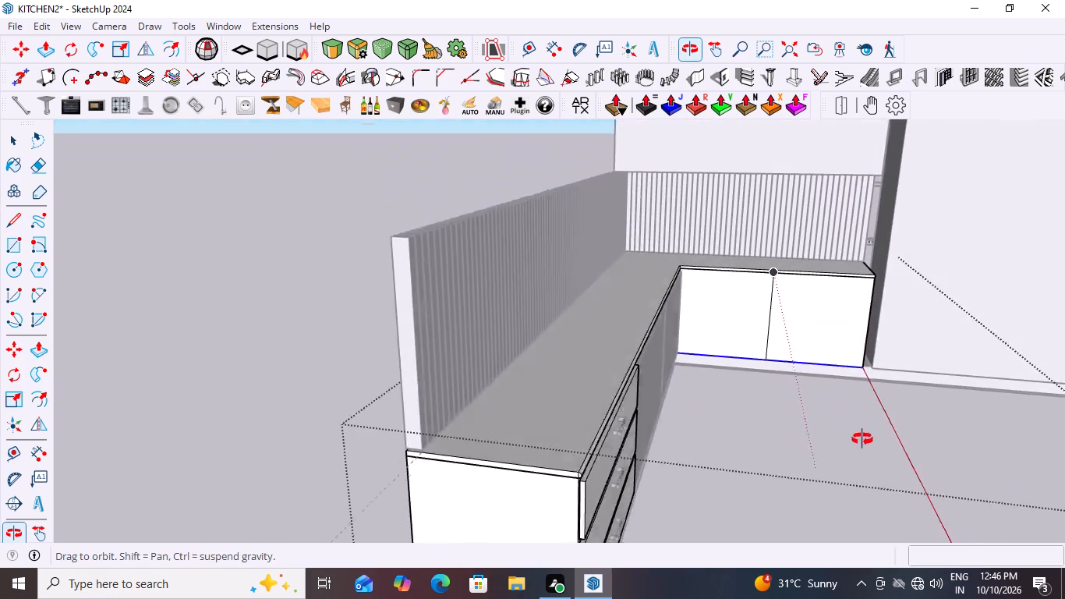
pyautogui.moveTo(862, 439); pyautogui.dragTo(881, 434, button='middle')
pyautogui.scroll(3, 808, 314)
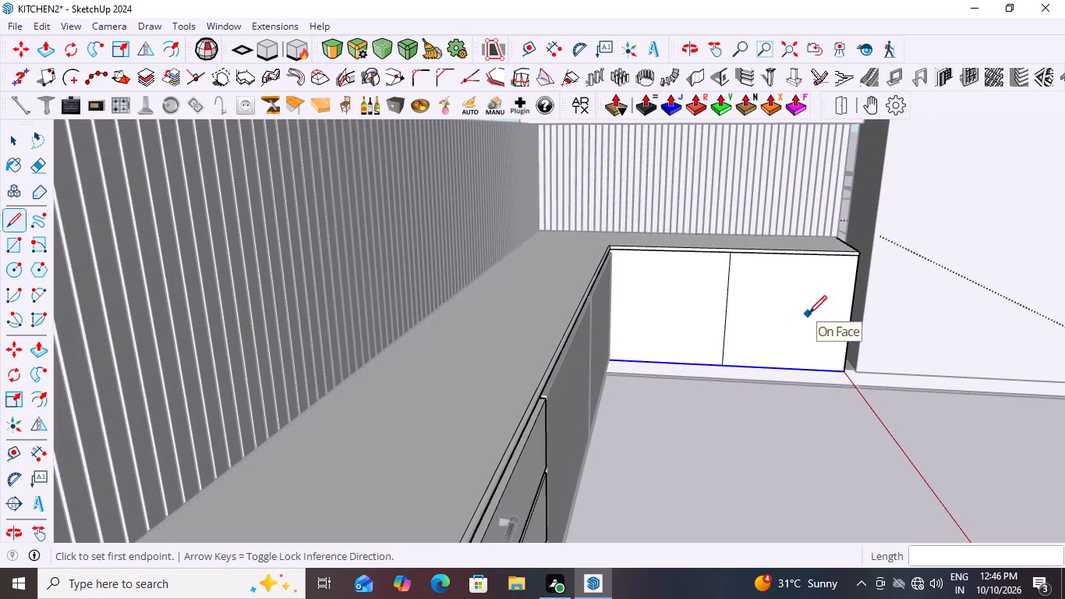
pyautogui.scroll(2, 685, 449)
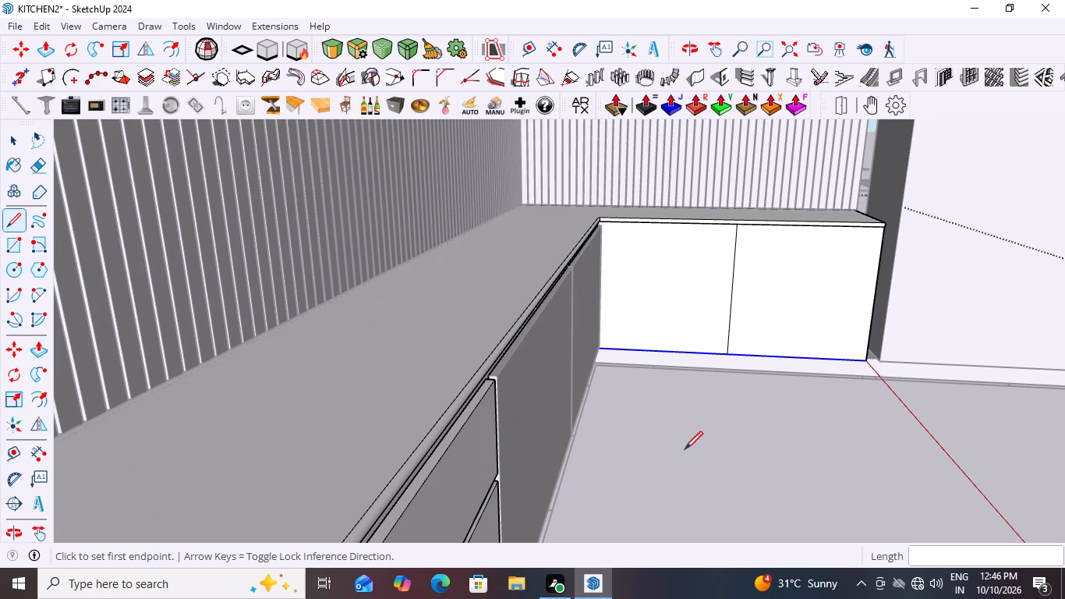
pyautogui.press('space')
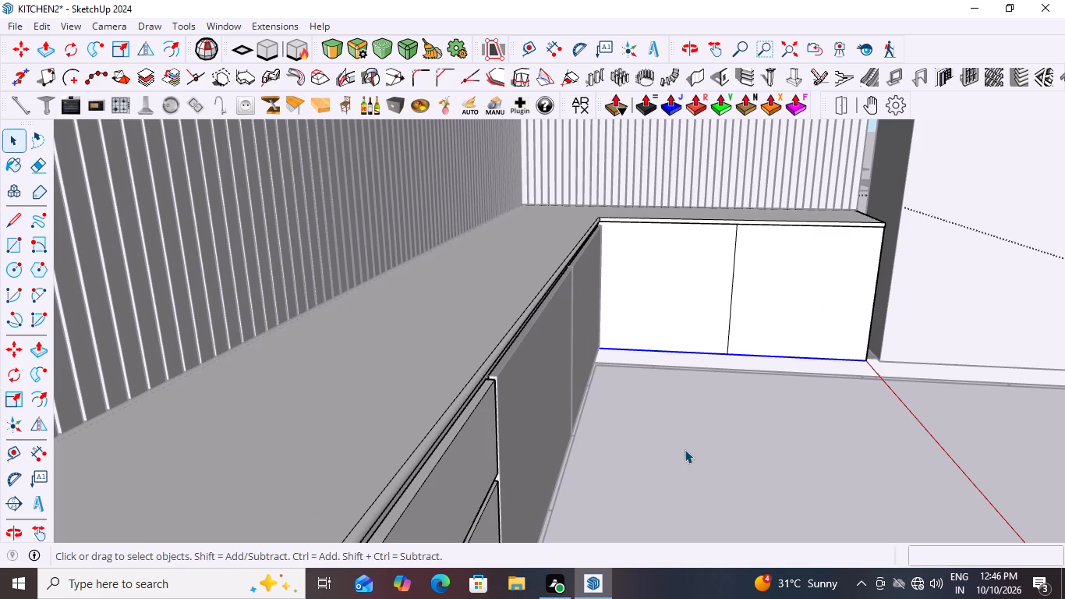
pyautogui.click(812, 278)
pyautogui.click(792, 287)
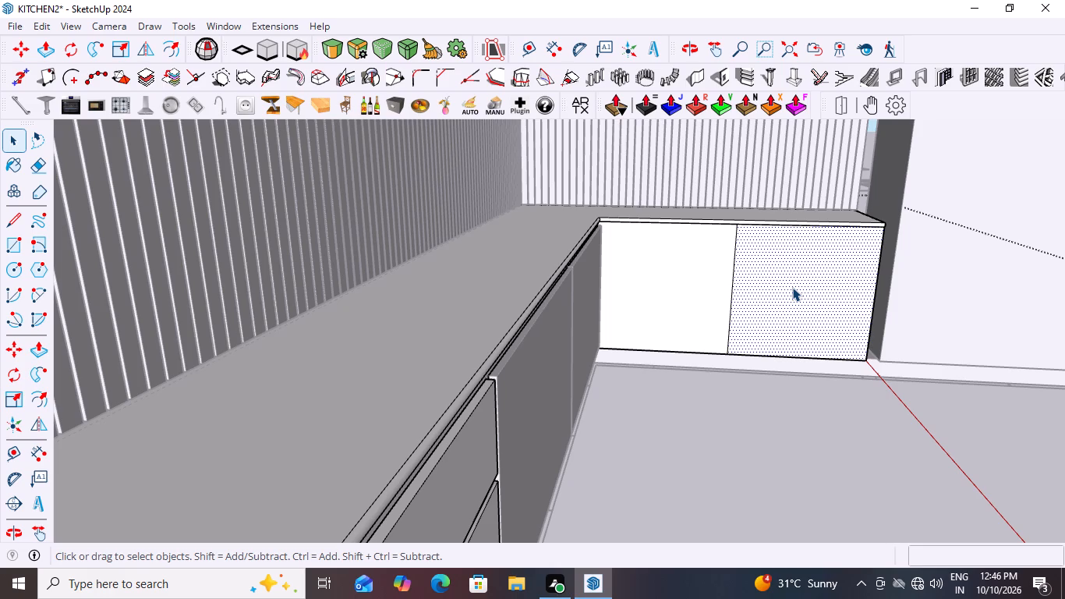
pyautogui.click(792, 287)
pyautogui.press('f')
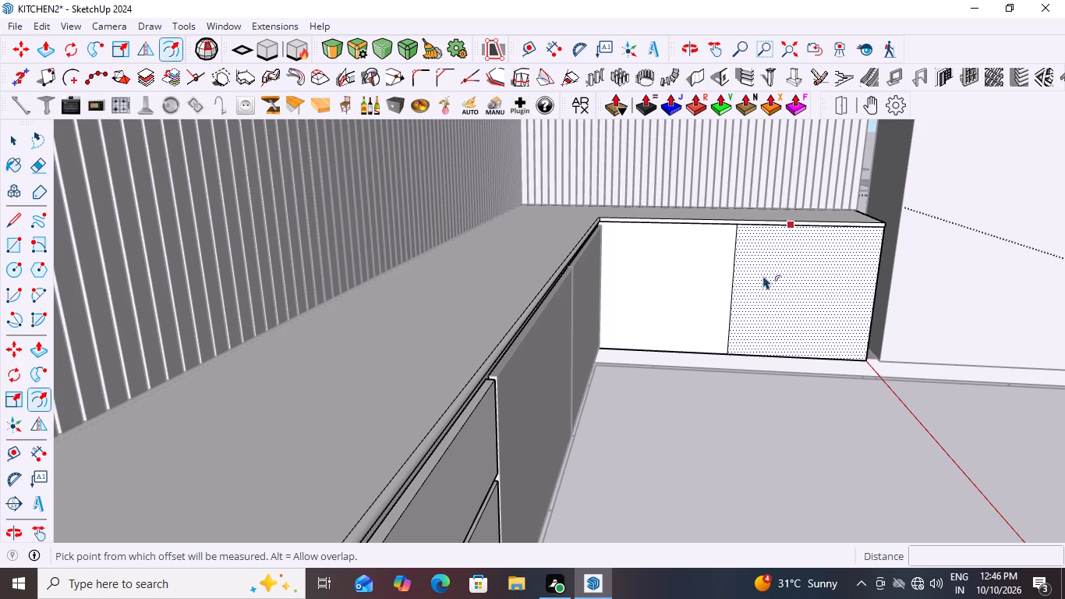
pyautogui.click(745, 285)
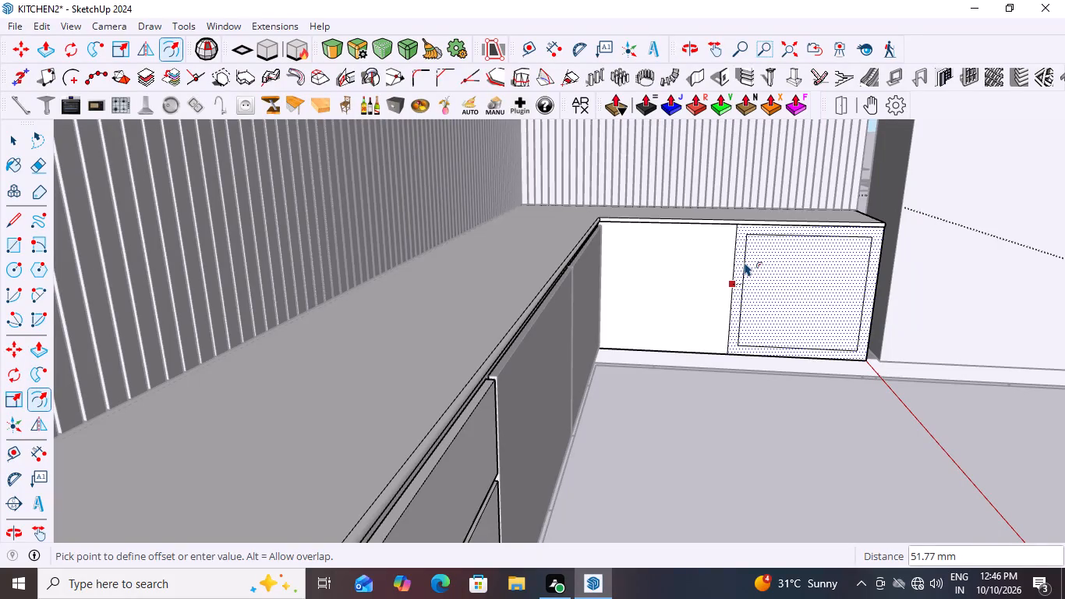
pyautogui.press('1')
pyautogui.write('8MM')
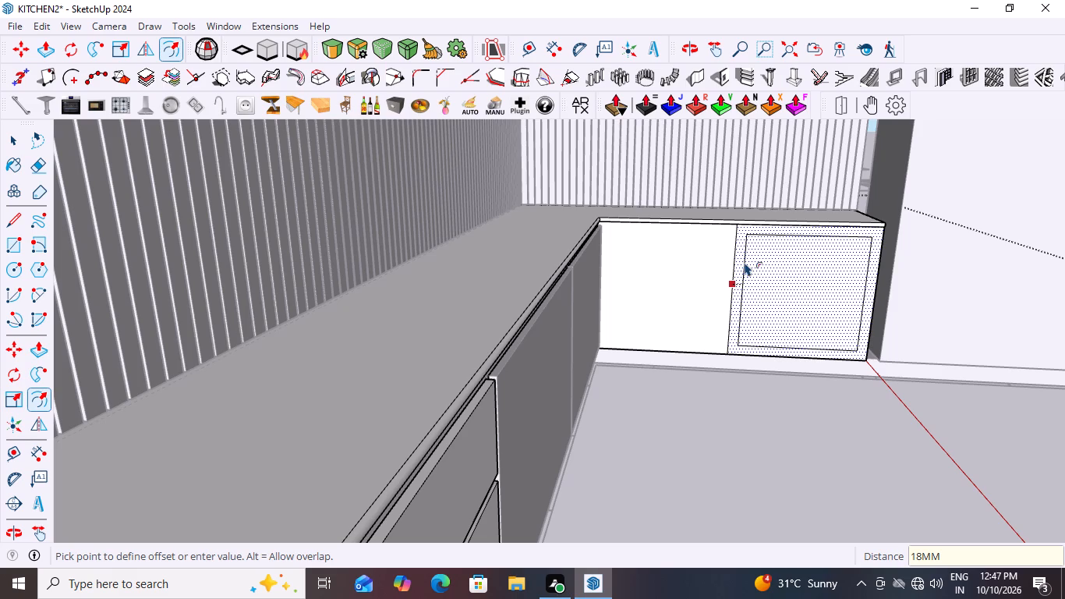
pyautogui.press('Return')
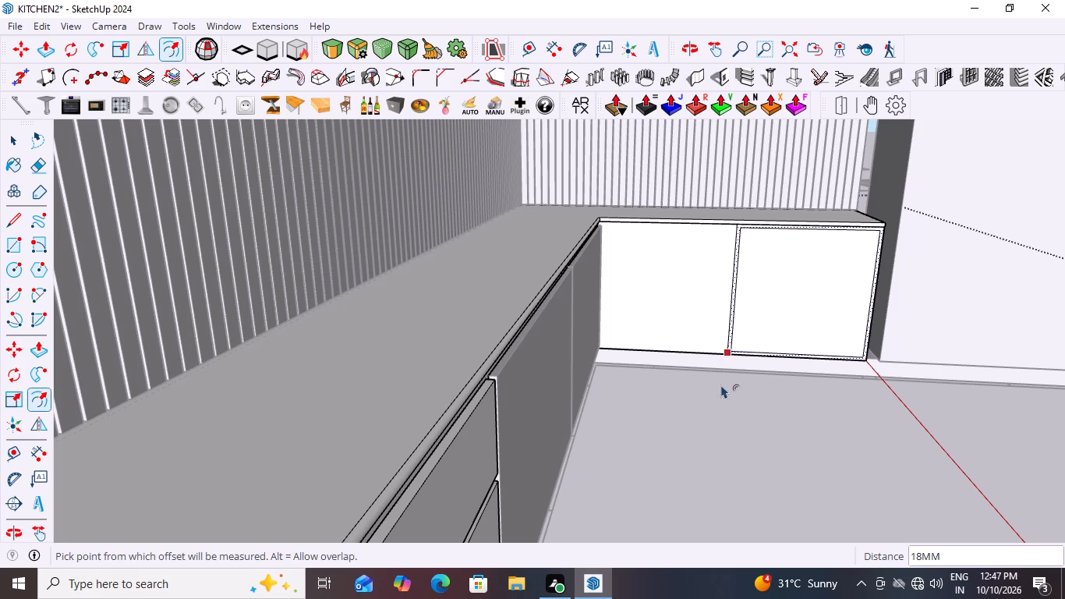
pyautogui.press('space')
pyautogui.click(745, 416)
# Examine the offset door face alongside the finished doors' joints and the whole cabinet run from several angles.
pyautogui.moveTo(739, 360); pyautogui.dragTo(748, 364, button='middle')
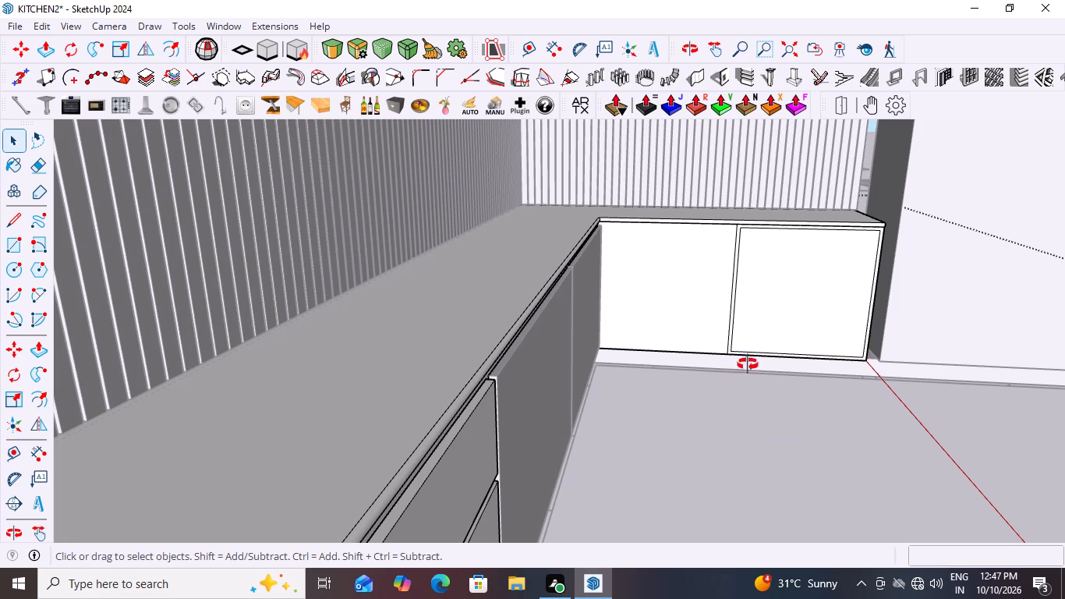
pyautogui.moveTo(748, 364); pyautogui.dragTo(633, 356, button='middle')
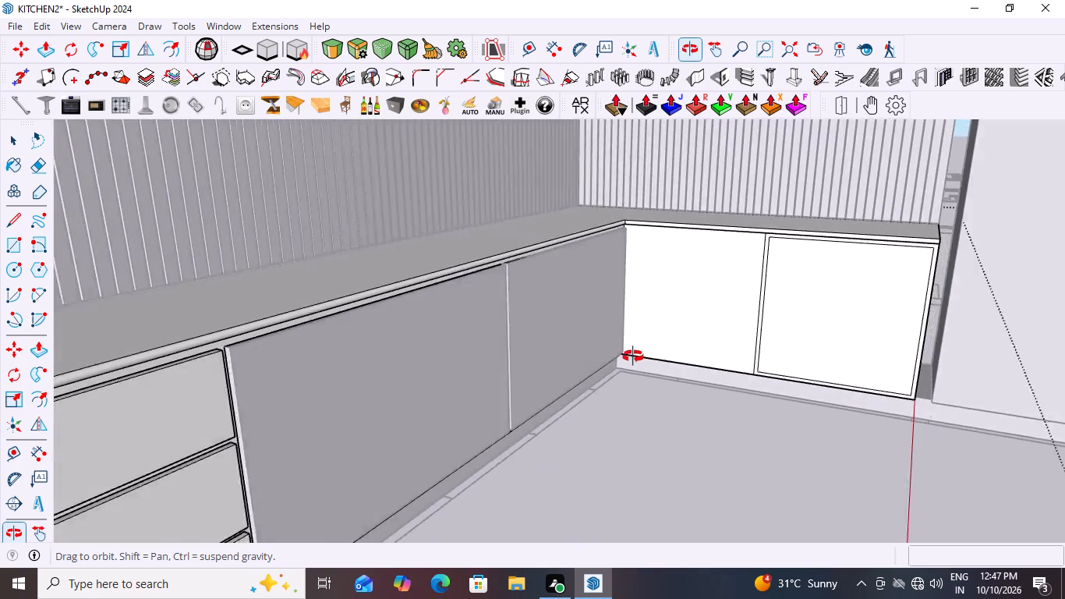
pyautogui.moveTo(633, 356); pyautogui.dragTo(497, 366, button='middle')
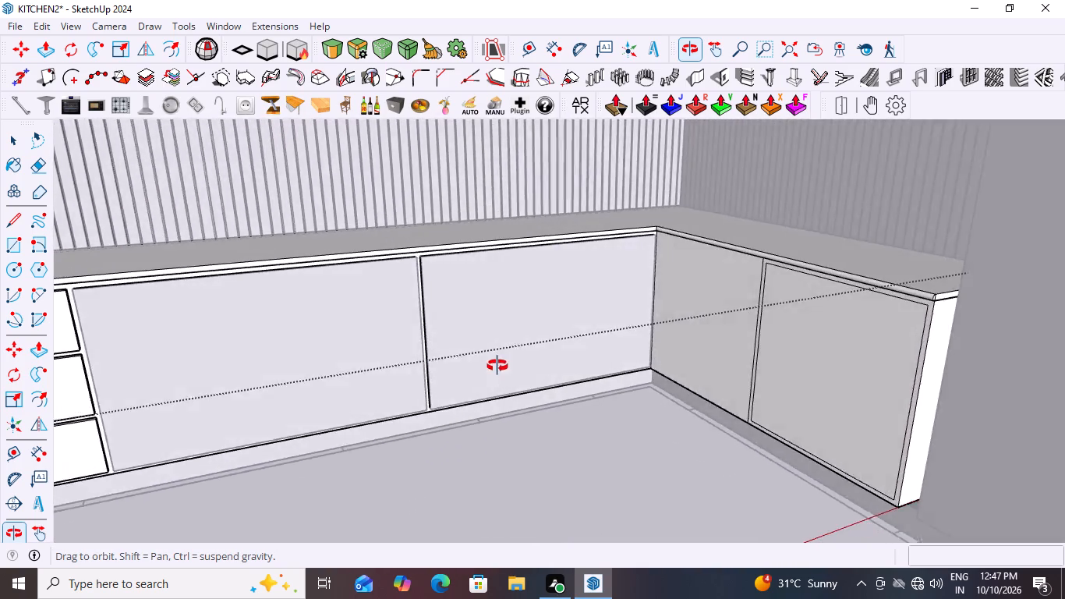
pyautogui.moveTo(497, 366); pyautogui.dragTo(700, 380, button='middle')
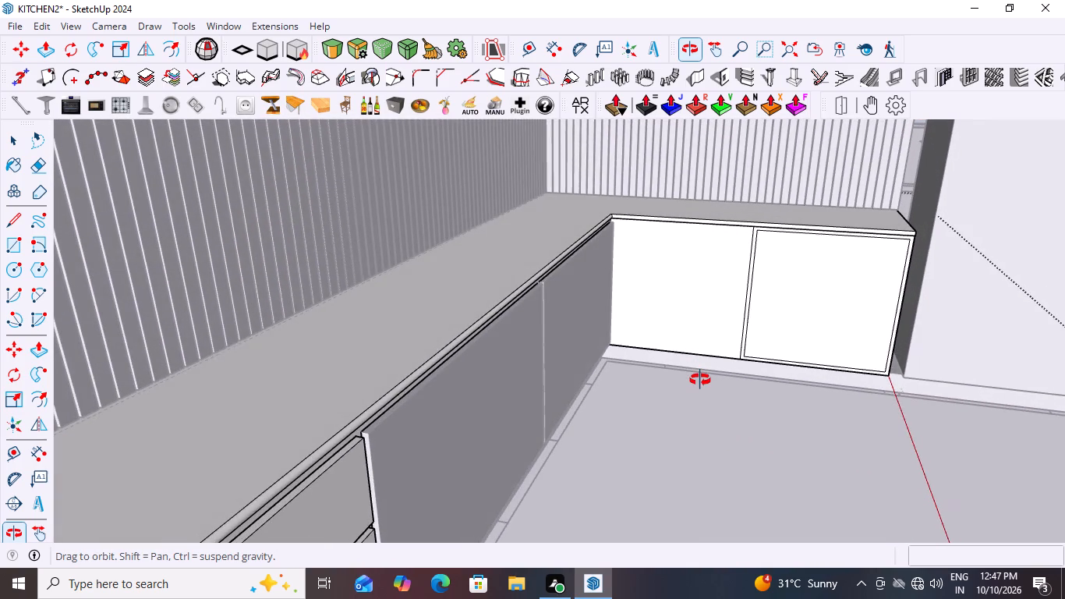
pyautogui.moveTo(700, 380); pyautogui.dragTo(639, 438, button='middle')
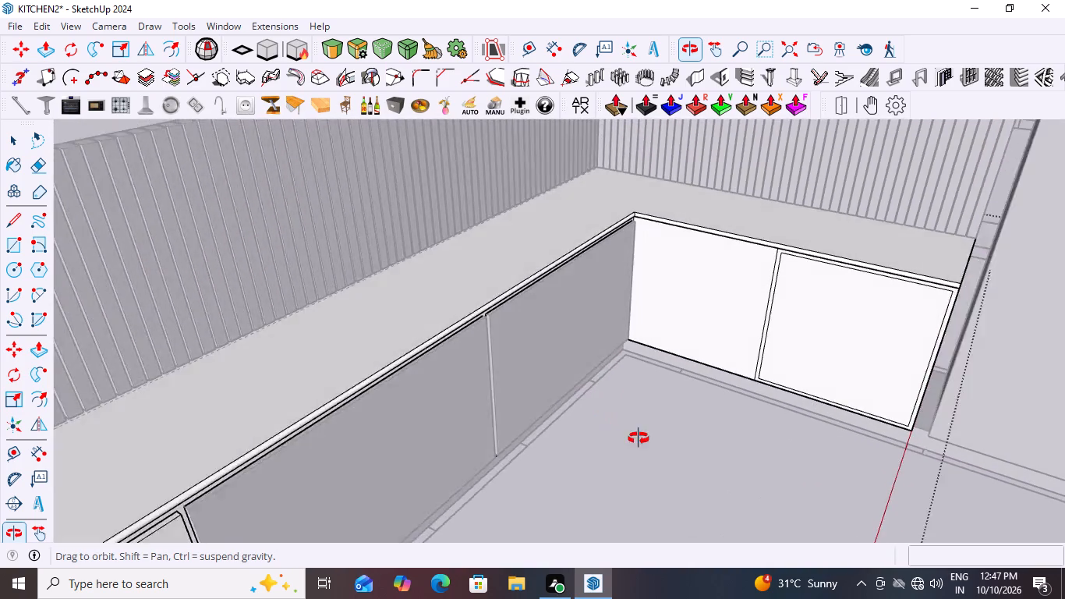
pyautogui.moveTo(639, 438); pyautogui.dragTo(679, 471, button='middle')
pyautogui.scroll(8, 472, 395)
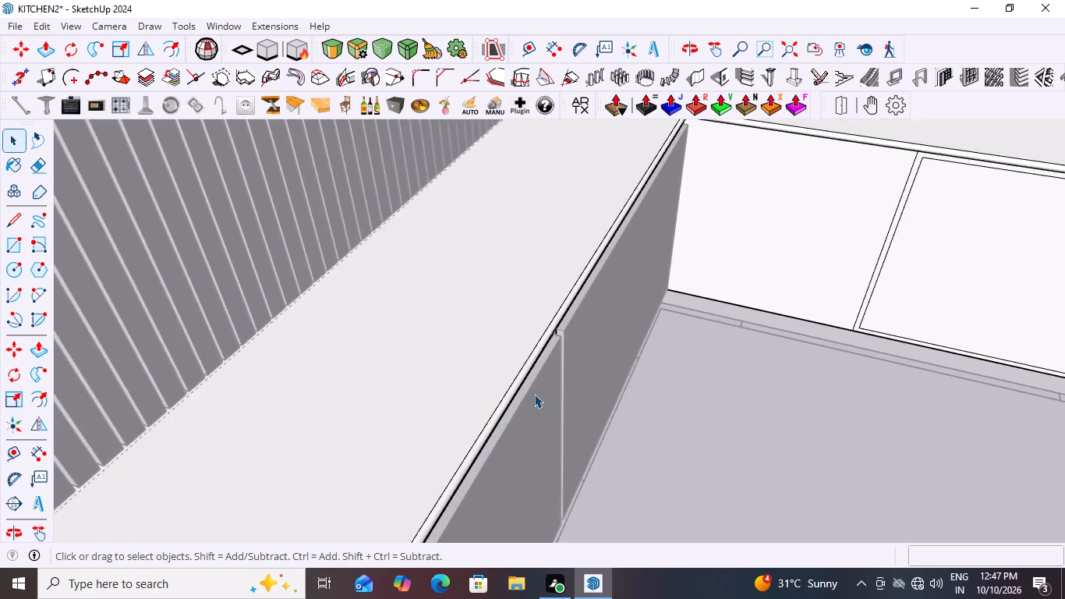
pyautogui.scroll(10, 534, 394)
pyautogui.scroll(-6, 533, 392)
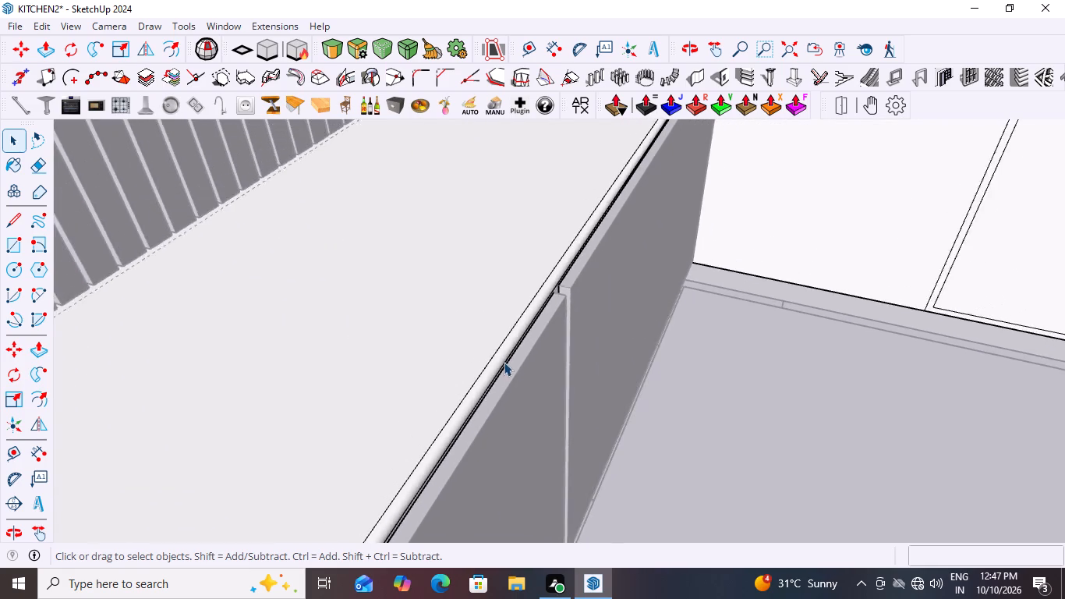
pyautogui.scroll(-19, 504, 362)
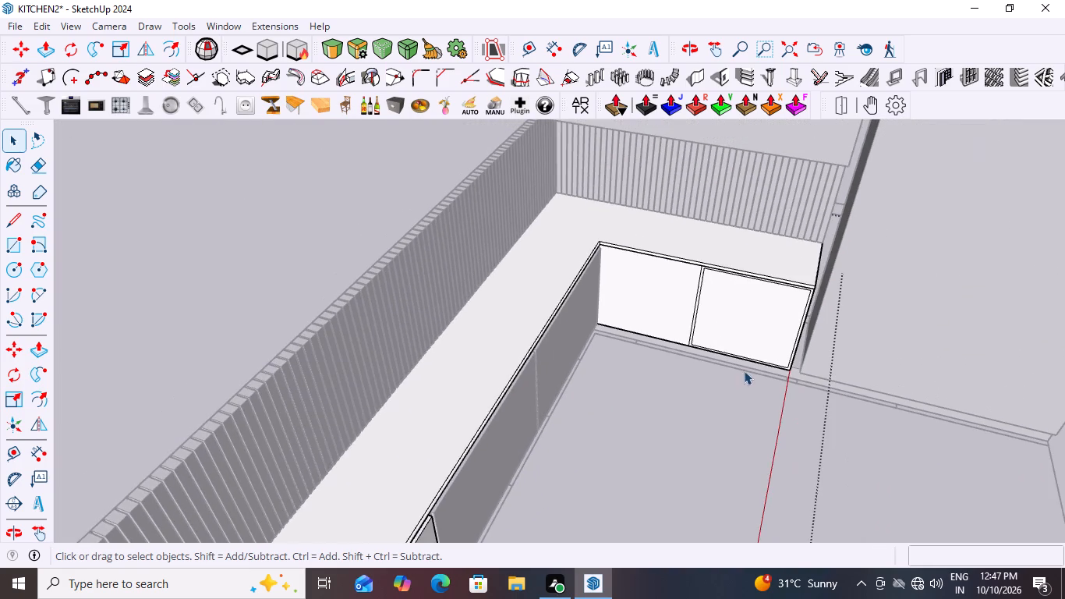
pyautogui.moveTo(754, 367); pyautogui.dragTo(777, 276, button='middle')
pyautogui.scroll(-4, 685, 314)
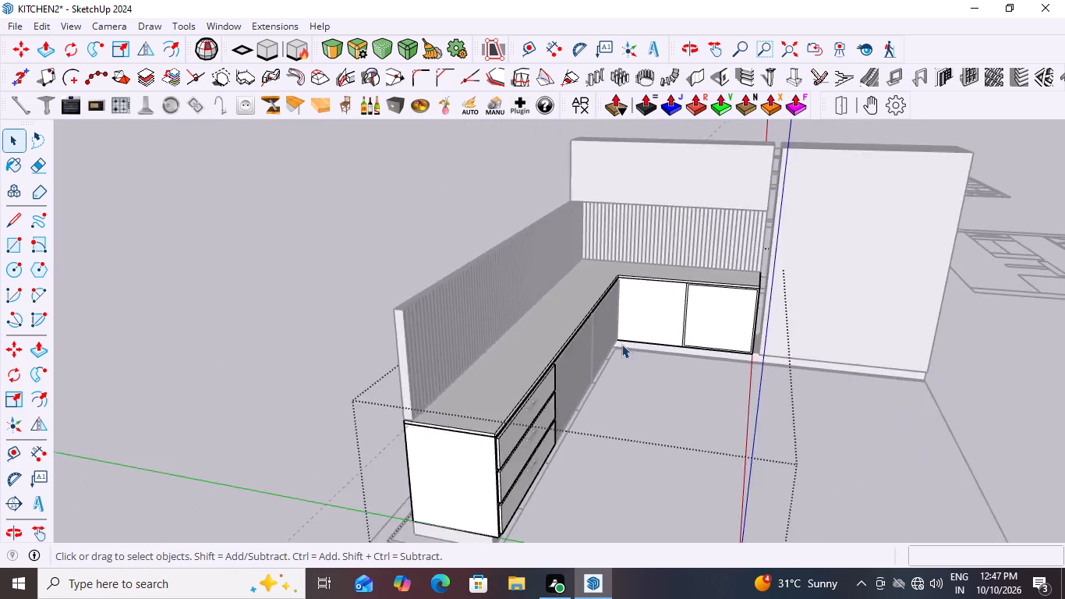
pyautogui.scroll(-4, 621, 344)
pyautogui.moveTo(685, 393); pyautogui.dragTo(721, 399, button='middle')
pyautogui.scroll(1, 721, 399)
pyautogui.scroll(1, 706, 282)
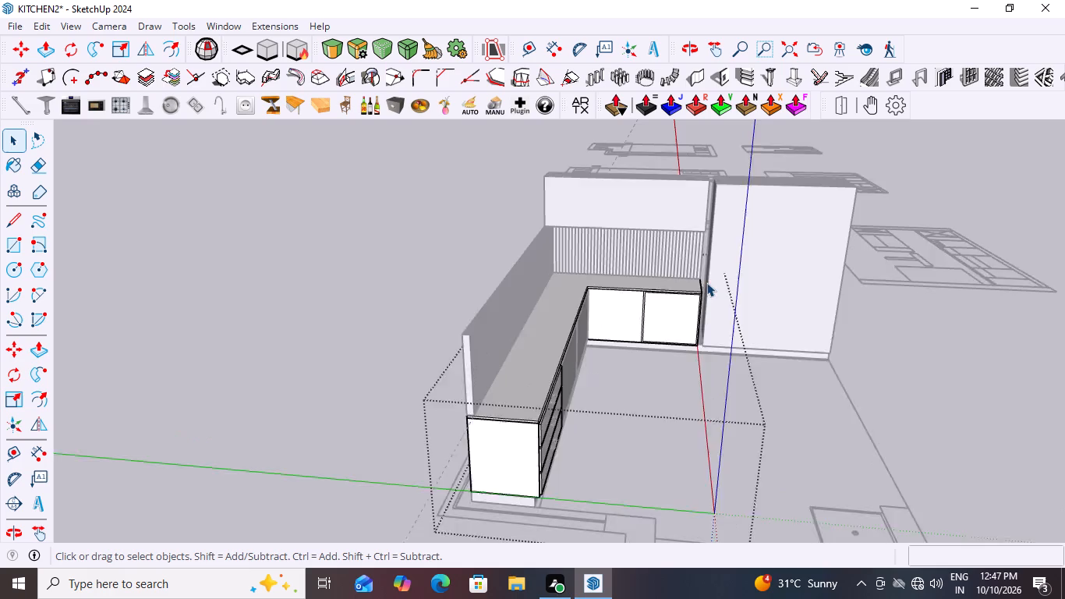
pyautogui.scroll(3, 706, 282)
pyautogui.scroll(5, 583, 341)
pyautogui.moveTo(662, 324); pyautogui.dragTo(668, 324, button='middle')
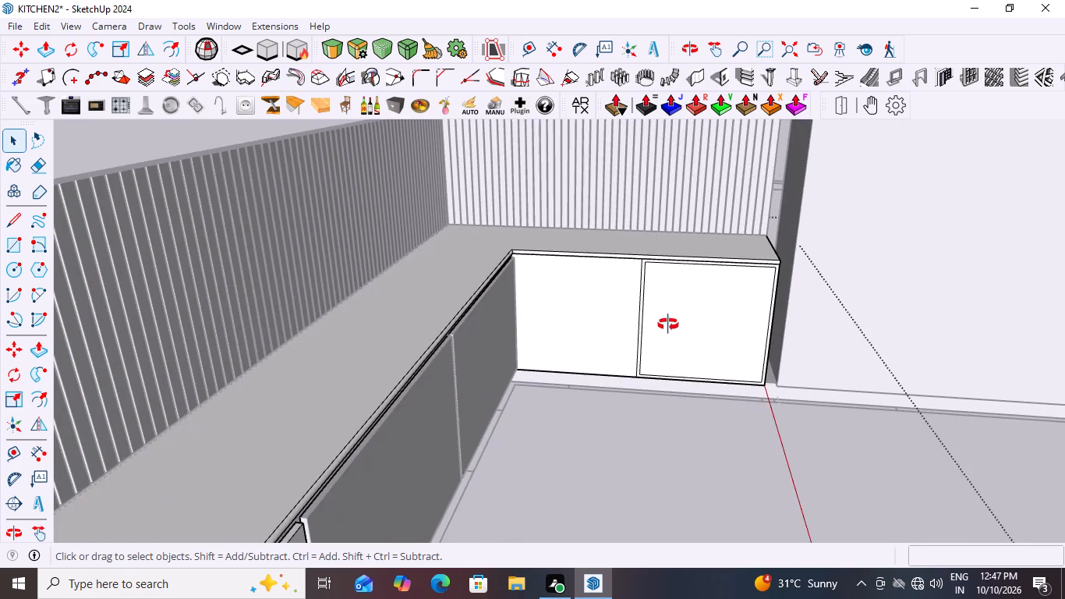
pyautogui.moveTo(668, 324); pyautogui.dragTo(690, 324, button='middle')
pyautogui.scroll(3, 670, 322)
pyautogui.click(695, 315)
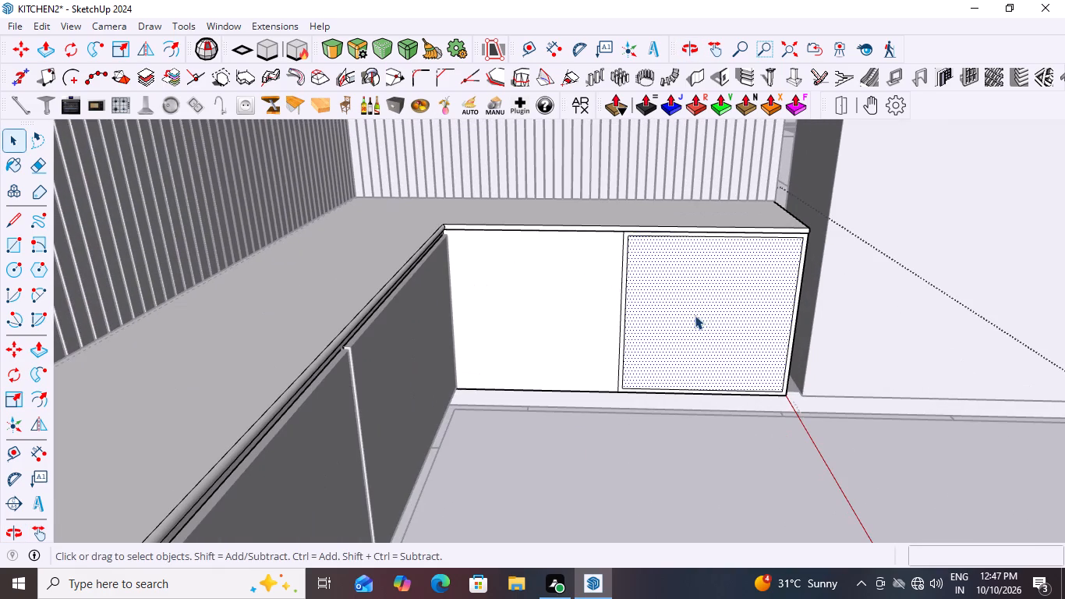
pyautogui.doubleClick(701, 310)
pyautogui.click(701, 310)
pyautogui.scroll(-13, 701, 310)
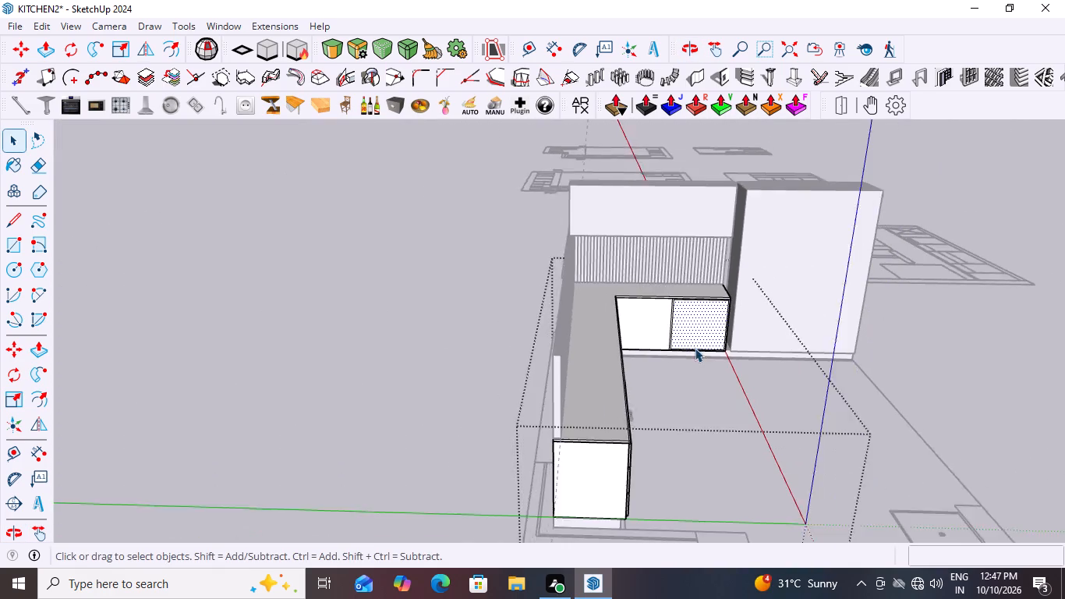
# Close the base cabinets' group and delete all guides in the model.
pyautogui.click(999, 190)
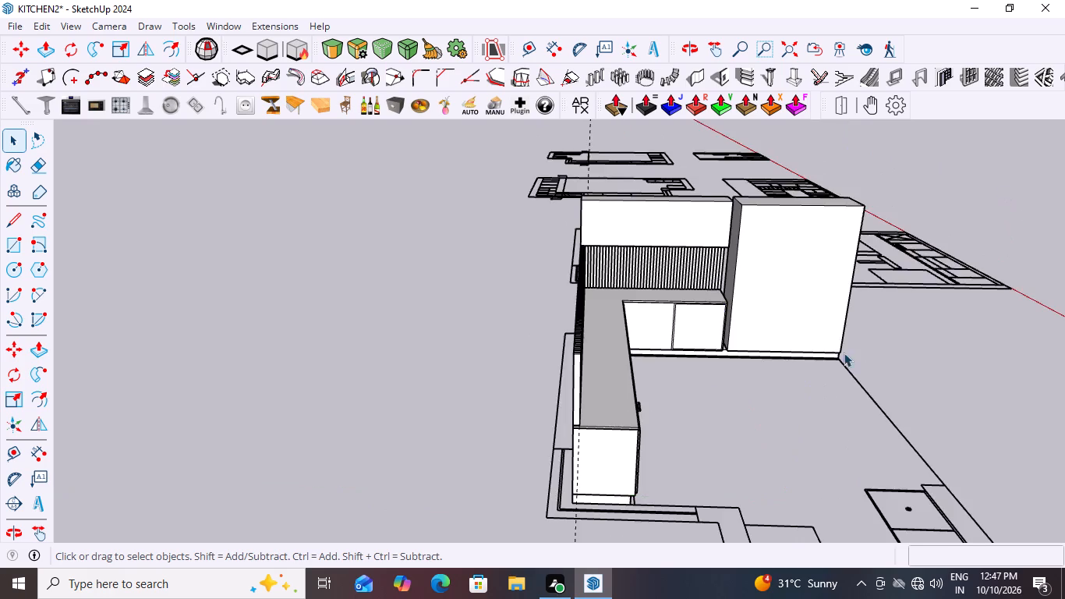
pyautogui.moveTo(840, 354); pyautogui.dragTo(634, 370, button='middle')
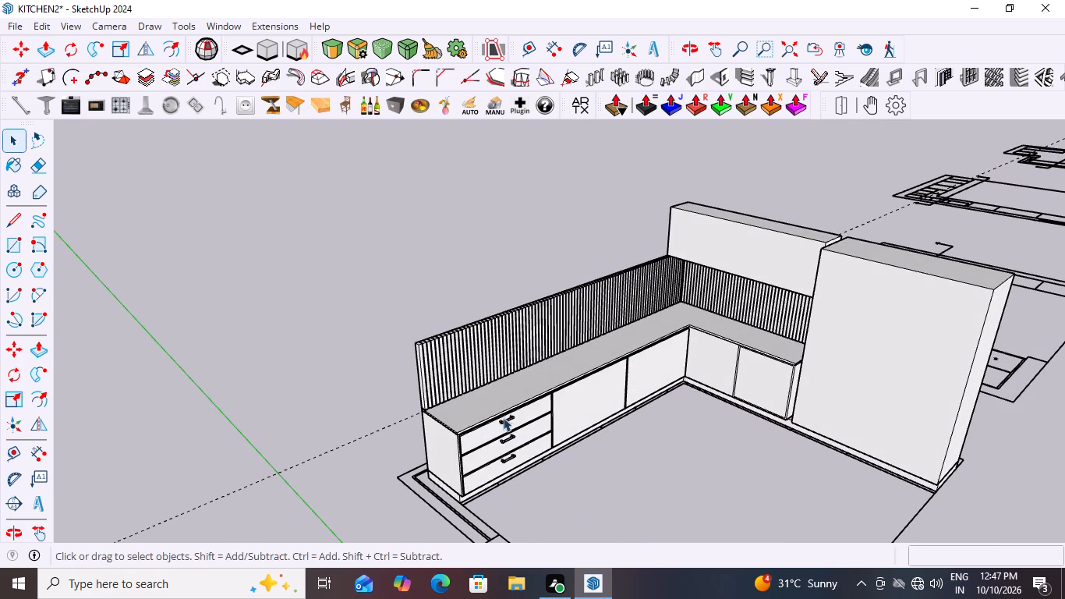
pyautogui.click(41, 27)
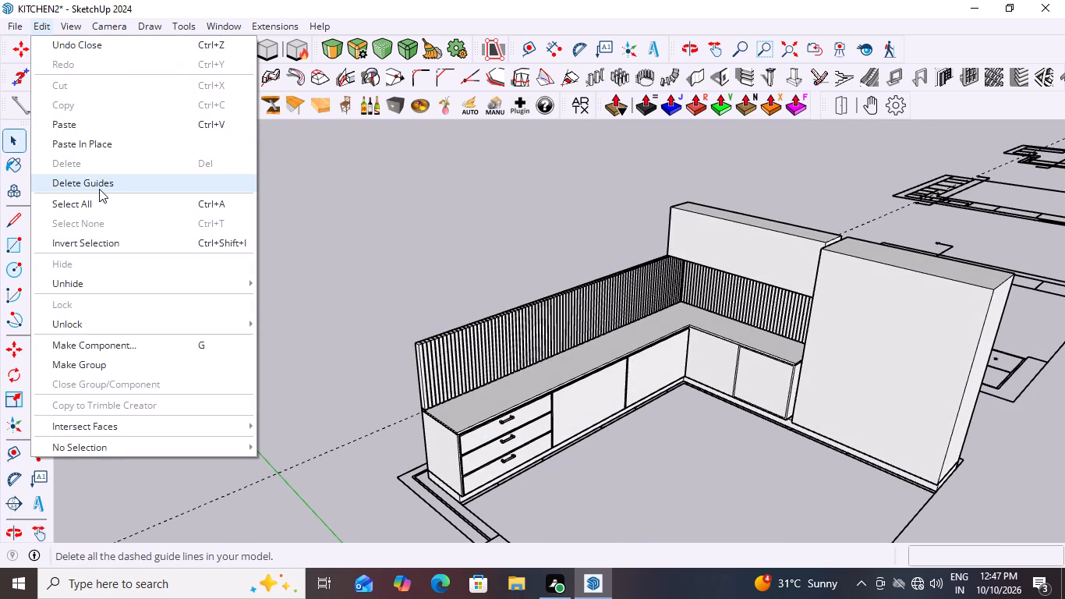
pyautogui.click(99, 186)
# Reopen the base cabinets' group and place a guide on the countertop about 498 mm behind its front edge, parallel to the backsplash.
pyautogui.scroll(2, 497, 366)
pyautogui.scroll(-3, 483, 402)
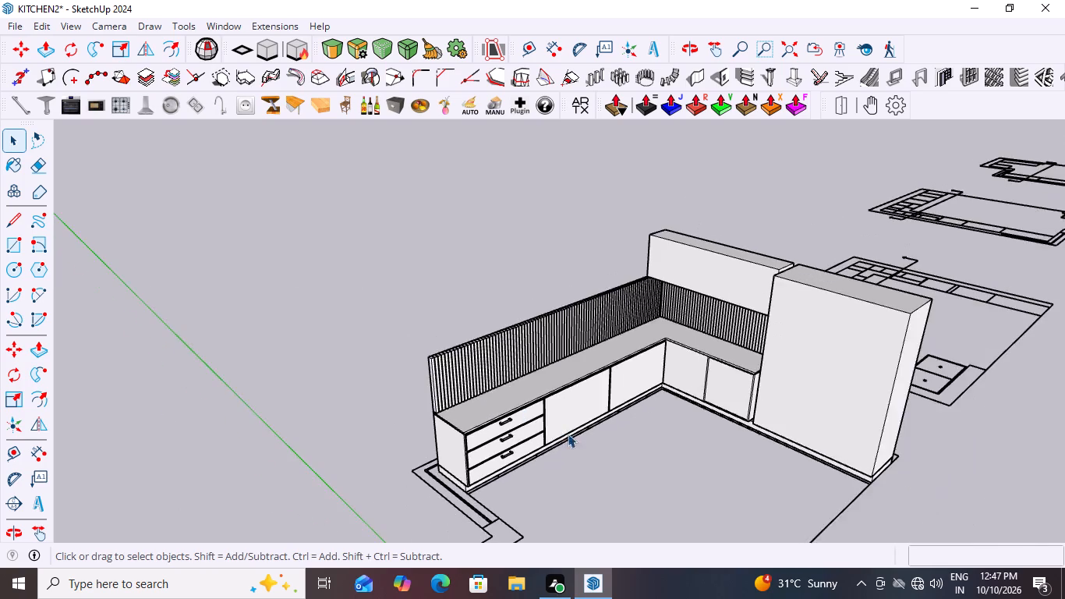
pyautogui.scroll(-3, 568, 434)
pyautogui.moveTo(684, 454); pyautogui.dragTo(820, 526, button='middle')
pyautogui.scroll(7, 629, 341)
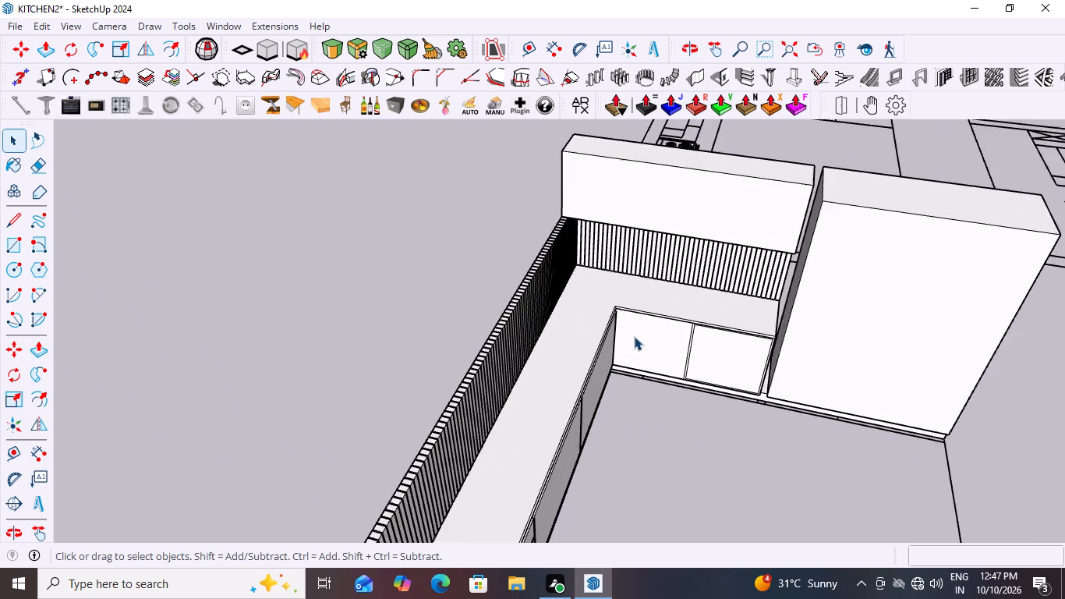
pyautogui.scroll(1, 689, 264)
pyautogui.moveTo(622, 415); pyautogui.dragTo(724, 367, button='middle')
pyautogui.scroll(4, 736, 337)
pyautogui.doubleClick(705, 335)
pyautogui.click(705, 335)
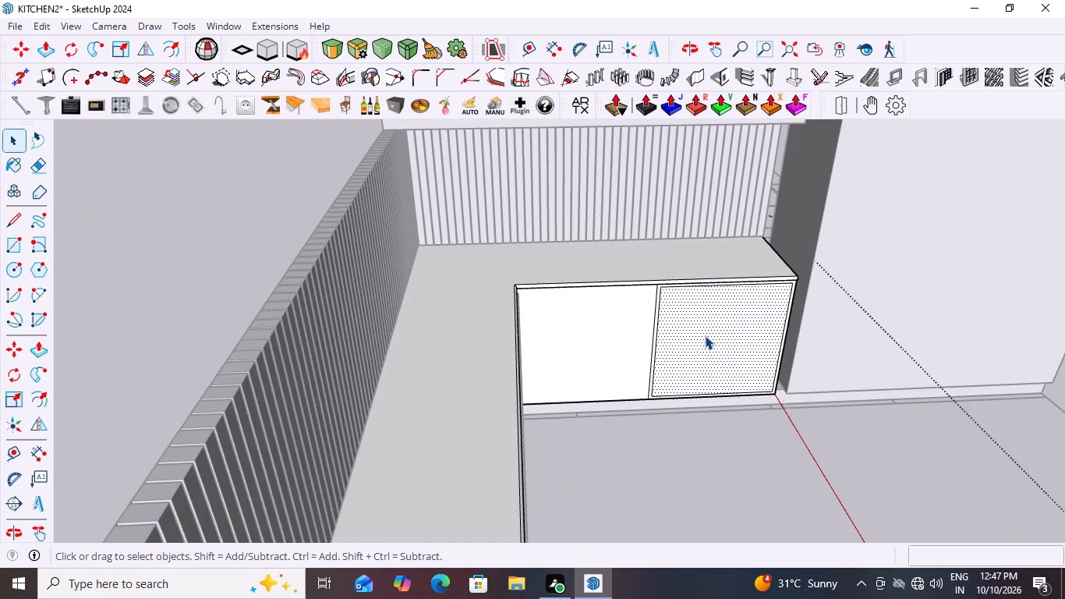
pyautogui.press('t')
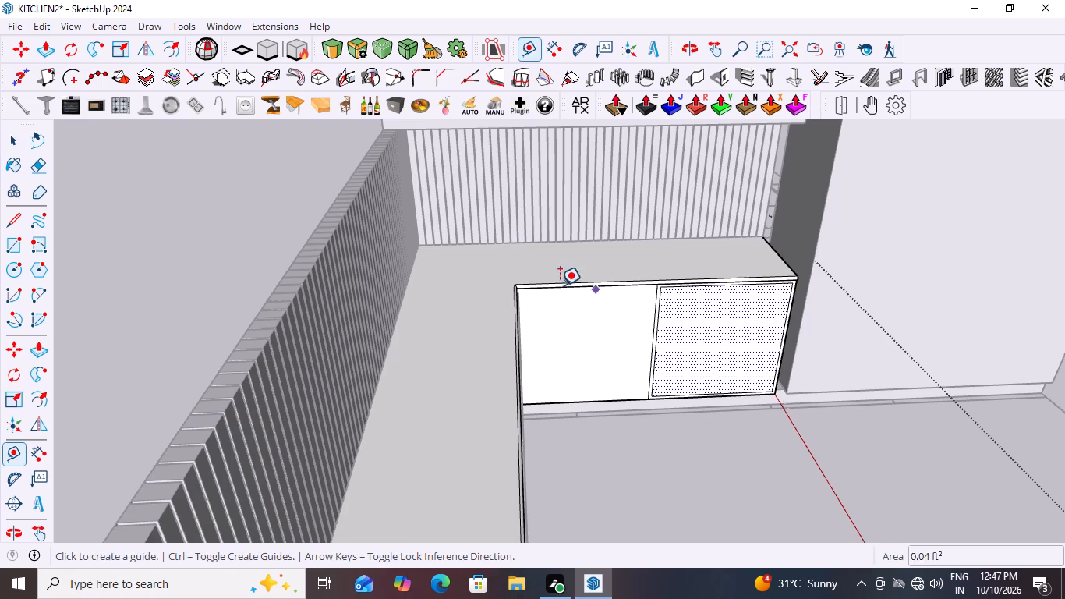
pyautogui.moveTo(613, 418); pyautogui.dragTo(622, 493, button='middle')
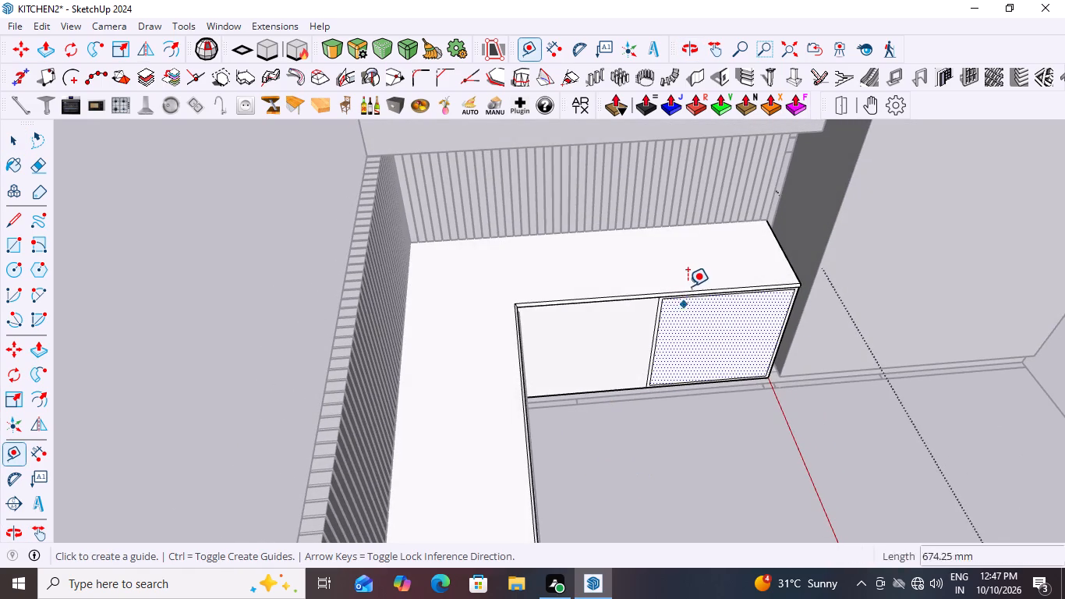
pyautogui.scroll(3, 688, 282)
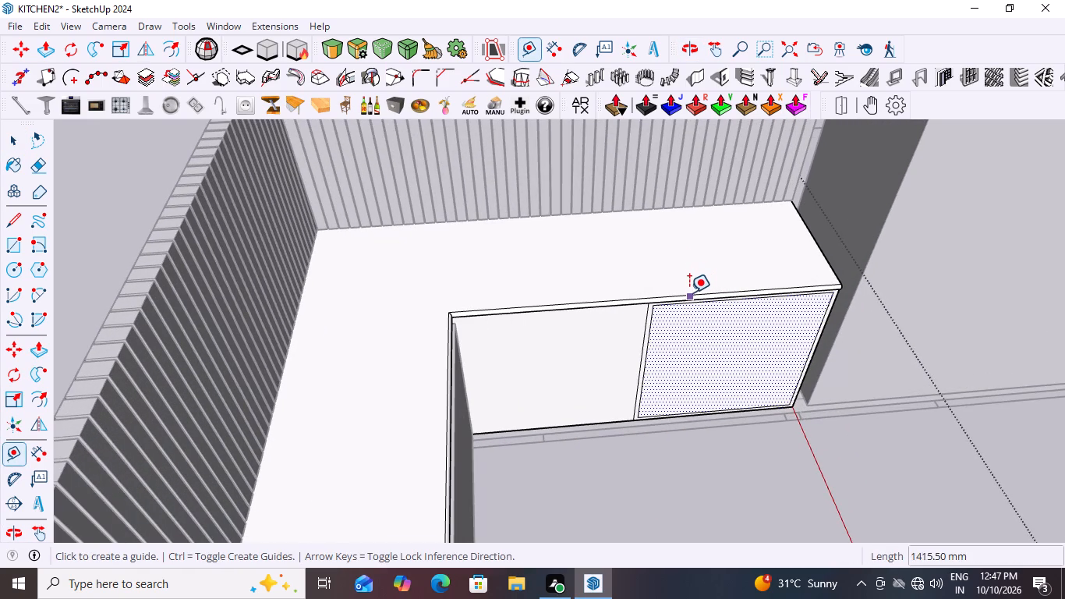
pyautogui.click(689, 292)
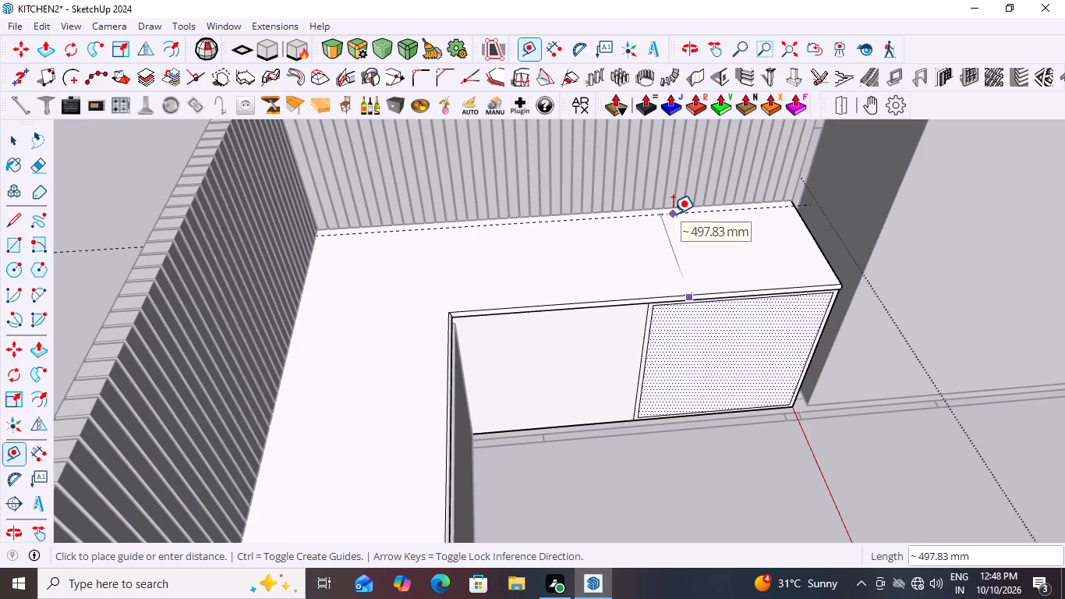
pyautogui.click(673, 214)
pyautogui.scroll(-3, 517, 343)
pyautogui.press('space')
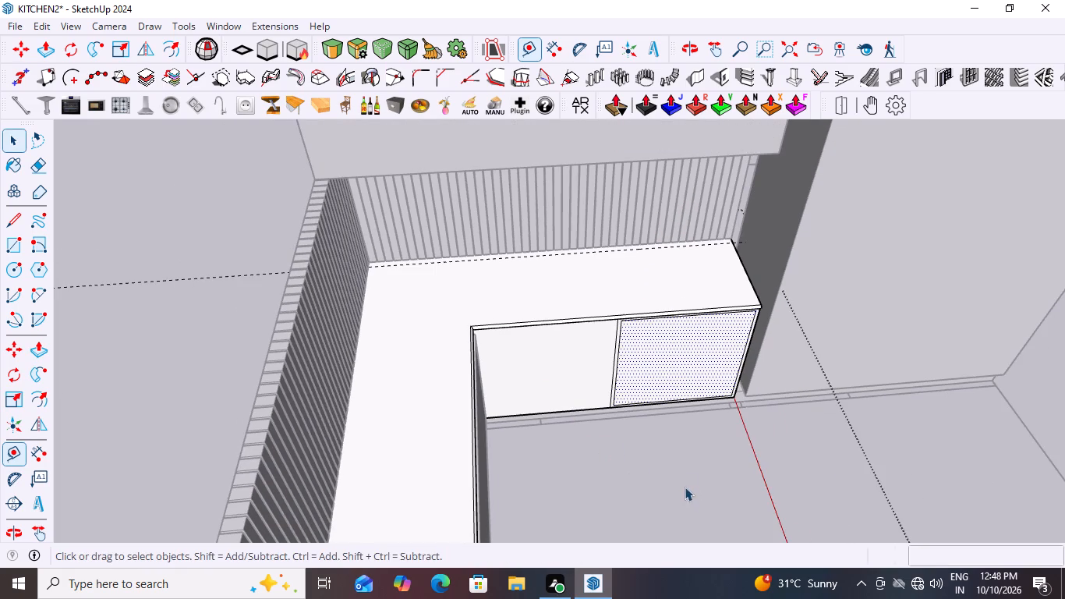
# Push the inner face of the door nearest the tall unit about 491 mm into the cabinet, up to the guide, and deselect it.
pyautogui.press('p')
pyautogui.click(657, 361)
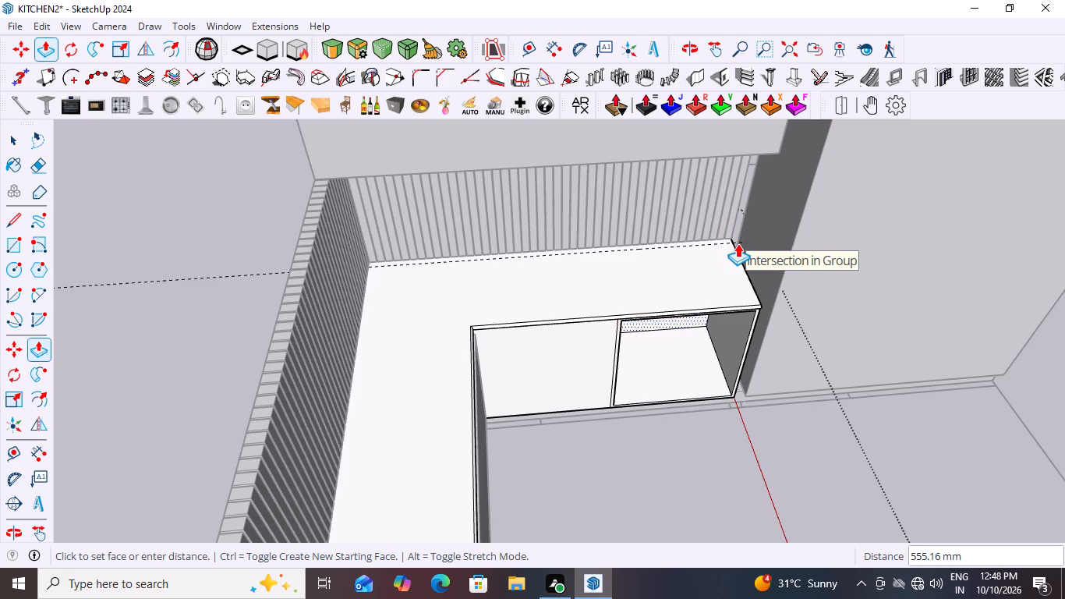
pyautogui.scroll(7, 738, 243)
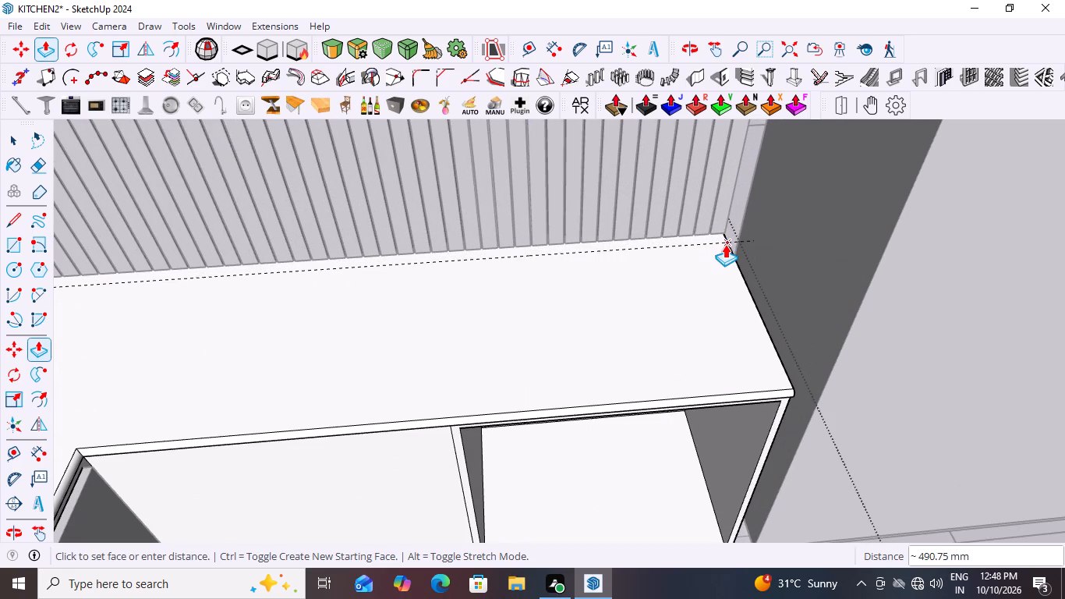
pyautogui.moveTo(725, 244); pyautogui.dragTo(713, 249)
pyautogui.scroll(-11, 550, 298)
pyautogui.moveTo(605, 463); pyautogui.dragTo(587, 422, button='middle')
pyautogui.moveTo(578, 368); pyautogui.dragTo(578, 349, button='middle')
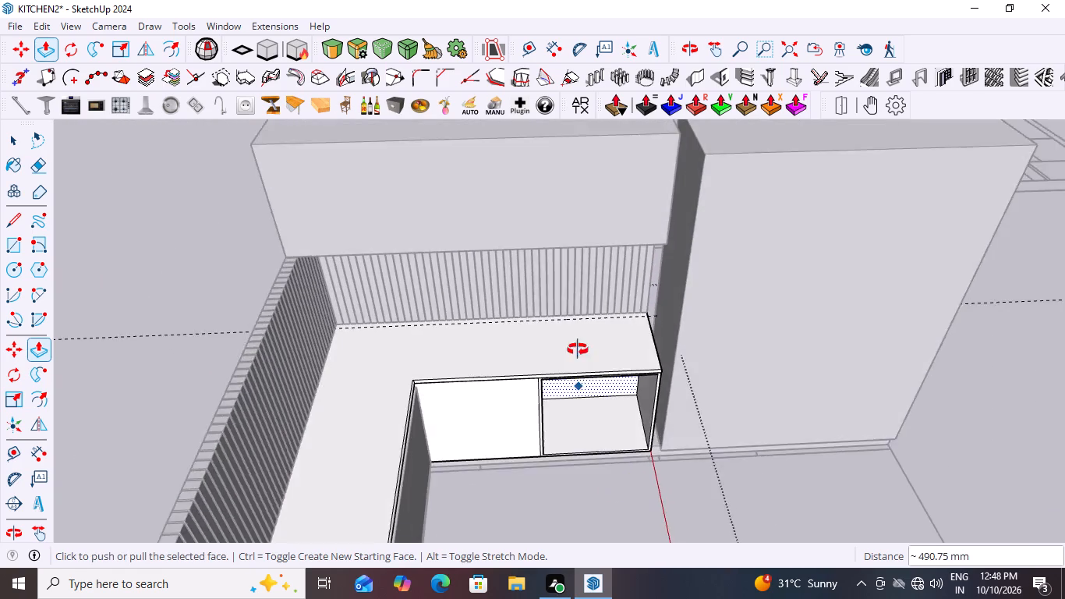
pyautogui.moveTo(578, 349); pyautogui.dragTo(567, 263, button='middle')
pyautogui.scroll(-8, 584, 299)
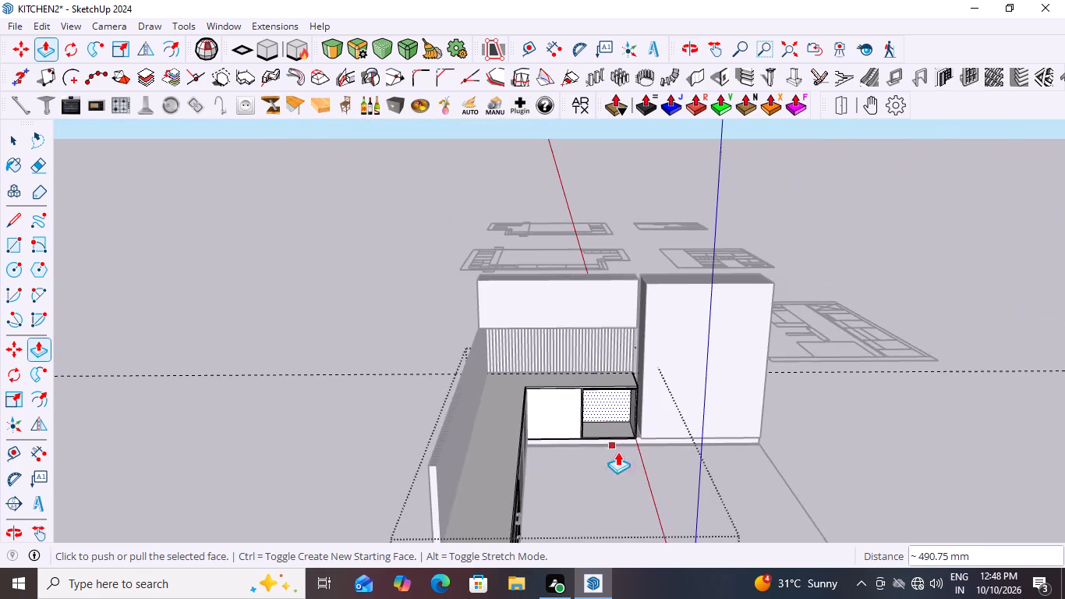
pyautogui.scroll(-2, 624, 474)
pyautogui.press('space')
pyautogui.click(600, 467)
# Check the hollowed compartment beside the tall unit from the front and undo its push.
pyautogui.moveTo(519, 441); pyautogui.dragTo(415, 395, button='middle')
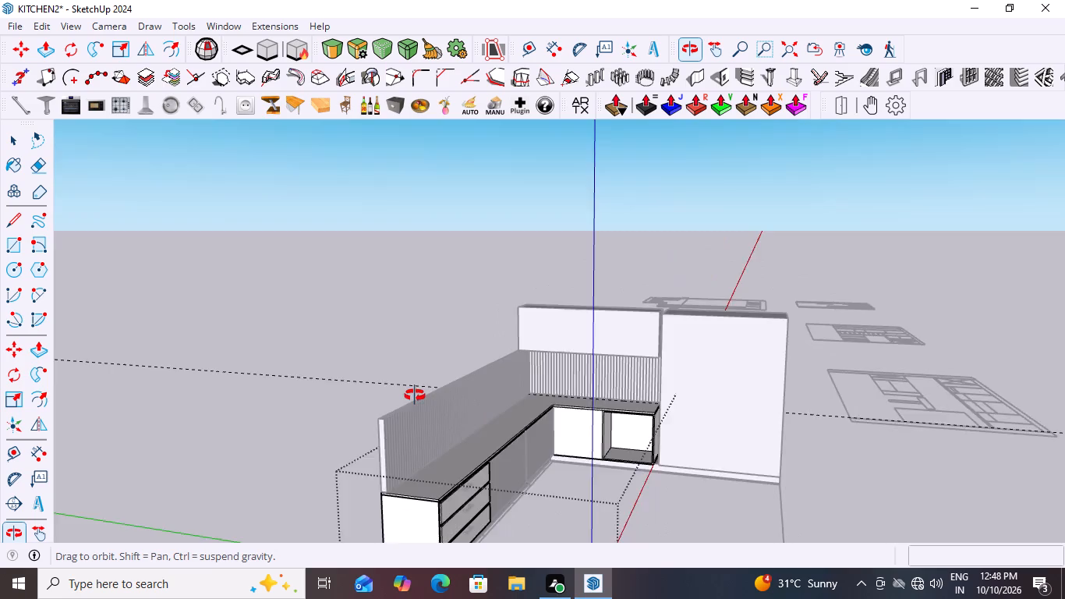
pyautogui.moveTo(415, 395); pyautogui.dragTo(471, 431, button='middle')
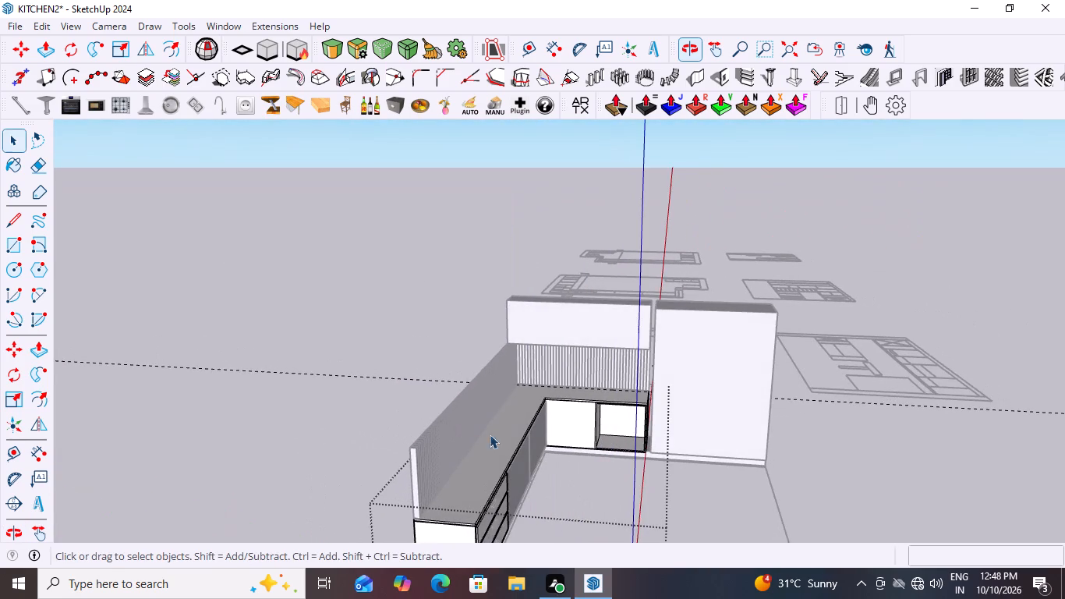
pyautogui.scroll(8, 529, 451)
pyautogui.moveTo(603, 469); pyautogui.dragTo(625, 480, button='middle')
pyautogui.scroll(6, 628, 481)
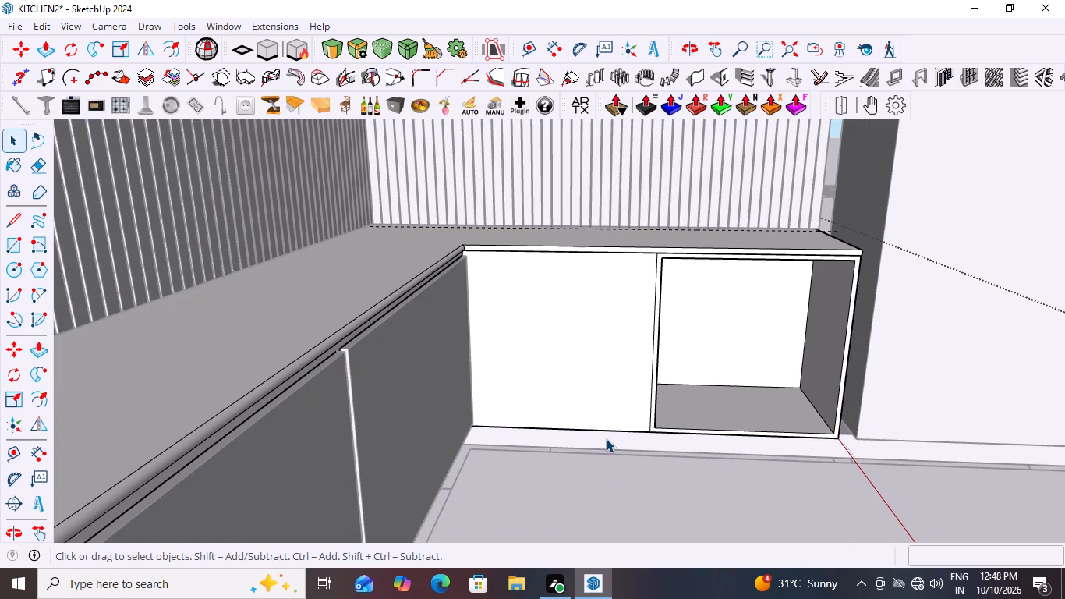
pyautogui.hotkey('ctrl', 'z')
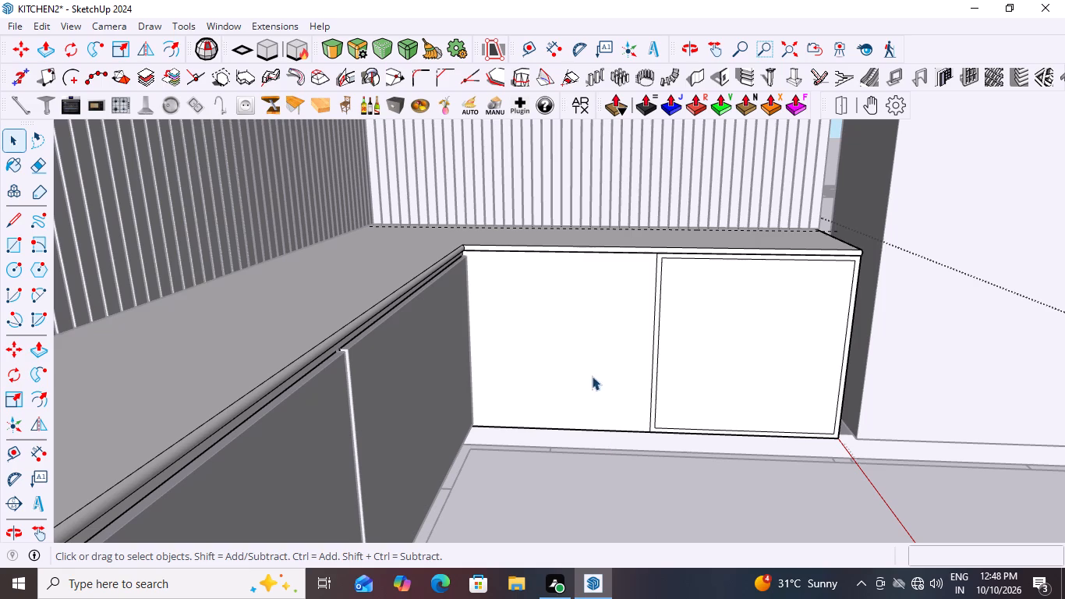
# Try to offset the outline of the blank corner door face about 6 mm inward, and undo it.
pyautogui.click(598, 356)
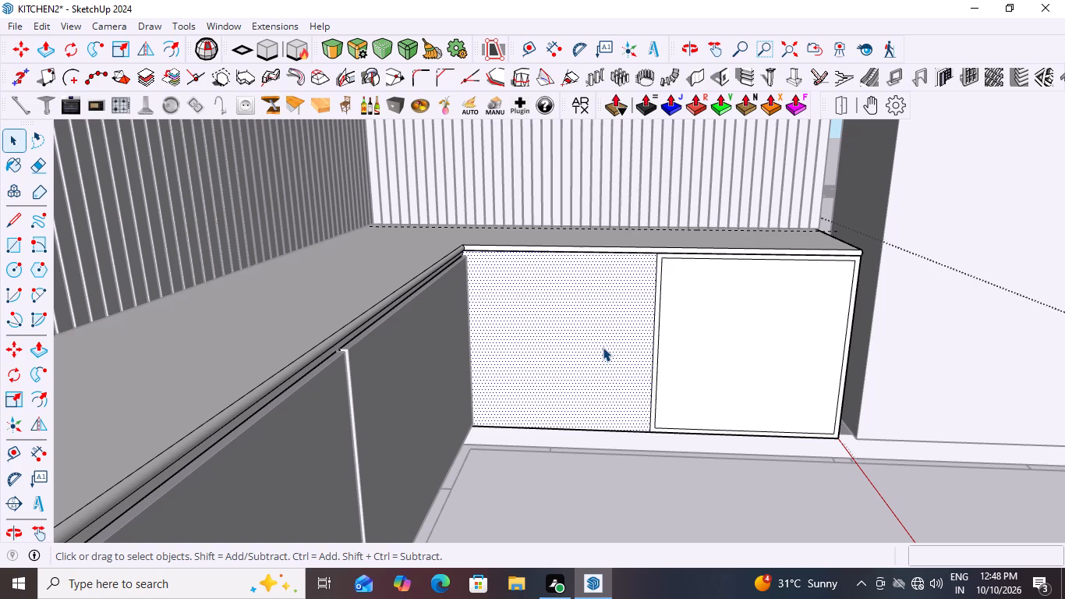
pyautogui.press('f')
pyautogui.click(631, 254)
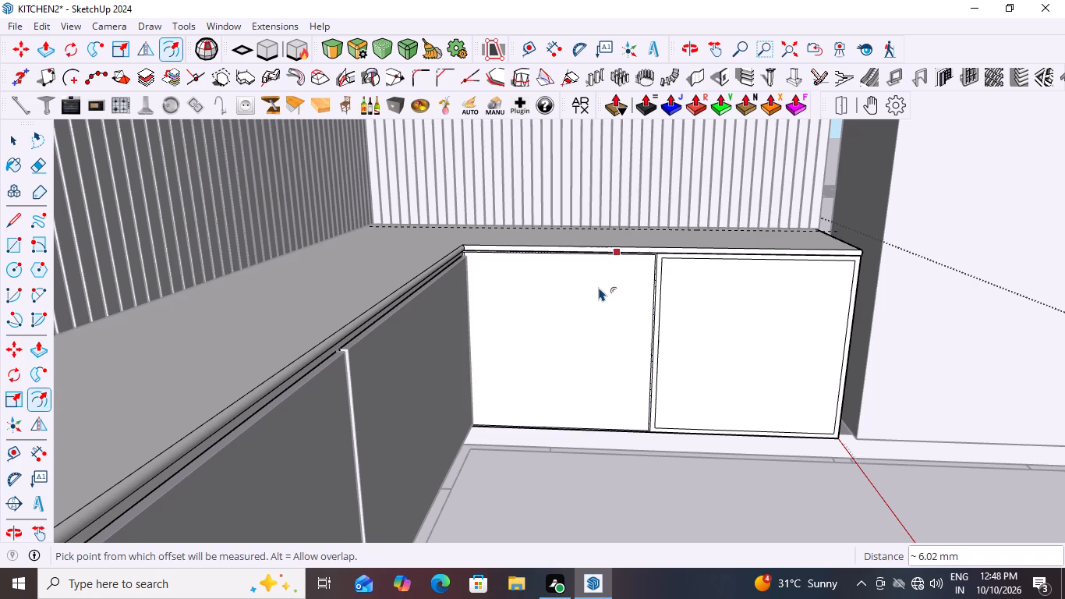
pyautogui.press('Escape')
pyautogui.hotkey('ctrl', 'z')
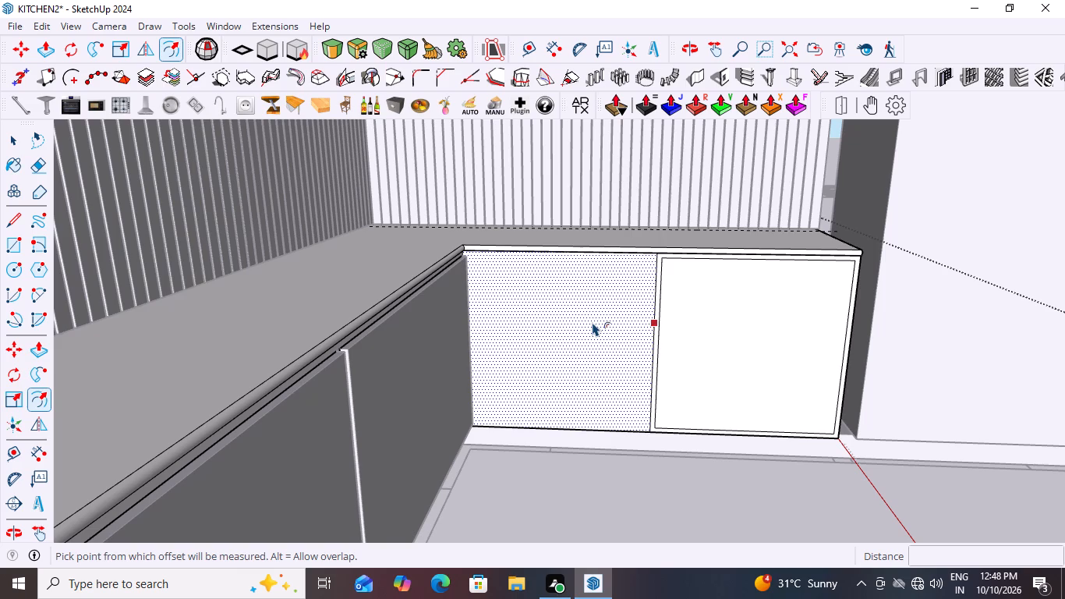
# Offset the outline of the blank corner door face 18 mm inward.
pyautogui.press('f')
pyautogui.click(655, 308)
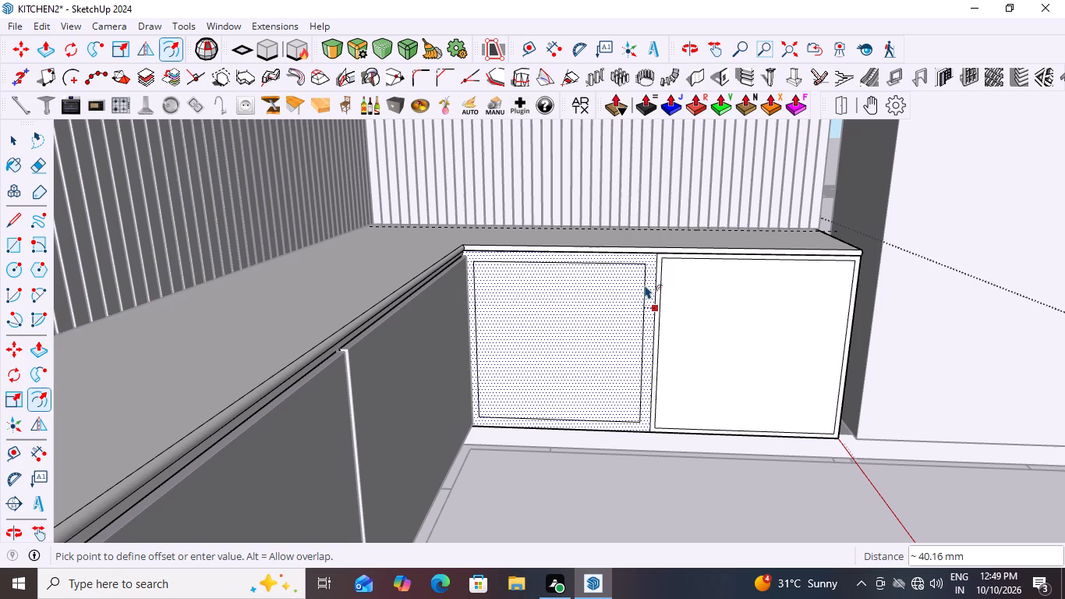
pyautogui.write('18MM')
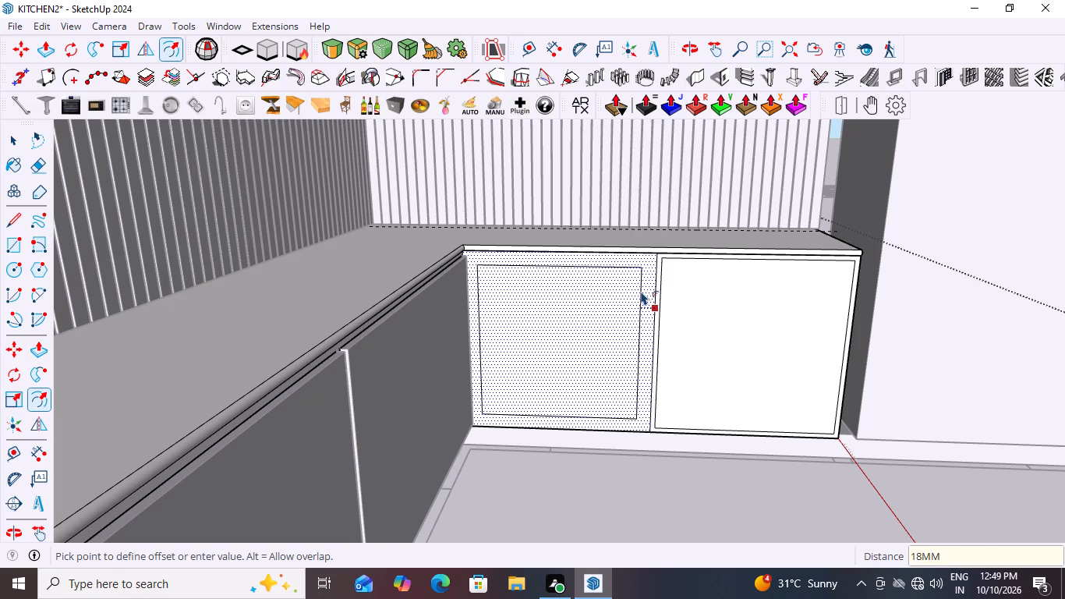
pyautogui.press('Return')
pyautogui.scroll(-2, 621, 498)
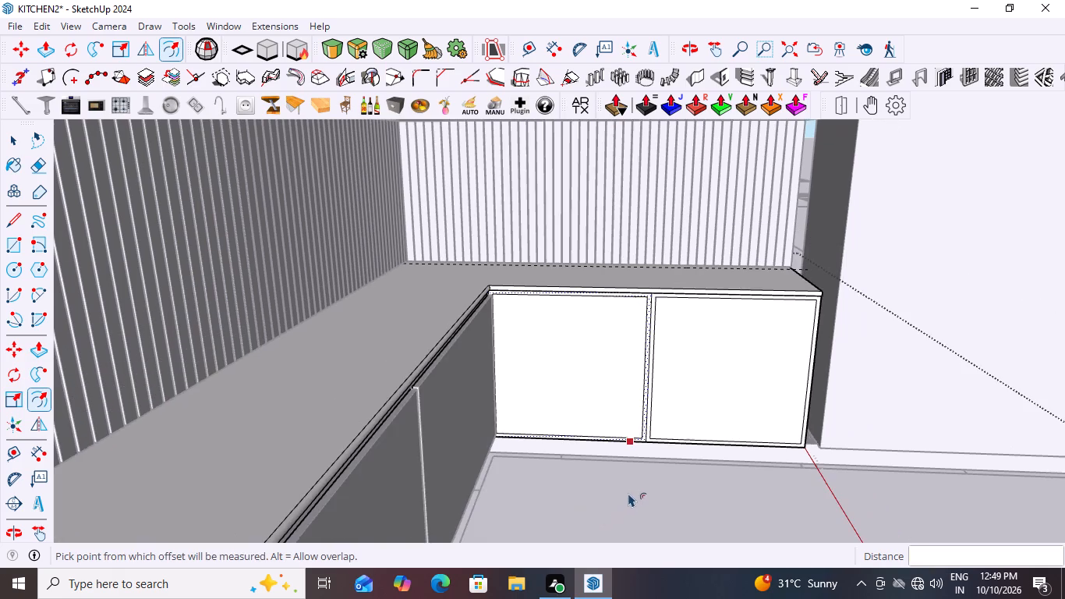
pyautogui.moveTo(632, 494); pyautogui.dragTo(654, 494, button='middle')
pyautogui.scroll(4, 632, 396)
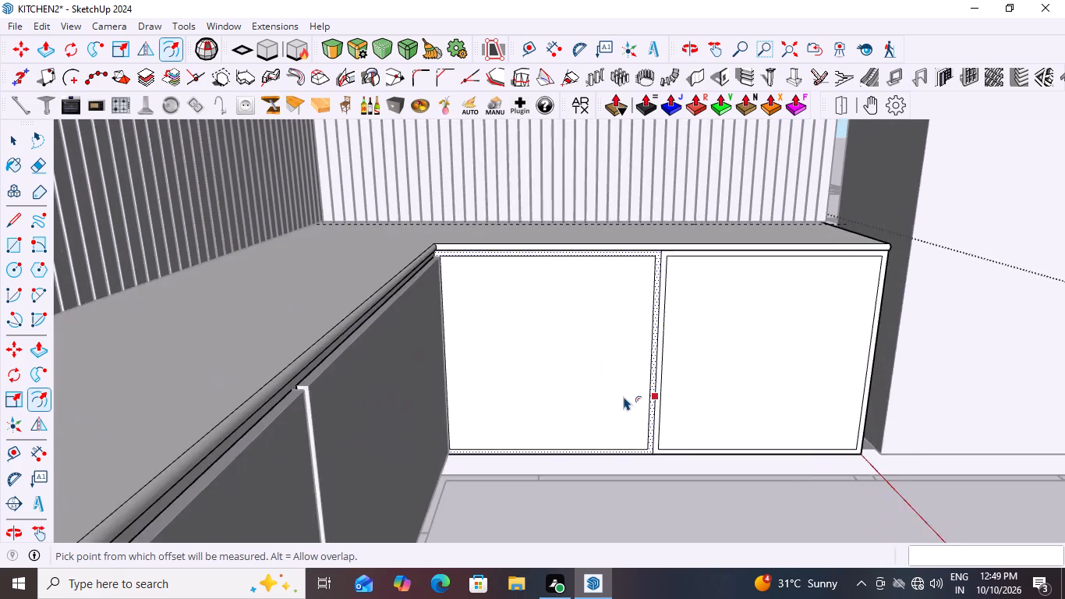
pyautogui.scroll(1, 624, 396)
pyautogui.press('space')
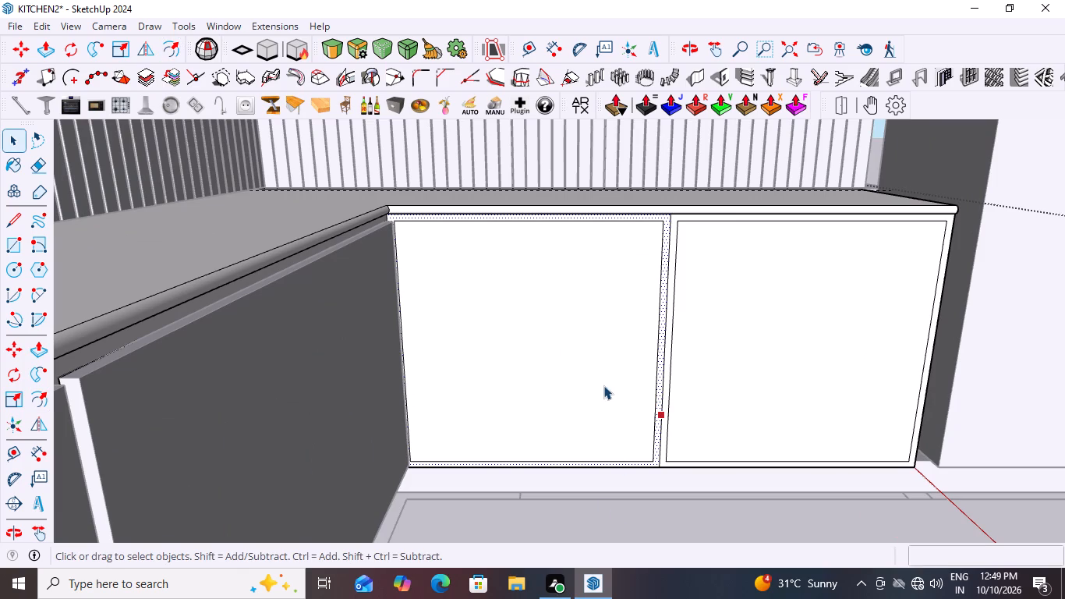
# Push the inner face of the blank corner door about 491 mm into the cabinet, up to the guide, and deselect it.
pyautogui.click(603, 385)
pyautogui.press('p')
pyautogui.click(598, 385)
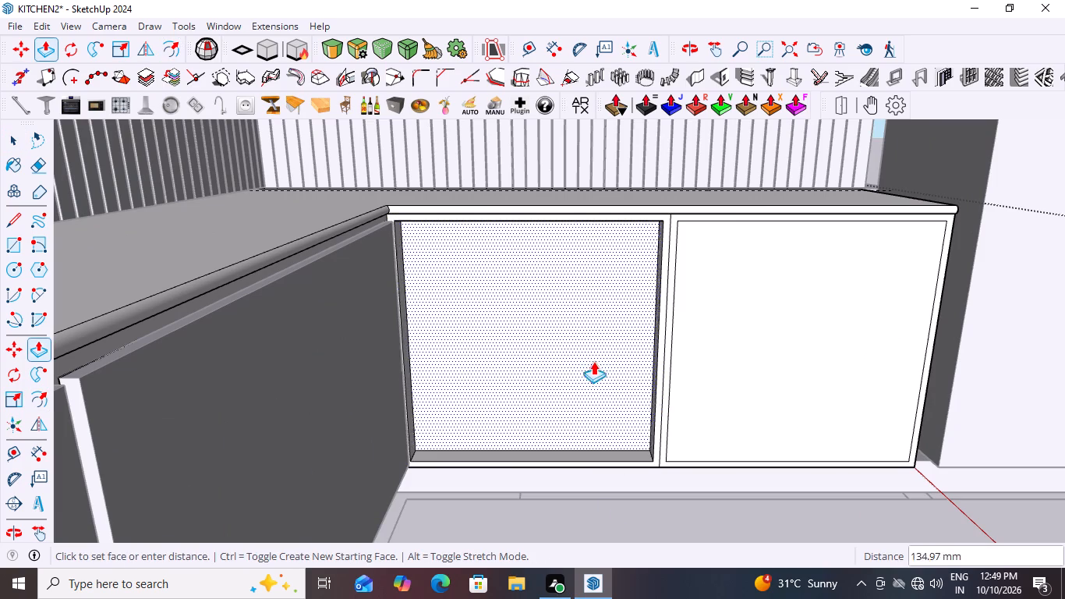
pyautogui.moveTo(616, 333); pyautogui.dragTo(604, 470, button='middle')
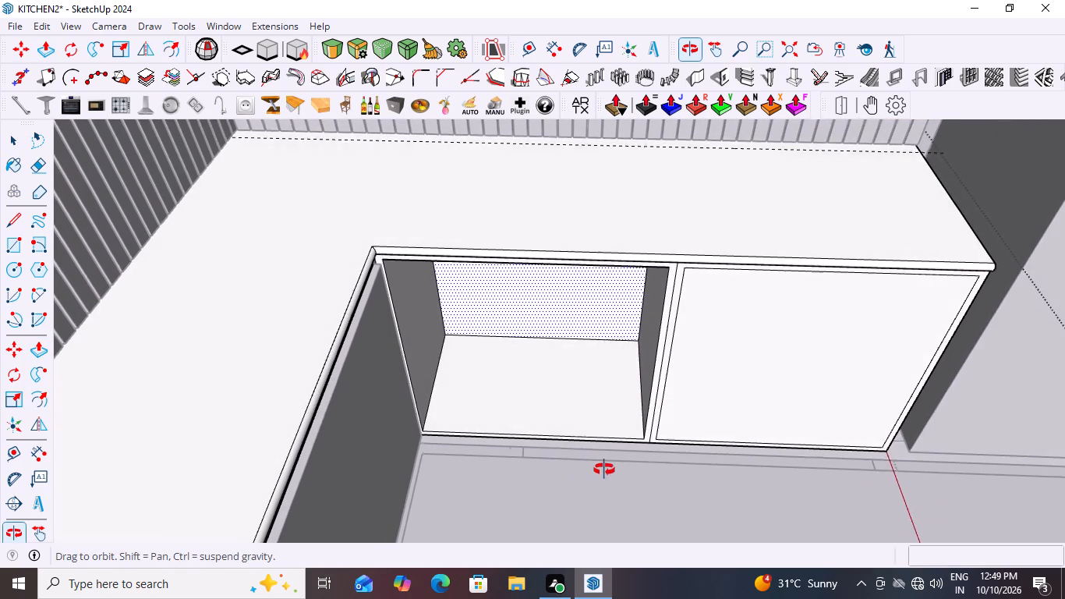
pyautogui.moveTo(604, 470); pyautogui.dragTo(603, 472, button='middle')
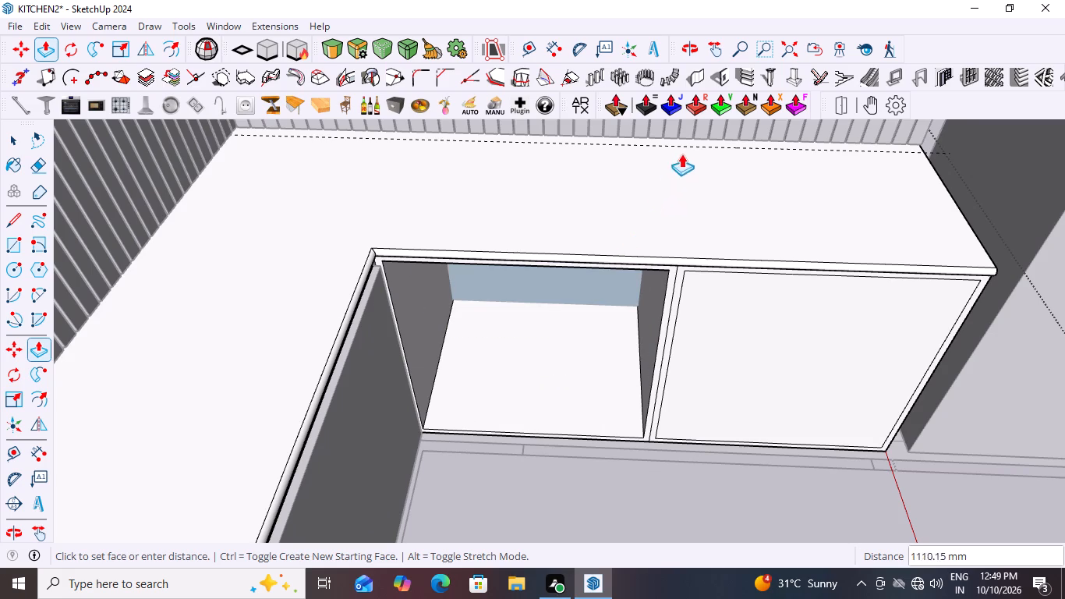
pyautogui.click(927, 153)
pyautogui.scroll(-11, 630, 332)
pyautogui.moveTo(631, 414); pyautogui.dragTo(538, 306, button='middle')
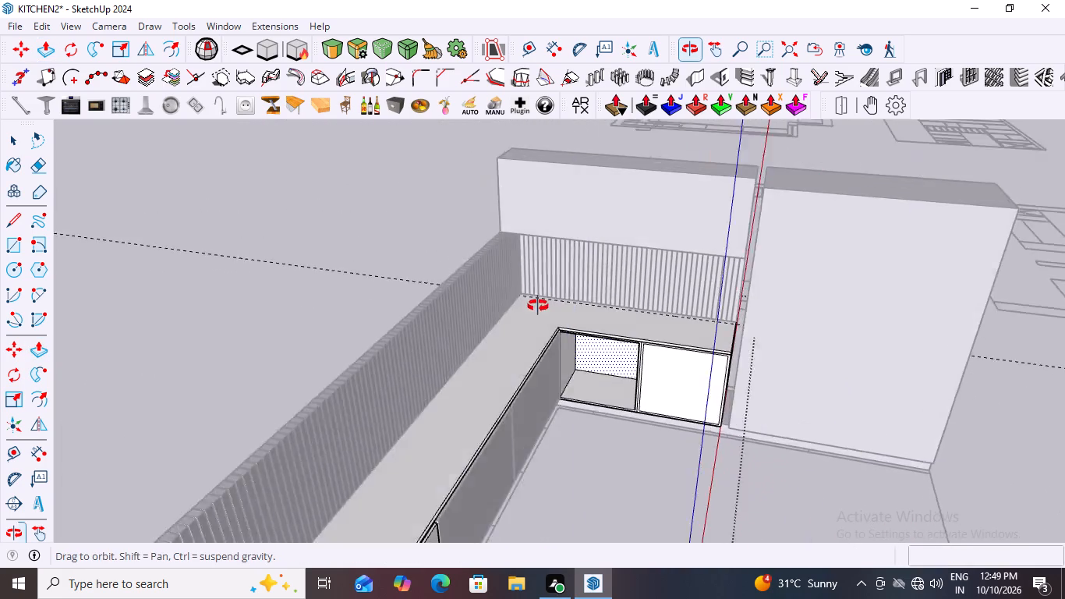
pyautogui.moveTo(538, 306); pyautogui.dragTo(584, 261, button='middle')
pyautogui.scroll(6, 573, 409)
pyautogui.scroll(-3, 586, 406)
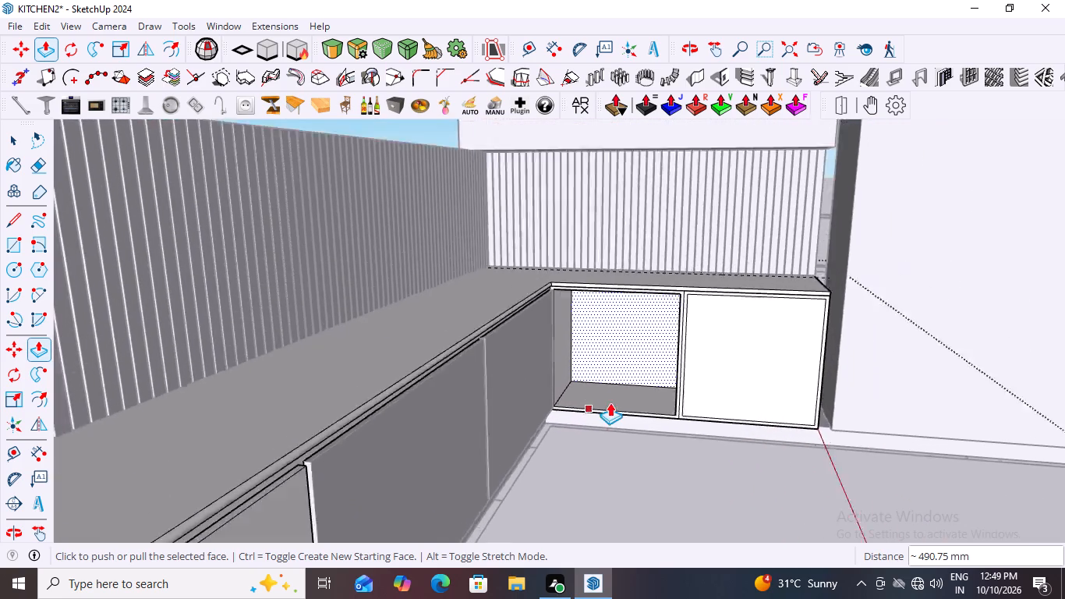
pyautogui.scroll(-4, 610, 402)
pyautogui.moveTo(639, 443); pyautogui.dragTo(656, 452, button='middle')
pyautogui.press('space')
pyautogui.click(635, 446)
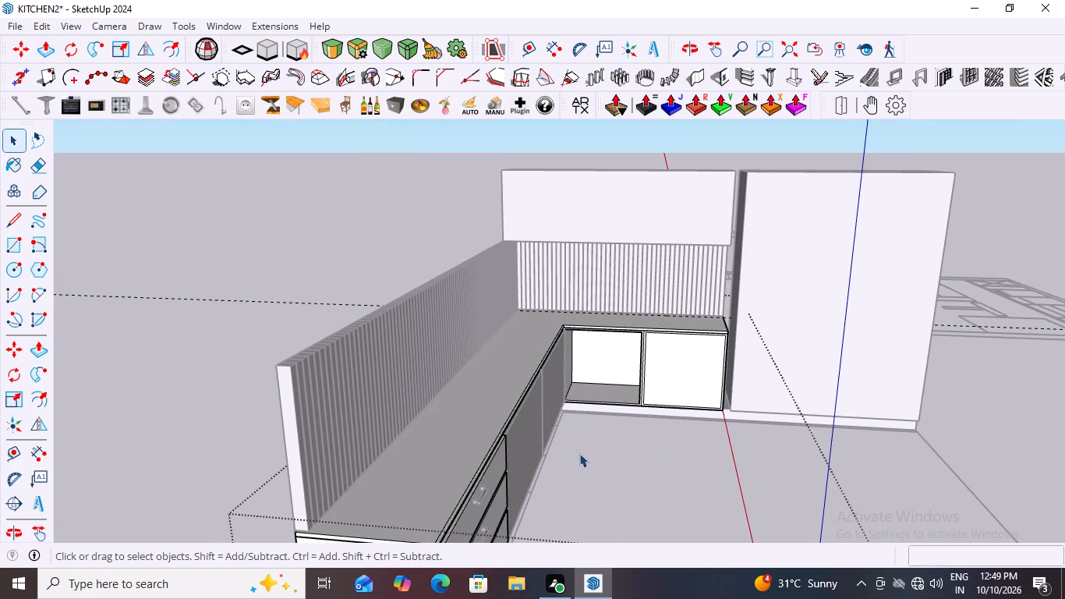
# Examine the hollowed corner compartment and the framed front beside it from several angles.
pyautogui.scroll(-3, 579, 453)
pyautogui.moveTo(613, 446); pyautogui.dragTo(481, 445, button='middle')
pyautogui.scroll(1, 568, 425)
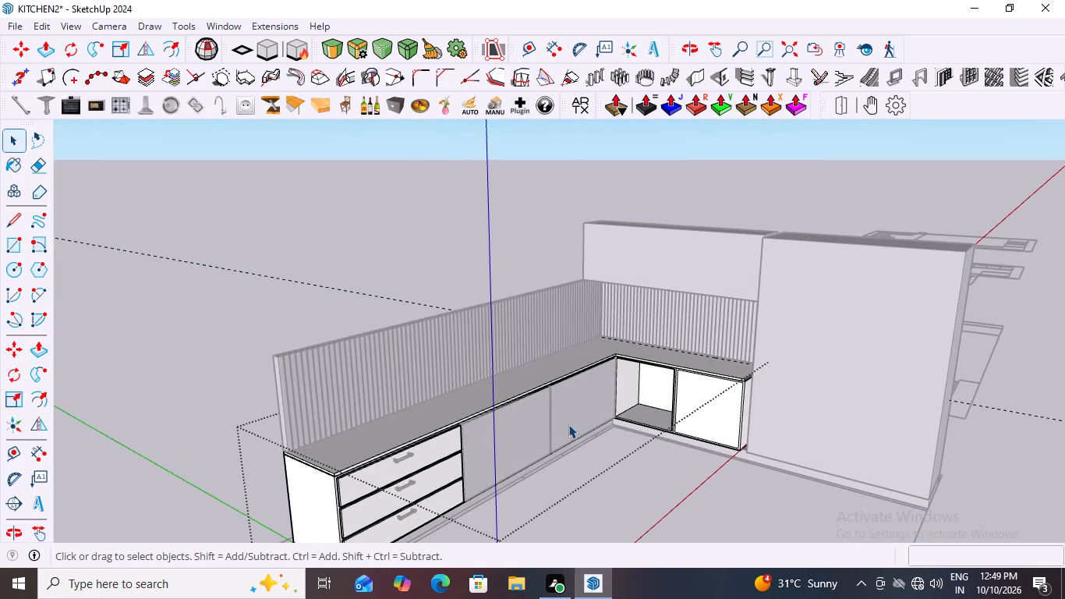
pyautogui.scroll(4, 568, 424)
pyautogui.scroll(-4, 569, 424)
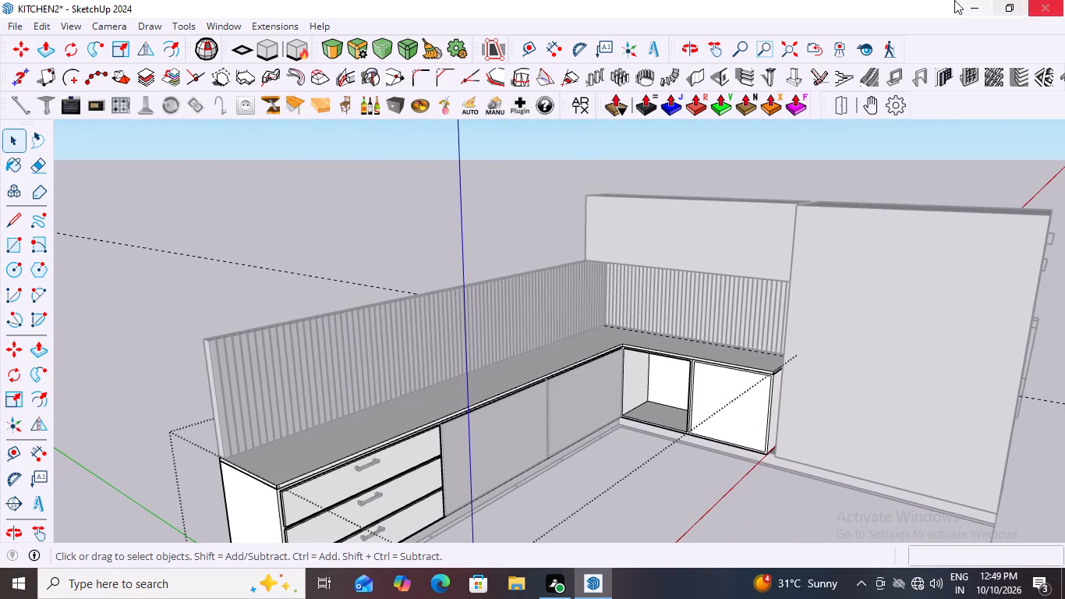
pyautogui.scroll(-3, 717, 397)
pyautogui.moveTo(656, 409); pyautogui.dragTo(732, 445, button='middle')
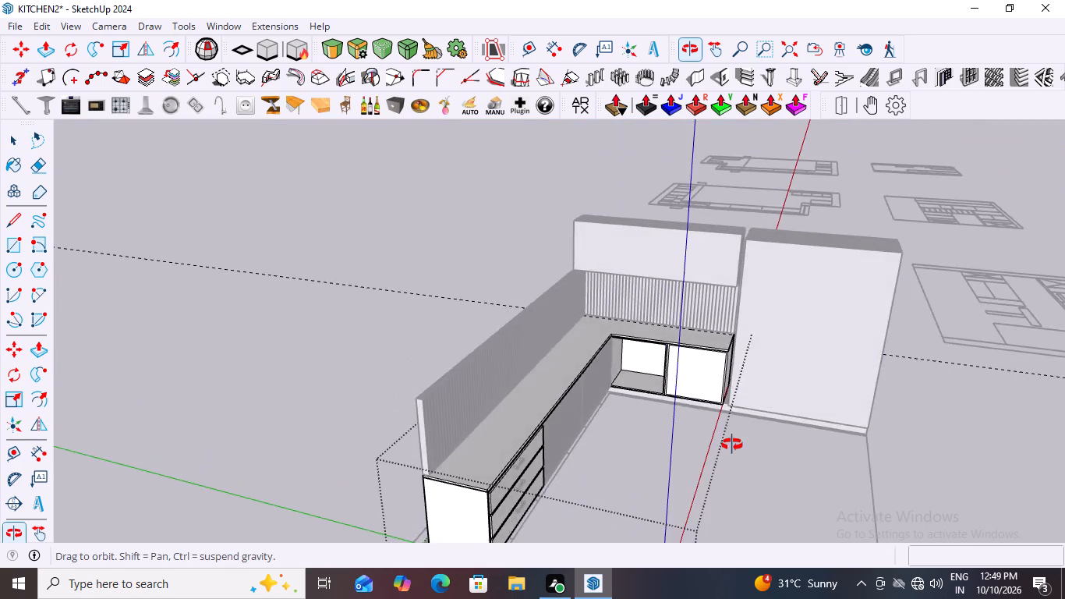
pyautogui.moveTo(732, 445); pyautogui.dragTo(754, 442, button='middle')
pyautogui.scroll(10, 632, 344)
pyautogui.moveTo(615, 365); pyautogui.dragTo(622, 368, button='middle')
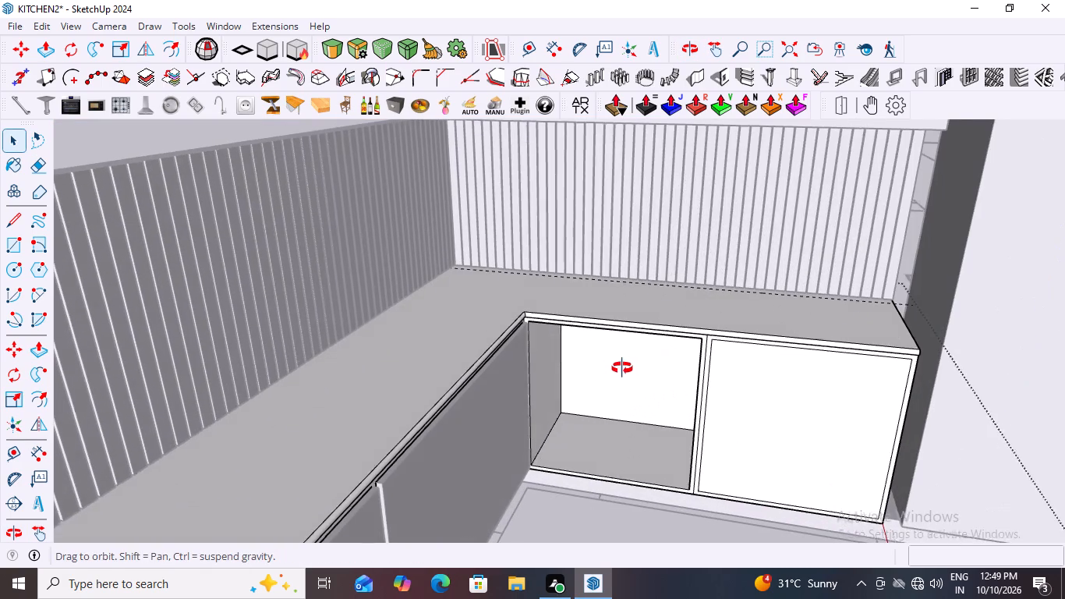
pyautogui.moveTo(622, 368); pyautogui.dragTo(646, 392, button='middle')
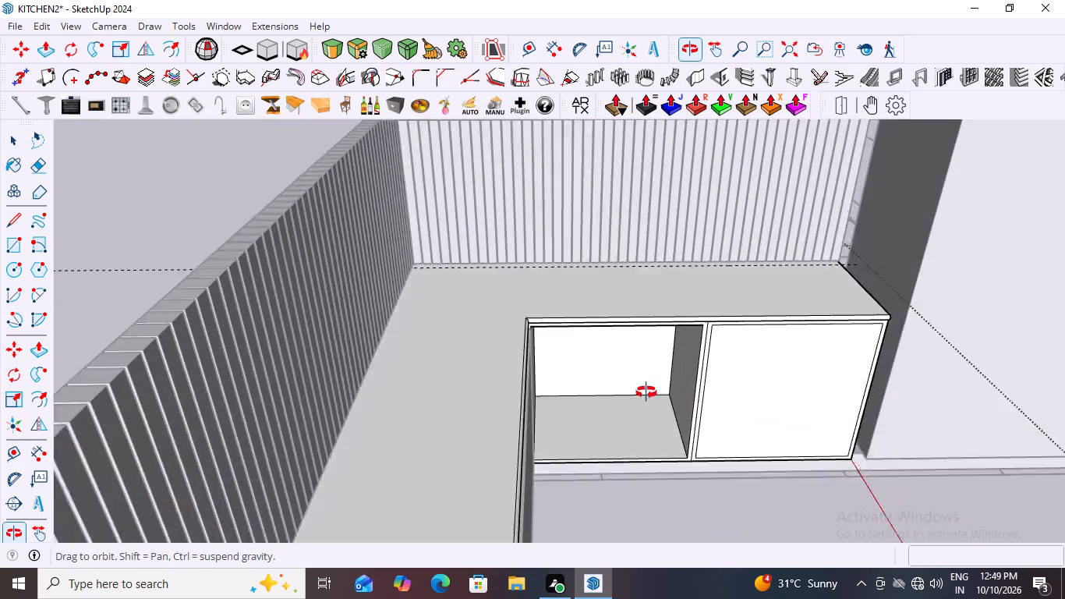
pyautogui.moveTo(646, 392); pyautogui.dragTo(682, 377, button='middle')
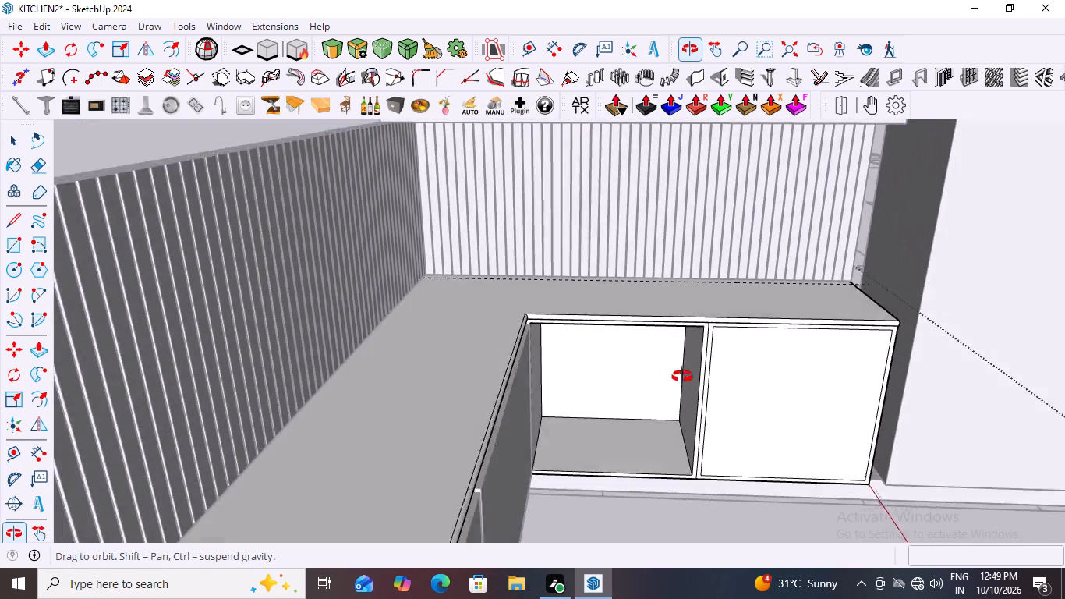
pyautogui.moveTo(682, 377); pyautogui.dragTo(566, 360, button='middle')
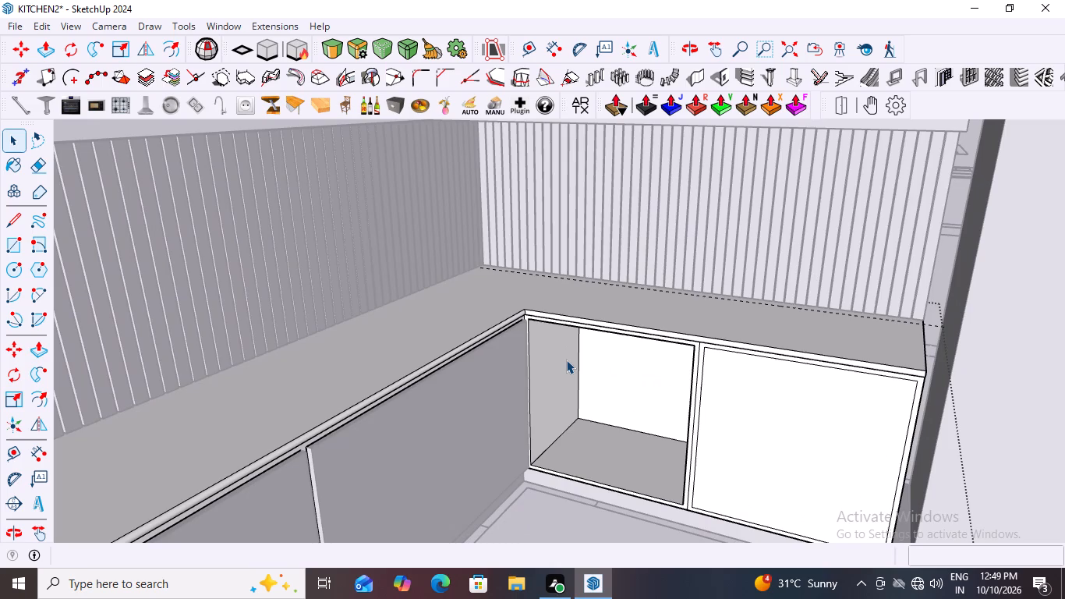
pyautogui.scroll(-6, 566, 360)
pyautogui.moveTo(732, 493); pyautogui.dragTo(842, 488, button='middle')
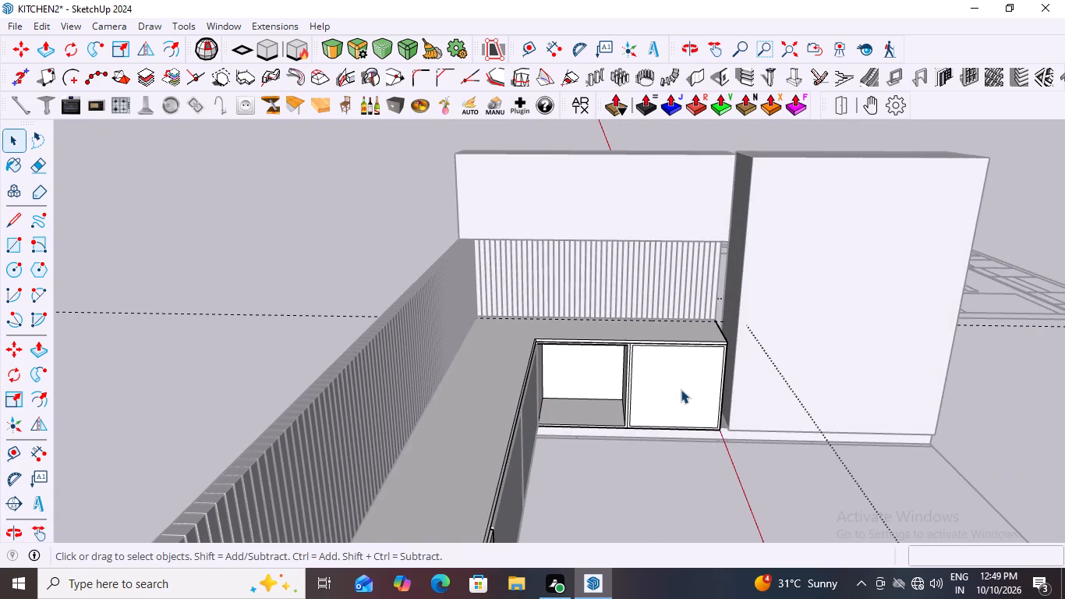
pyautogui.scroll(3, 681, 389)
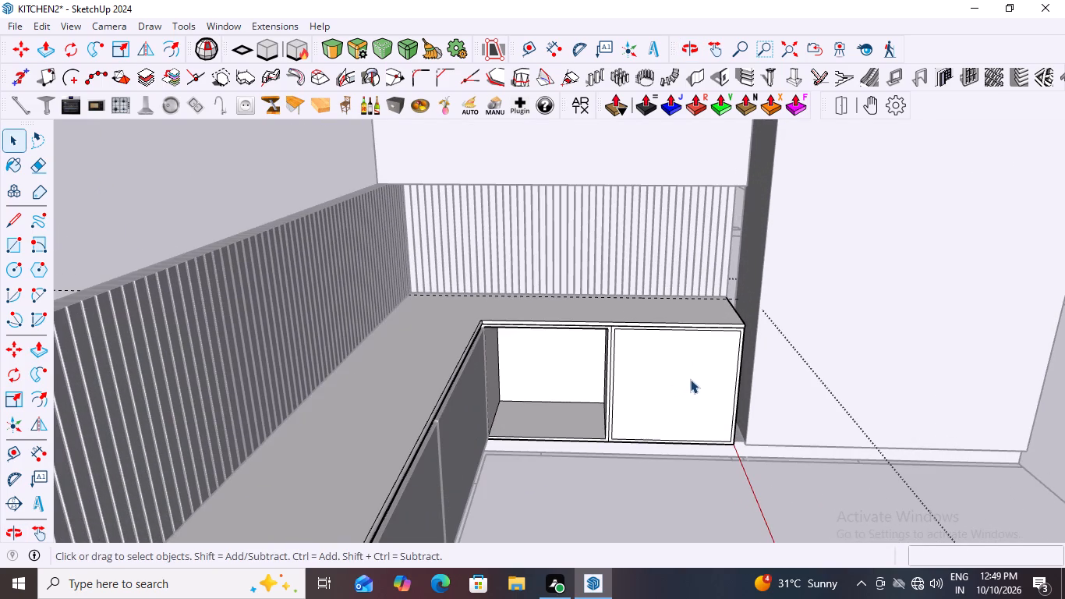
pyautogui.scroll(2, 573, 394)
pyautogui.moveTo(582, 399); pyautogui.dragTo(596, 407, button='middle')
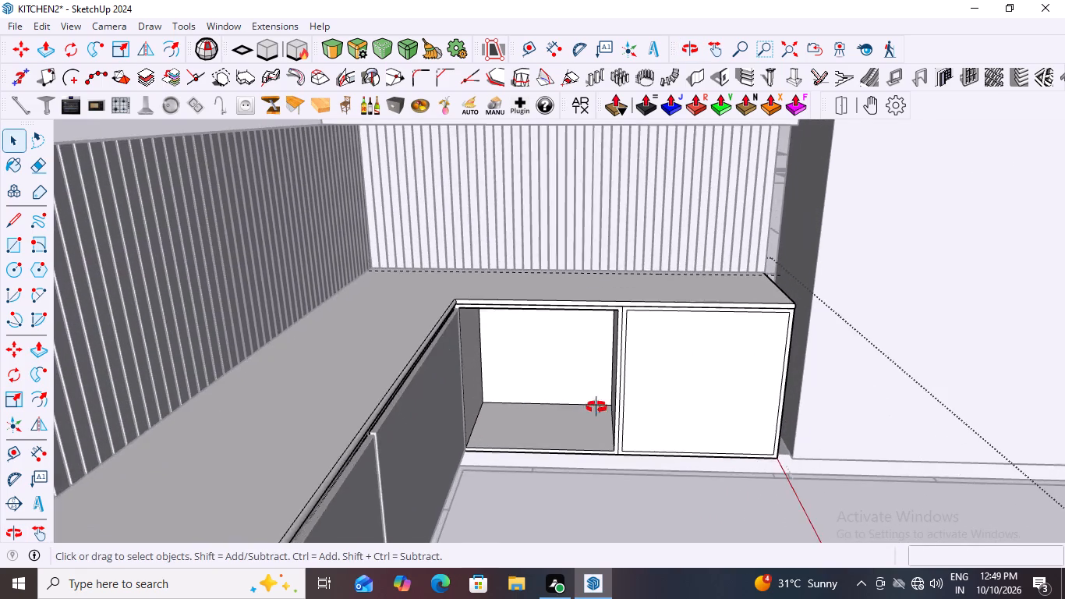
pyautogui.moveTo(596, 407); pyautogui.dragTo(607, 413, button='middle')
# Divide the inner vertical edge of the framed front nearest the tall unit into 3 equal segments.
pyautogui.scroll(2, 610, 394)
pyautogui.click(698, 374)
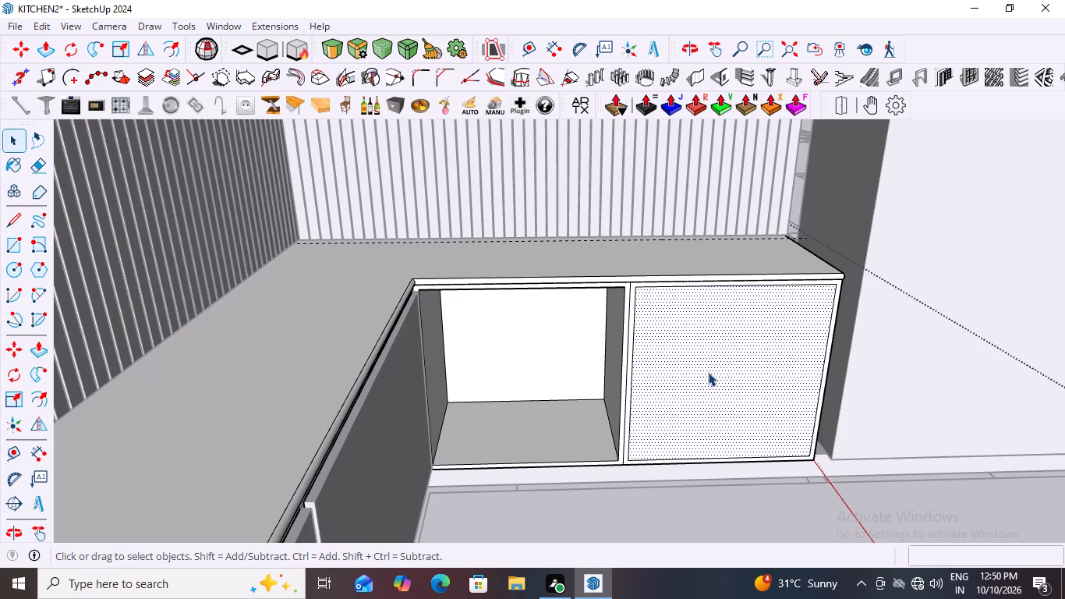
pyautogui.scroll(3, 787, 368)
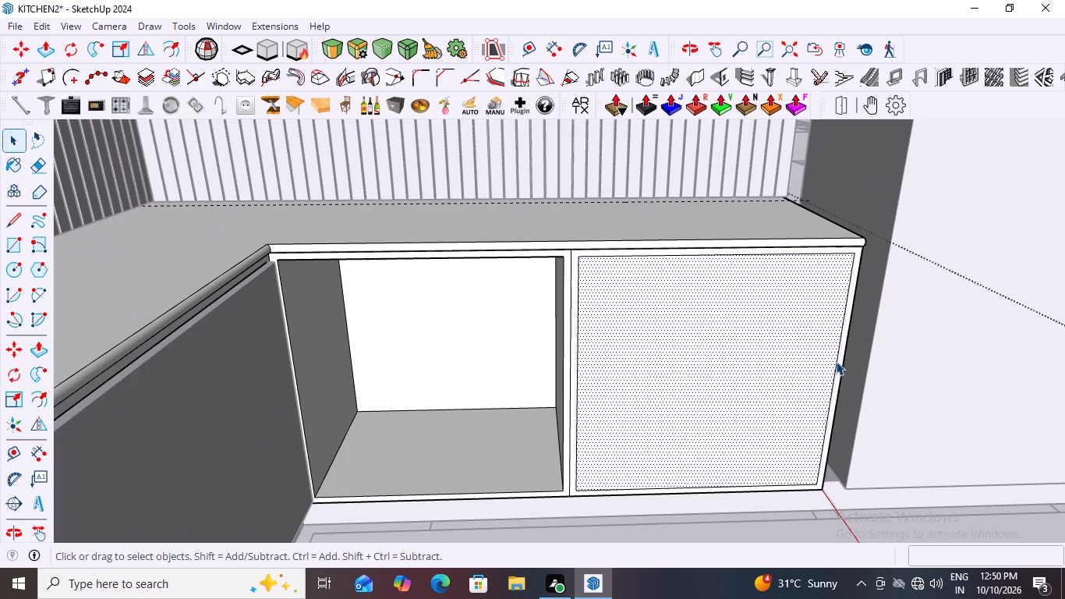
pyautogui.click(837, 360)
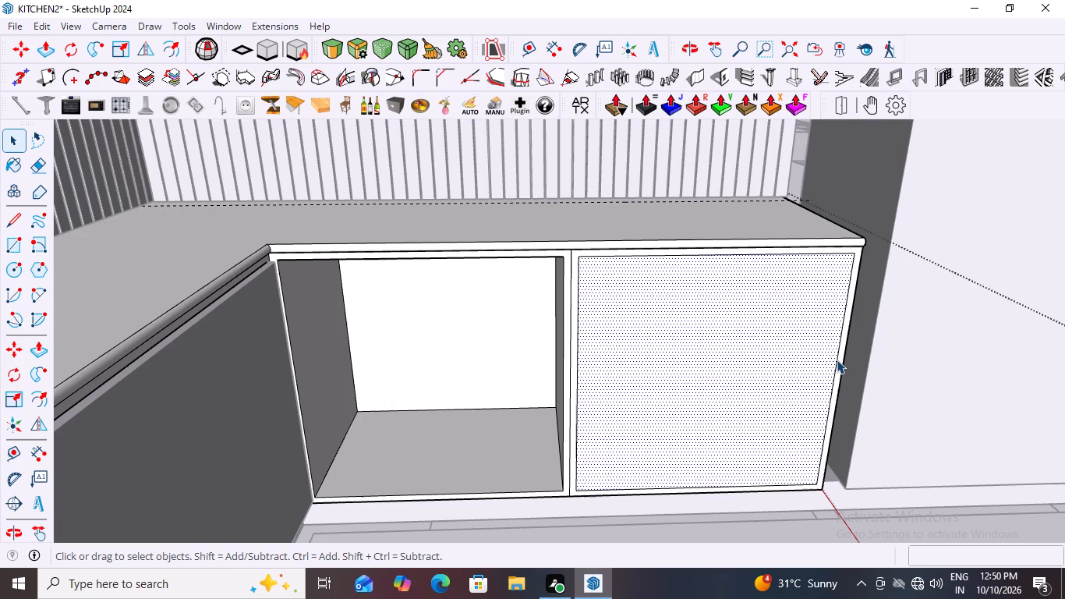
pyautogui.rightClick(837, 360)
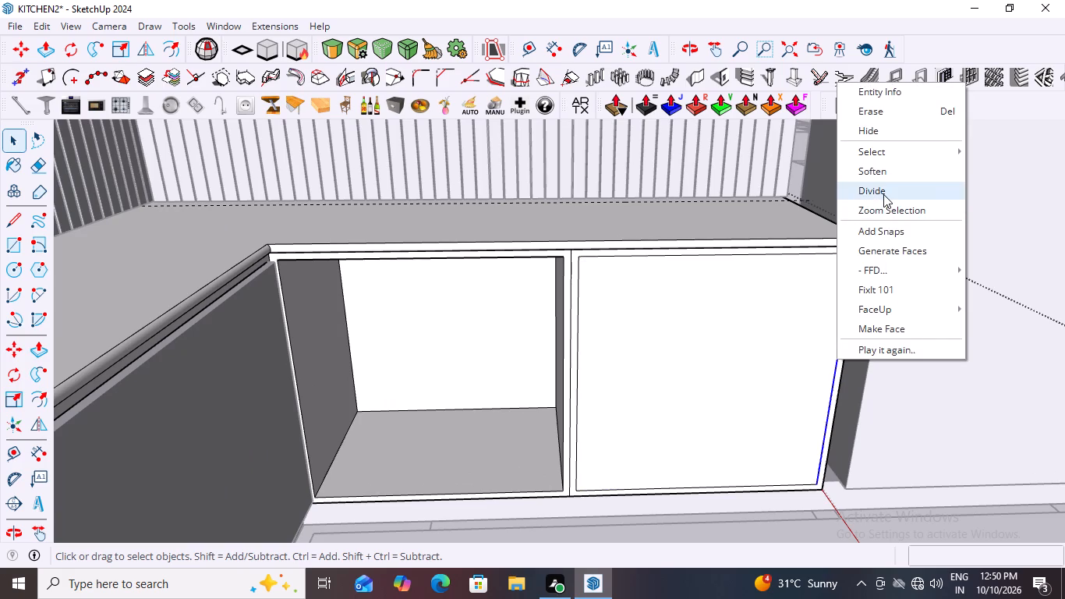
pyautogui.click(883, 193)
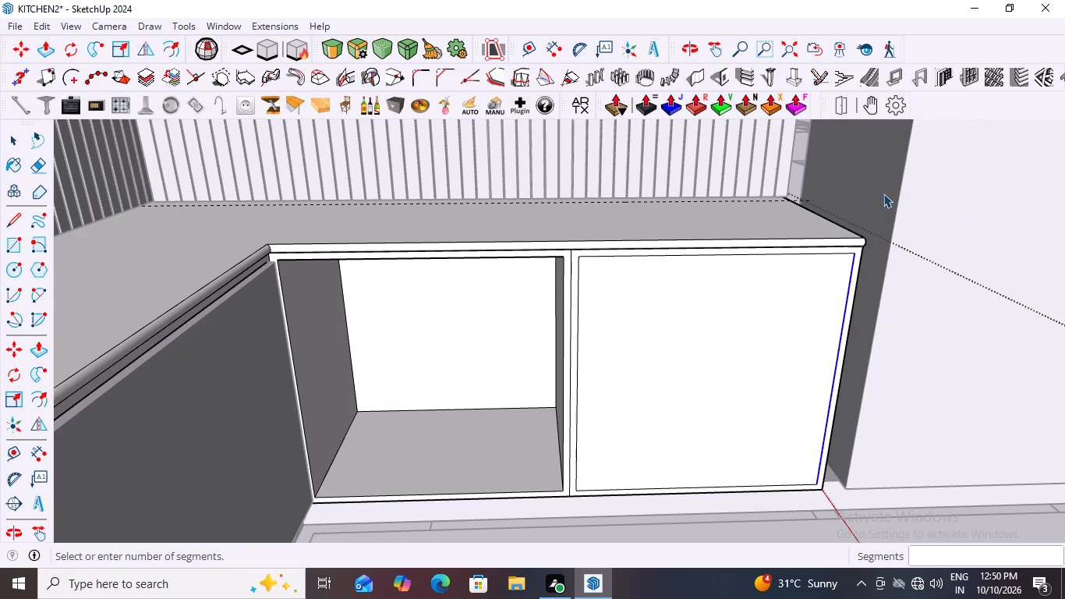
pyautogui.press('3')
pyautogui.press('Return')
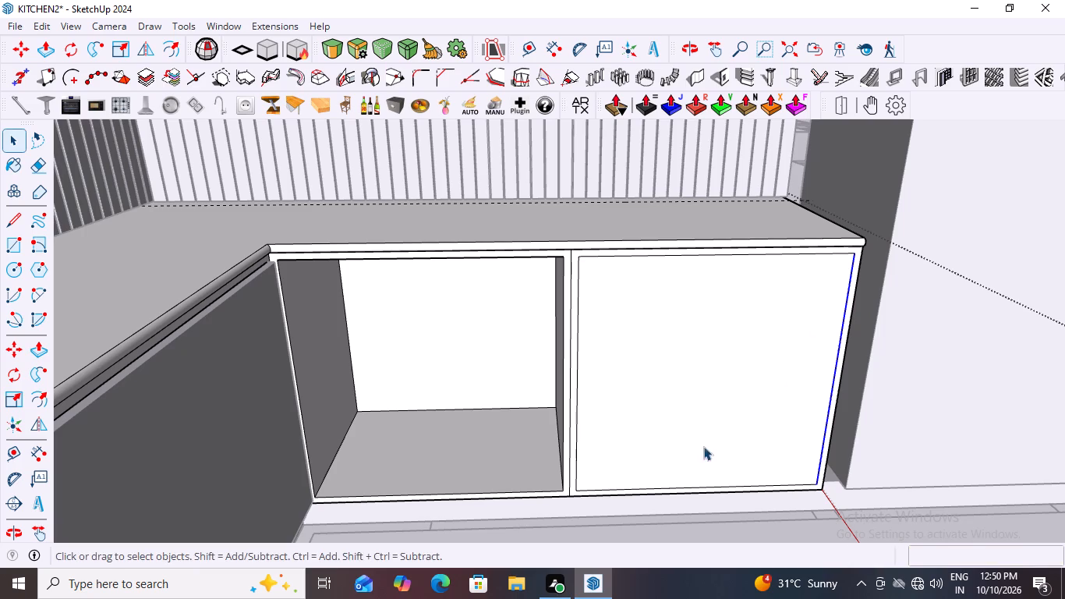
# Draw two horizontal lines about 674 mm long across the framed front from the edge's division points, splitting it into three panels.
pyautogui.press('l')
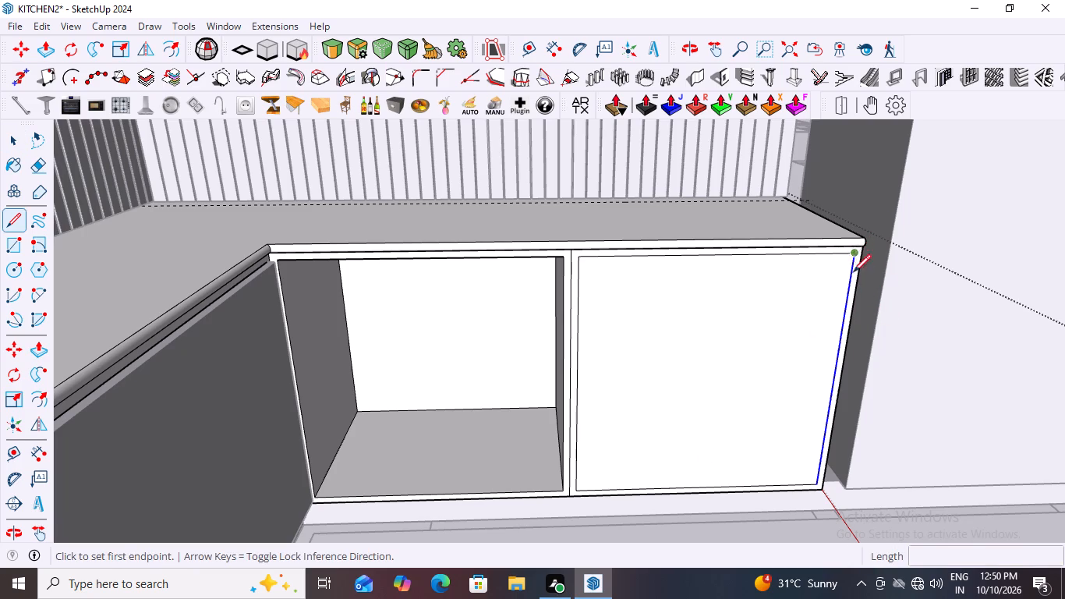
pyautogui.click(837, 340)
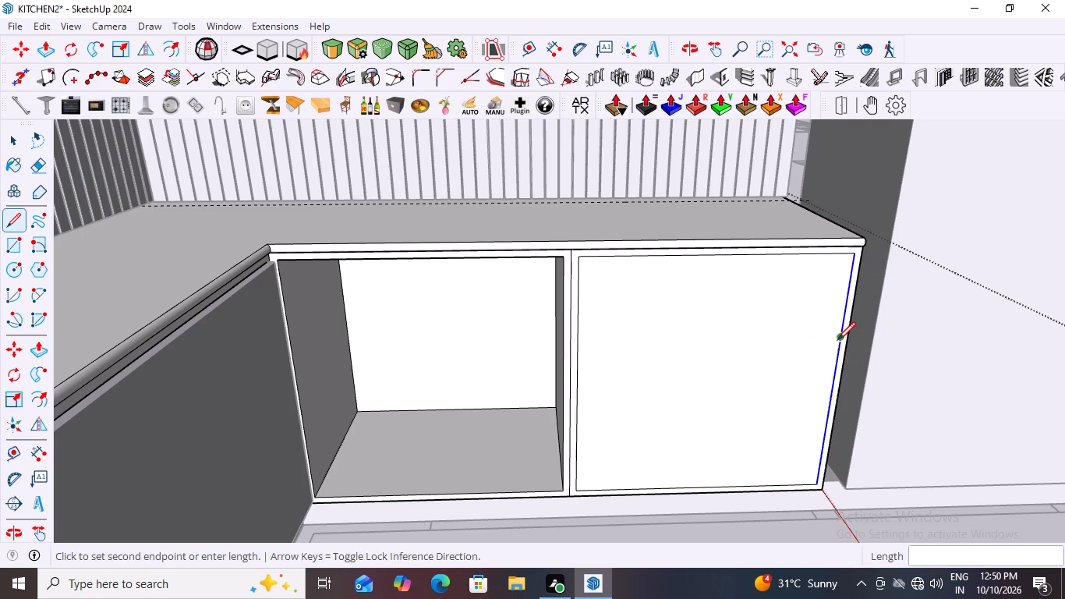
pyautogui.click(578, 343)
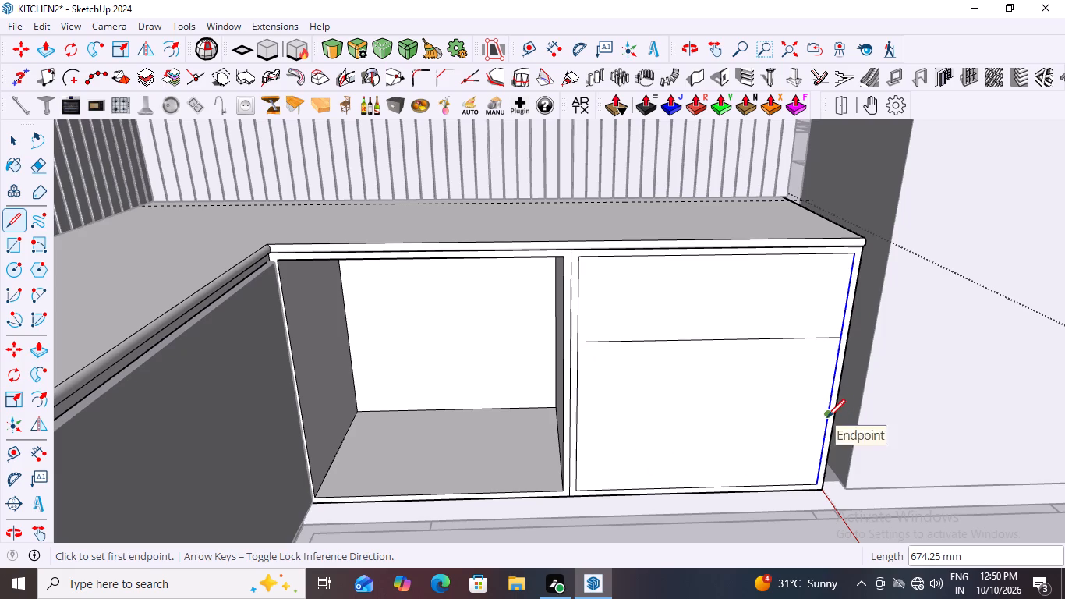
pyautogui.click(827, 417)
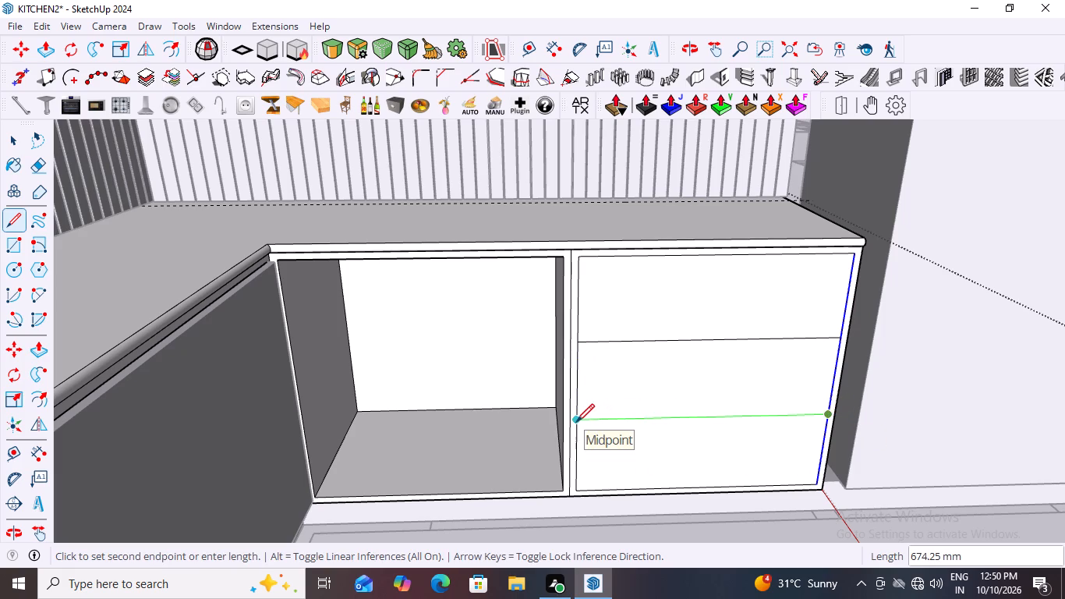
pyautogui.click(576, 422)
pyautogui.scroll(-7, 754, 382)
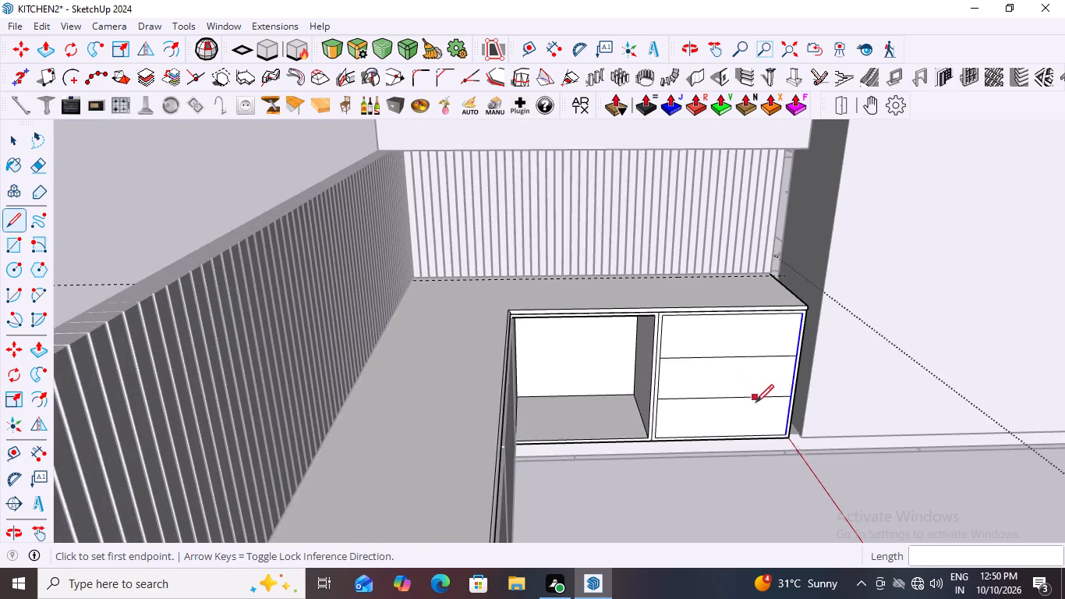
pyautogui.scroll(-2, 755, 402)
pyautogui.press('space')
pyautogui.click(720, 487)
# Push the top panel of the divided front about 491 mm into the cabinet, up to the guide intersection.
pyautogui.scroll(5, 765, 390)
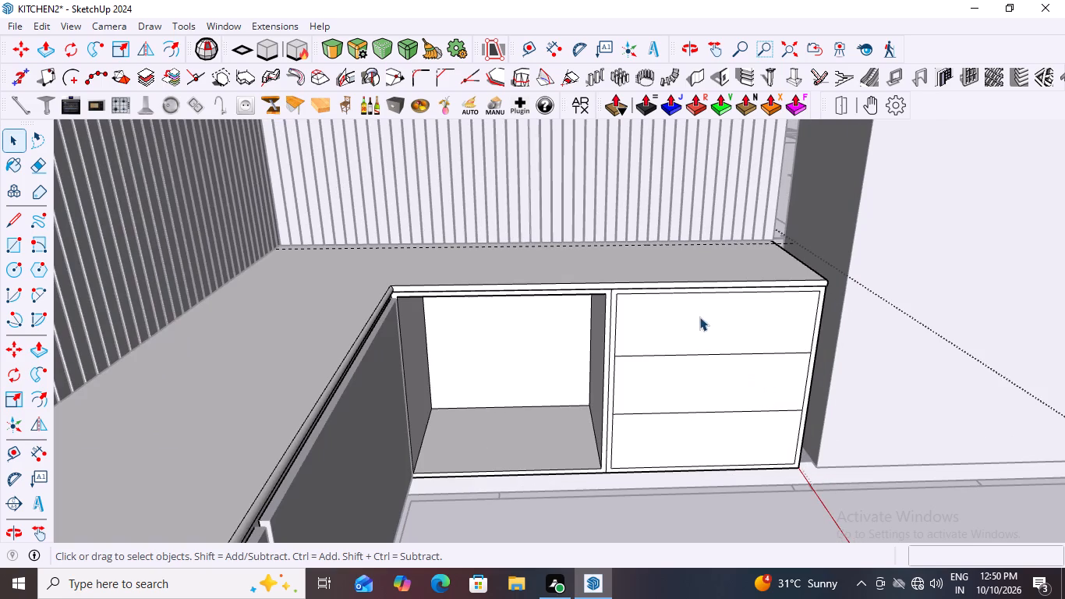
pyautogui.click(688, 326)
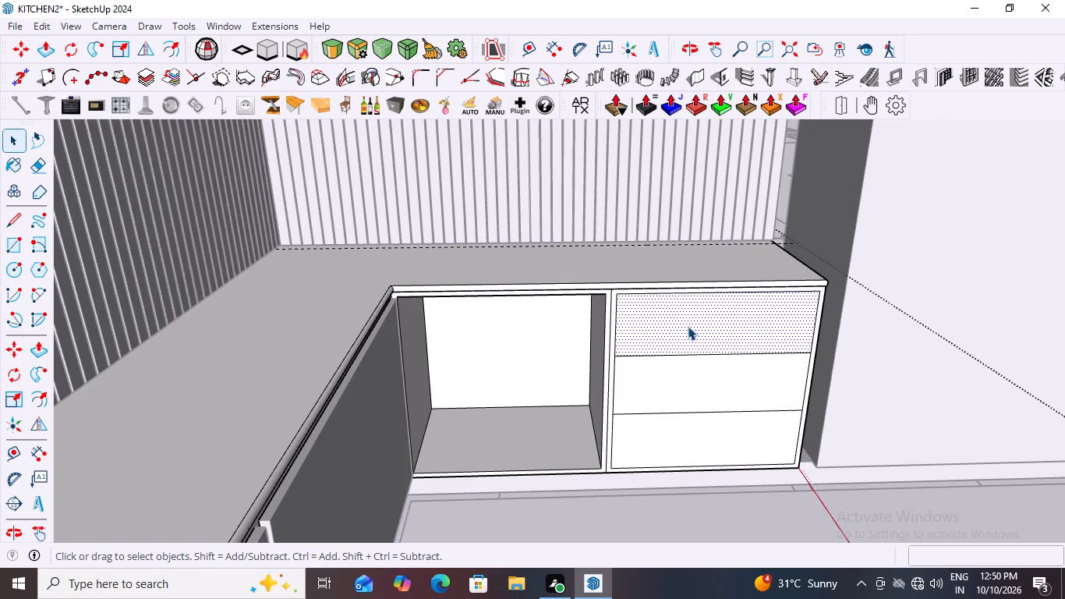
pyautogui.press('p')
pyautogui.click(688, 326)
pyautogui.moveTo(683, 251); pyautogui.dragTo(739, 374, button='middle')
pyautogui.scroll(5, 749, 171)
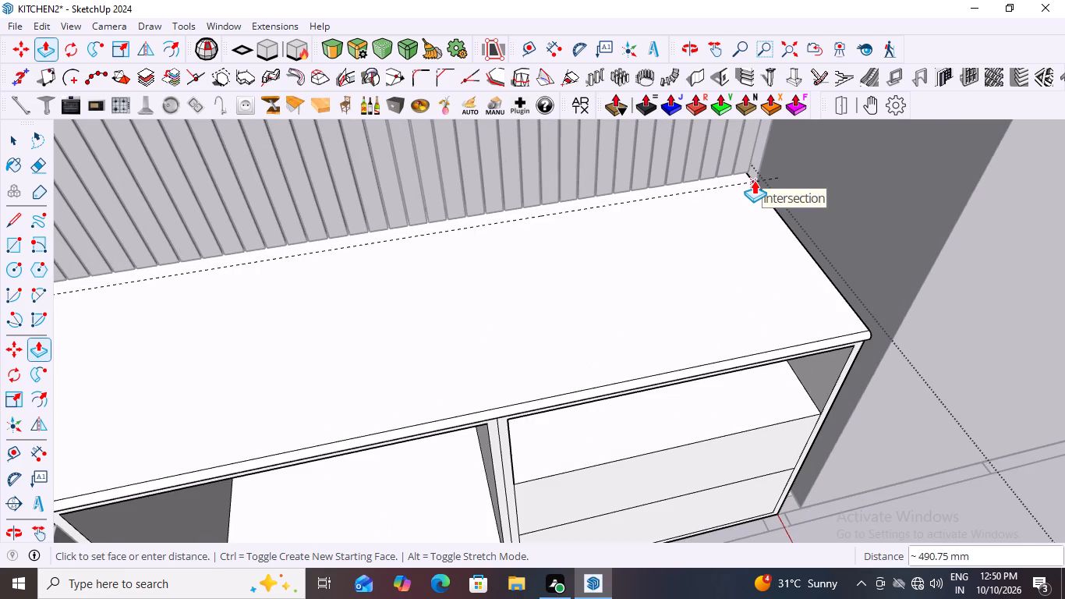
pyautogui.click(754, 180)
pyautogui.scroll(-8, 722, 261)
pyautogui.moveTo(699, 417); pyautogui.dragTo(670, 278, button='middle')
pyautogui.press('space')
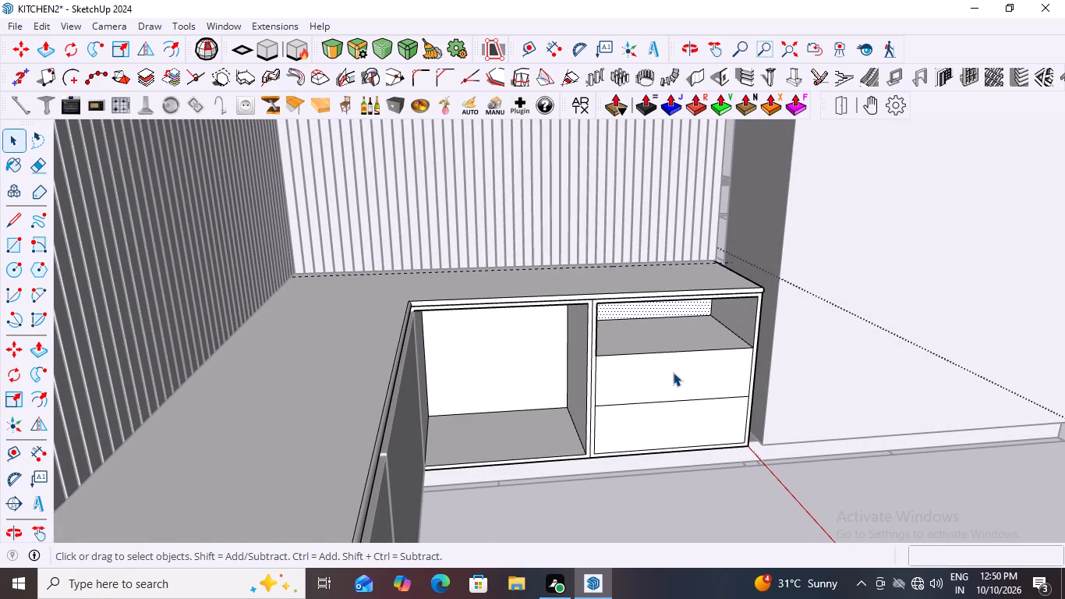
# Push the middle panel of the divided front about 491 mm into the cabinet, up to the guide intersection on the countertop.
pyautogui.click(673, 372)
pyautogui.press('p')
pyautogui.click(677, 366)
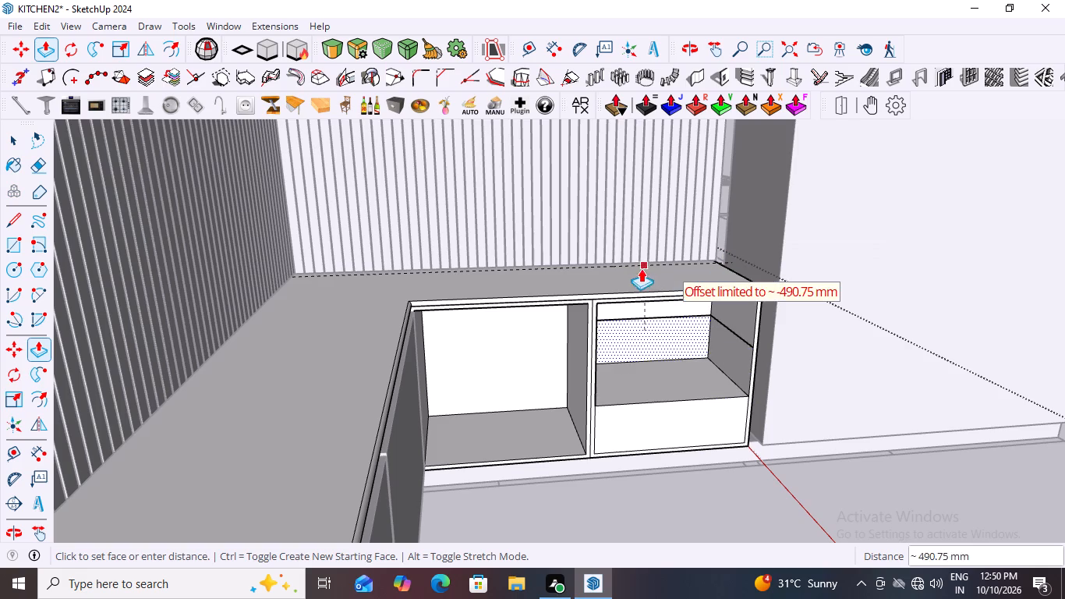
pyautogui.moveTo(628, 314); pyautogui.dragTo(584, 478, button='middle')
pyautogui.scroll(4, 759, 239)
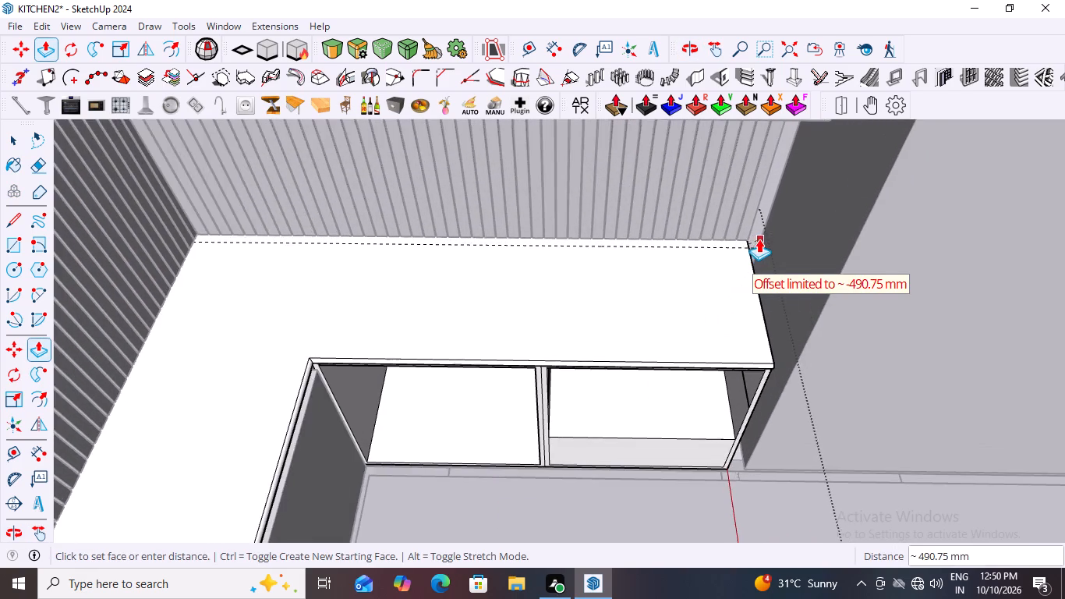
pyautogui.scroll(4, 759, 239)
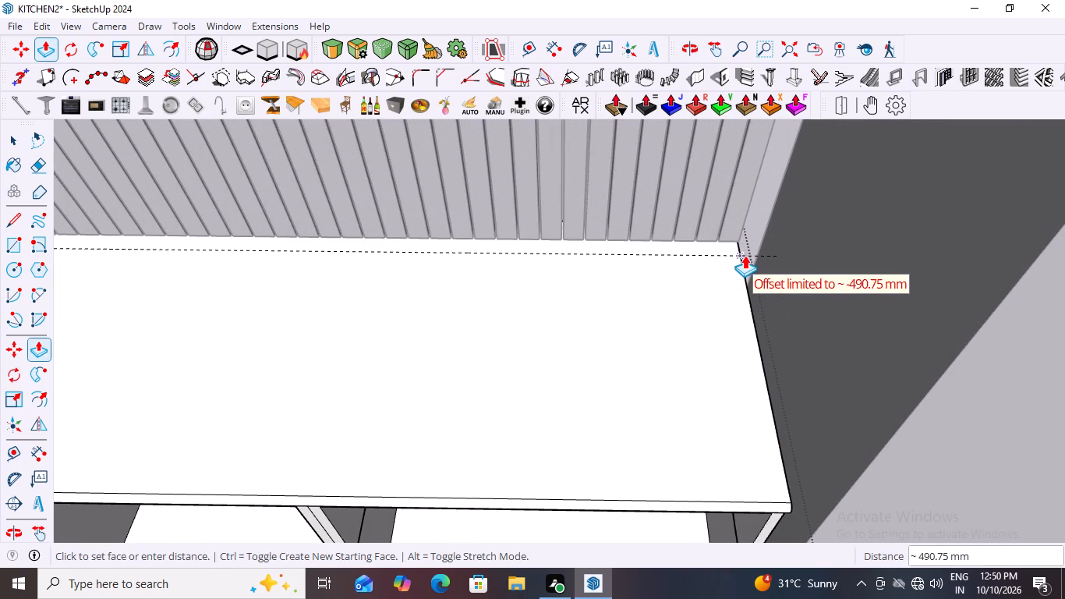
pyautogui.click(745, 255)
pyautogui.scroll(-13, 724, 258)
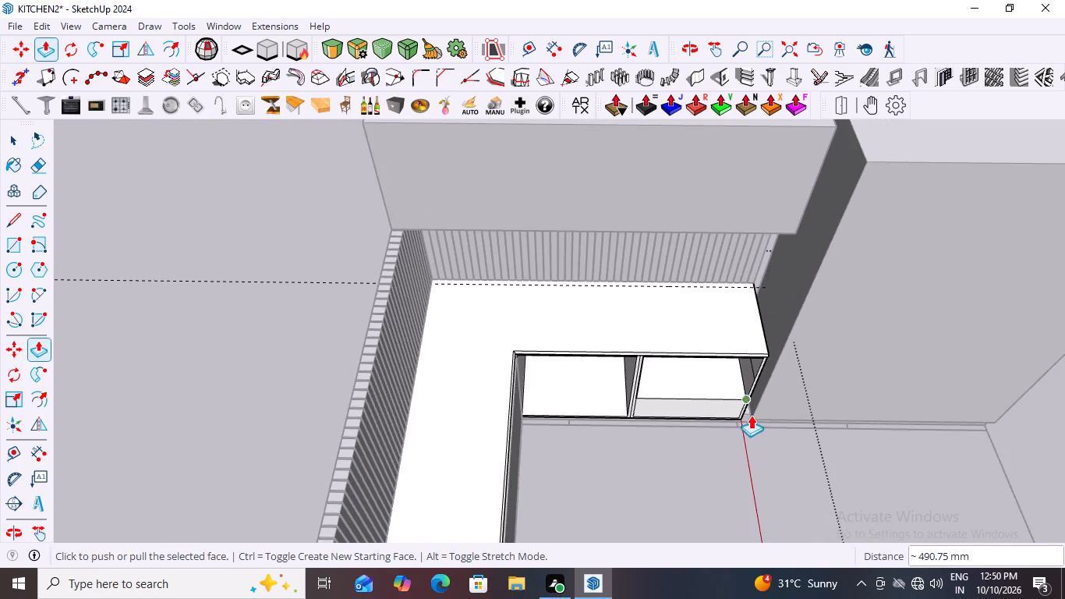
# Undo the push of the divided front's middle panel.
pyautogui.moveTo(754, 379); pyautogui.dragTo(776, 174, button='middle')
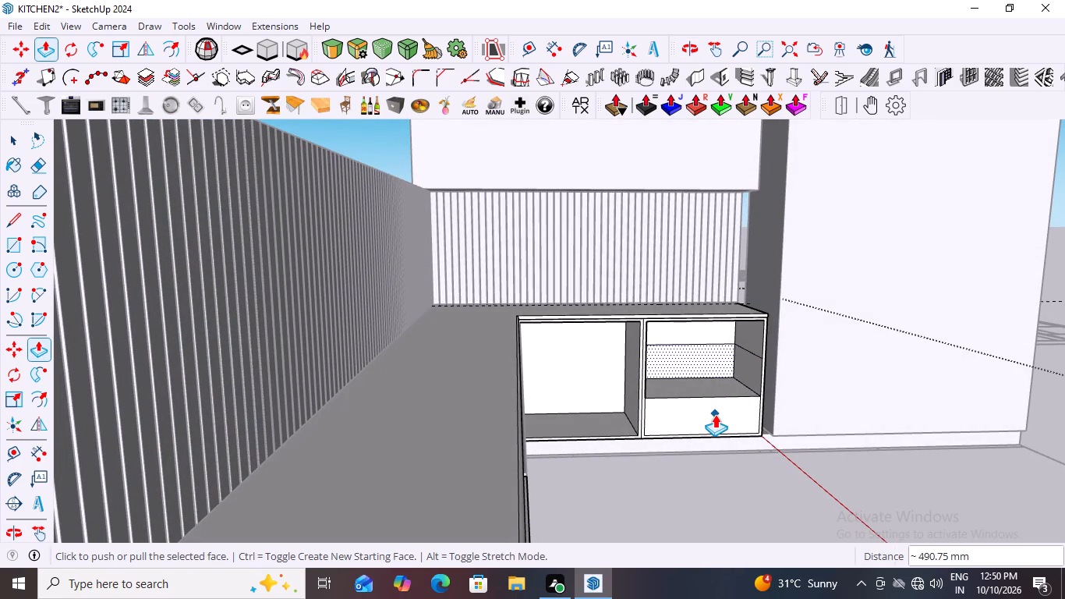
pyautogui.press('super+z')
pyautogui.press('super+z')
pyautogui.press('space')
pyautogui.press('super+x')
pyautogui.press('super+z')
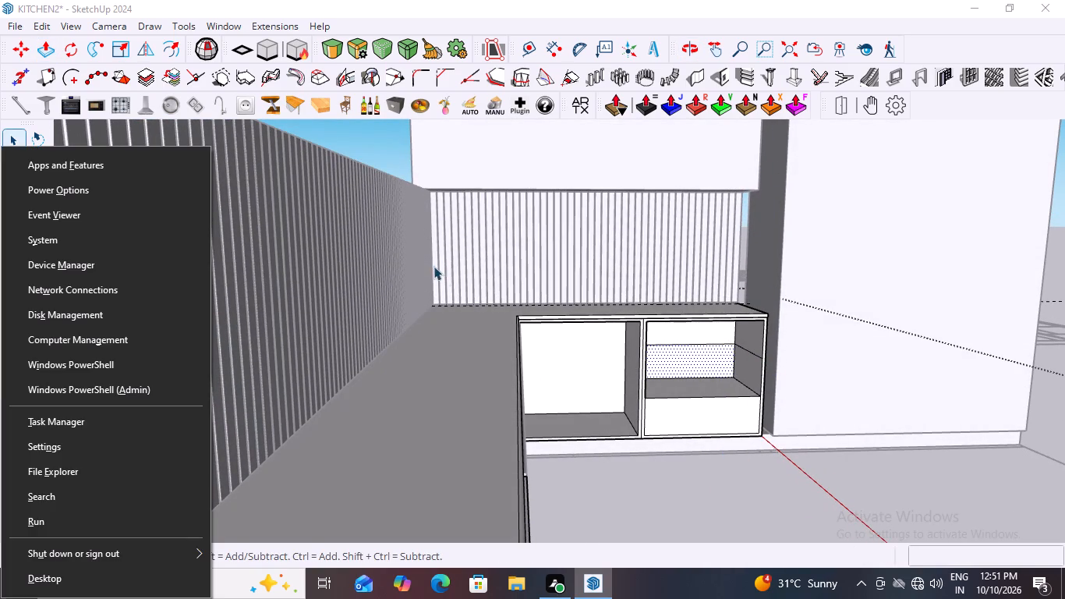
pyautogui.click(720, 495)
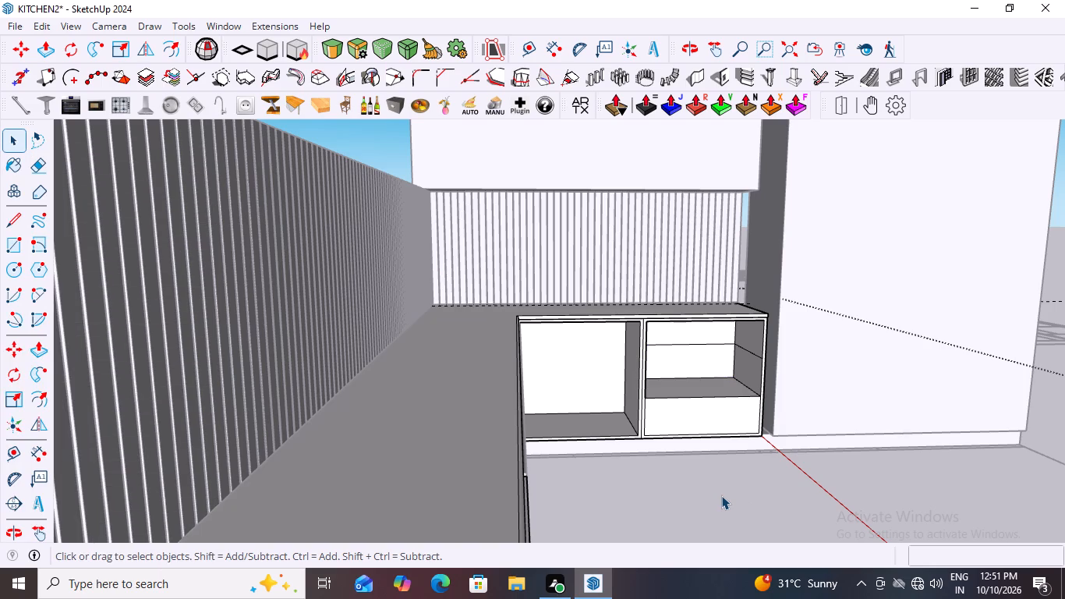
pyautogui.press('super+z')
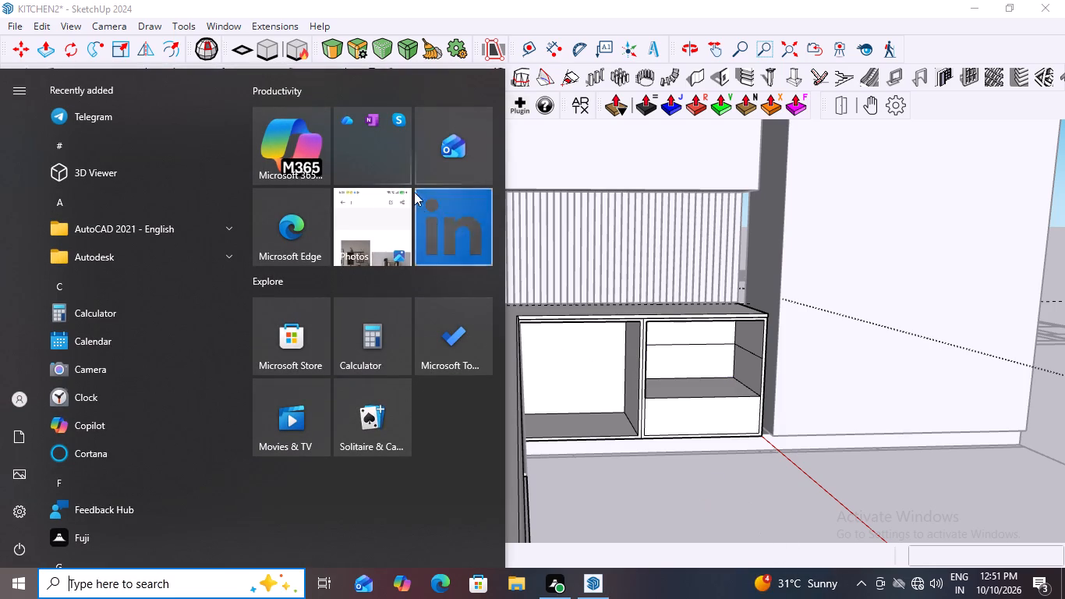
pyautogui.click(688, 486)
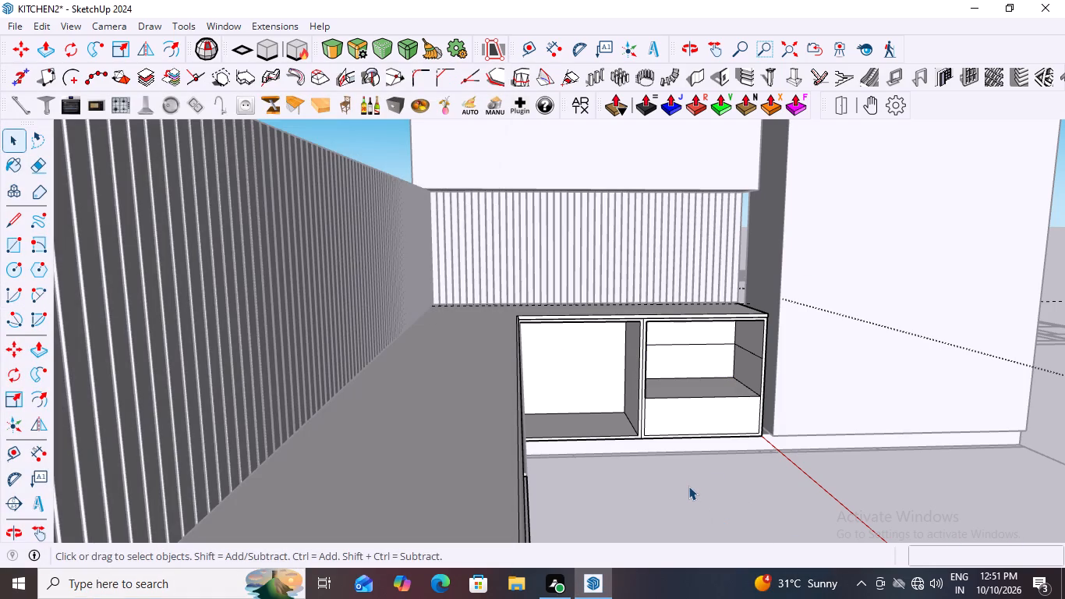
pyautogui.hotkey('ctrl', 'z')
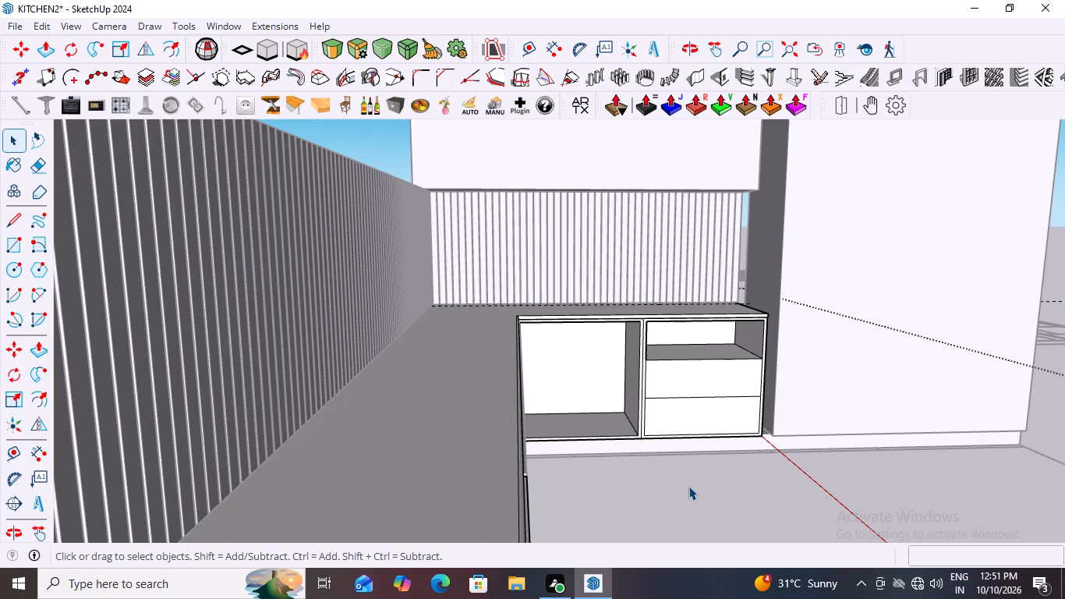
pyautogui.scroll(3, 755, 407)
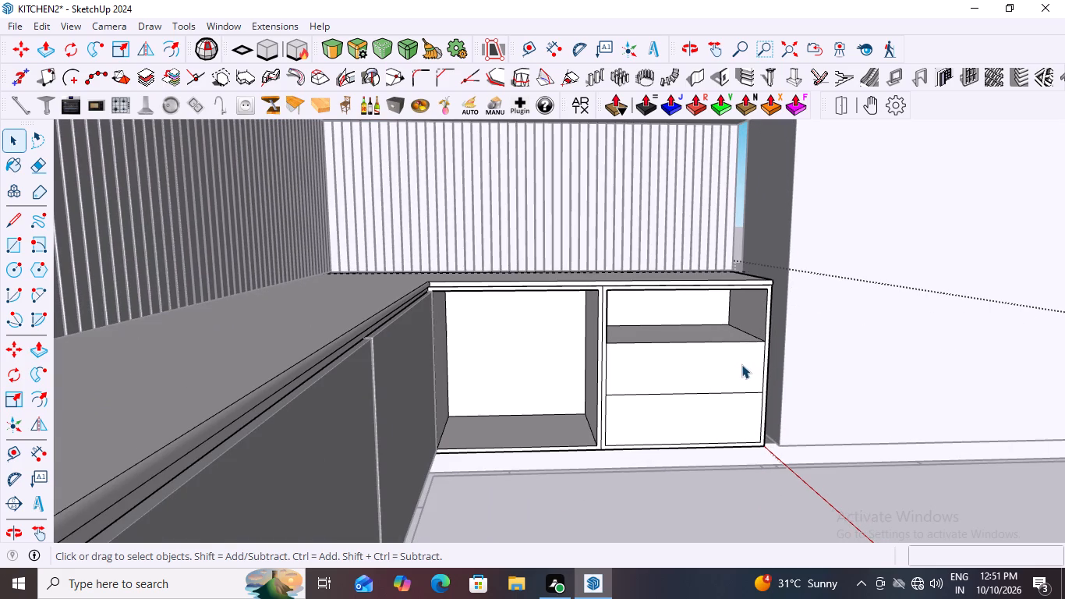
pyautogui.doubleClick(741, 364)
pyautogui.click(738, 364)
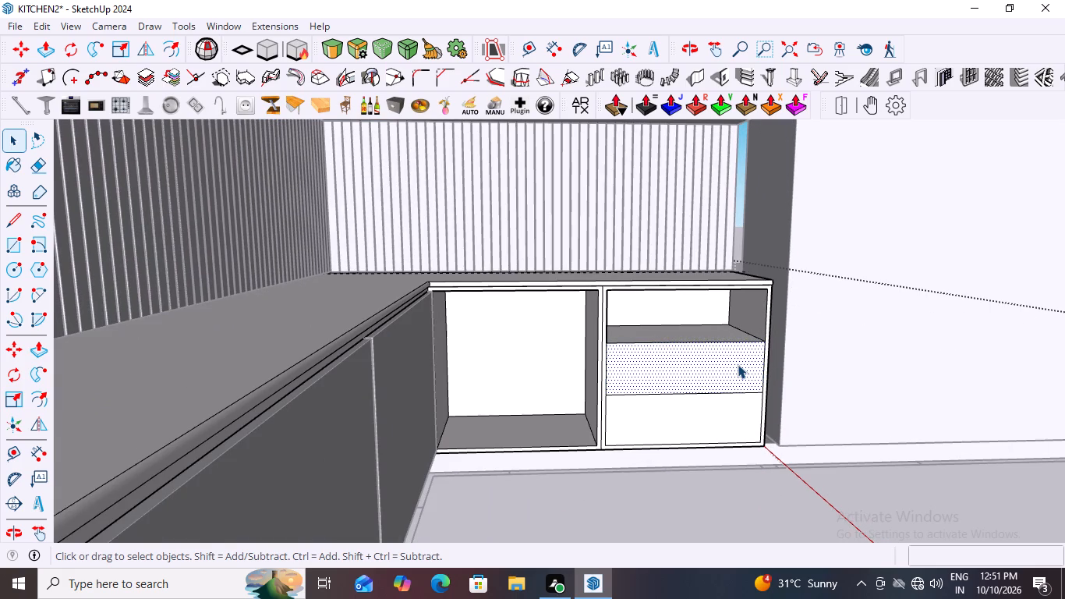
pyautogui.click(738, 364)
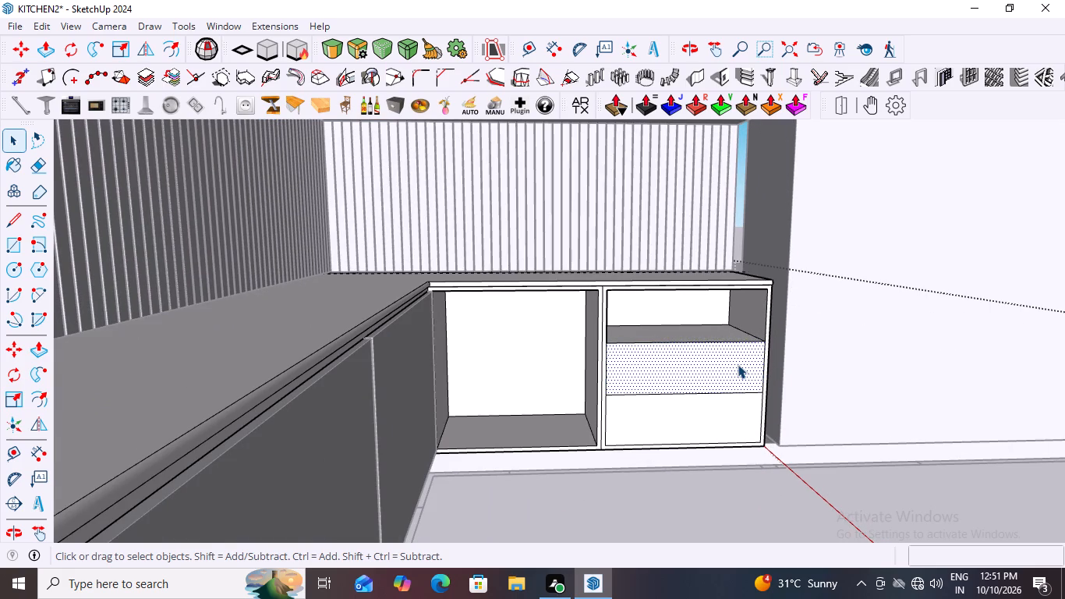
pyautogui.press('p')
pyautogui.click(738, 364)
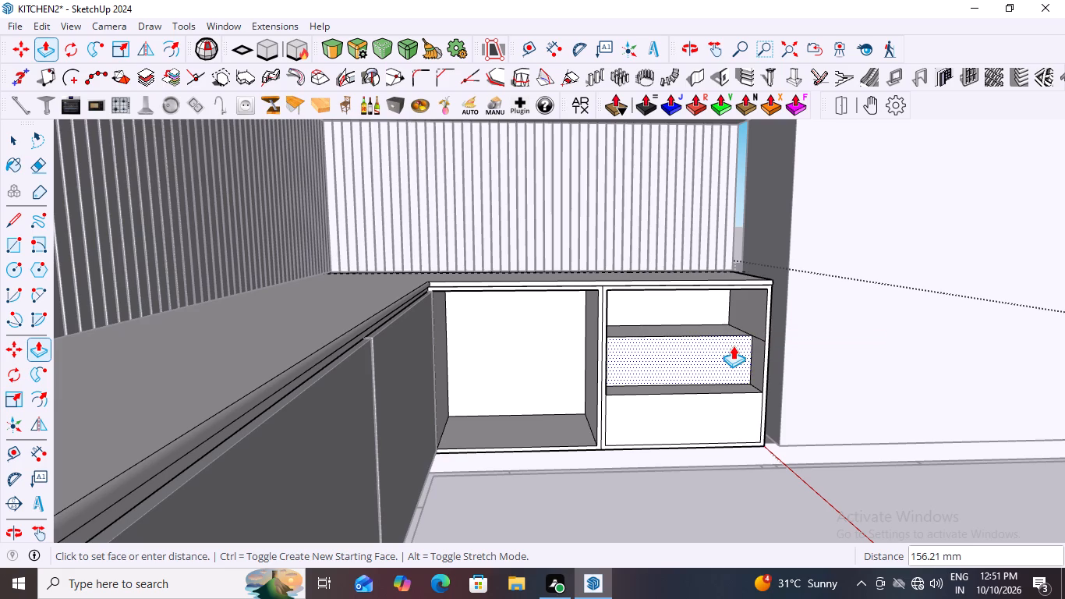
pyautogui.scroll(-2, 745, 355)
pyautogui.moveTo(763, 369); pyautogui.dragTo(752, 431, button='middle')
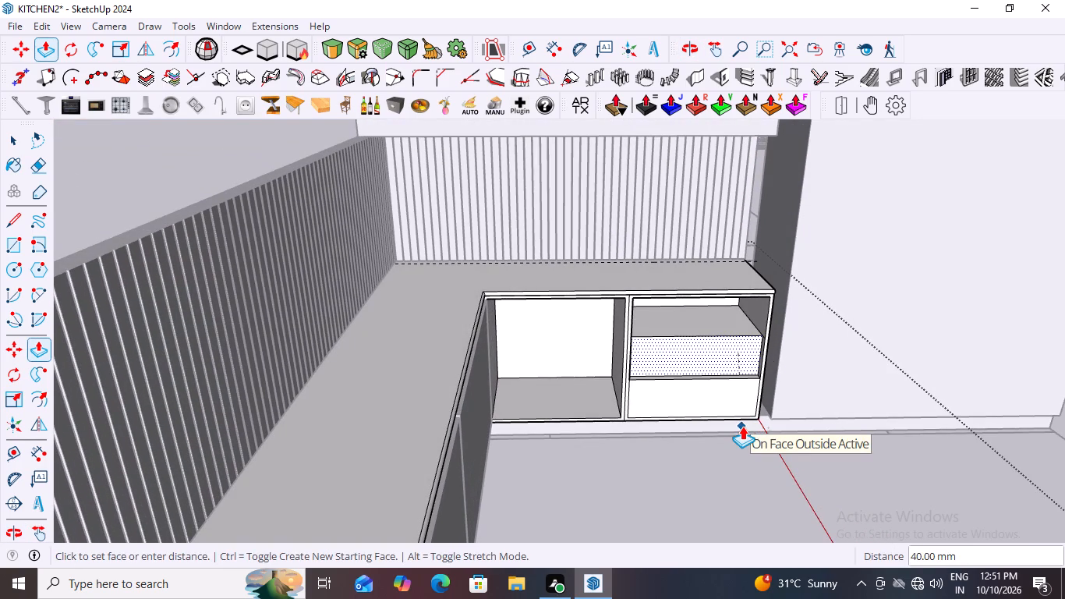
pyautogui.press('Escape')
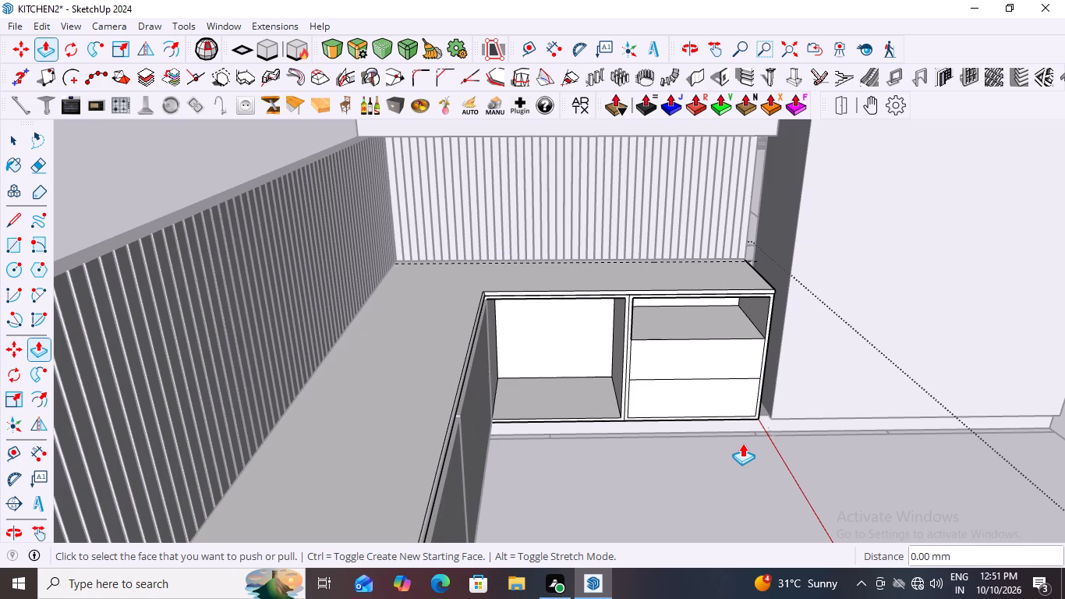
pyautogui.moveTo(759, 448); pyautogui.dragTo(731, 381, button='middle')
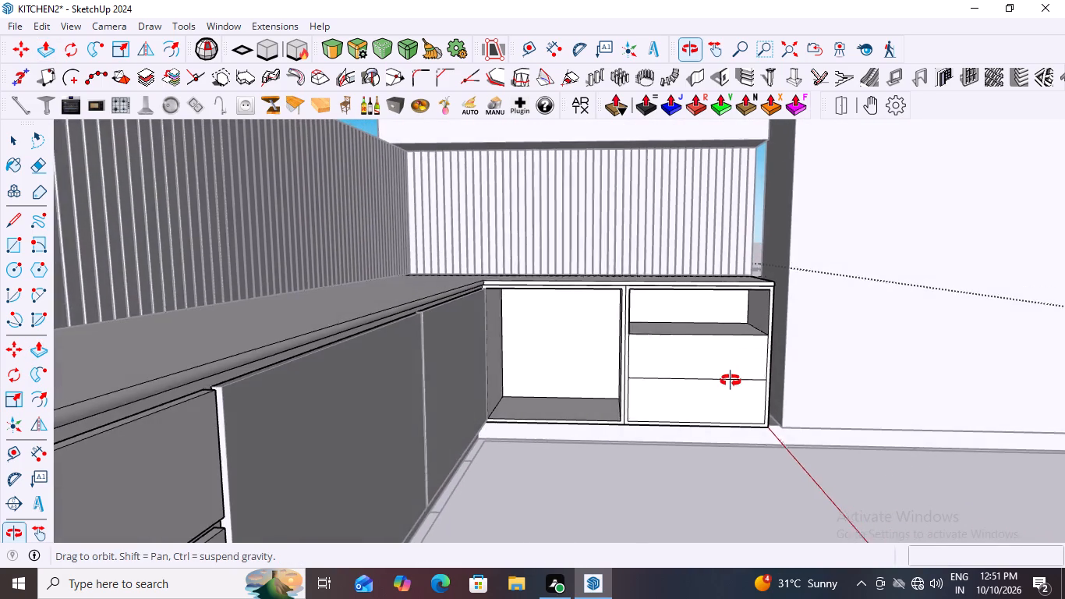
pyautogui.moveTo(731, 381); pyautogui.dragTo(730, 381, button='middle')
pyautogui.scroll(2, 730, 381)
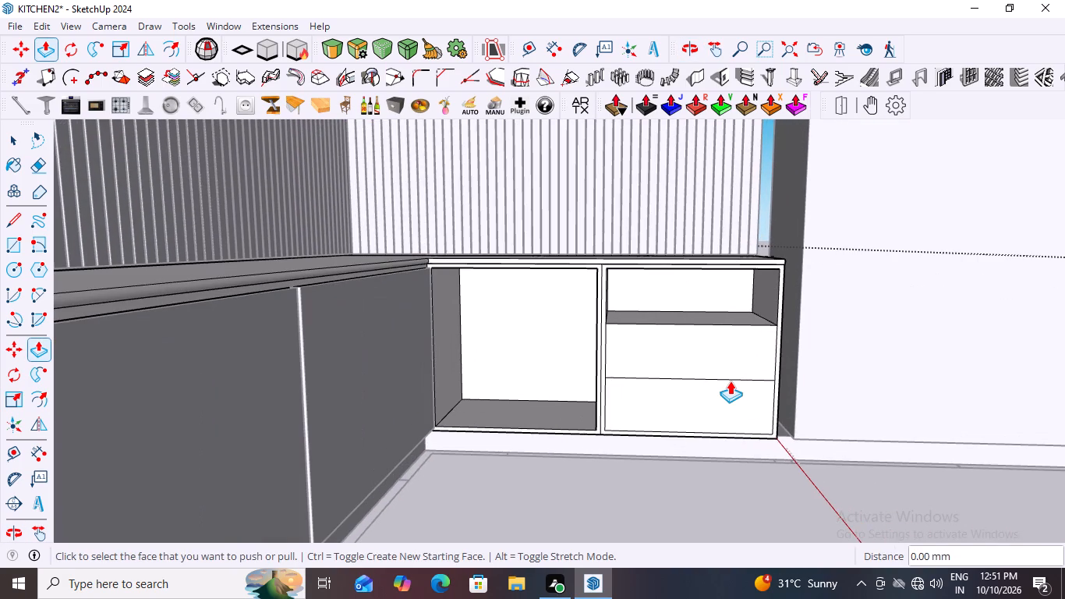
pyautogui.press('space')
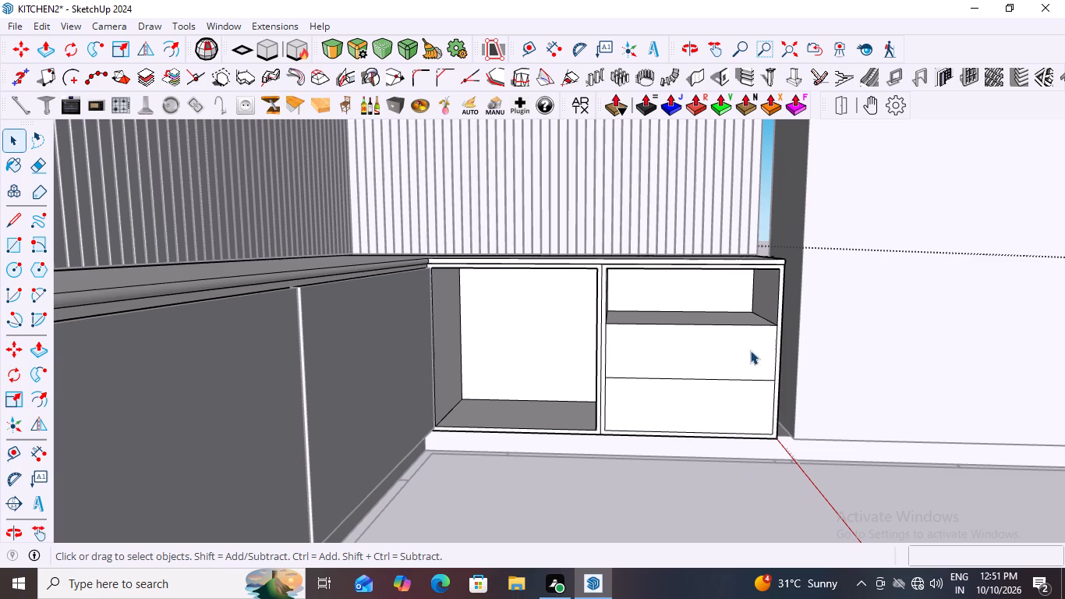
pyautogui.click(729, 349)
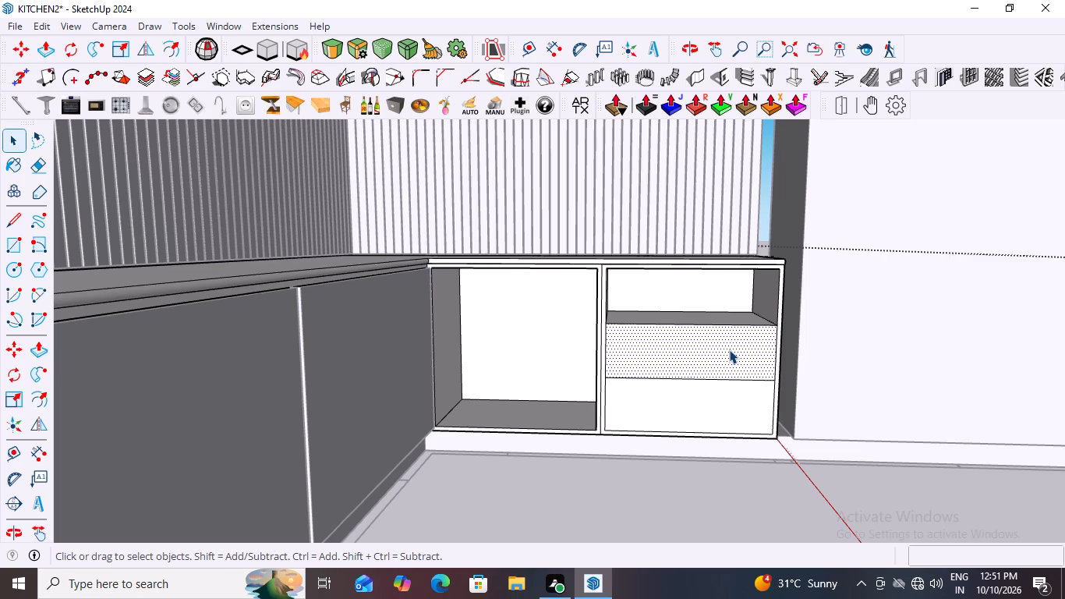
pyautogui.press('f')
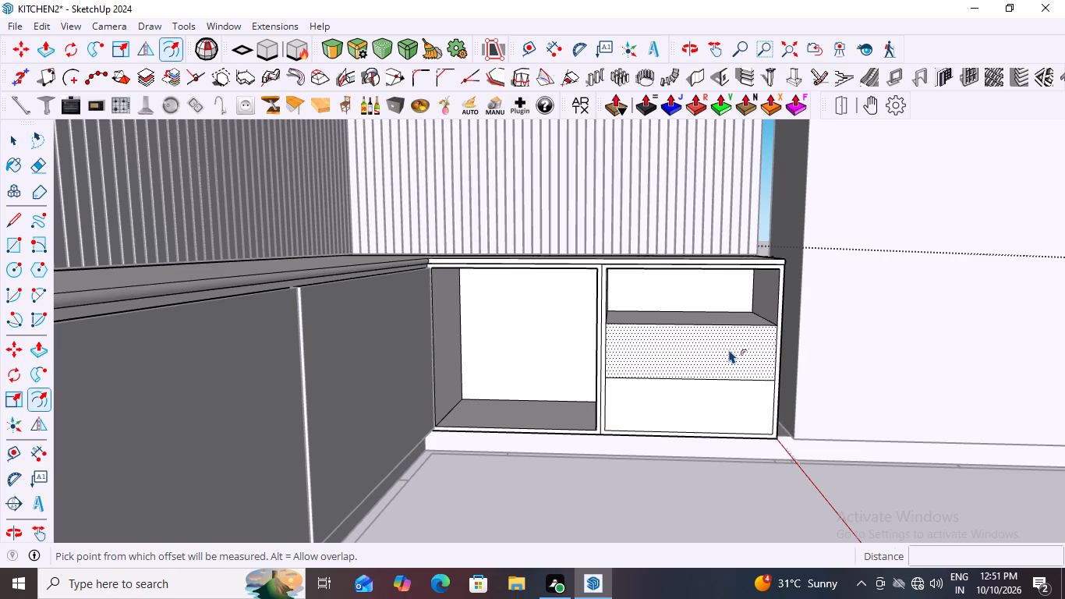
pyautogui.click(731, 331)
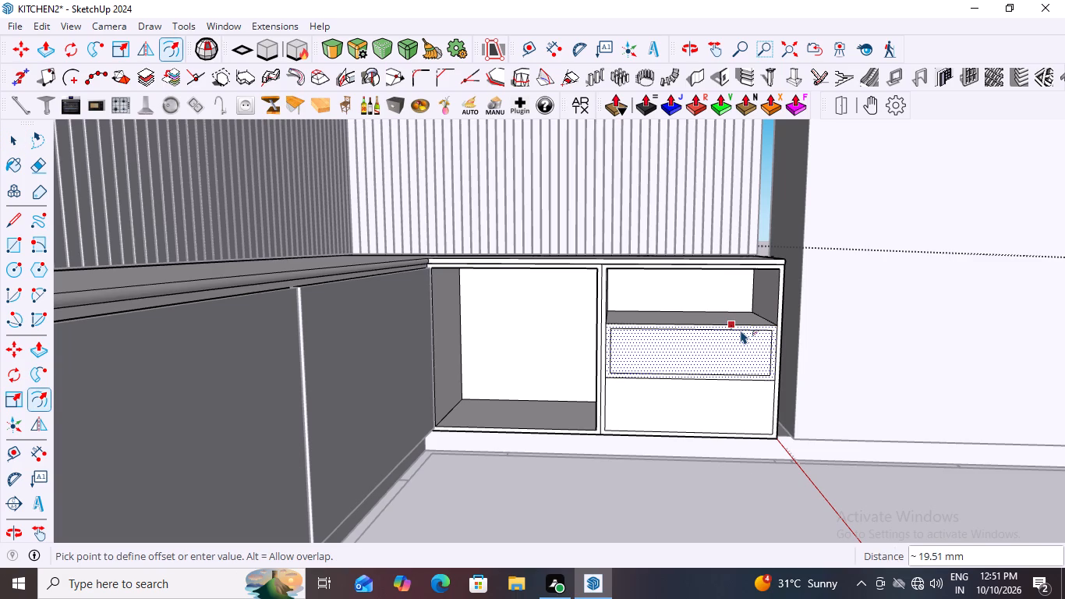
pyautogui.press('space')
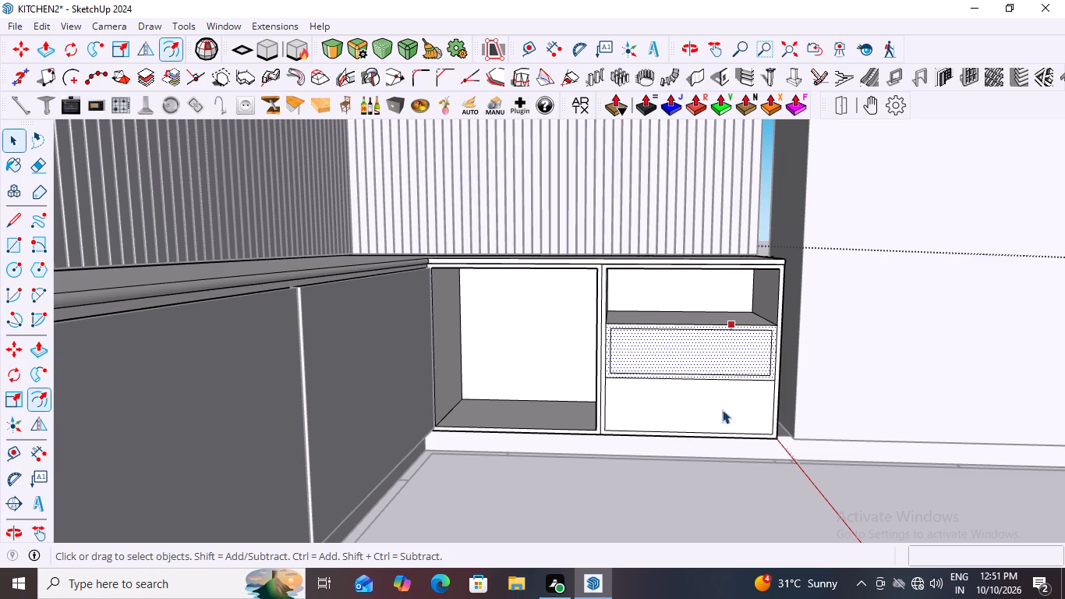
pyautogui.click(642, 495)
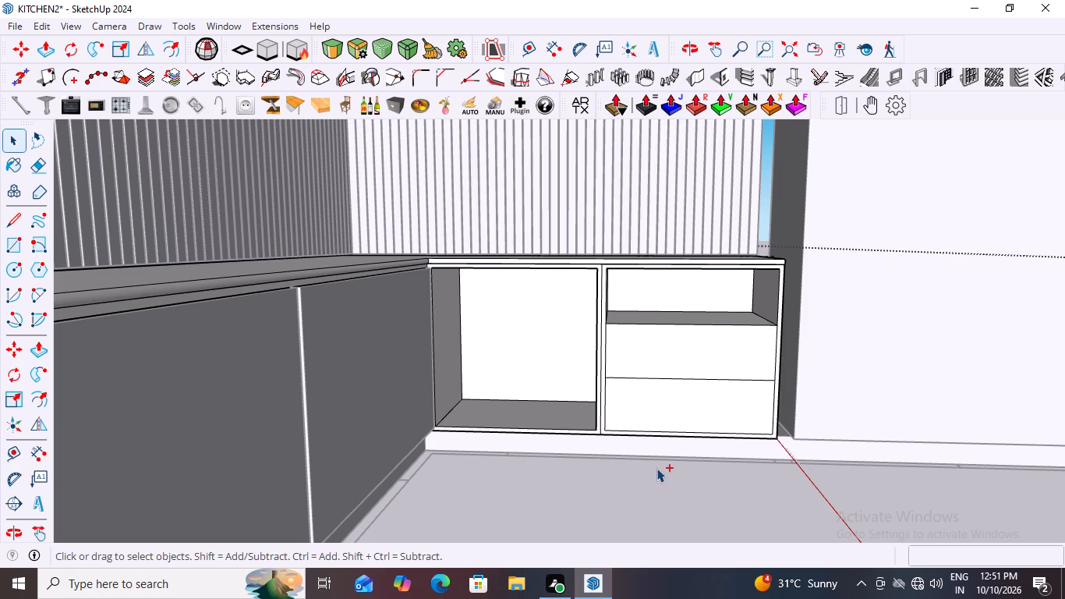
# Undo the push of the divided front's top panel.
pyautogui.hotkey('ctrl', 'z')
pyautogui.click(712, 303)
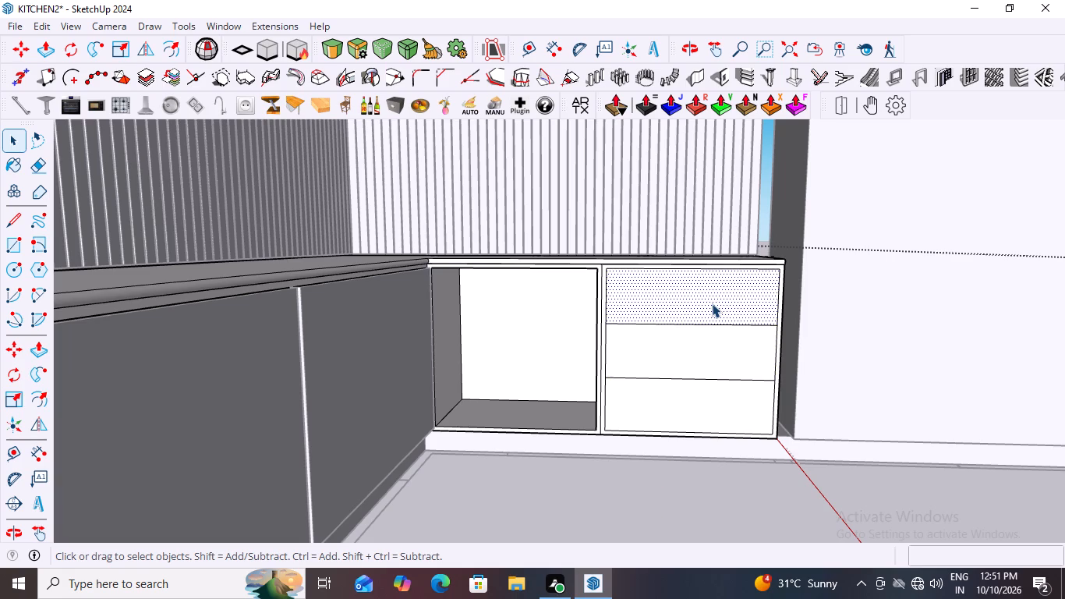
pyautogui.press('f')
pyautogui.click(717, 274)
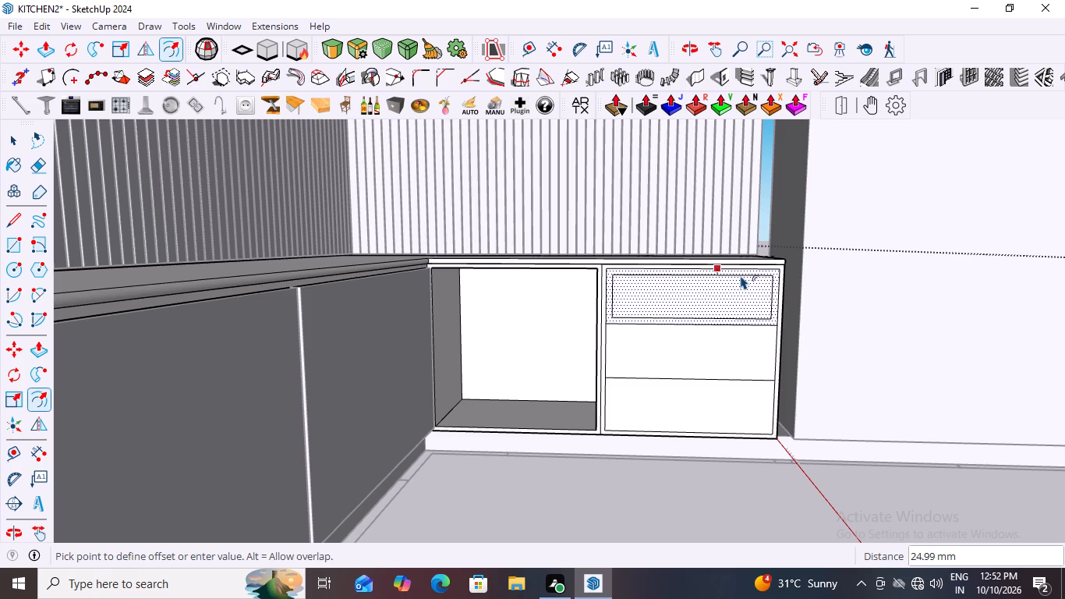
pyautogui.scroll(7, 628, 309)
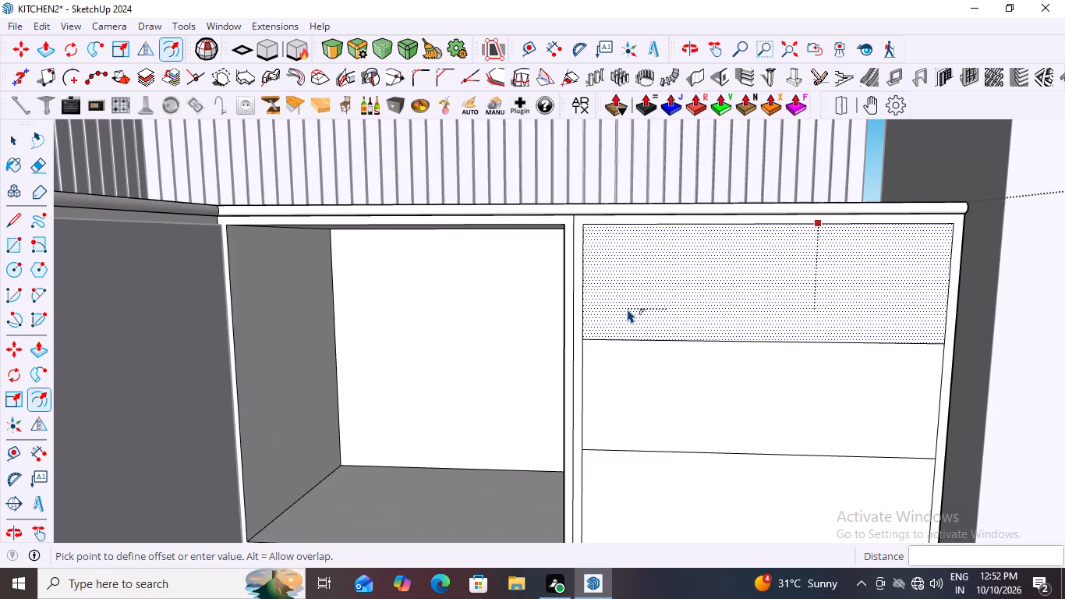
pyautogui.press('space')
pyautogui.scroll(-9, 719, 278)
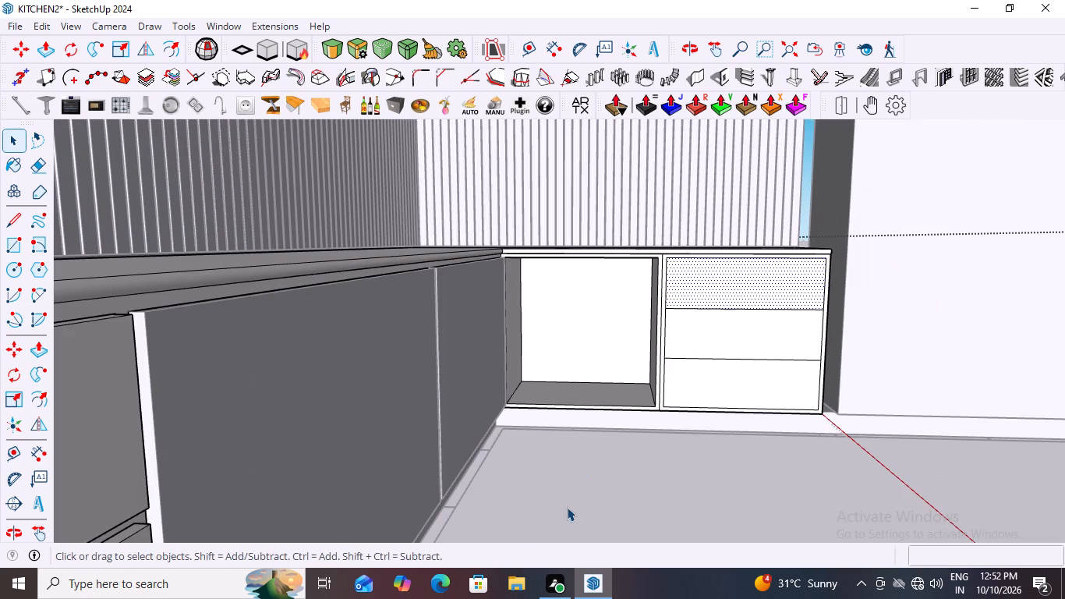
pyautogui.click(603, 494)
# Examine the handled drawer fronts, the long cabinet run and the three-panel front from several angles.
pyautogui.scroll(-7, 807, 398)
pyautogui.moveTo(809, 436); pyautogui.dragTo(586, 388, button='middle')
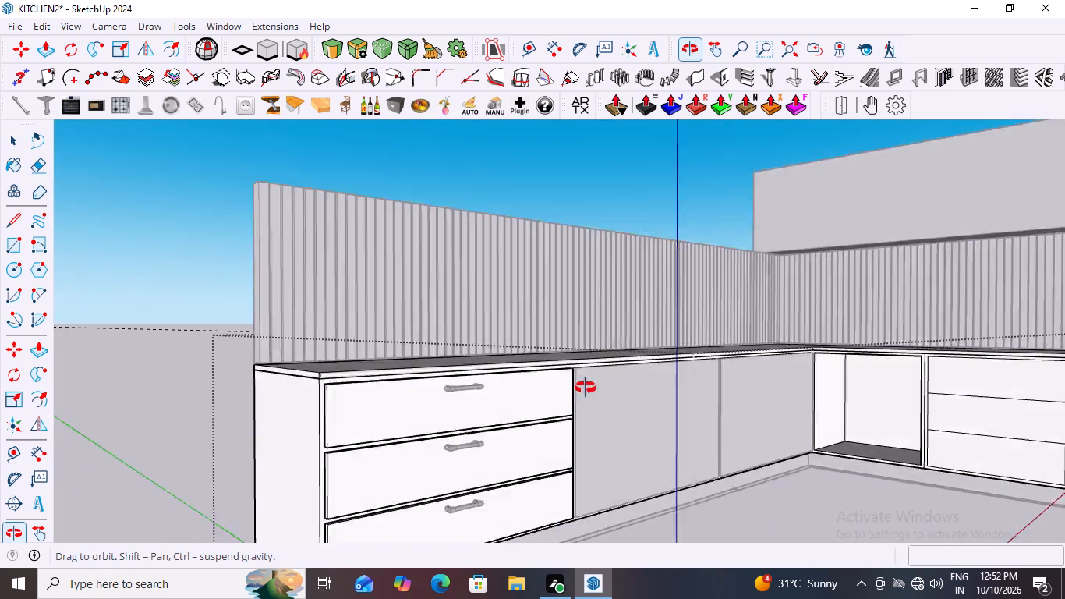
pyautogui.moveTo(586, 388); pyautogui.dragTo(639, 435, button='middle')
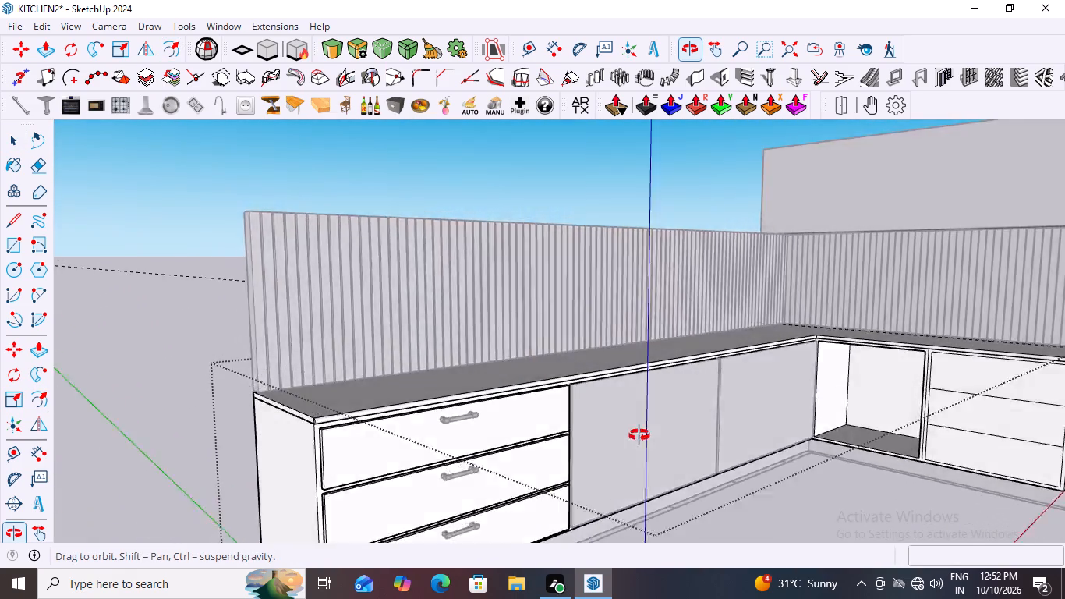
pyautogui.moveTo(639, 435); pyautogui.dragTo(562, 455, button='middle')
pyautogui.scroll(-3, 562, 455)
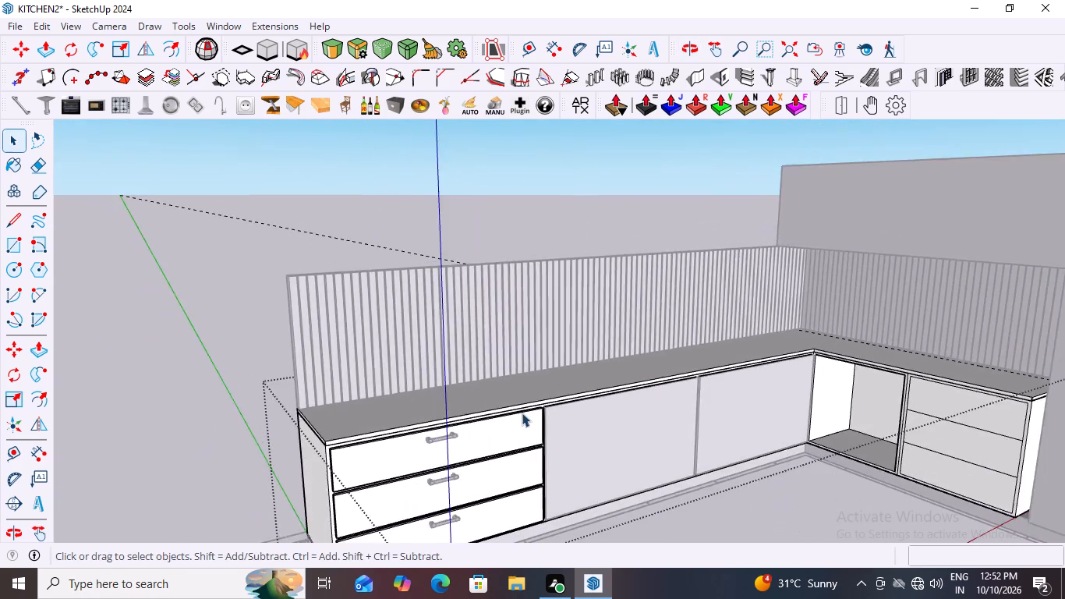
pyautogui.scroll(-2, 522, 413)
pyautogui.scroll(8, 332, 460)
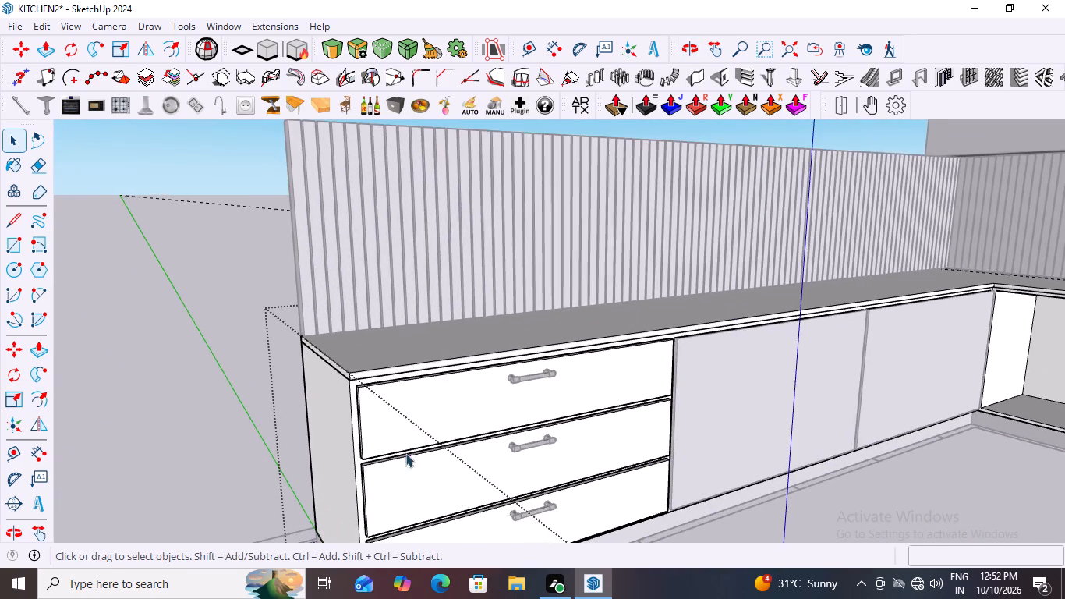
pyautogui.scroll(-10, 377, 437)
pyautogui.moveTo(500, 480); pyautogui.dragTo(649, 565, button='middle')
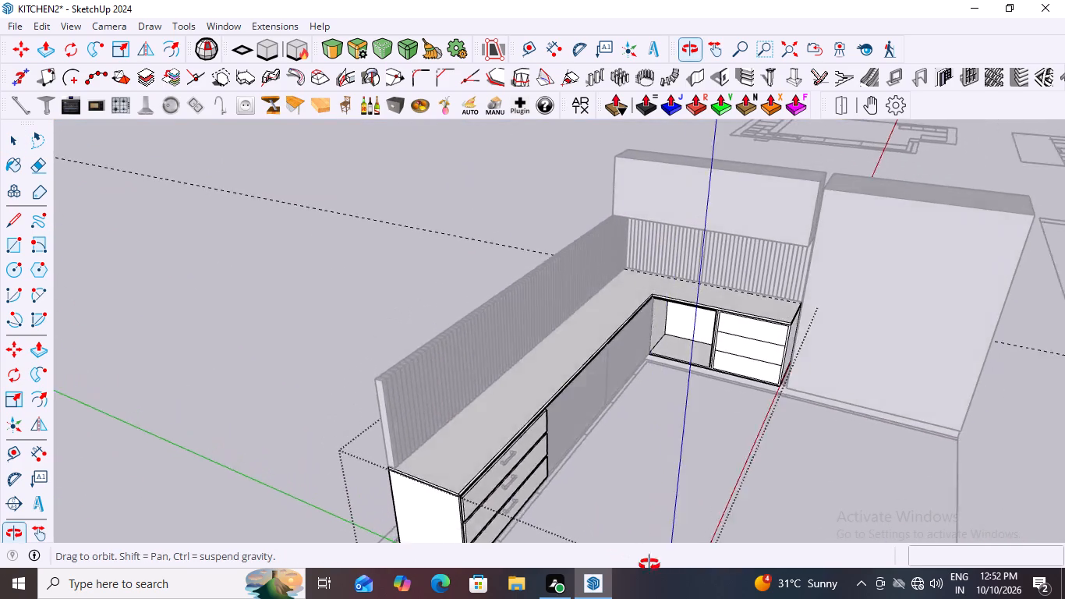
pyautogui.moveTo(649, 565); pyautogui.dragTo(724, 587, button='middle')
pyautogui.scroll(7, 659, 293)
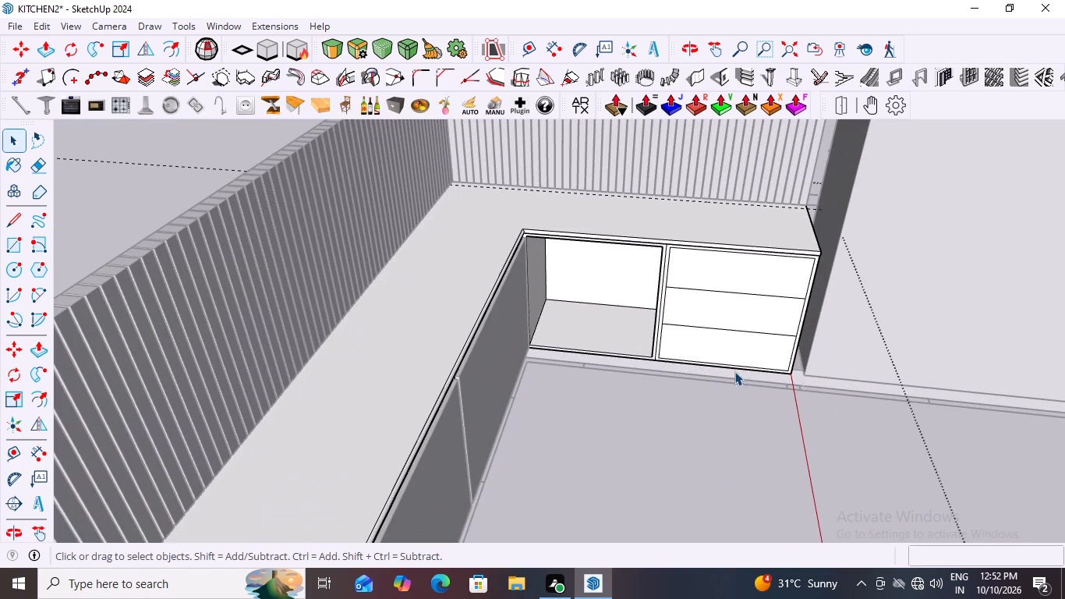
# Offset the outline of the divided front's top panel 18 mm inward.
pyautogui.scroll(-1, 798, 379)
pyautogui.moveTo(798, 367); pyautogui.dragTo(863, 271, button='middle')
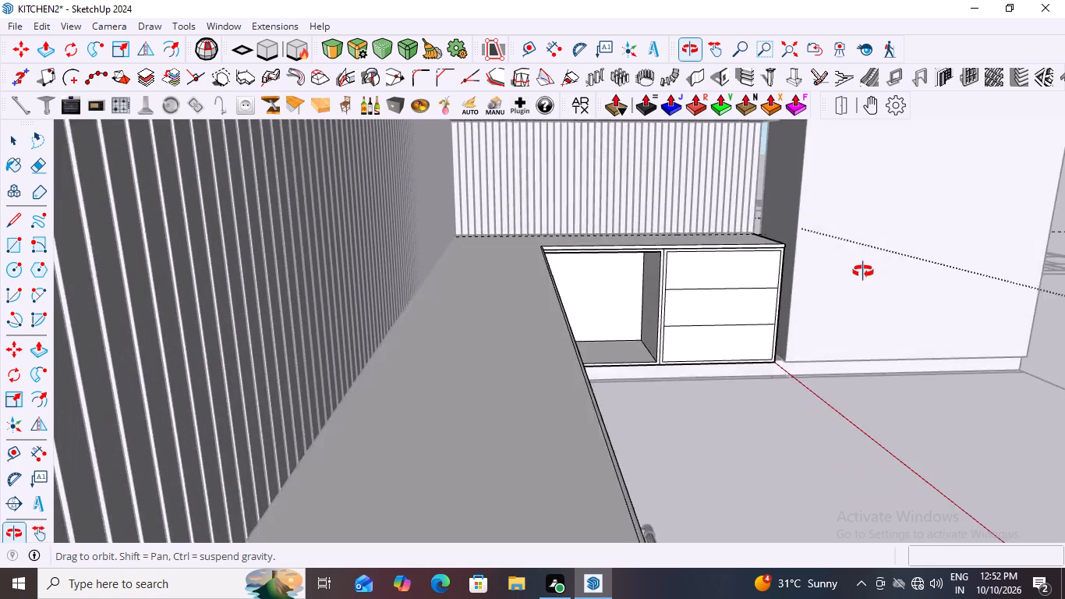
pyautogui.moveTo(863, 271); pyautogui.dragTo(808, 284, button='middle')
pyautogui.scroll(3, 720, 279)
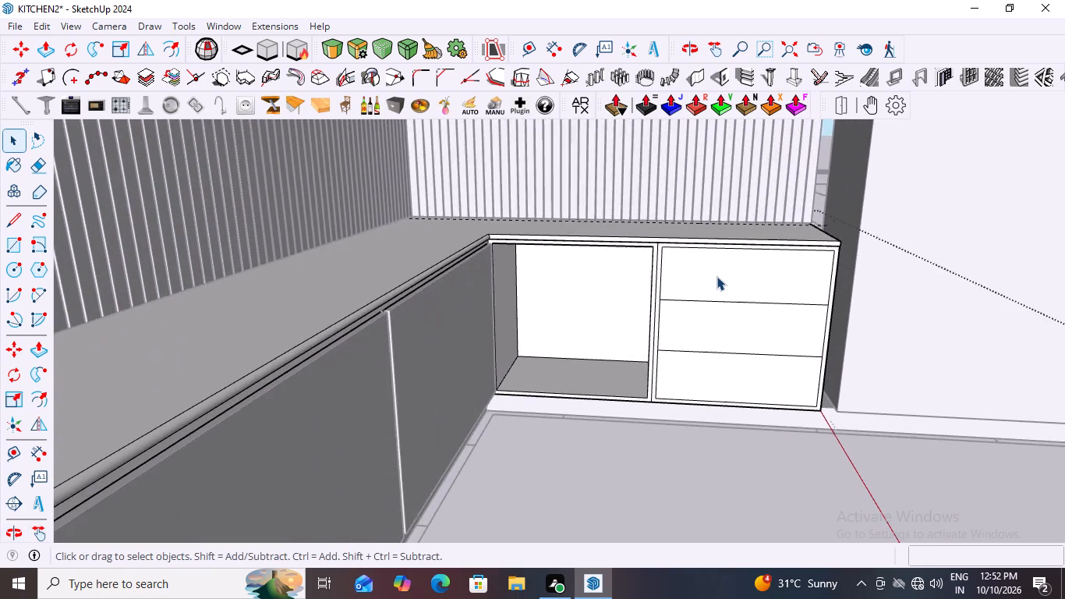
pyautogui.scroll(2, 716, 276)
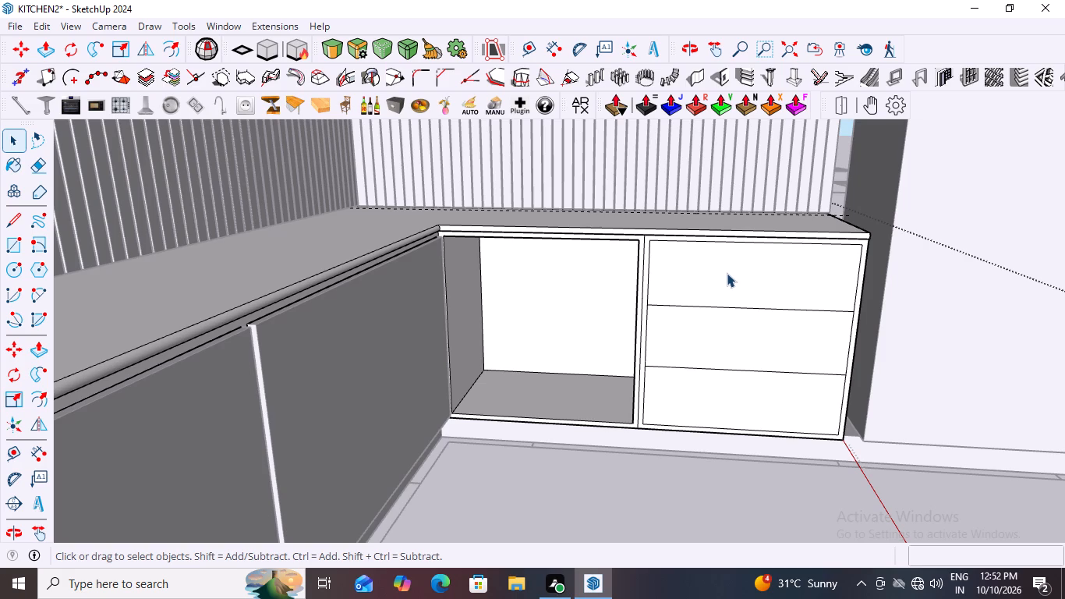
pyautogui.click(727, 273)
pyautogui.scroll(-2, 606, 303)
pyautogui.moveTo(850, 445); pyautogui.dragTo(929, 430, button='middle')
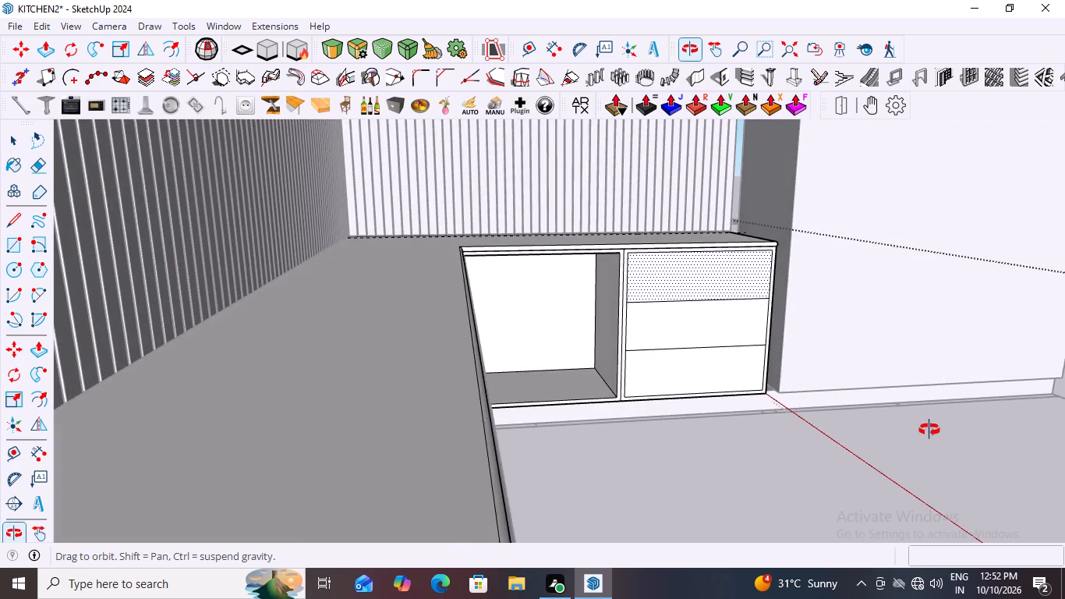
pyautogui.moveTo(929, 430); pyautogui.dragTo(897, 416, button='middle')
pyautogui.scroll(3, 743, 257)
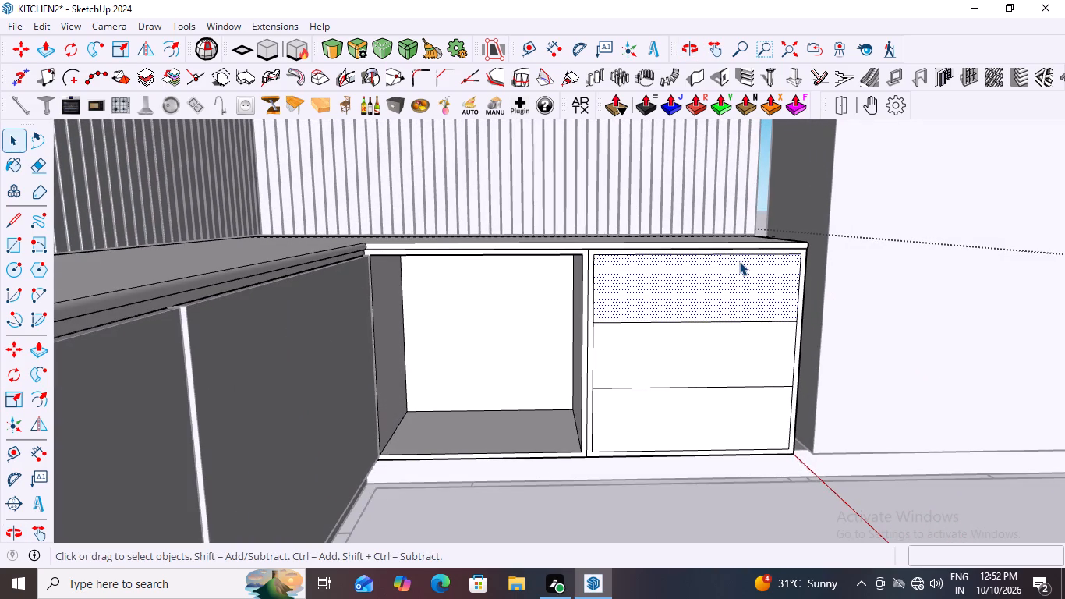
pyautogui.press('f')
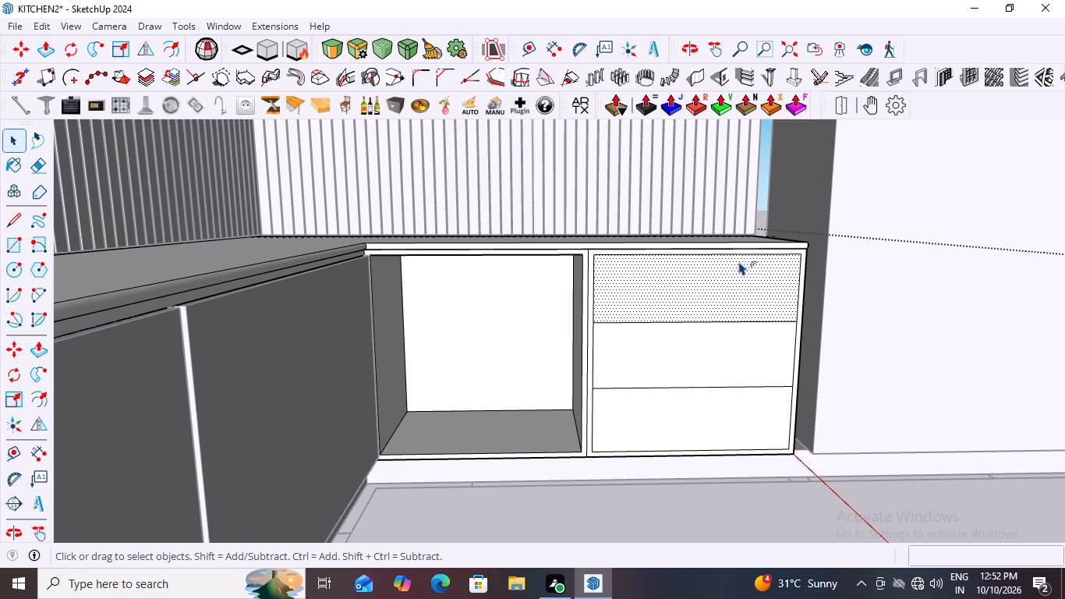
pyautogui.click(736, 264)
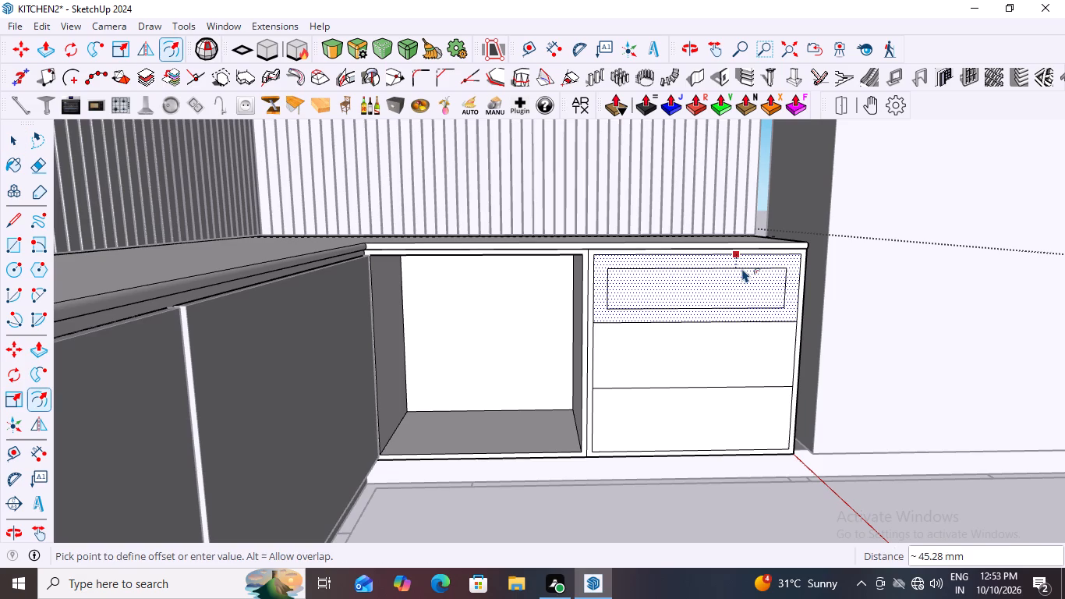
pyautogui.write('18MM')
pyautogui.press('Return')
pyautogui.scroll(2, 812, 360)
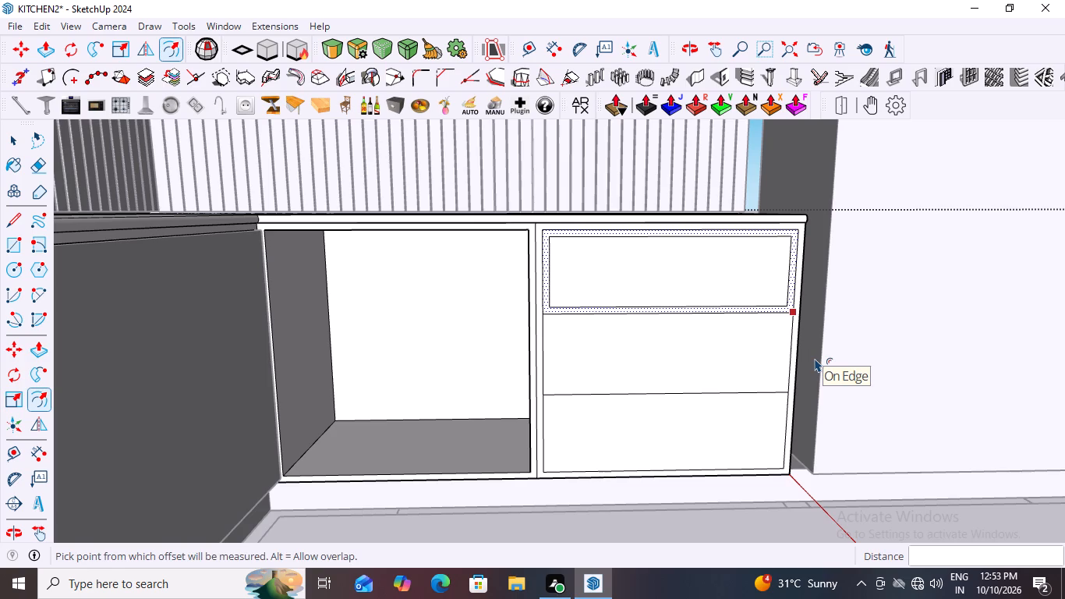
pyautogui.press('space')
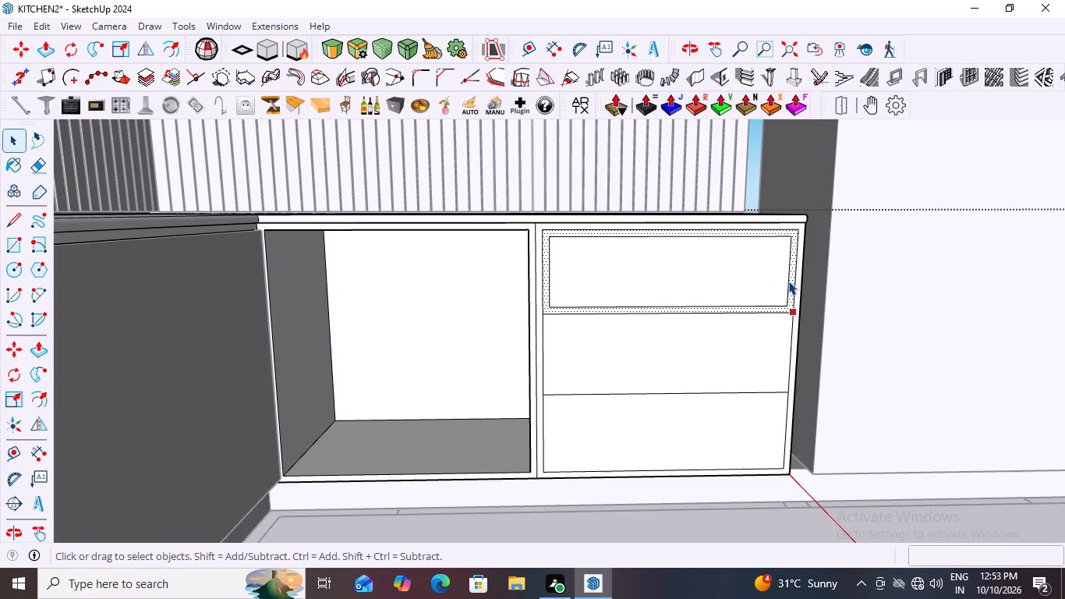
# Move the right edge of the top panel's inset outline 18 mm outward onto the panel's border.
pyautogui.click(788, 281)
pyautogui.press('m')
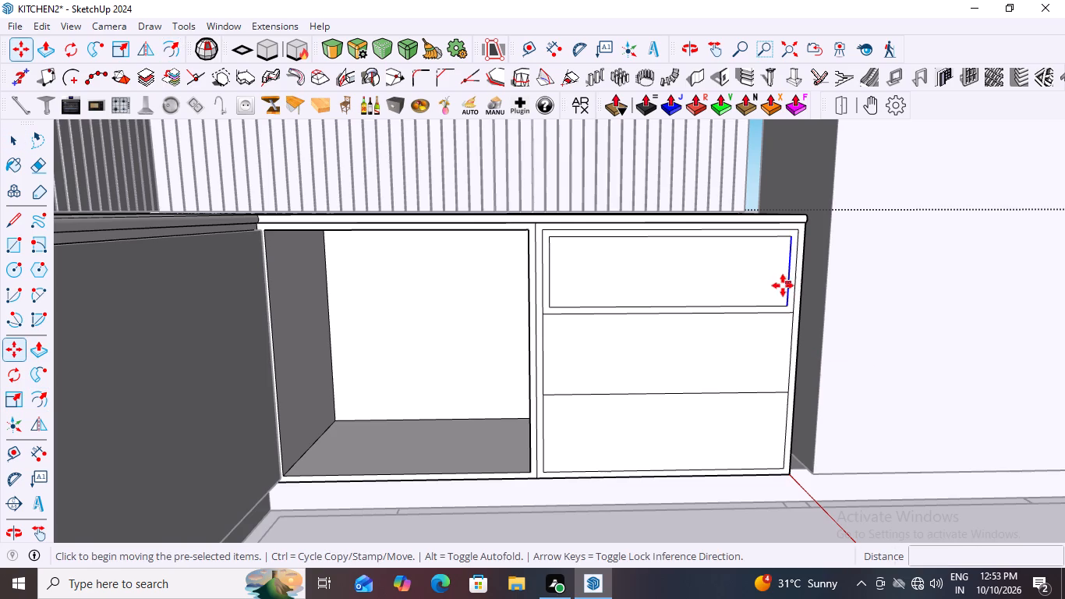
pyautogui.click(791, 306)
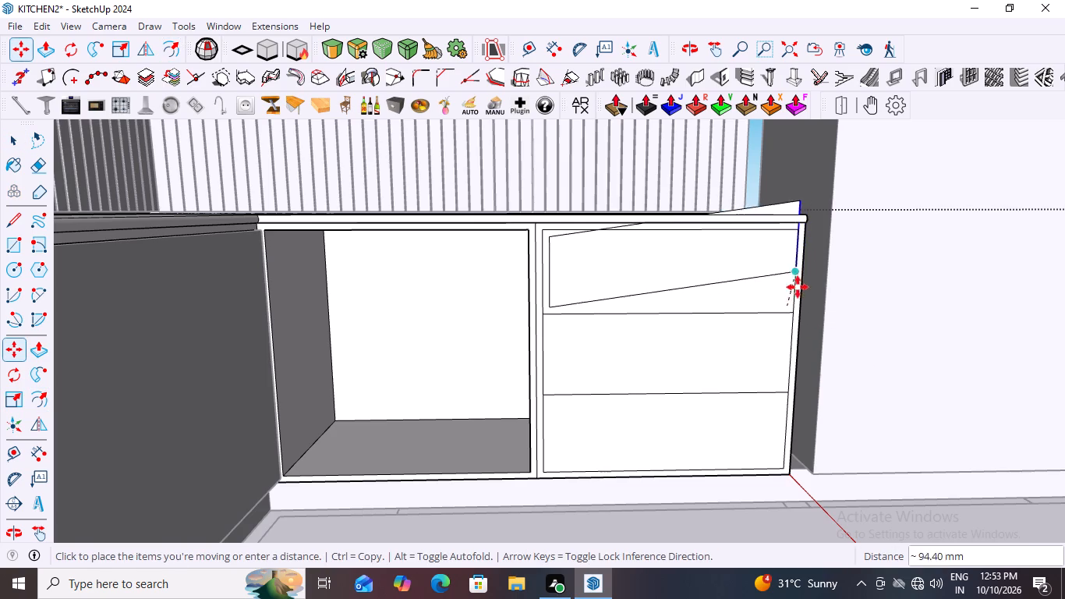
pyautogui.scroll(4, 796, 296)
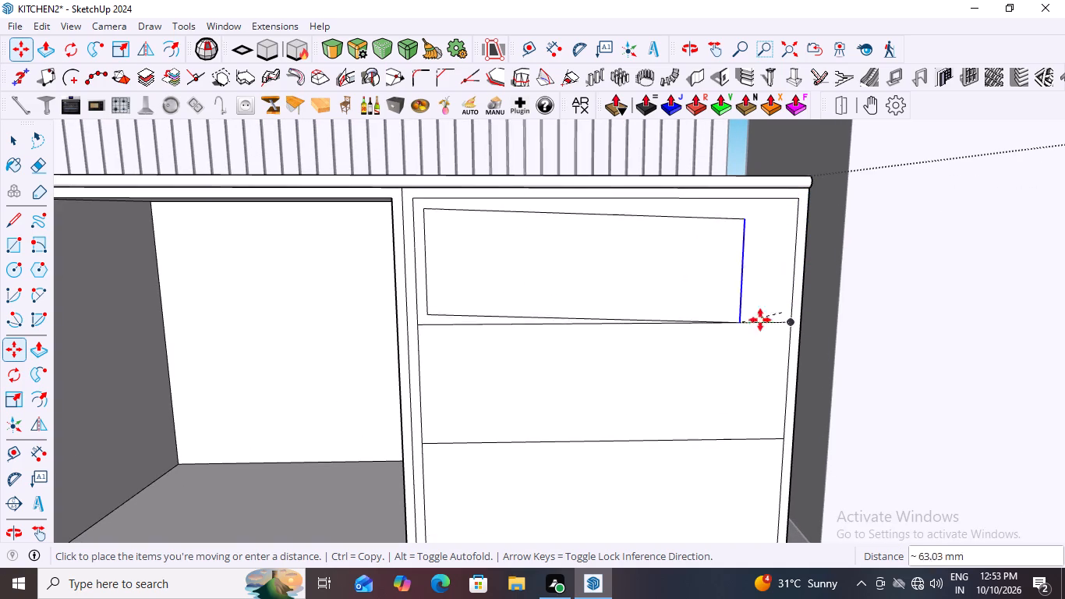
pyautogui.press('Up')
pyautogui.press('Left')
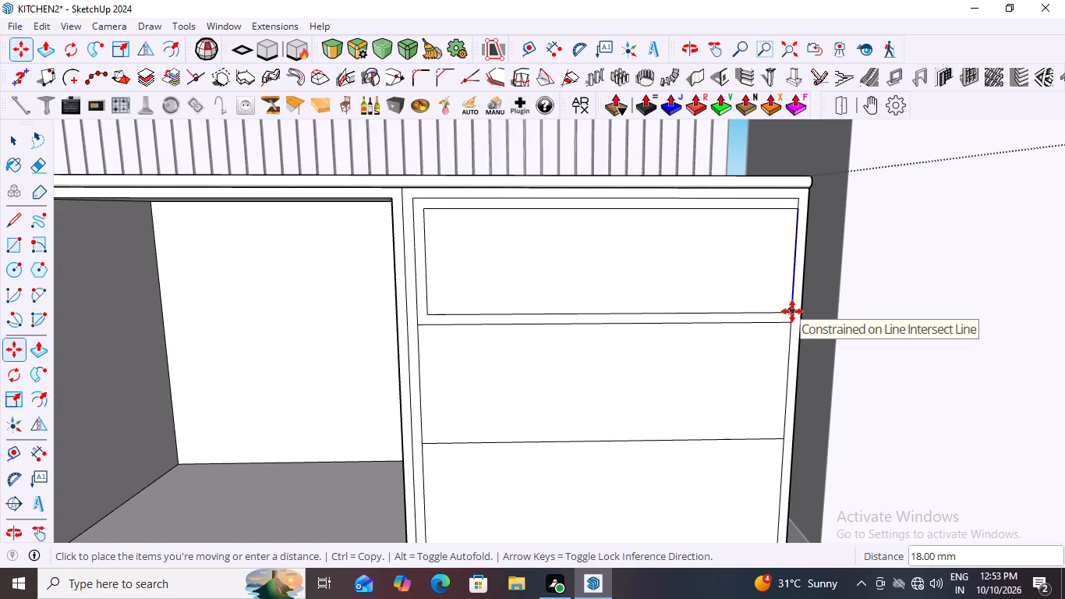
pyautogui.click(792, 311)
# Move the left edge of the top panel's inset outline 18 mm outward onto the panel's border.
pyautogui.scroll(-6, 712, 374)
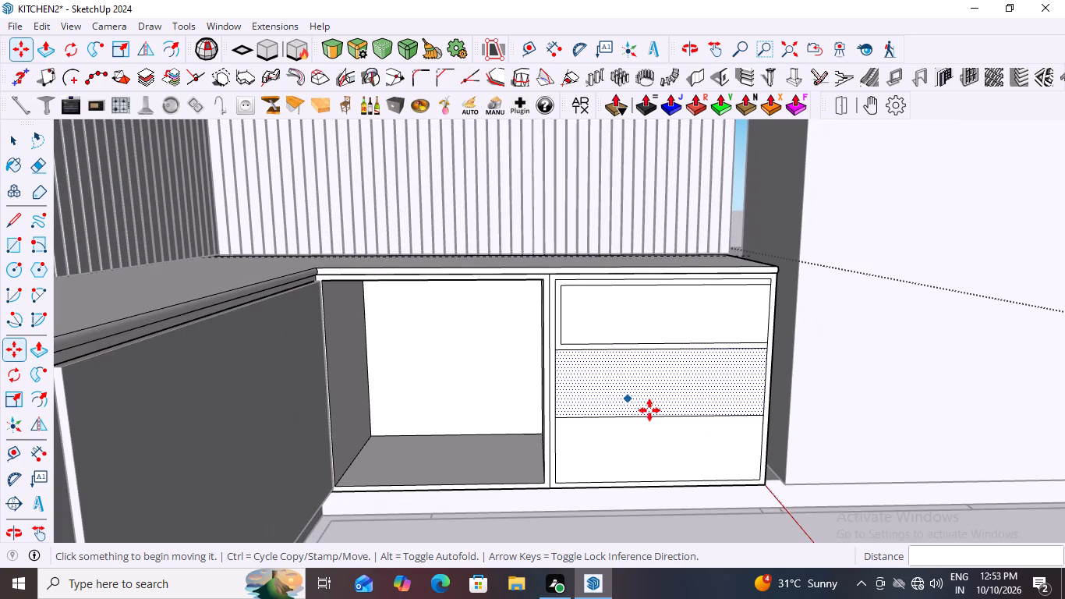
pyautogui.scroll(2, 538, 313)
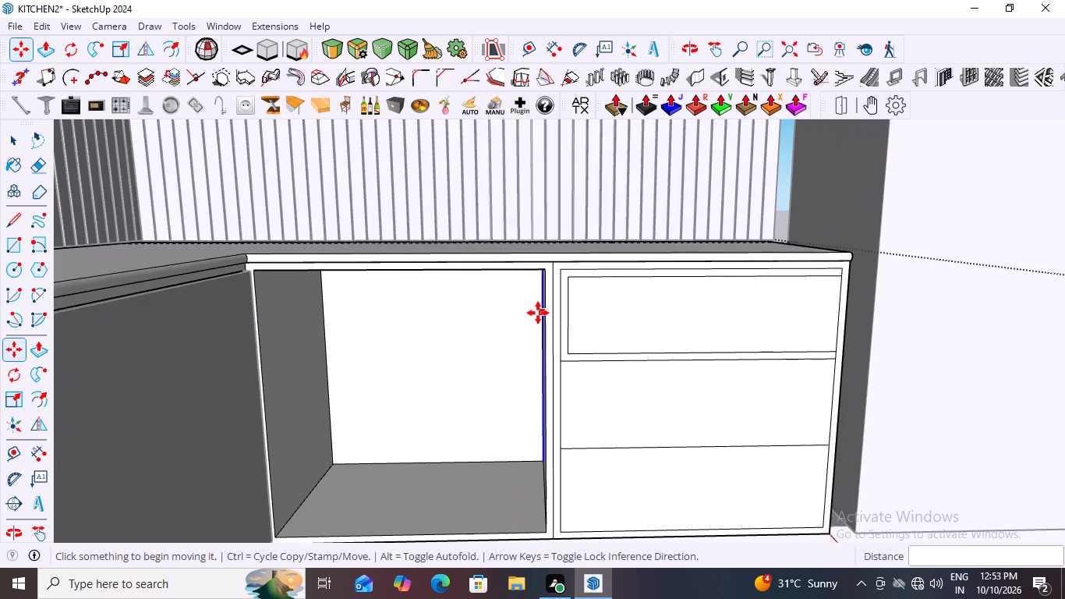
pyautogui.scroll(3, 538, 313)
pyautogui.press('space')
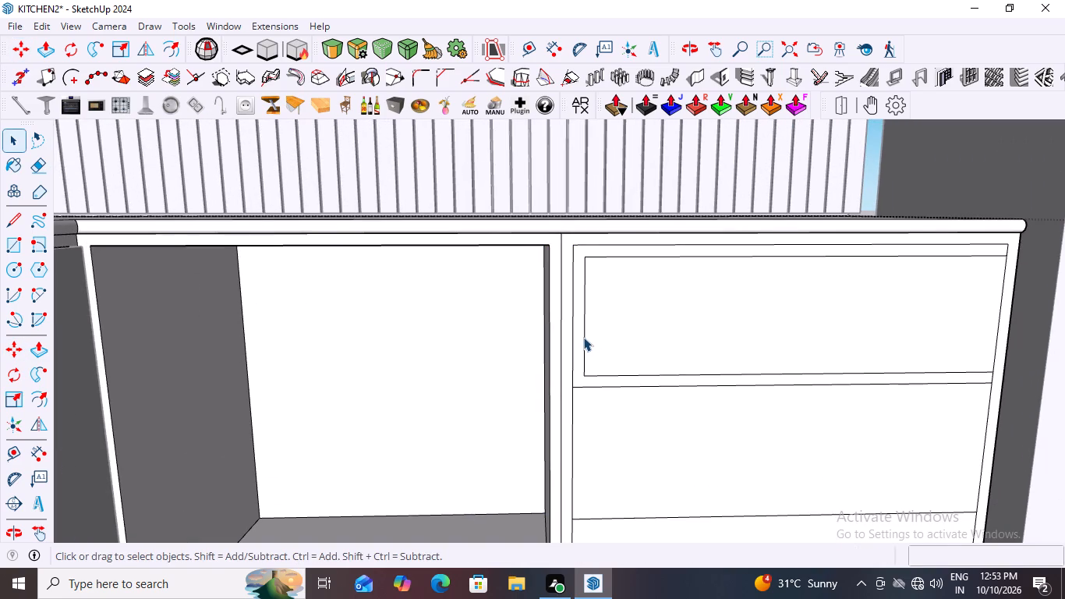
pyautogui.click(583, 337)
pyautogui.press('m')
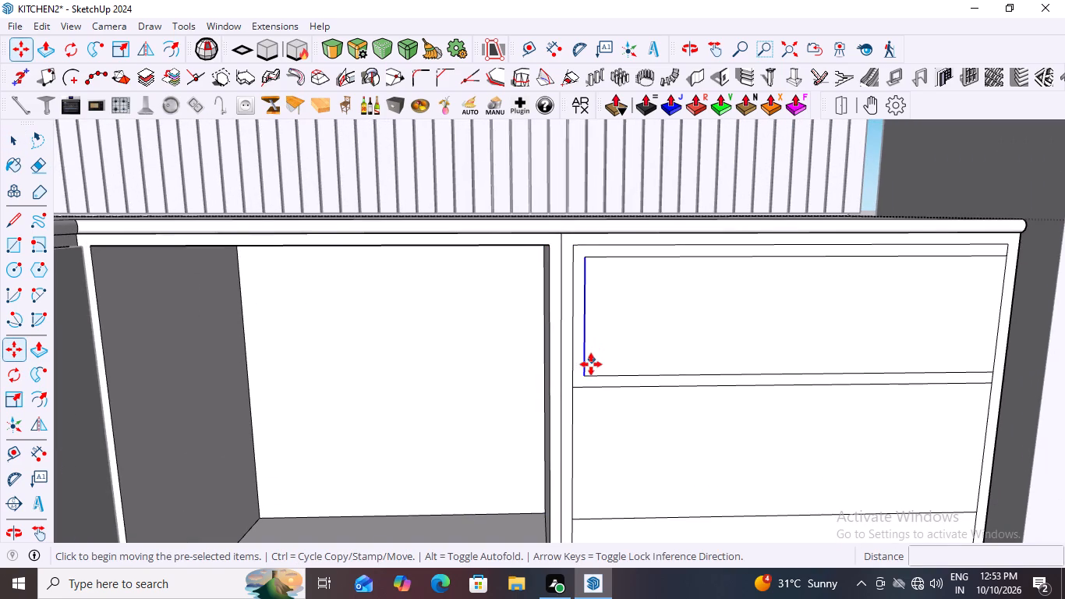
pyautogui.click(585, 374)
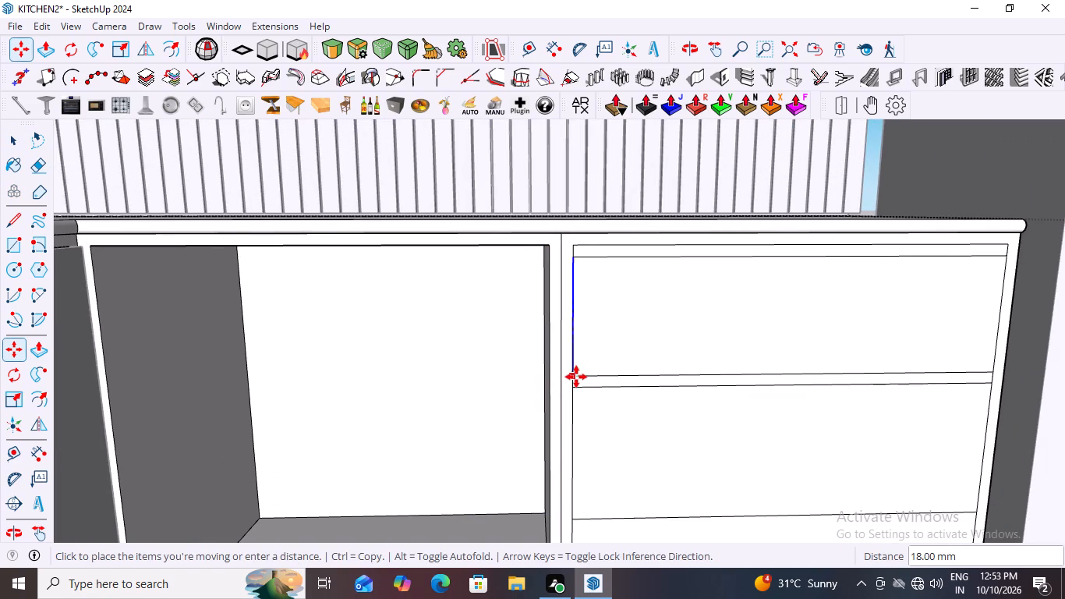
pyautogui.scroll(7, 575, 377)
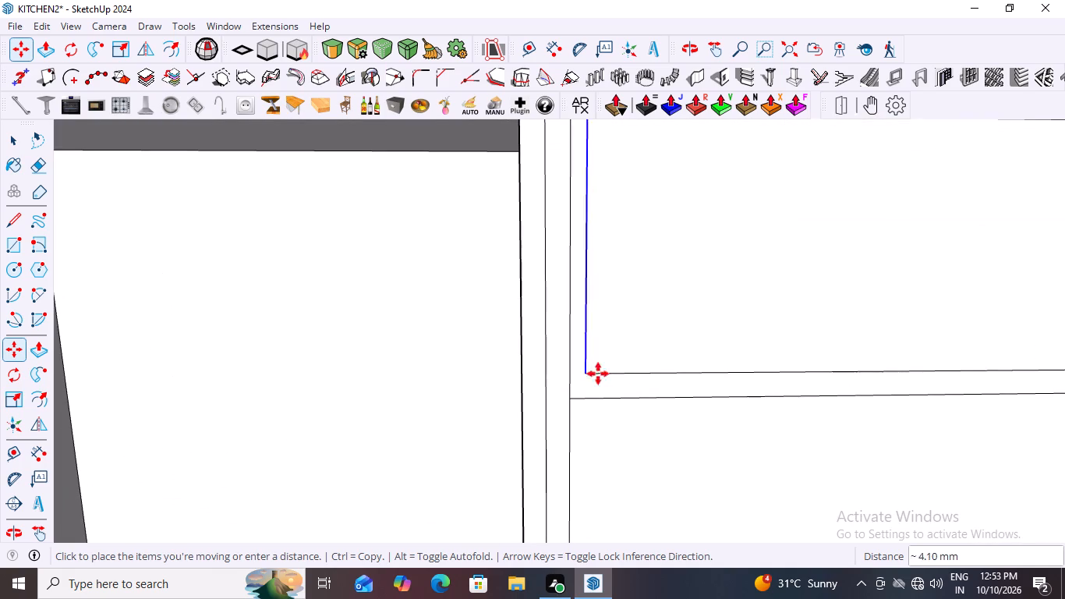
pyautogui.click(572, 375)
pyautogui.scroll(-4, 501, 377)
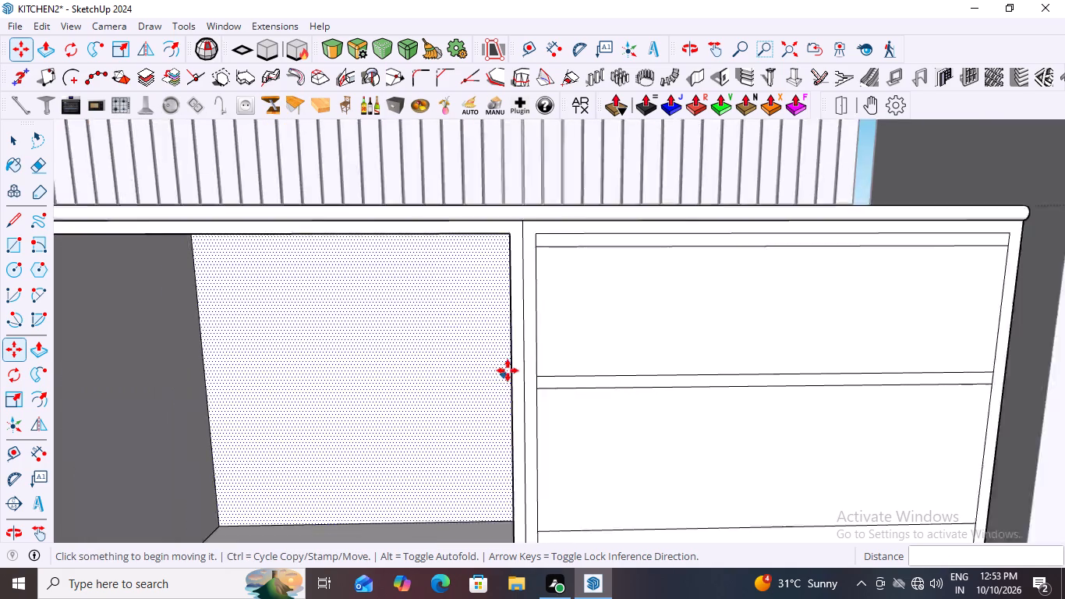
pyautogui.scroll(-10, 508, 370)
pyautogui.press('space')
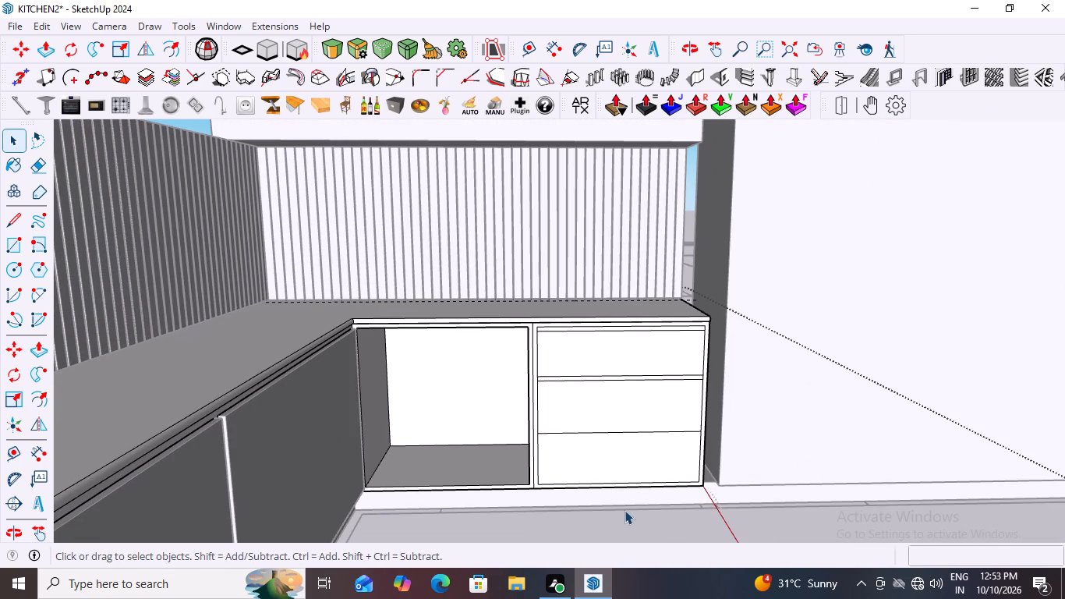
# Push the top panel's inset face about 491 mm into the cabinet, up to the guide intersection on the countertop.
pyautogui.click(646, 354)
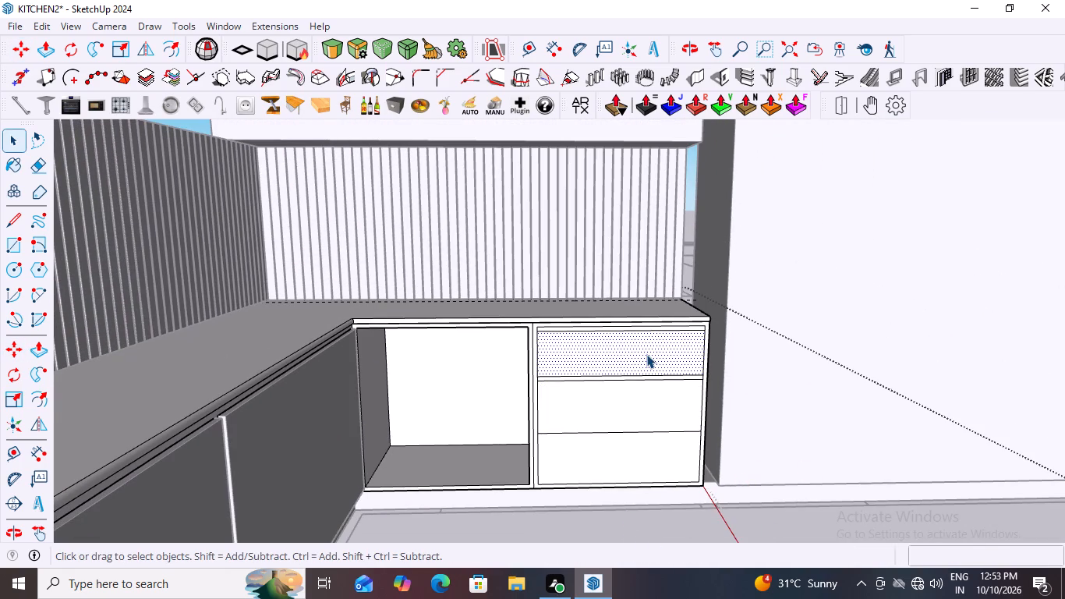
pyautogui.press('p')
pyautogui.click(645, 354)
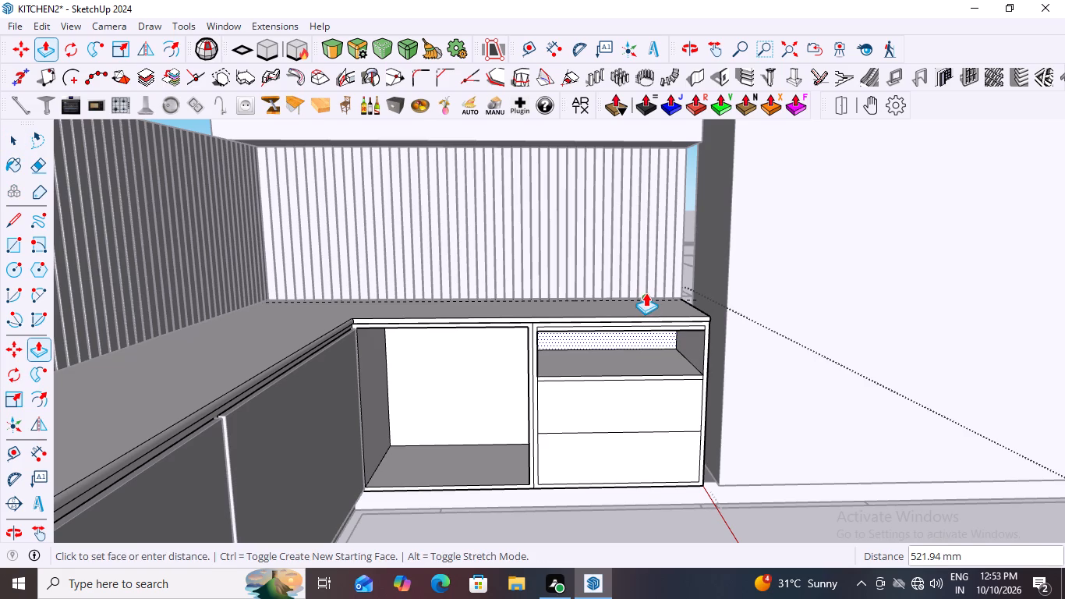
pyautogui.moveTo(647, 282); pyautogui.dragTo(644, 317, button='middle')
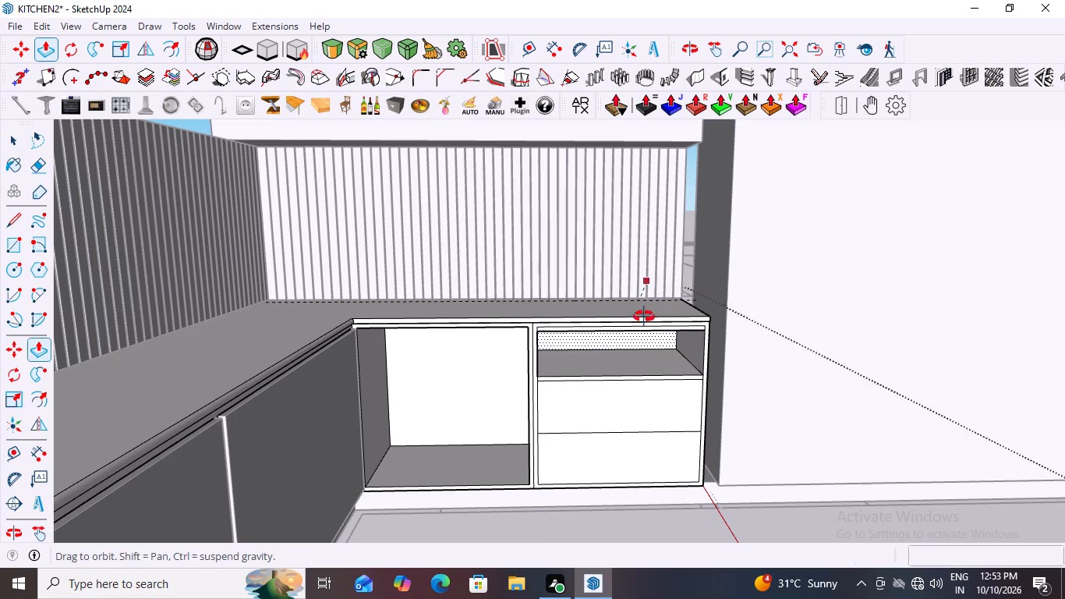
pyautogui.moveTo(644, 317); pyautogui.dragTo(639, 423, button='middle')
pyautogui.scroll(5, 690, 273)
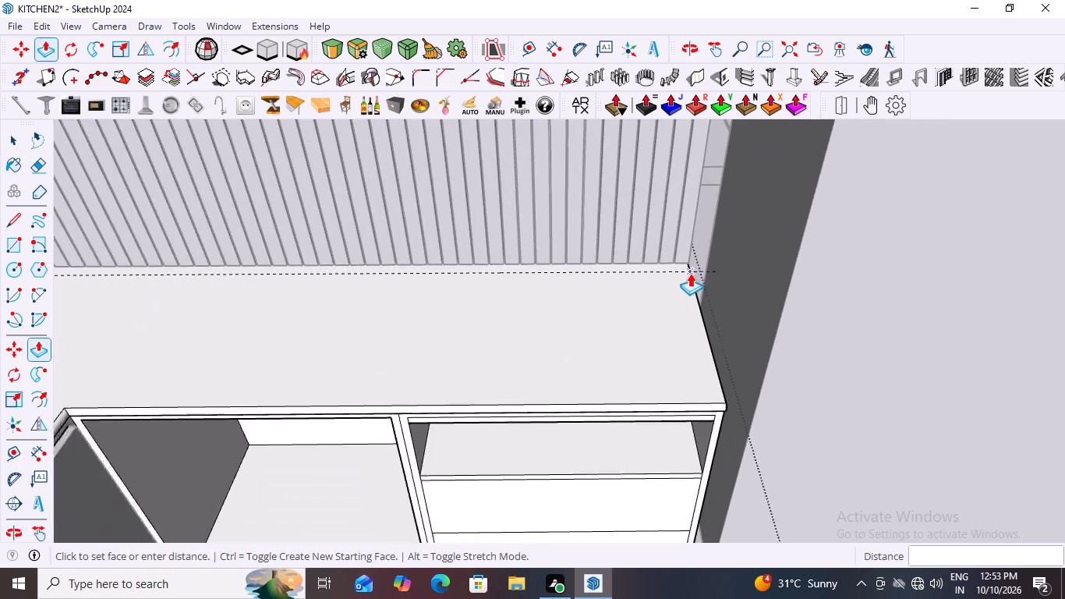
pyautogui.scroll(1, 690, 273)
pyautogui.click(690, 274)
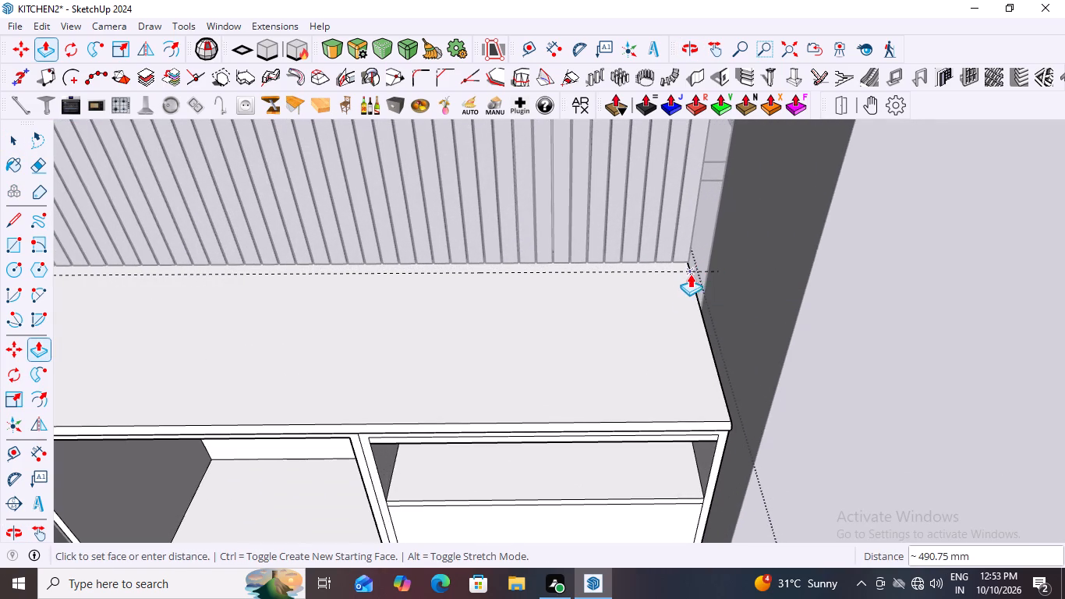
pyautogui.scroll(-9, 685, 307)
pyautogui.moveTo(656, 377); pyautogui.dragTo(688, 214, button='middle')
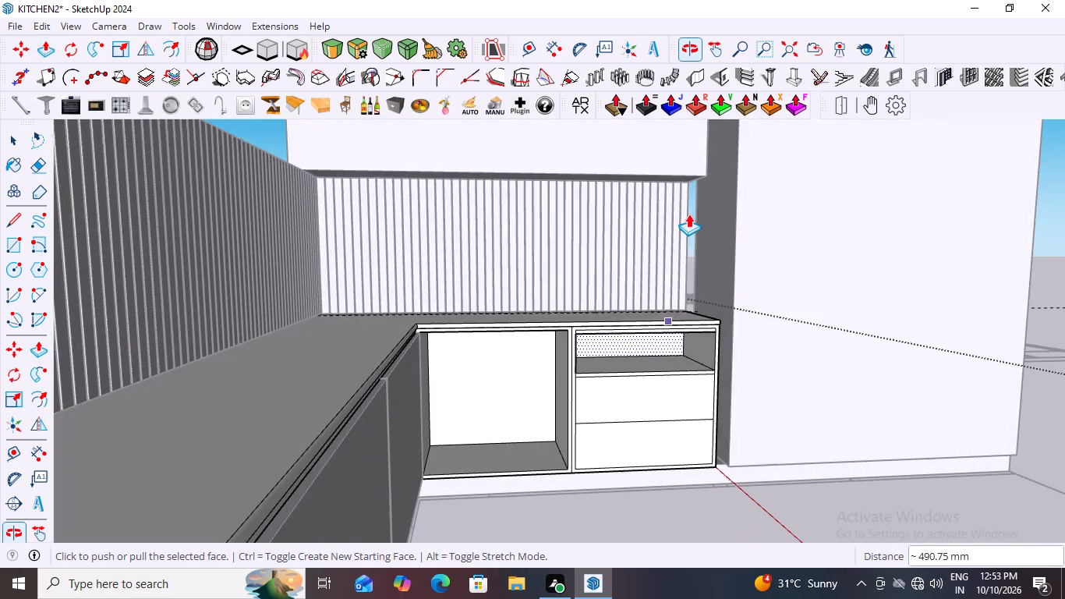
pyautogui.press('space')
pyautogui.click(513, 374)
# Move the upper front edge of the top drawer opening up 18 mm to the frame's inner edge.
pyautogui.scroll(7, 681, 322)
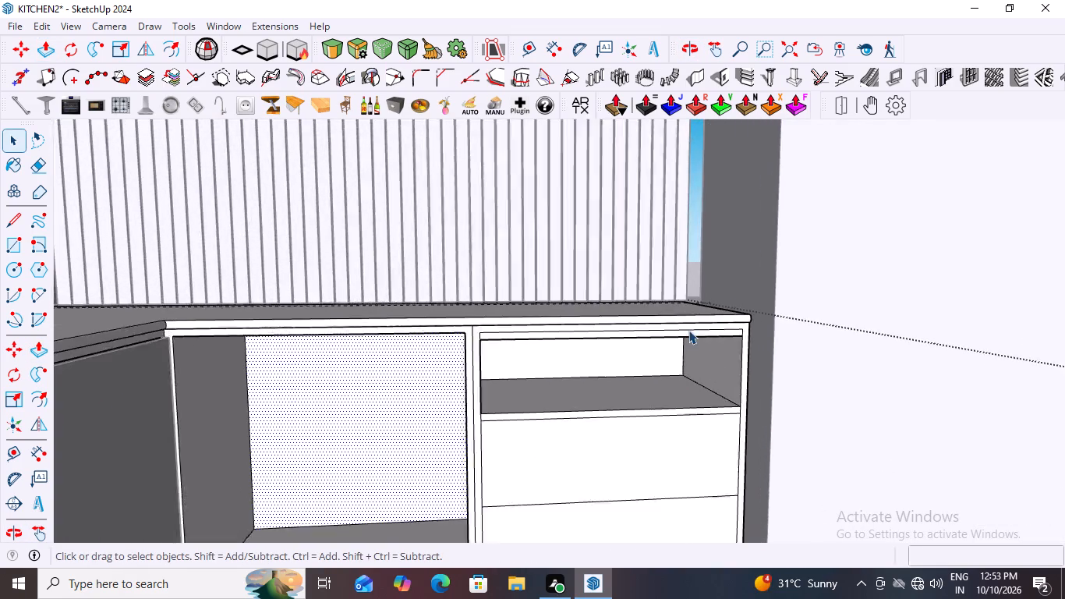
pyautogui.scroll(4, 688, 330)
pyautogui.moveTo(703, 351); pyautogui.dragTo(695, 299, button='middle')
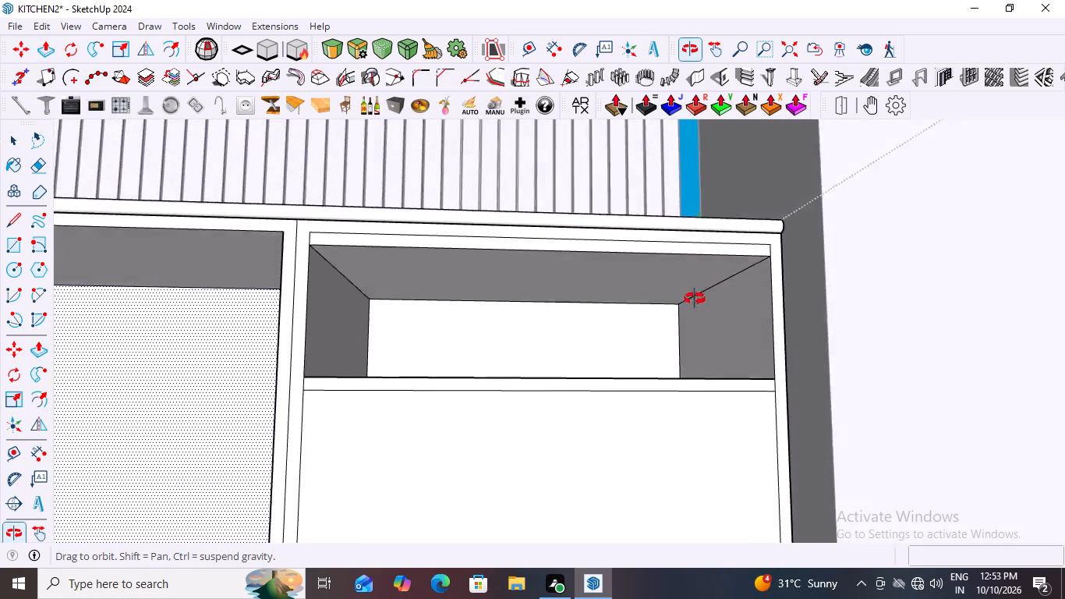
pyautogui.moveTo(695, 299); pyautogui.dragTo(693, 307, button='middle')
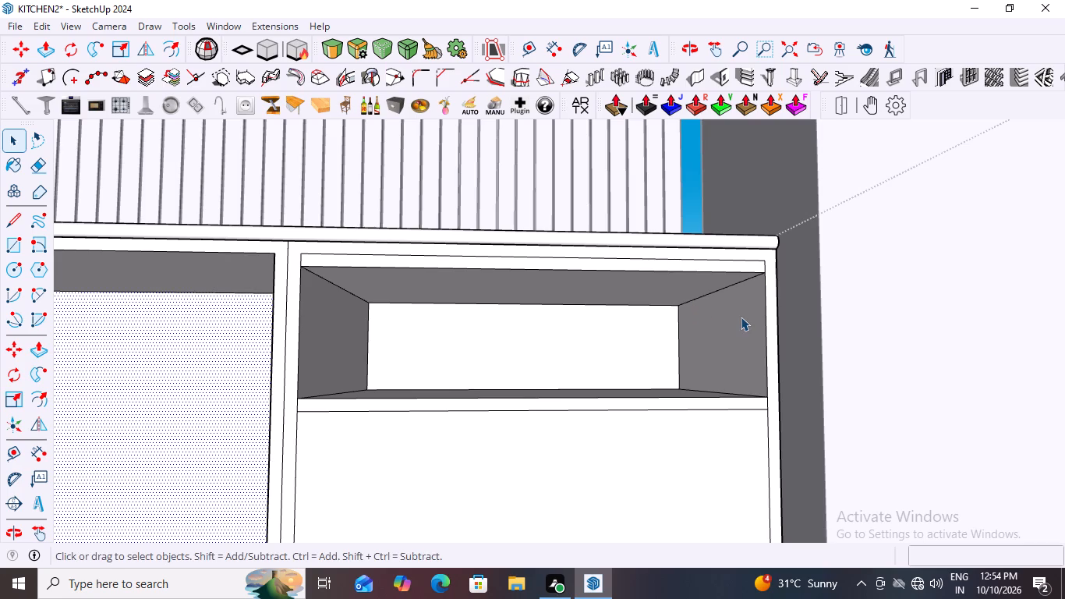
pyautogui.click(735, 271)
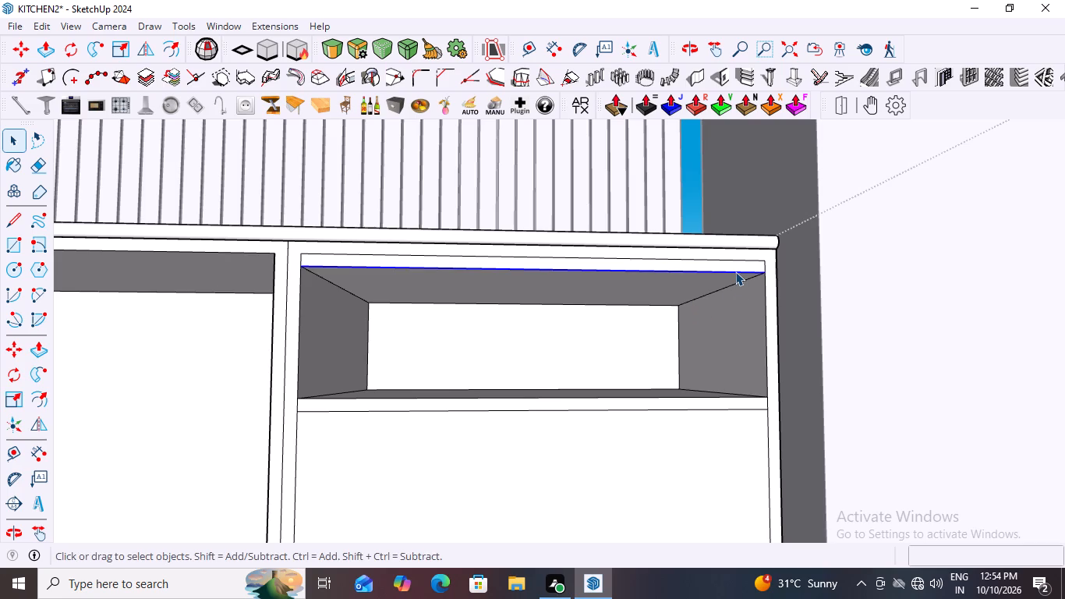
pyautogui.press('m')
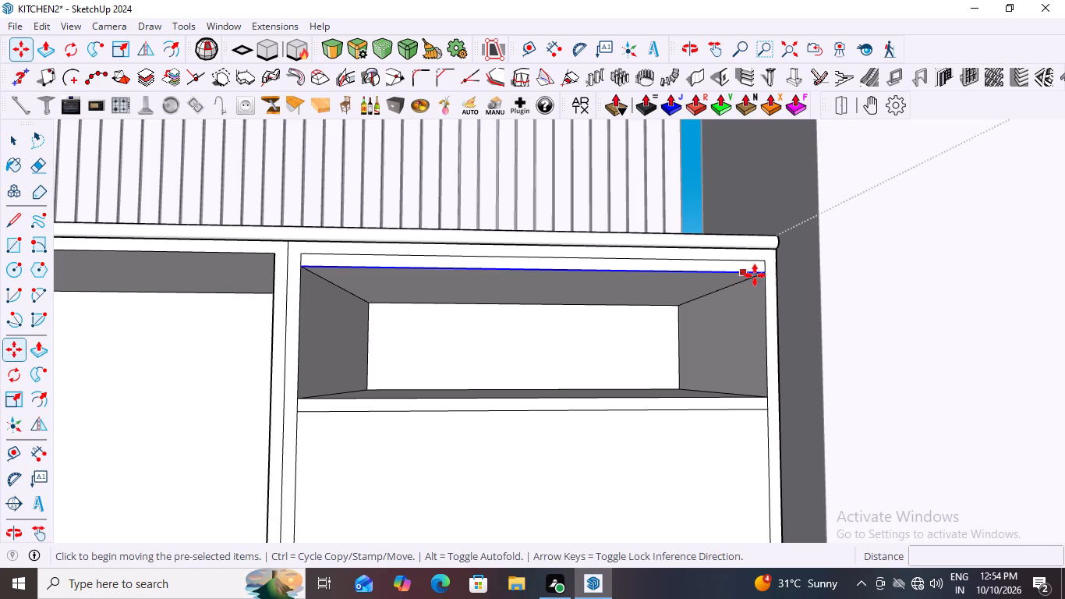
pyautogui.click(761, 274)
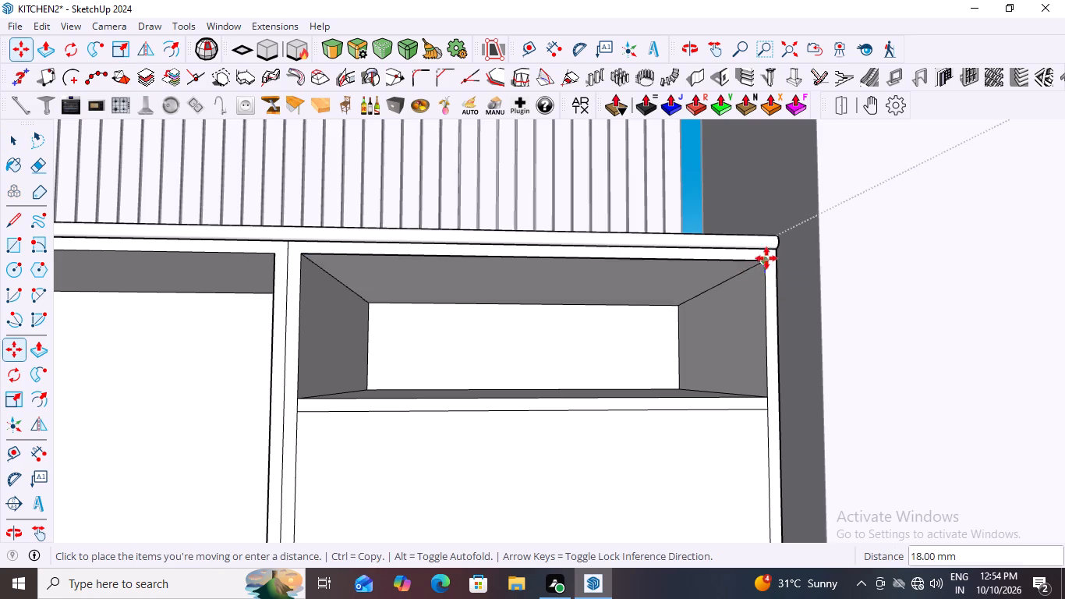
pyautogui.click(763, 261)
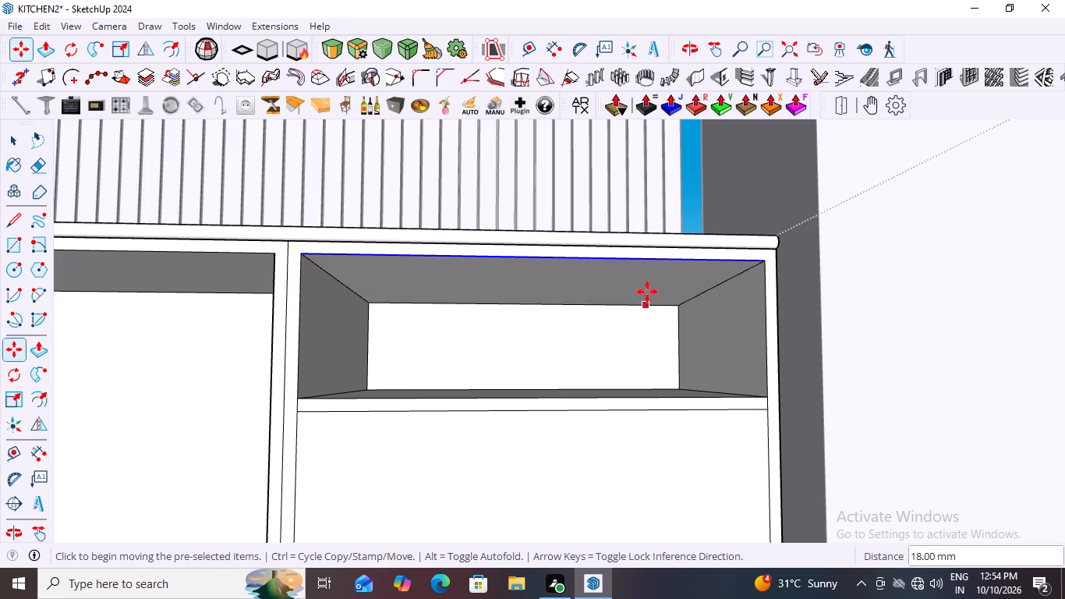
pyautogui.scroll(-5, 647, 292)
pyautogui.moveTo(669, 302); pyautogui.dragTo(666, 349, button='middle')
pyautogui.press('space')
pyautogui.click(401, 337)
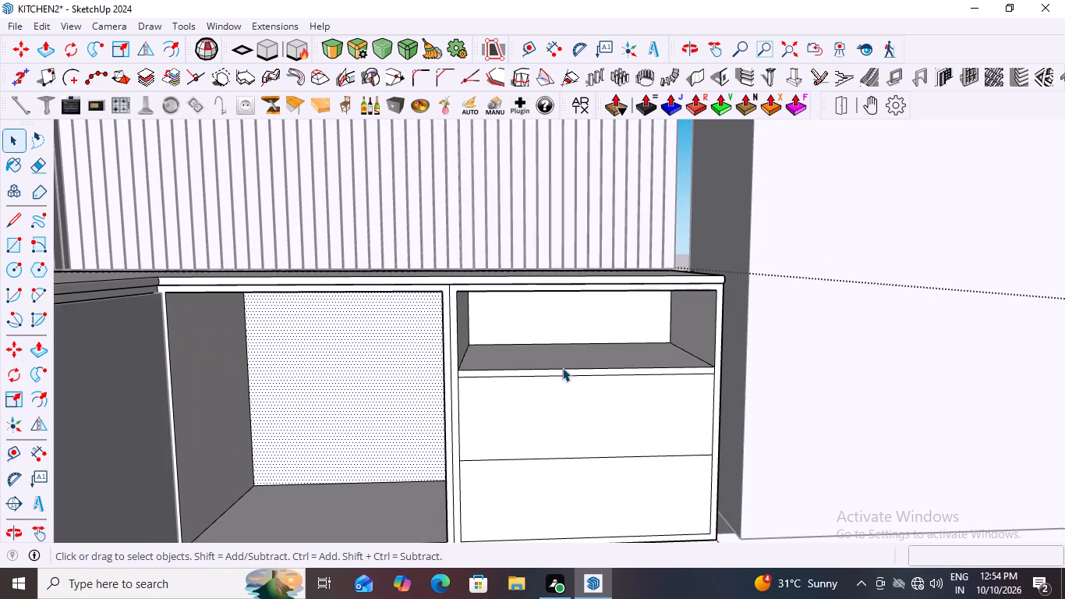
# Examine the hollowed top drawer opening and the corner compartment from several angles.
pyautogui.scroll(-8, 596, 234)
pyautogui.click(586, 437)
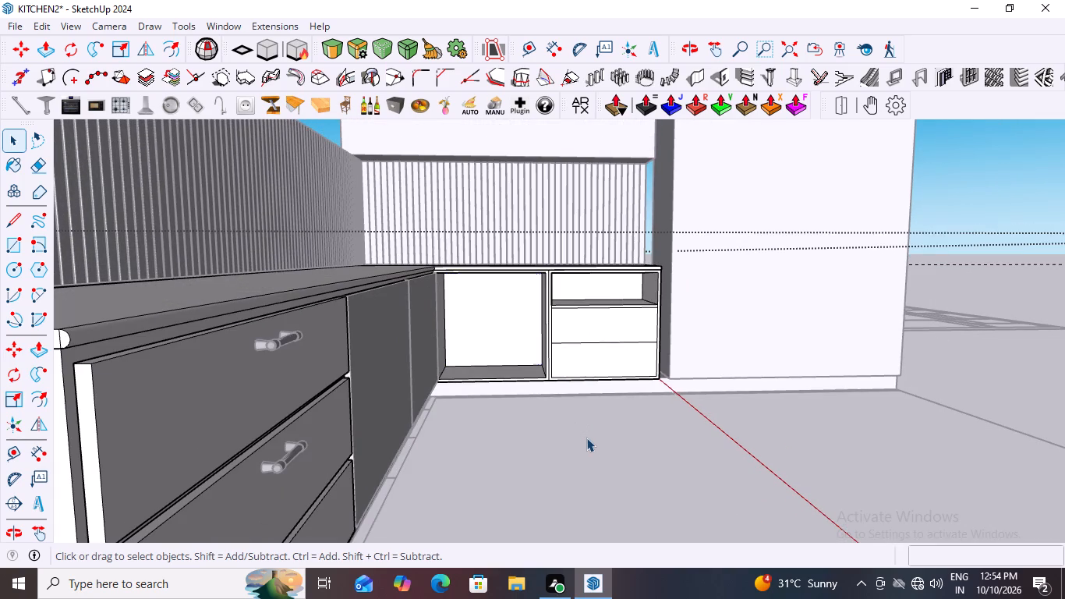
pyautogui.scroll(-4, 540, 380)
pyautogui.click(993, 220)
pyautogui.click(988, 221)
pyautogui.scroll(3, 627, 300)
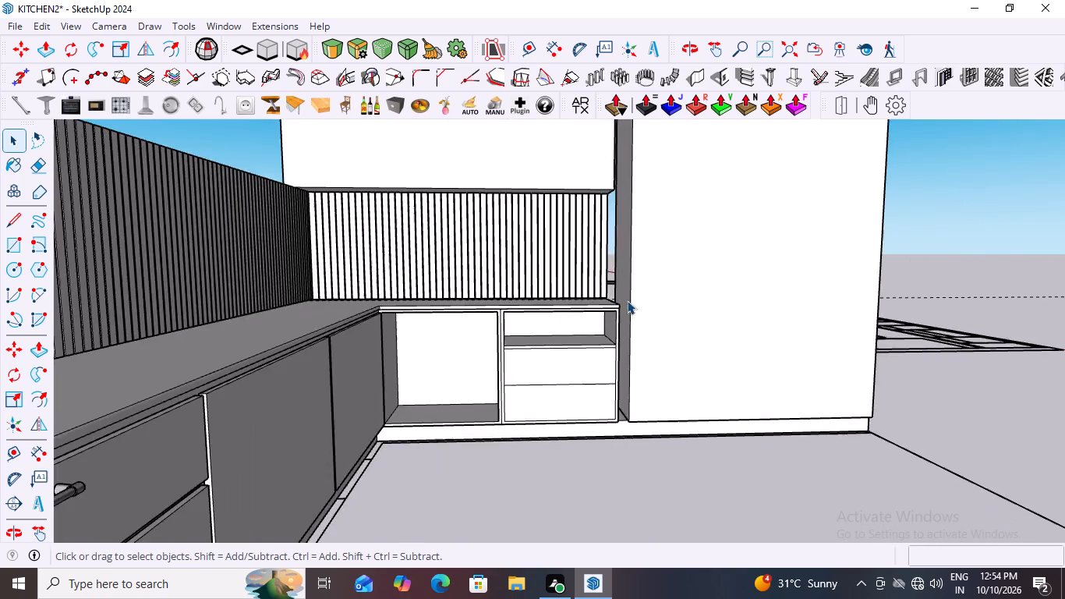
pyautogui.scroll(4, 627, 300)
pyautogui.scroll(1, 550, 320)
pyautogui.moveTo(550, 320); pyautogui.dragTo(574, 322, button='middle')
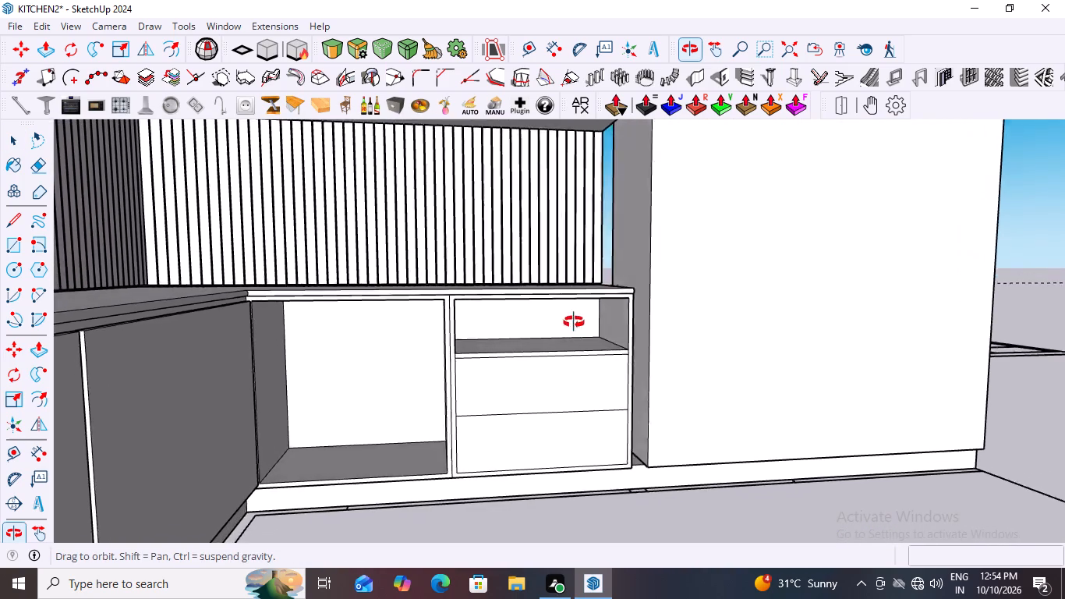
pyautogui.moveTo(574, 322); pyautogui.dragTo(496, 291, button='middle')
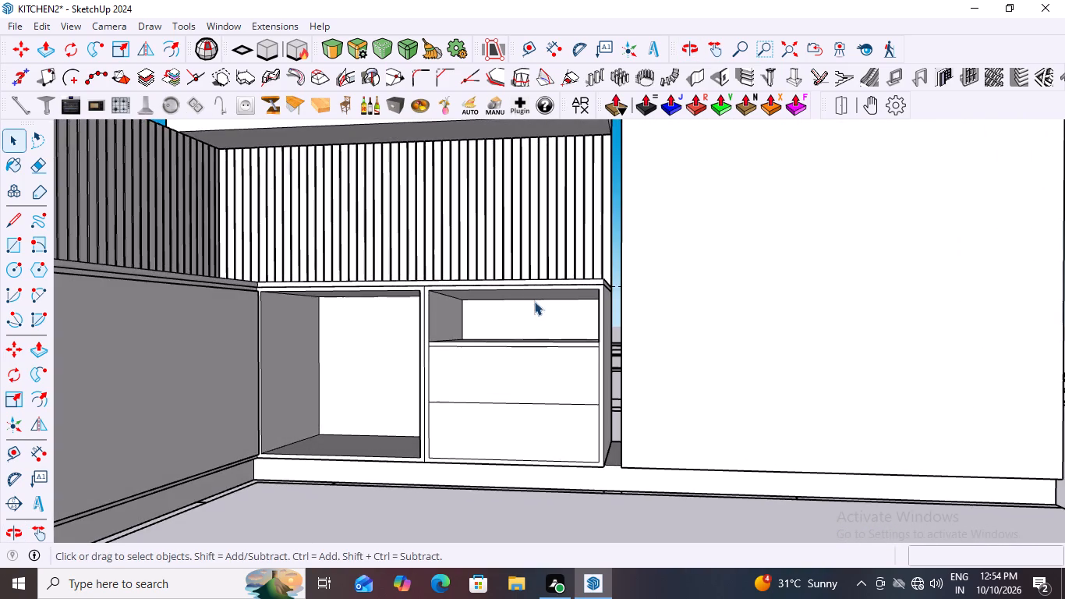
pyautogui.scroll(-2, 548, 335)
pyautogui.moveTo(594, 367); pyautogui.dragTo(657, 384, button='middle')
pyautogui.scroll(3, 544, 376)
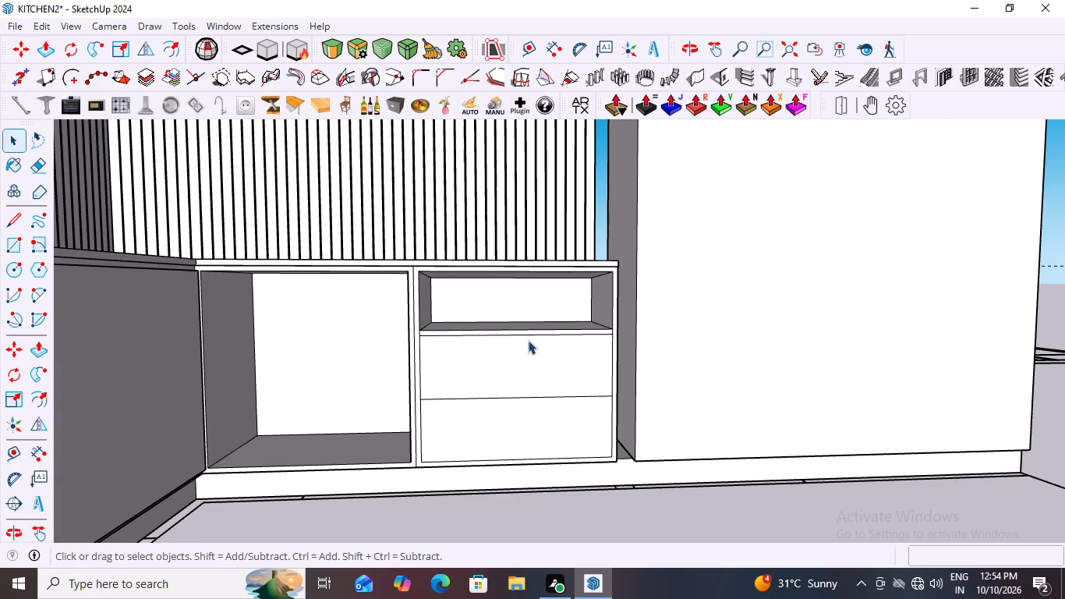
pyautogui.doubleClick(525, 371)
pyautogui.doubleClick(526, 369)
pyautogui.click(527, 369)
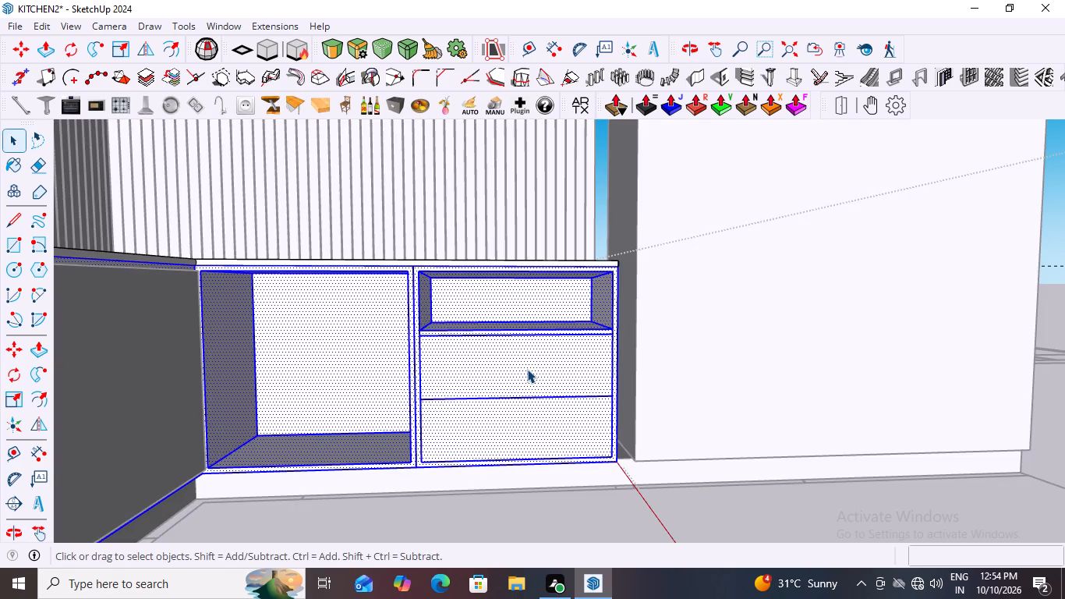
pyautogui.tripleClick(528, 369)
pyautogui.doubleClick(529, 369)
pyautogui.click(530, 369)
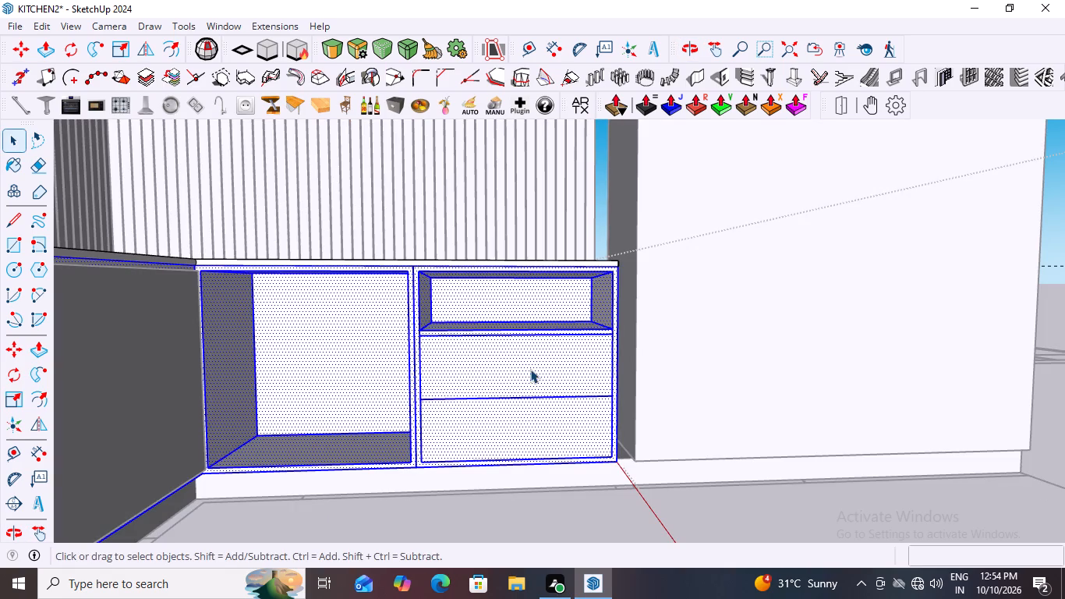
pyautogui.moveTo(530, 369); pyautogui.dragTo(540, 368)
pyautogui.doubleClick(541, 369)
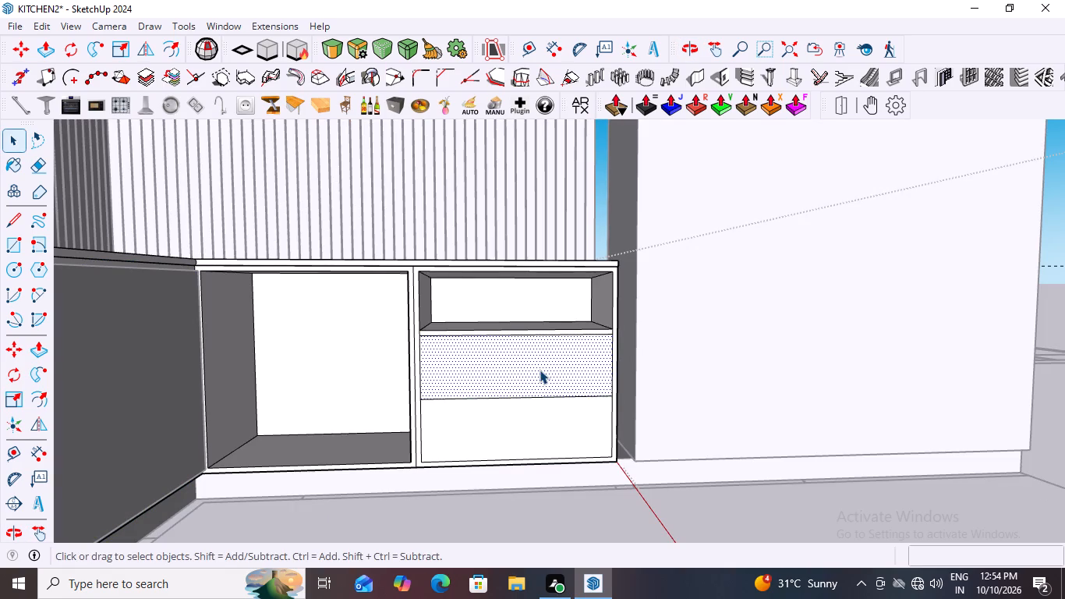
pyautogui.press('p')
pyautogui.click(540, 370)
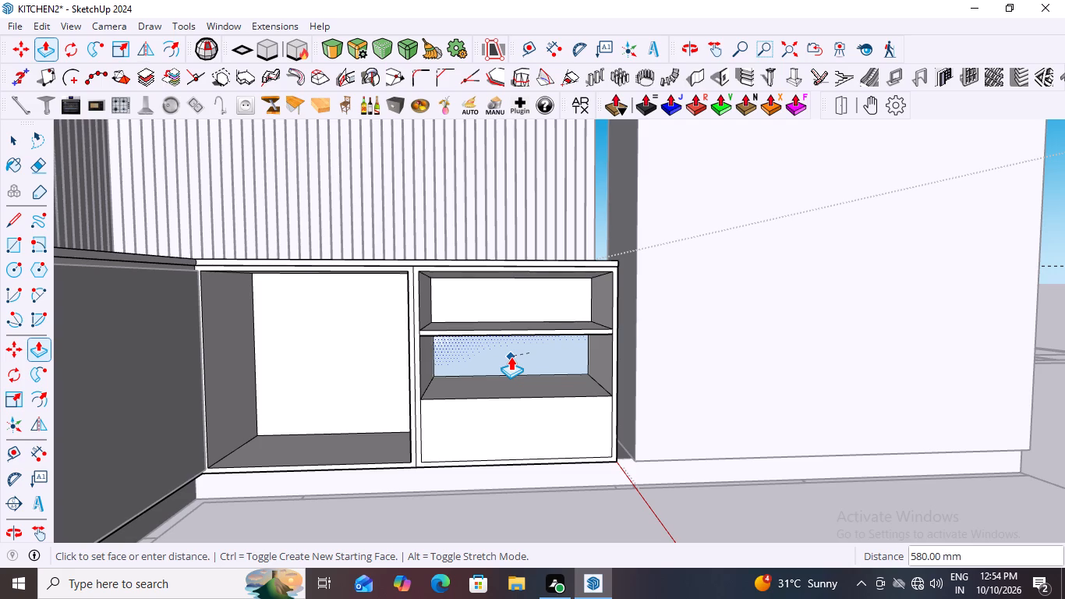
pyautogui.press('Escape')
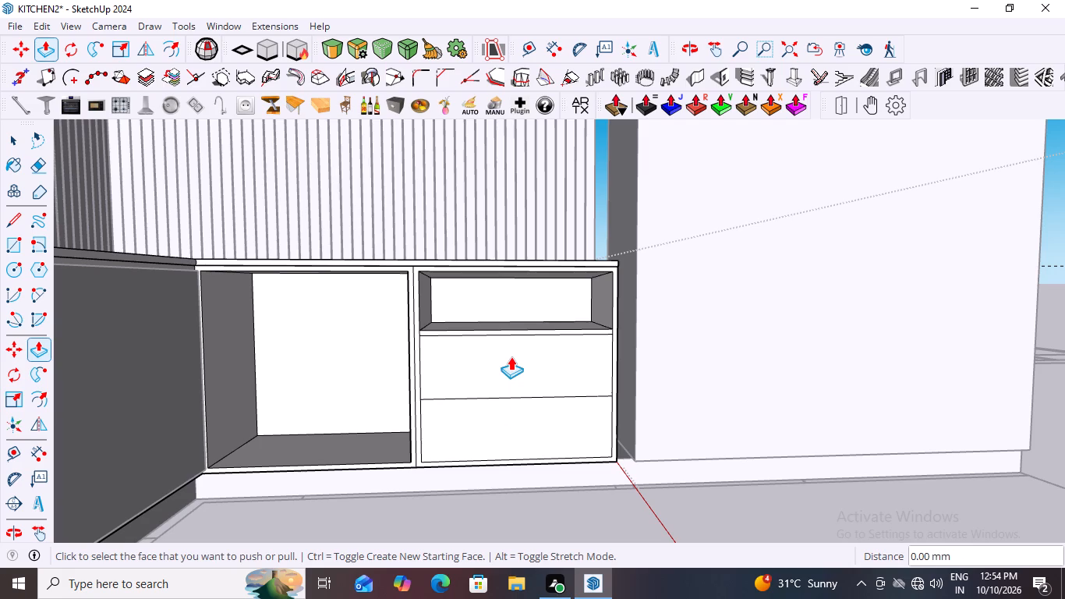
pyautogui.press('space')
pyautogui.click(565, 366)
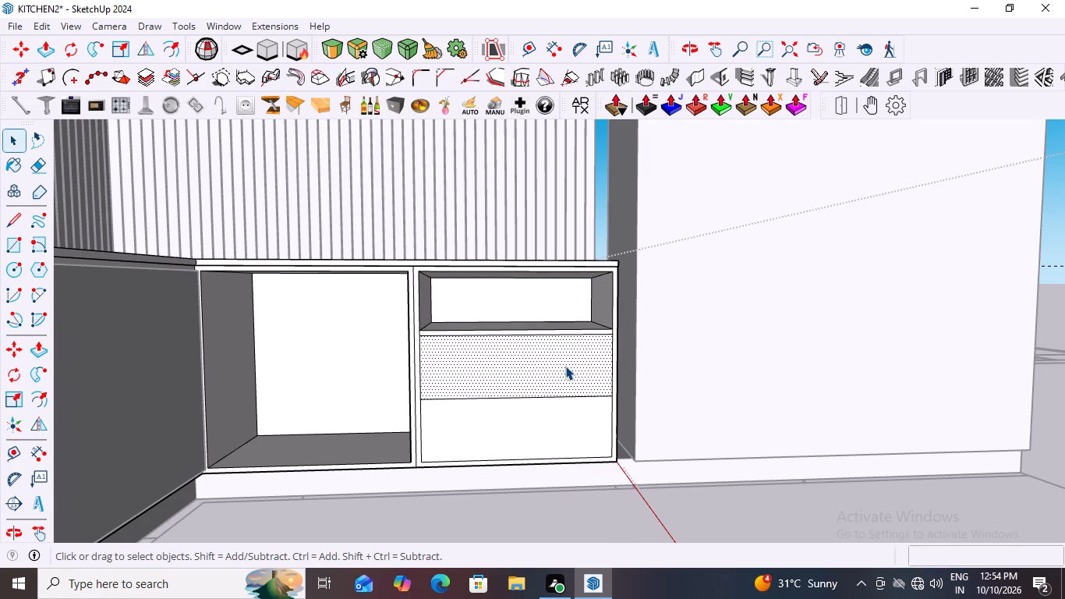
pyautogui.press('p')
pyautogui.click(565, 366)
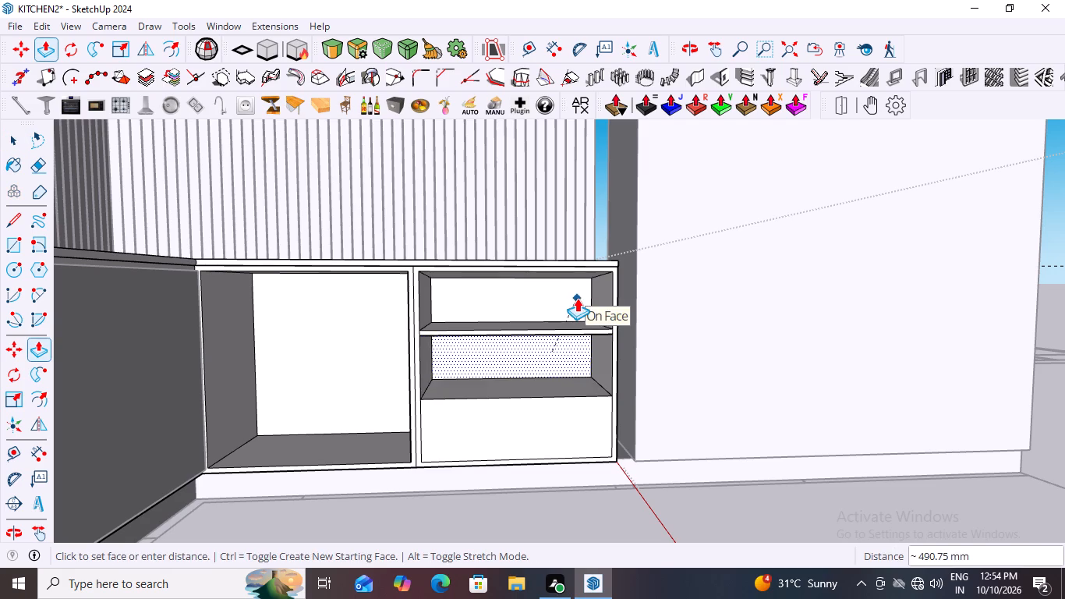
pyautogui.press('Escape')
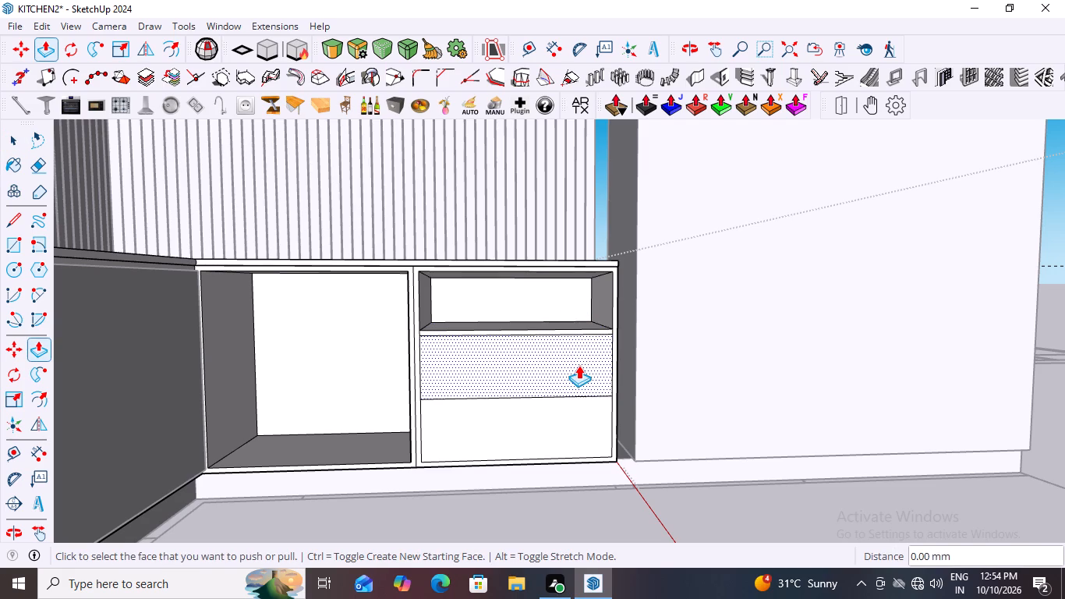
# Offset the middle drawer panel's outline 18 mm inward.
pyautogui.press('f')
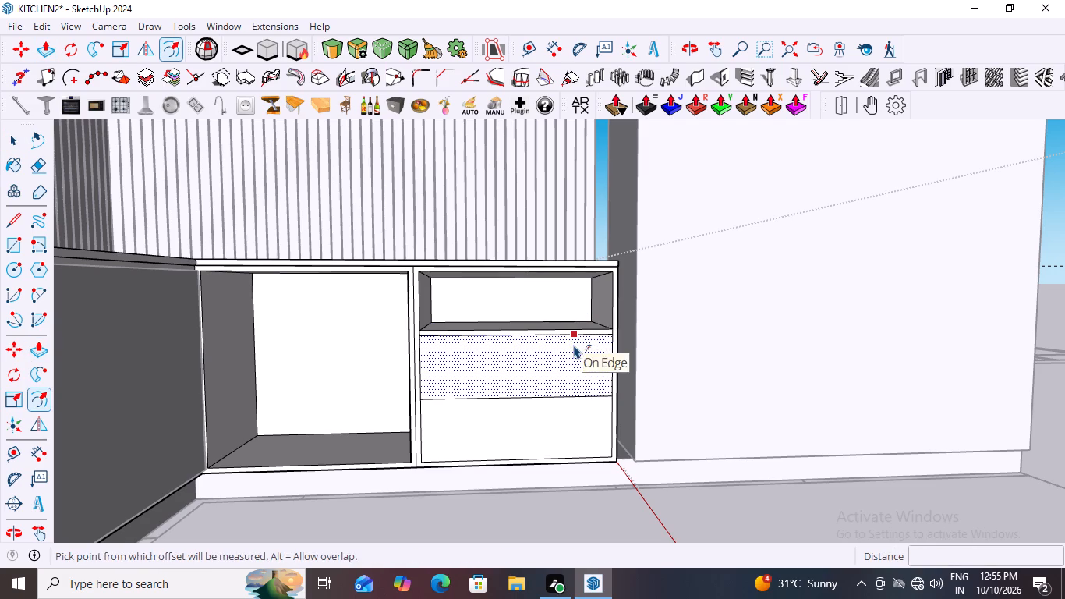
pyautogui.click(574, 345)
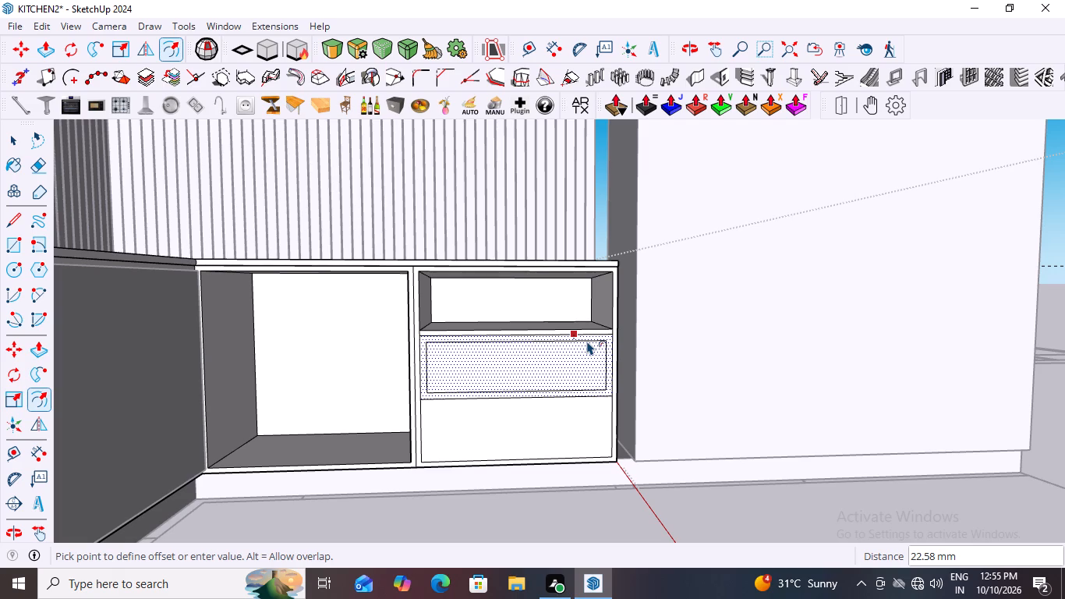
pyautogui.press('1')
pyautogui.write('8MM')
pyautogui.press('Return')
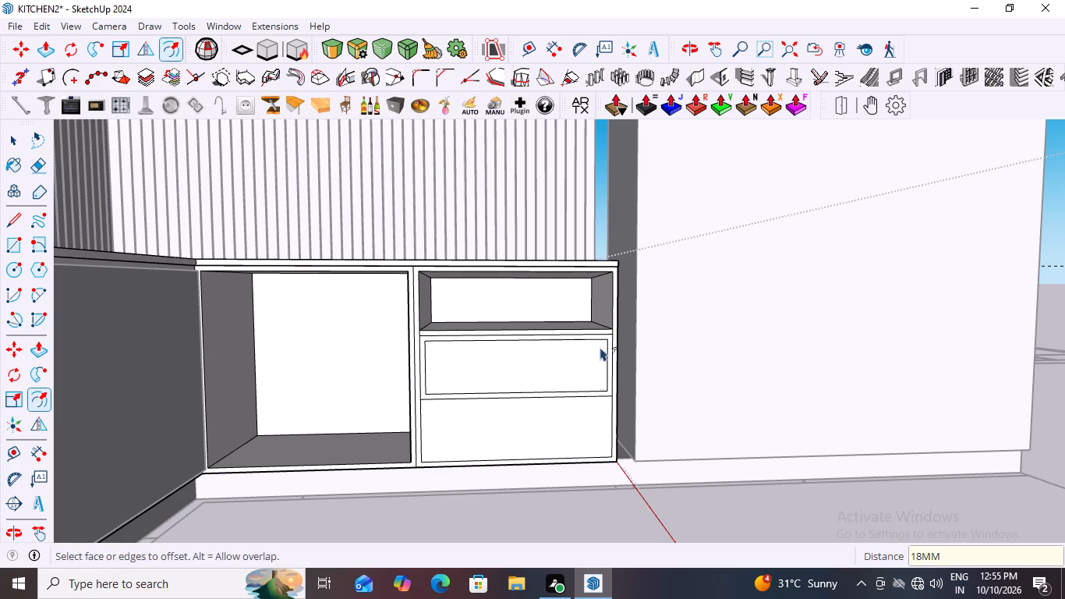
pyautogui.scroll(-4, 709, 404)
pyautogui.scroll(3, 617, 459)
pyautogui.press('space')
# Move the right edge of the middle panel's inset outline 18 mm outward onto the panel's border.
pyautogui.scroll(7, 639, 333)
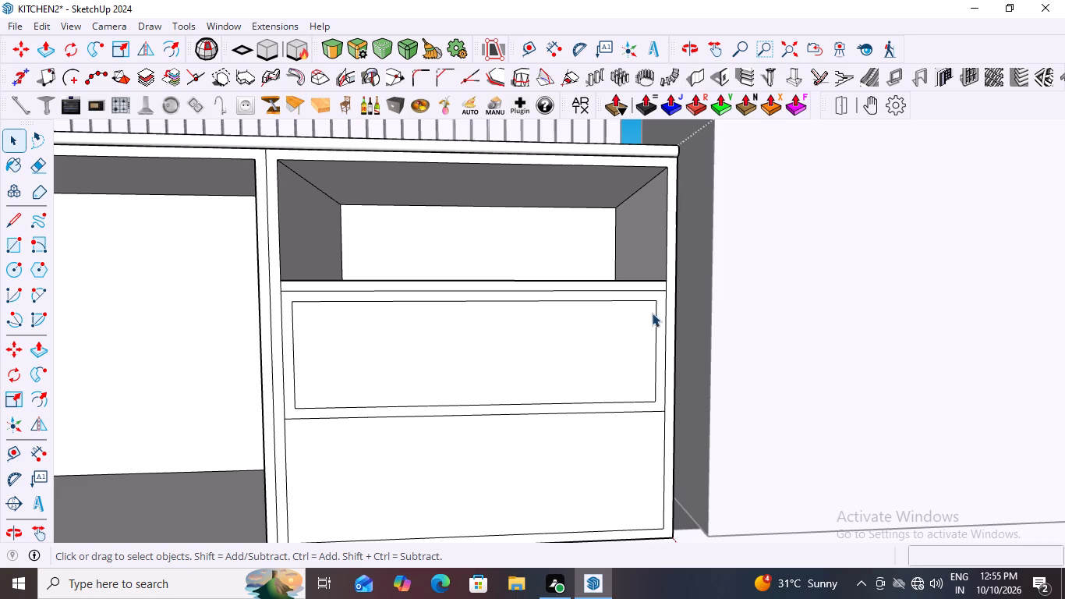
pyautogui.click(656, 314)
pyautogui.press('m')
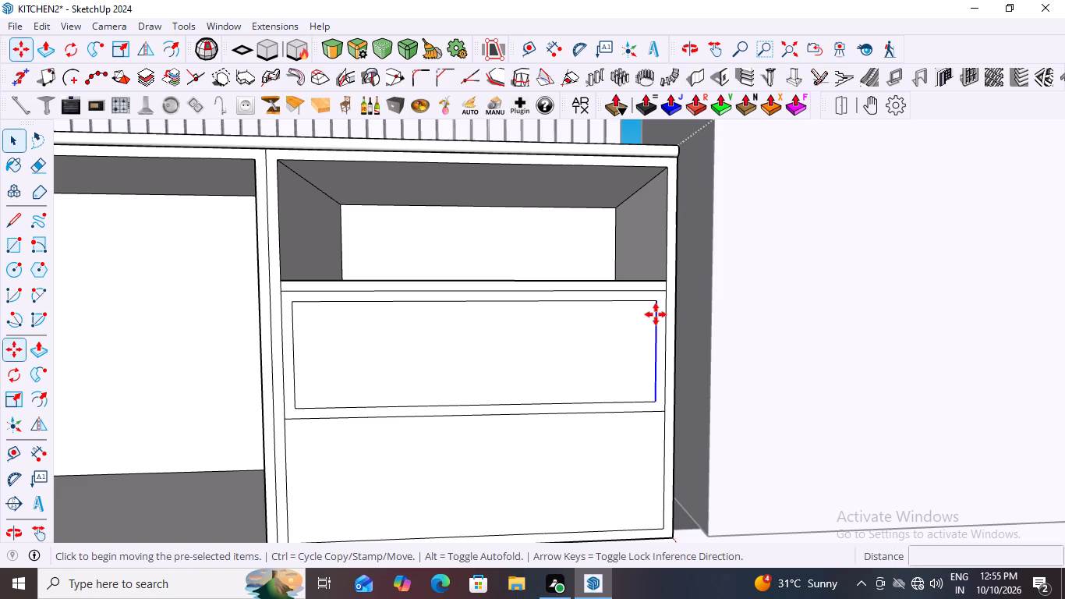
pyautogui.click(655, 402)
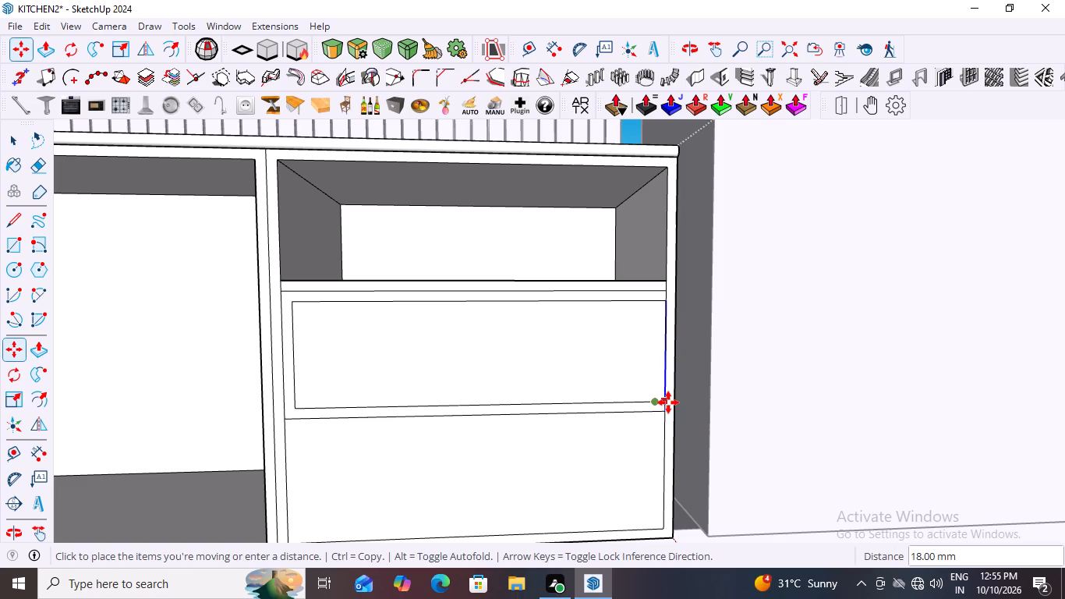
pyautogui.click(668, 402)
pyautogui.scroll(-4, 798, 415)
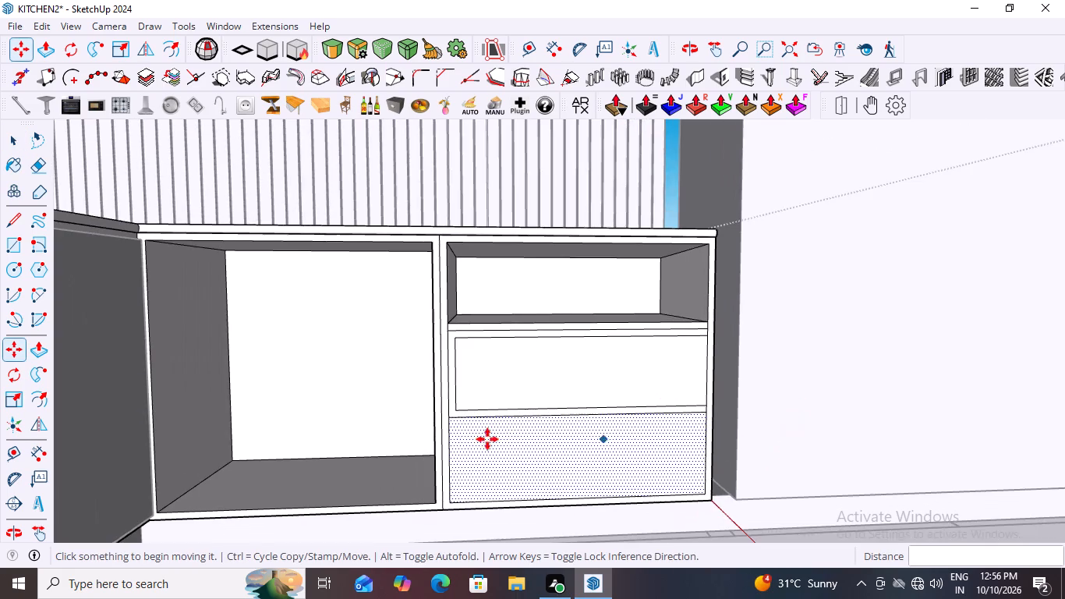
pyautogui.scroll(2, 466, 433)
pyautogui.press('space')
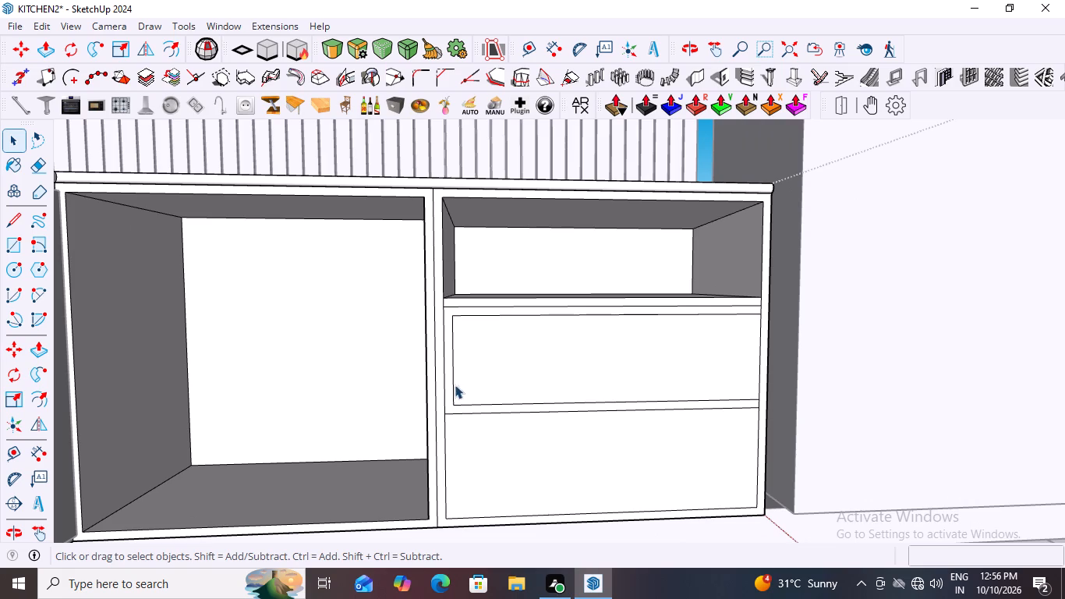
# Move the left edge of the middle panel's inset outline outward onto the panel's border.
pyautogui.click(451, 382)
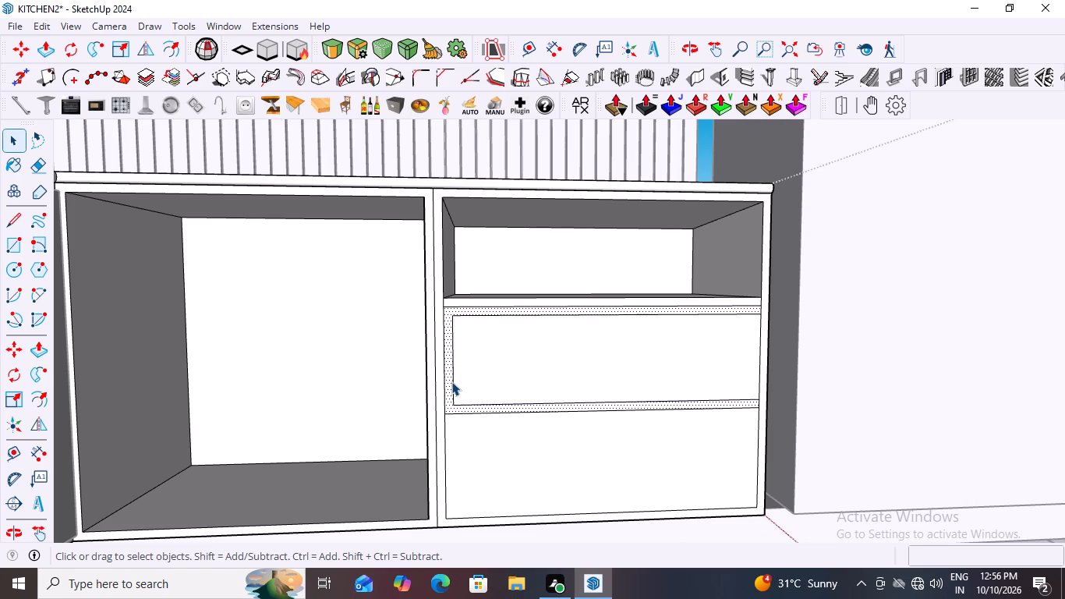
pyautogui.click(454, 382)
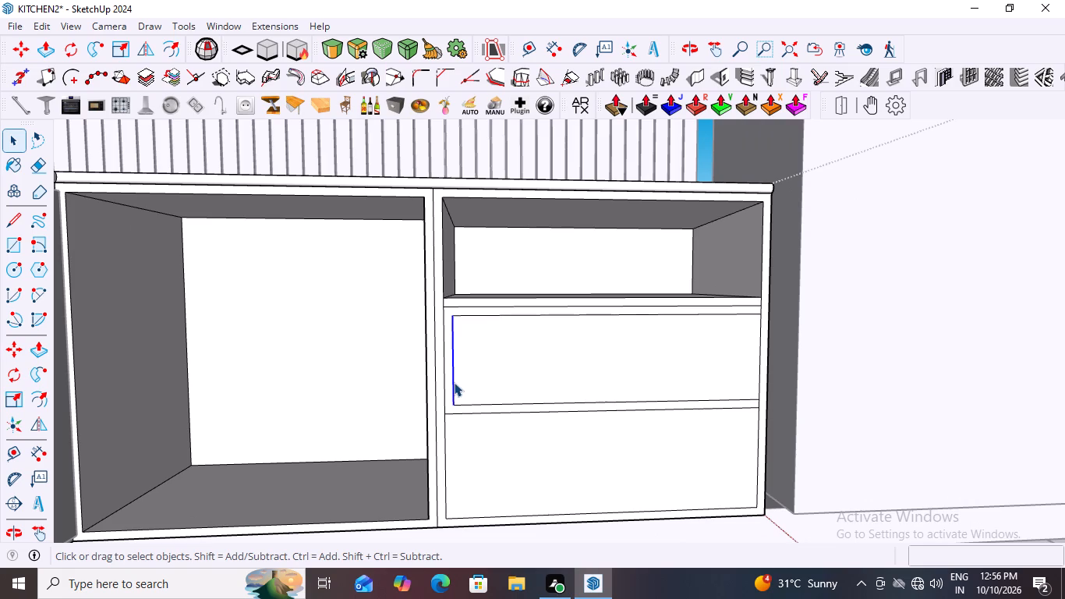
pyautogui.press('m')
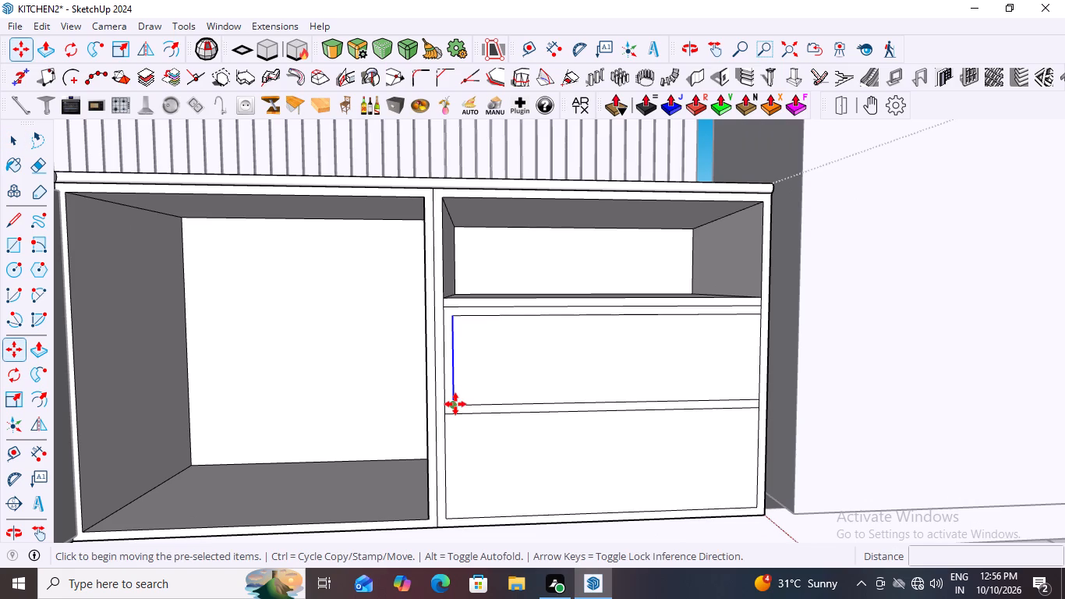
pyautogui.click(455, 404)
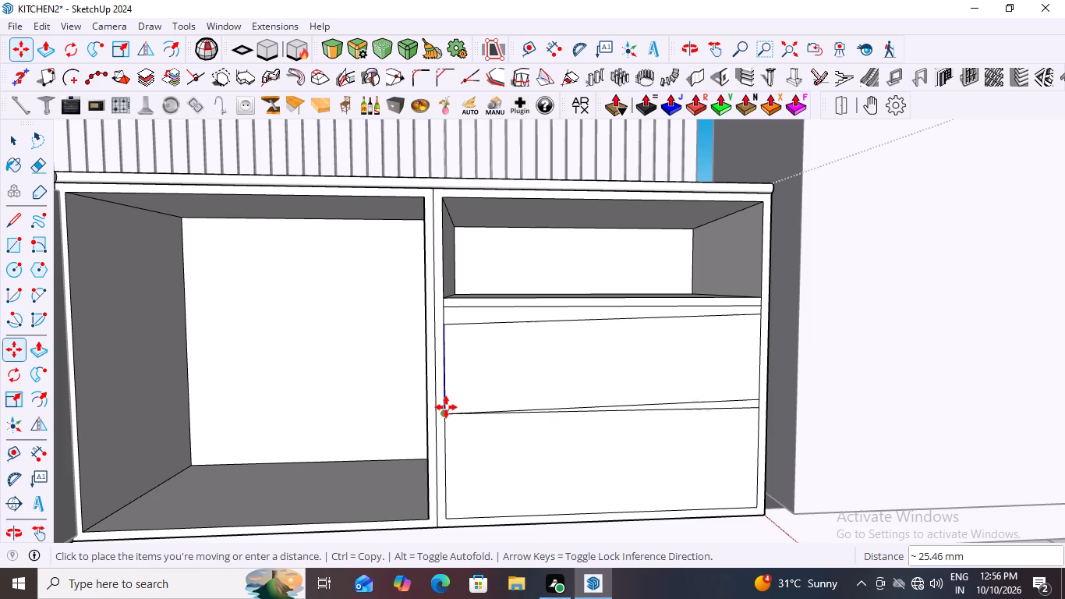
pyautogui.click(443, 405)
pyautogui.scroll(-1, 354, 353)
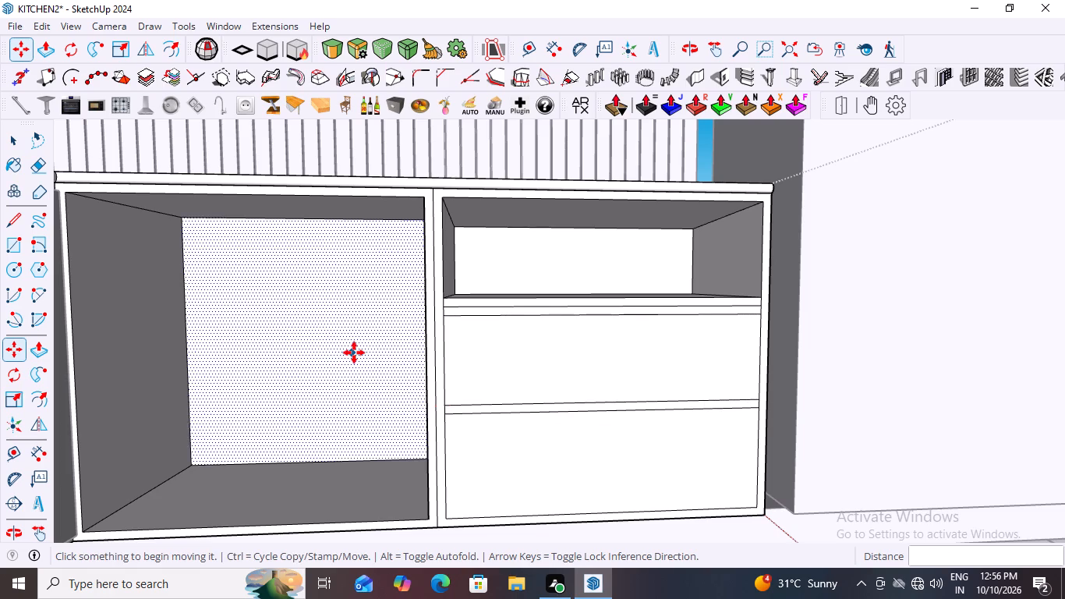
pyautogui.scroll(-8, 354, 353)
pyautogui.press('space')
# Measure the height between the top opening's lower front edge and the middle panel's upper inset edge.
pyautogui.click(523, 487)
pyautogui.scroll(7, 473, 340)
pyautogui.click(36, 452)
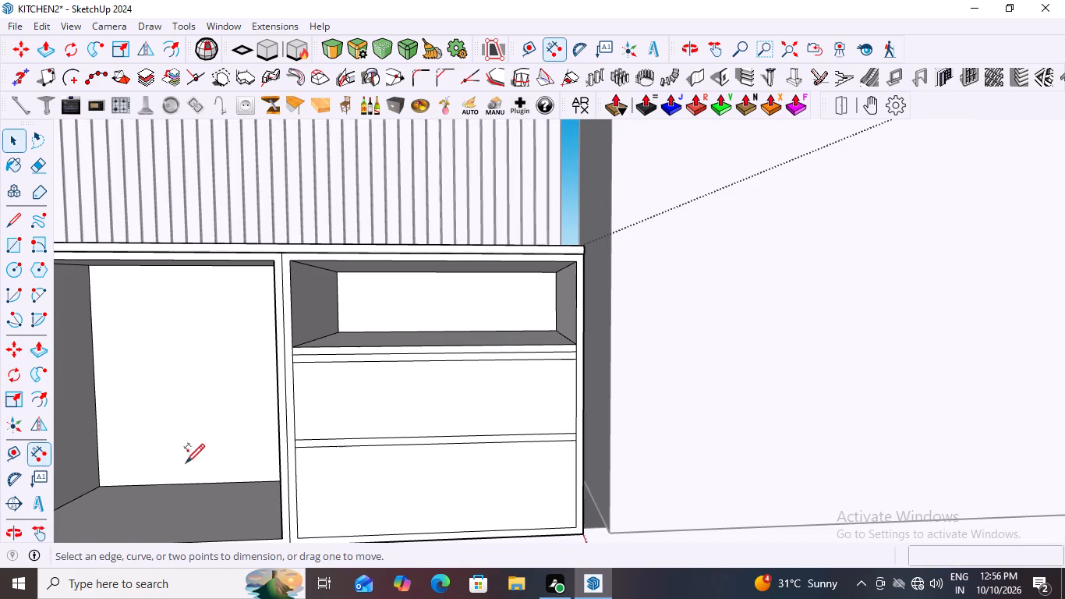
pyautogui.scroll(6, 557, 380)
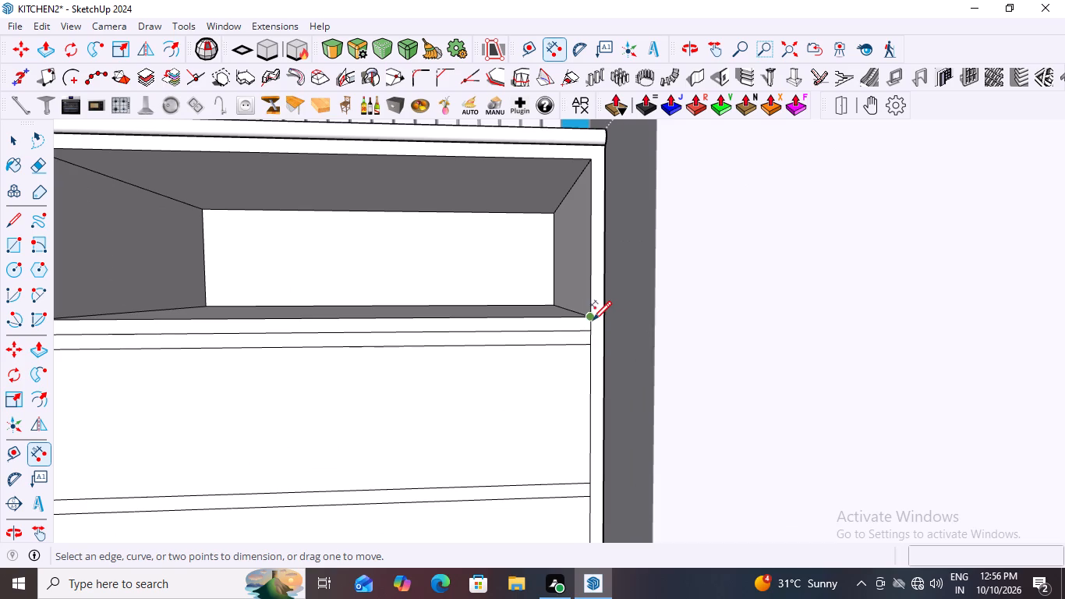
pyautogui.click(591, 316)
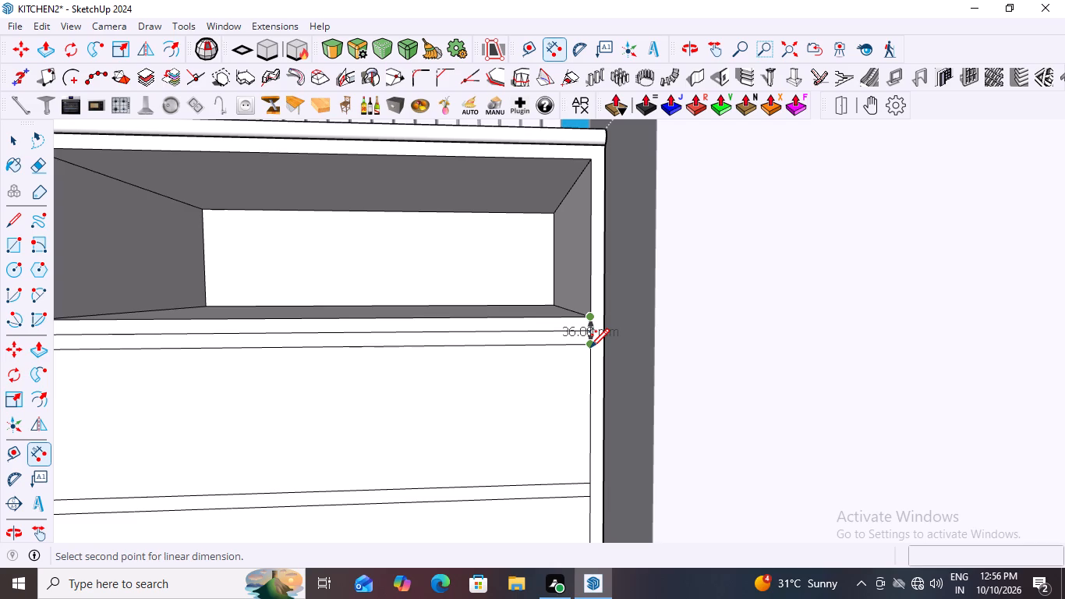
pyautogui.press('Escape')
pyautogui.scroll(-6, 713, 385)
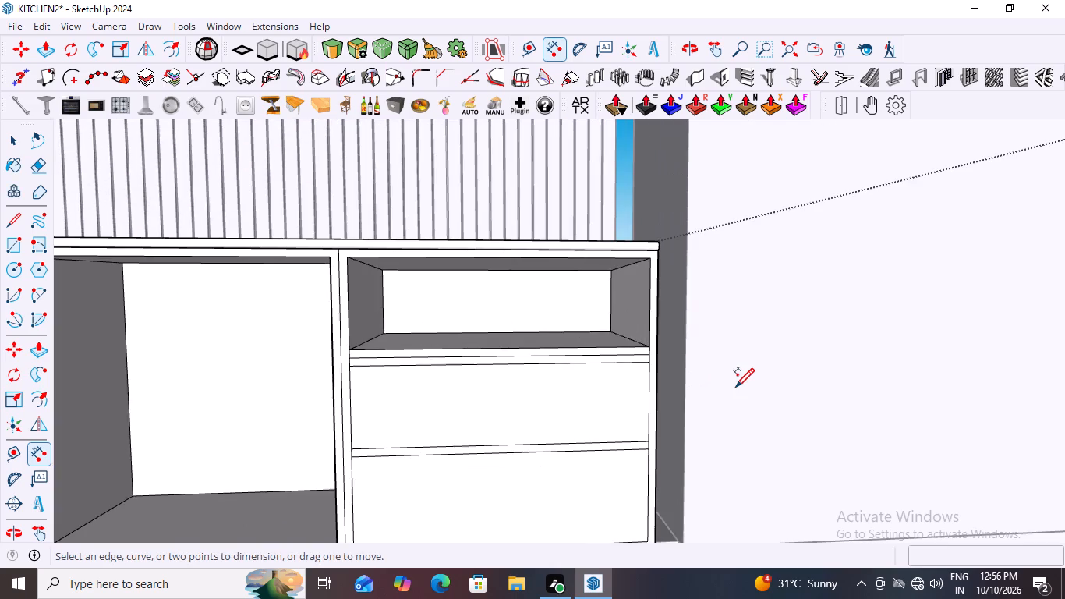
pyautogui.press('space')
# Move the upper edge of the middle panel's inset outline up onto the panel's top border.
pyautogui.scroll(-5, 585, 410)
pyautogui.scroll(7, 639, 477)
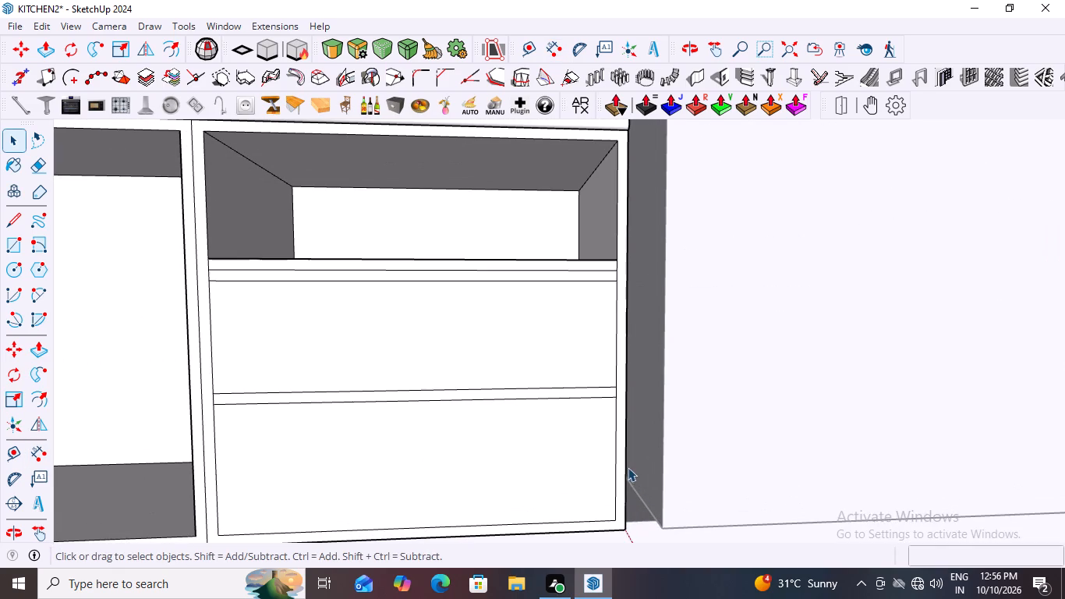
pyautogui.scroll(-2, 626, 463)
pyautogui.scroll(2, 606, 312)
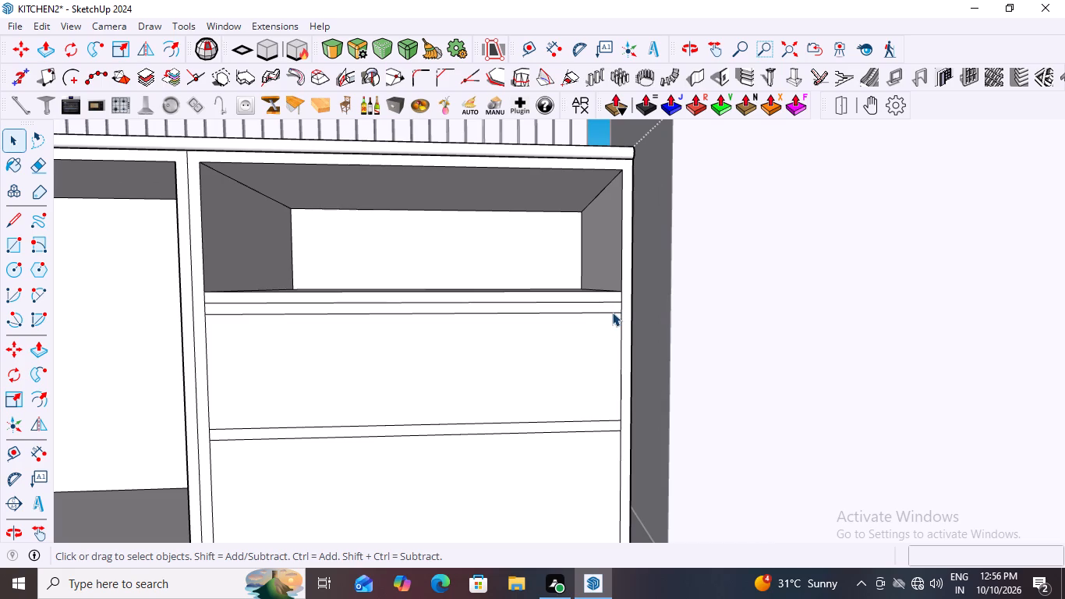
pyautogui.click(612, 312)
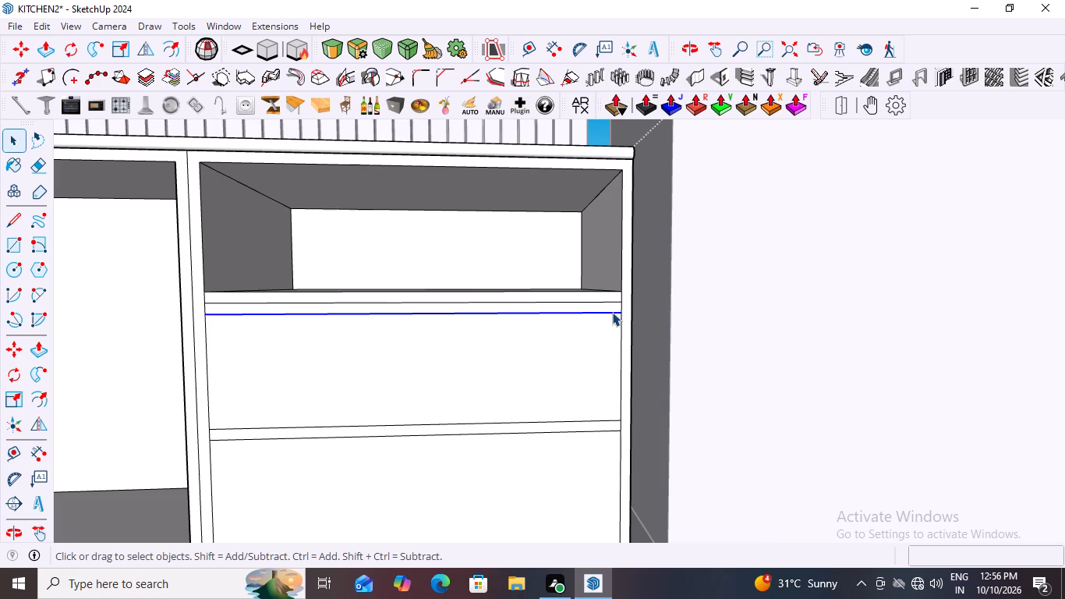
pyautogui.press('m')
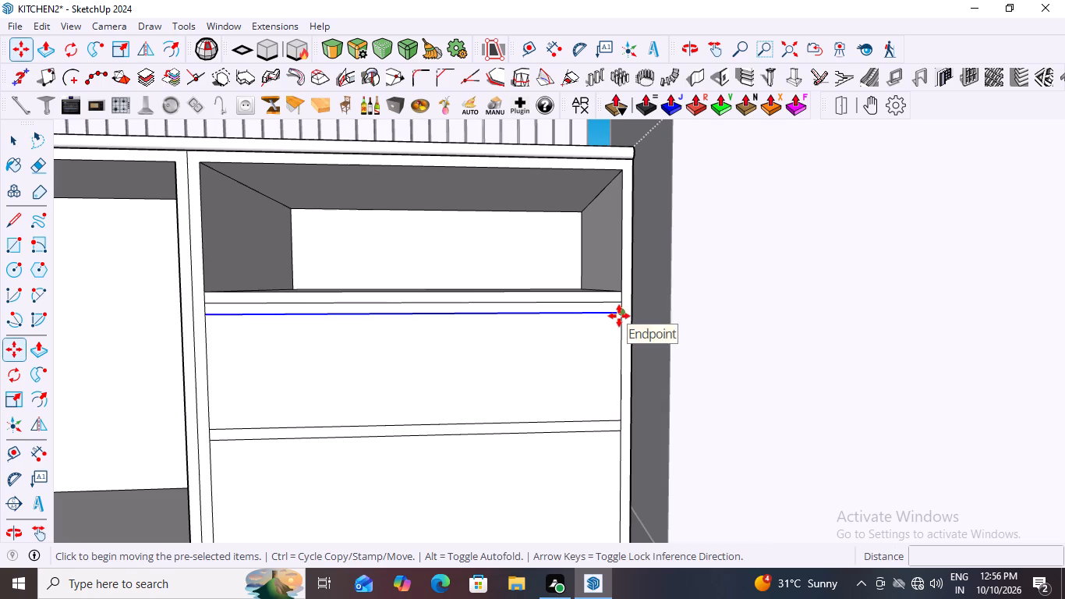
pyautogui.click(624, 312)
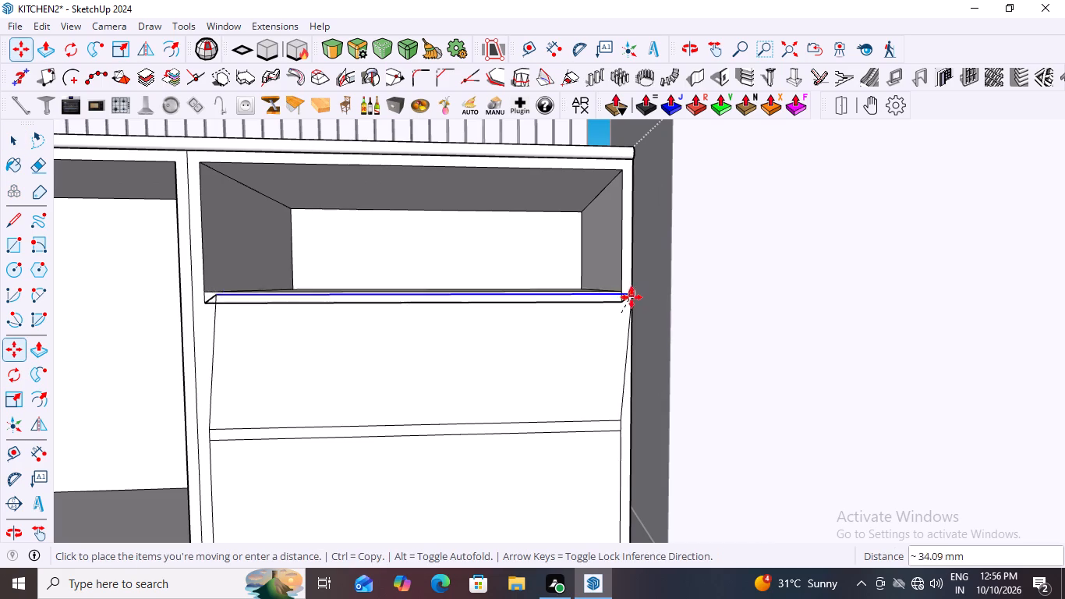
pyautogui.click(618, 302)
pyautogui.scroll(-1, 602, 325)
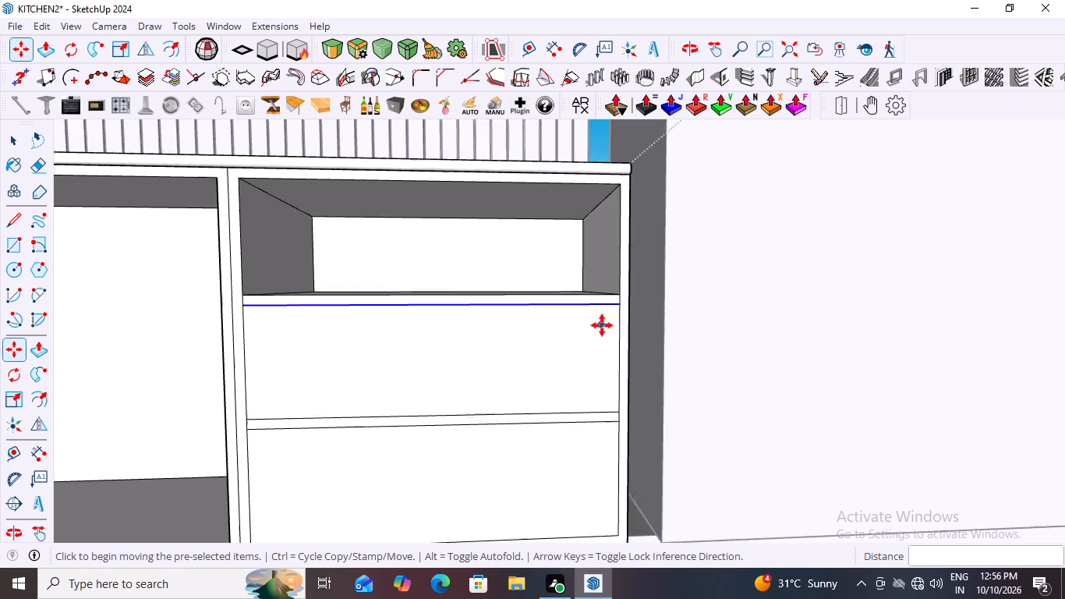
pyautogui.scroll(-5, 602, 325)
# Push the middle drawer panel's face inward by the same depth as the top opening to hollow it.
pyautogui.press('space')
pyautogui.click(313, 381)
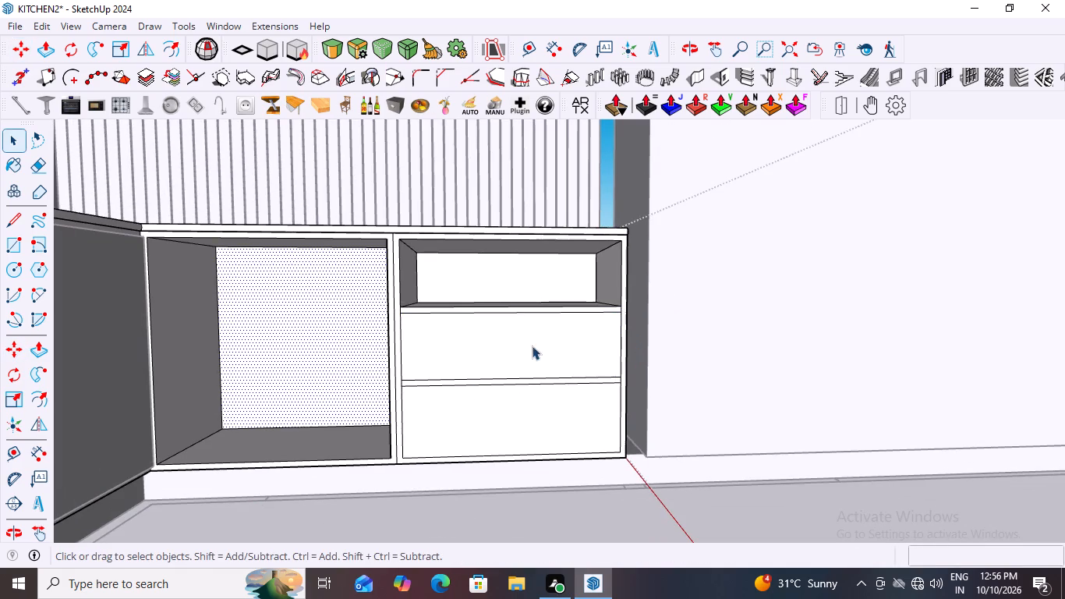
pyautogui.scroll(-3, 535, 344)
pyautogui.moveTo(553, 351); pyautogui.dragTo(568, 350, button='middle')
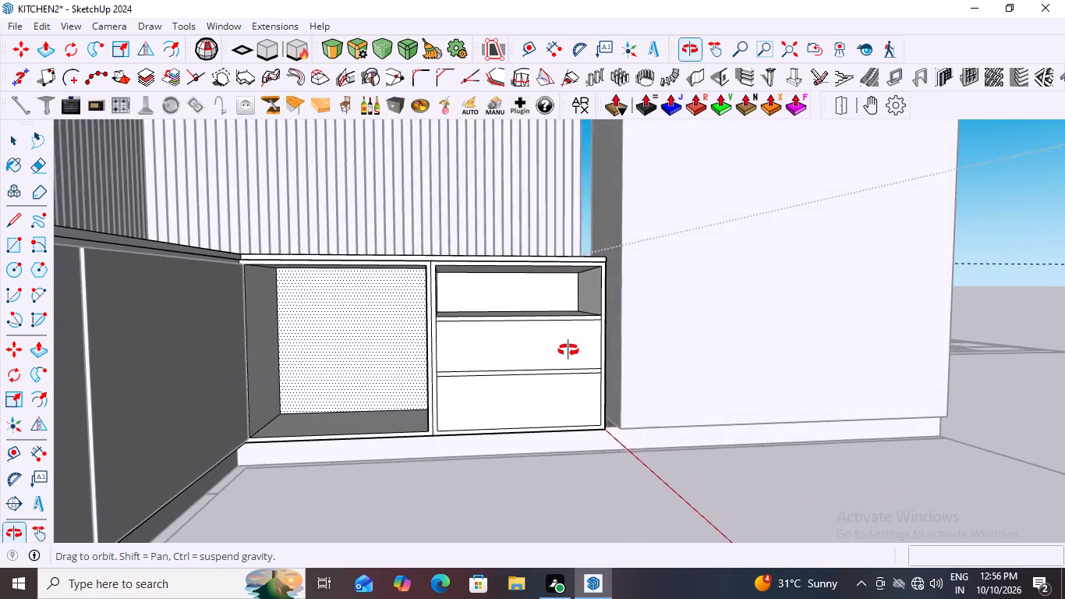
pyautogui.moveTo(568, 350); pyautogui.dragTo(564, 350, button='middle')
pyautogui.scroll(2, 525, 377)
pyautogui.click(517, 335)
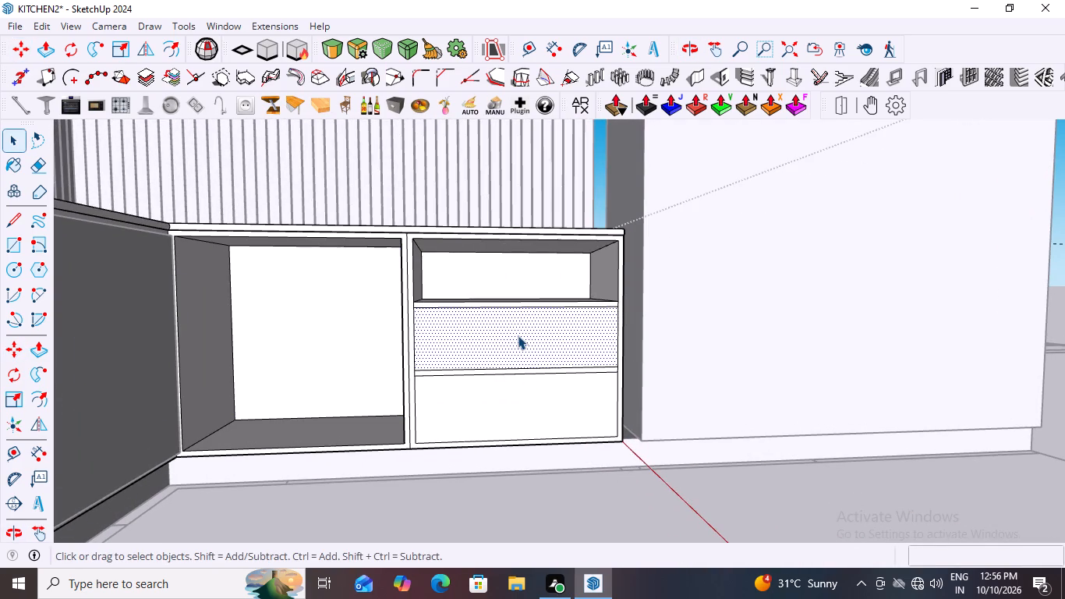
pyautogui.press('p')
pyautogui.doubleClick(518, 335)
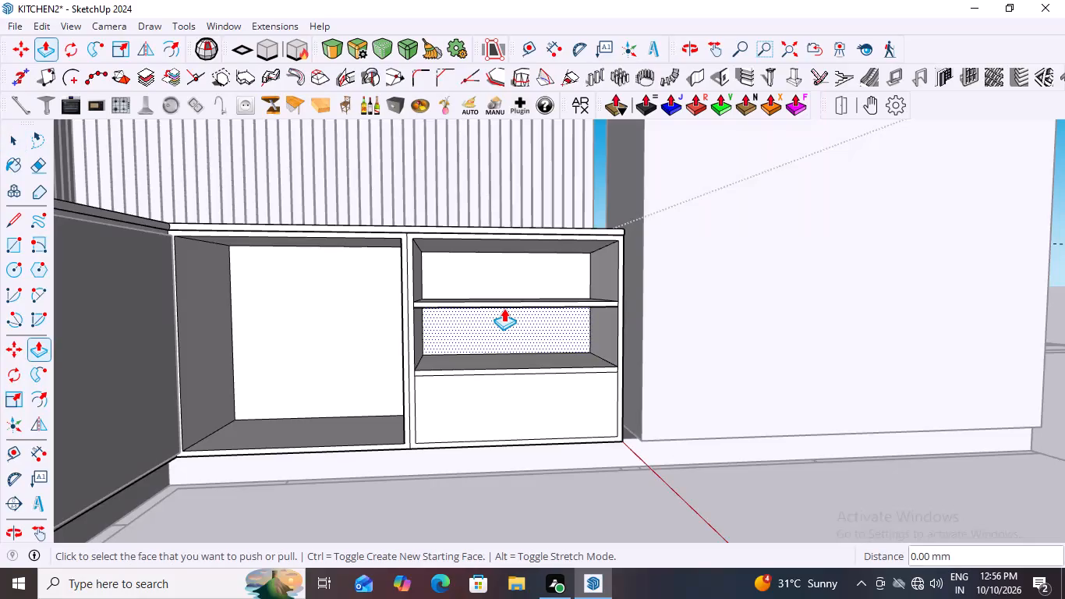
# Examine the hollowed drawer unit, the countertop end beside the tall cabinet and the back of the cabinet run.
pyautogui.moveTo(504, 308); pyautogui.dragTo(522, 332, button='middle')
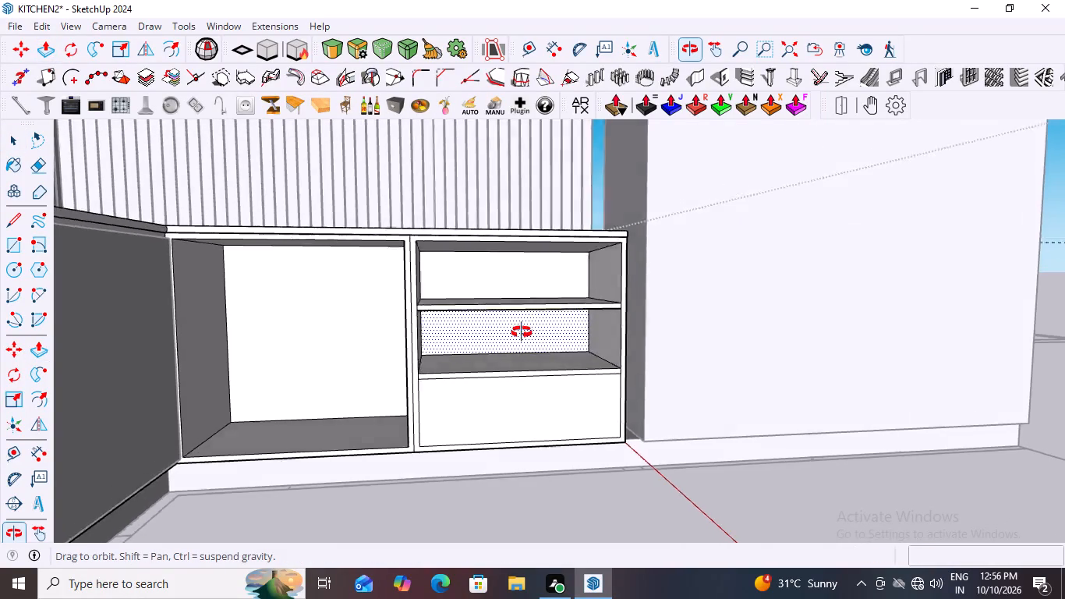
pyautogui.moveTo(522, 332); pyautogui.dragTo(526, 477, button='middle')
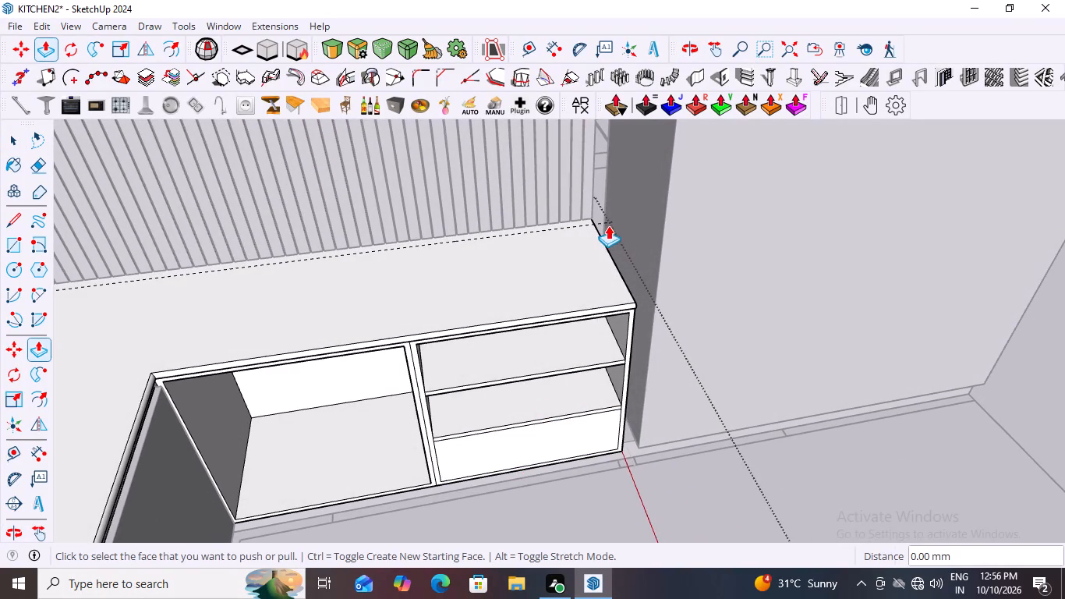
pyautogui.scroll(5, 596, 224)
pyautogui.moveTo(596, 224); pyautogui.dragTo(593, 326, button='middle')
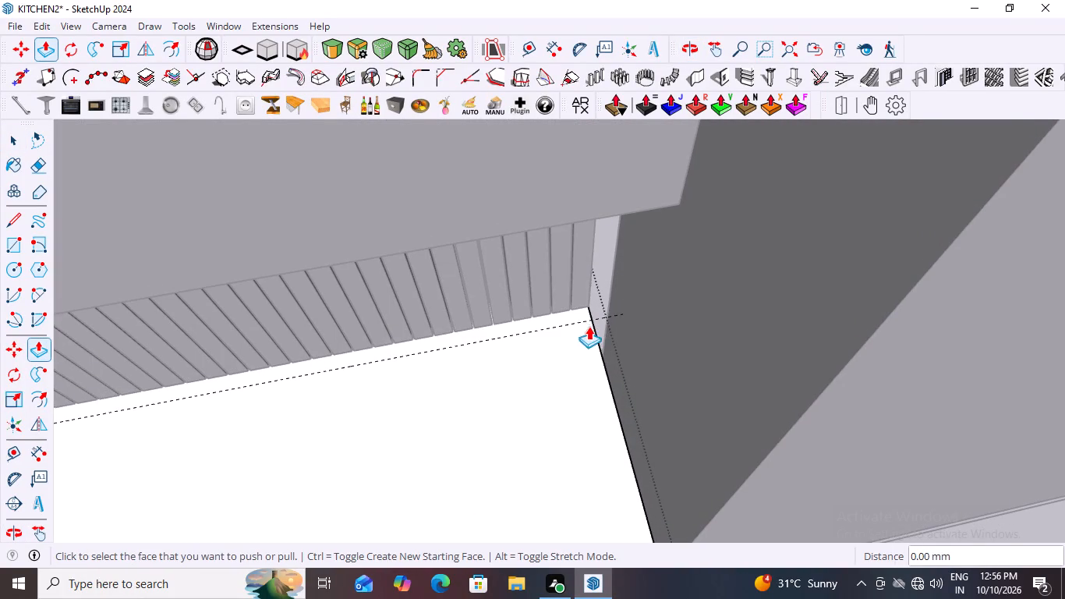
pyautogui.scroll(-8, 589, 314)
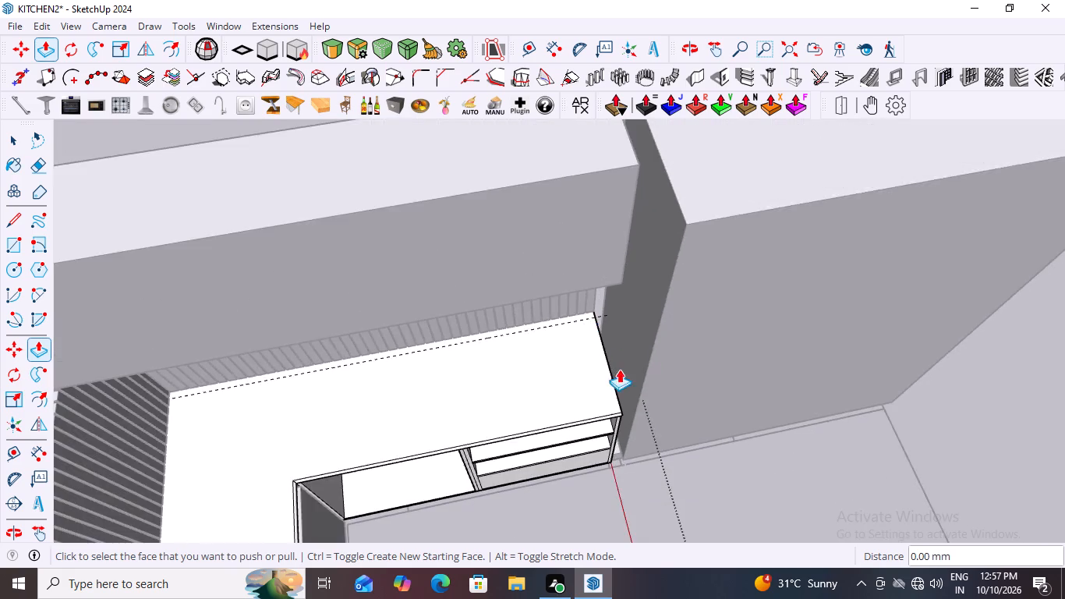
pyautogui.scroll(-3, 619, 369)
pyautogui.moveTo(628, 469); pyautogui.dragTo(593, 192, button='middle')
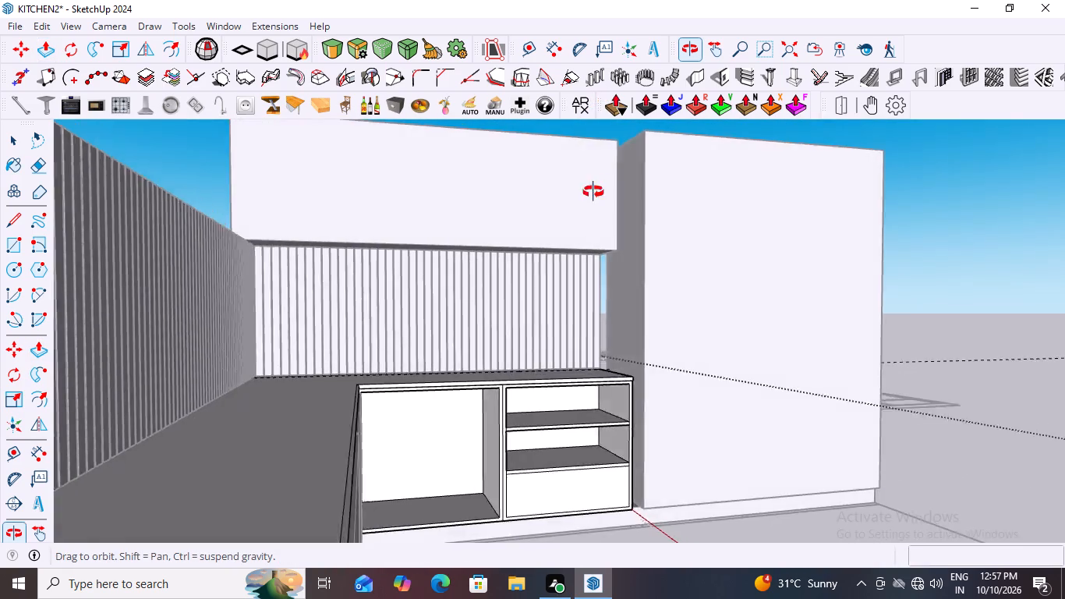
pyautogui.moveTo(593, 192); pyautogui.dragTo(555, 202, button='middle')
pyautogui.scroll(-6, 550, 294)
pyautogui.moveTo(655, 433); pyautogui.dragTo(268, 420, button='middle')
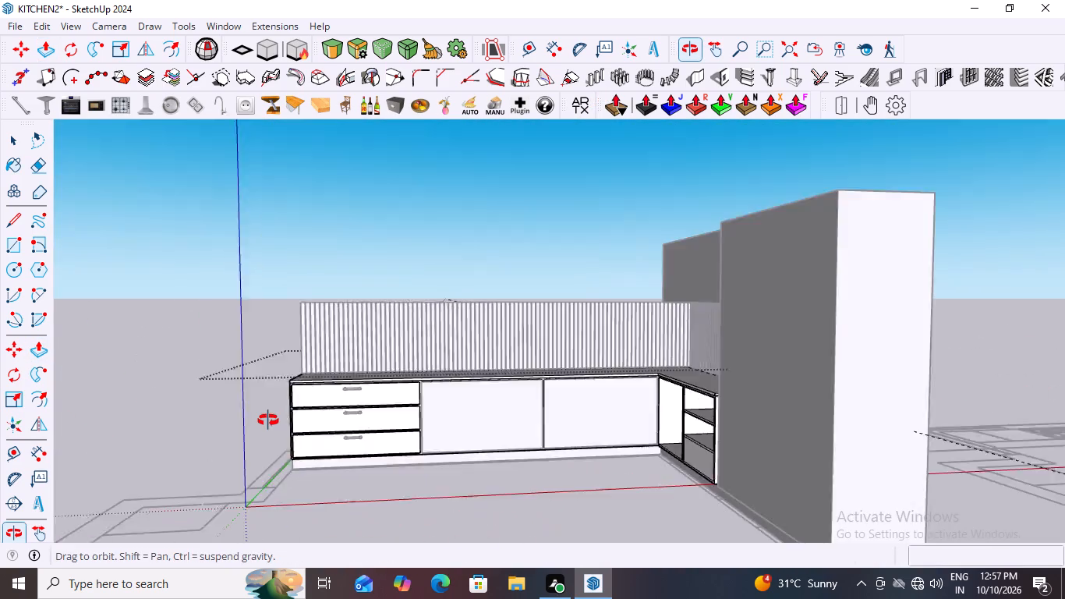
pyautogui.moveTo(268, 420); pyautogui.dragTo(279, 426, button='middle')
pyautogui.scroll(-6, 272, 423)
pyautogui.moveTo(868, 452); pyautogui.dragTo(567, 484, button='middle')
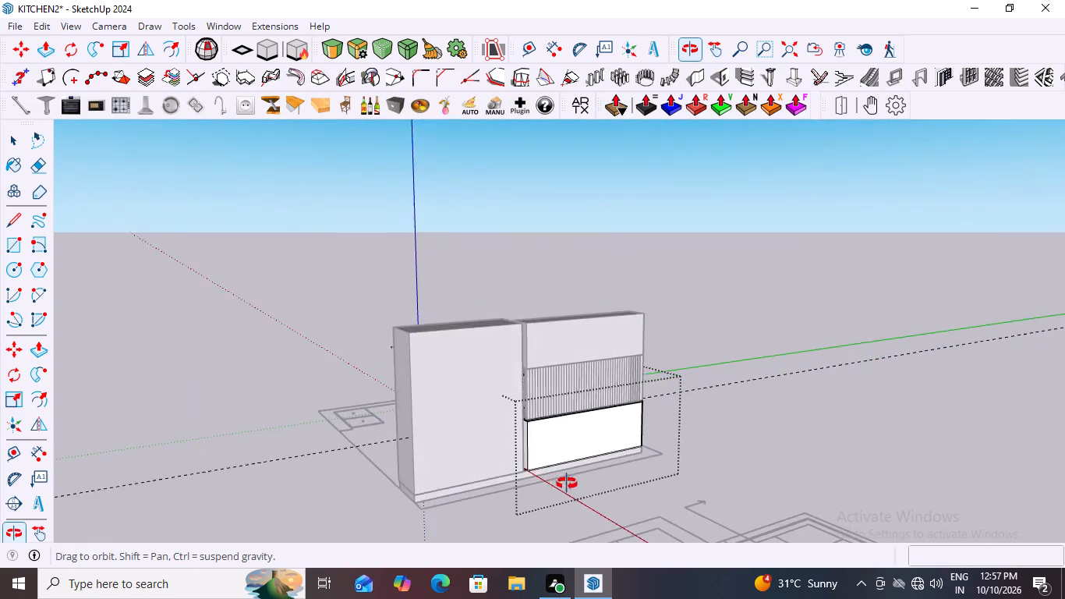
pyautogui.moveTo(567, 484); pyautogui.dragTo(681, 517, button='middle')
pyautogui.scroll(6, 585, 435)
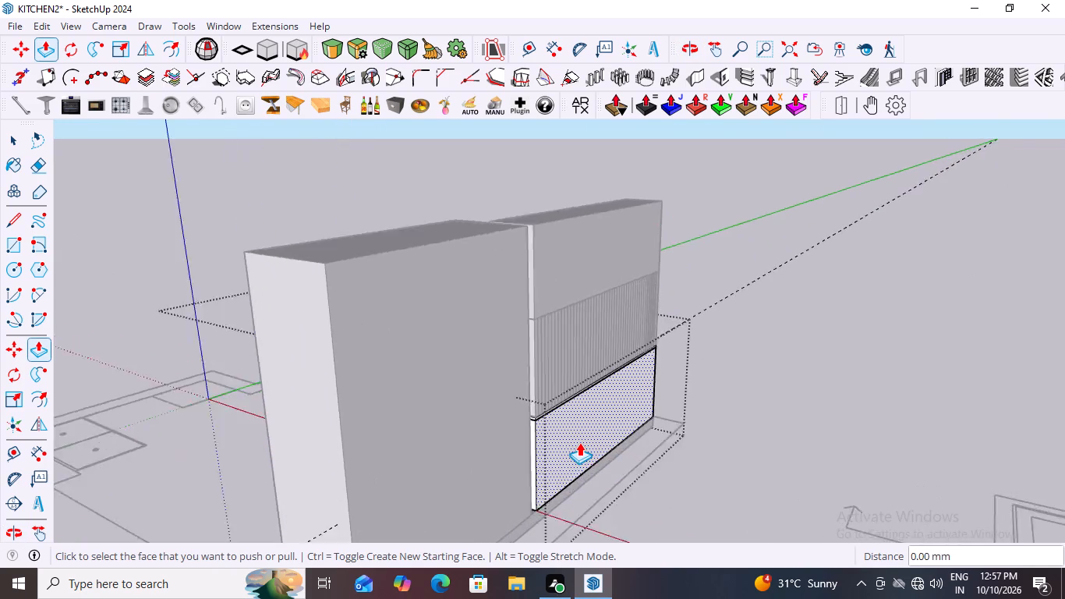
pyautogui.scroll(6, 579, 442)
pyautogui.press('space')
pyautogui.click(885, 300)
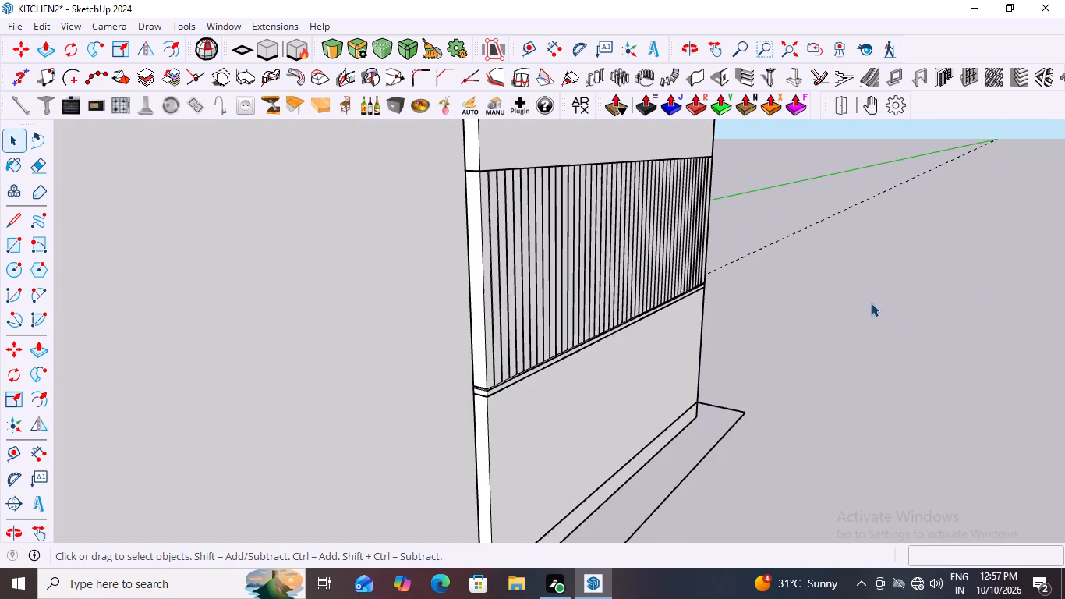
pyautogui.scroll(20, 474, 405)
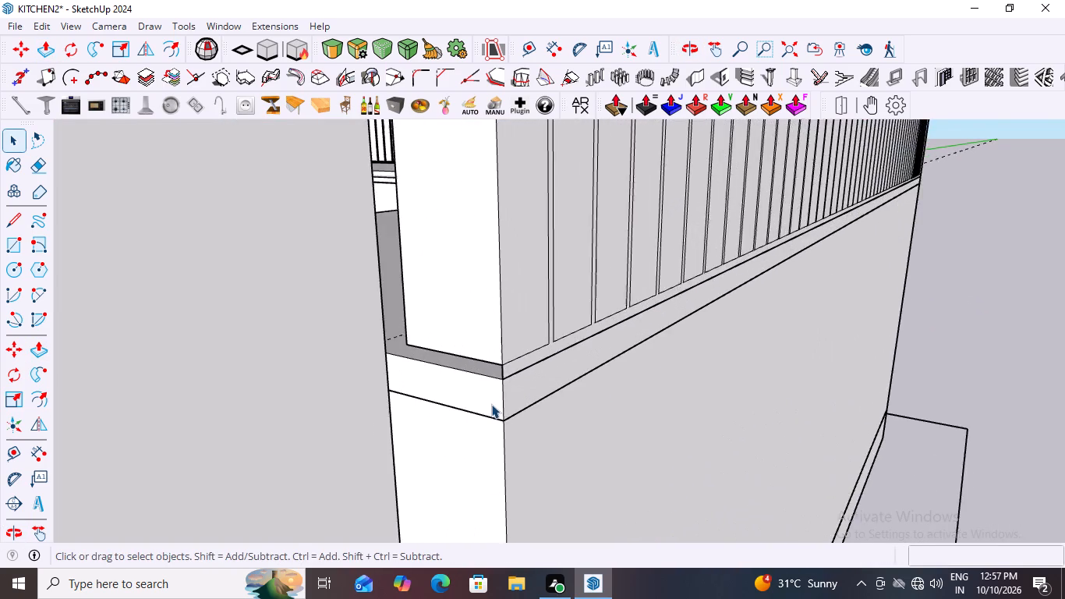
pyautogui.scroll(5, 491, 404)
pyautogui.scroll(-18, 516, 377)
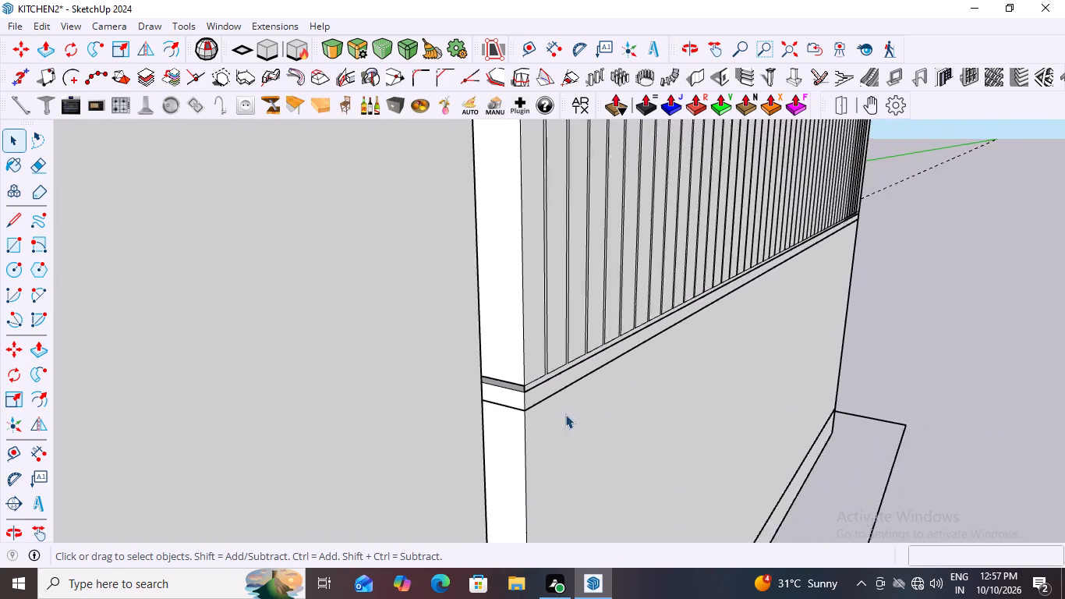
pyautogui.scroll(-15, 565, 414)
pyautogui.moveTo(396, 444); pyautogui.dragTo(1012, 399, button='middle')
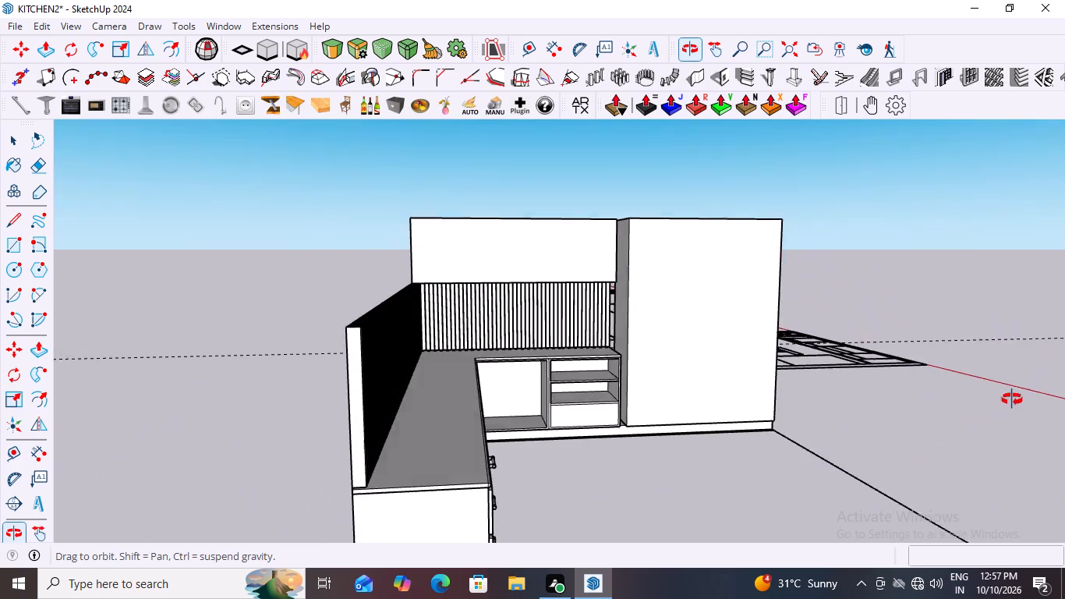
pyautogui.moveTo(1012, 399); pyautogui.dragTo(1003, 380, button='middle')
pyautogui.scroll(9, 556, 405)
pyautogui.moveTo(633, 416); pyautogui.dragTo(521, 415, button='middle')
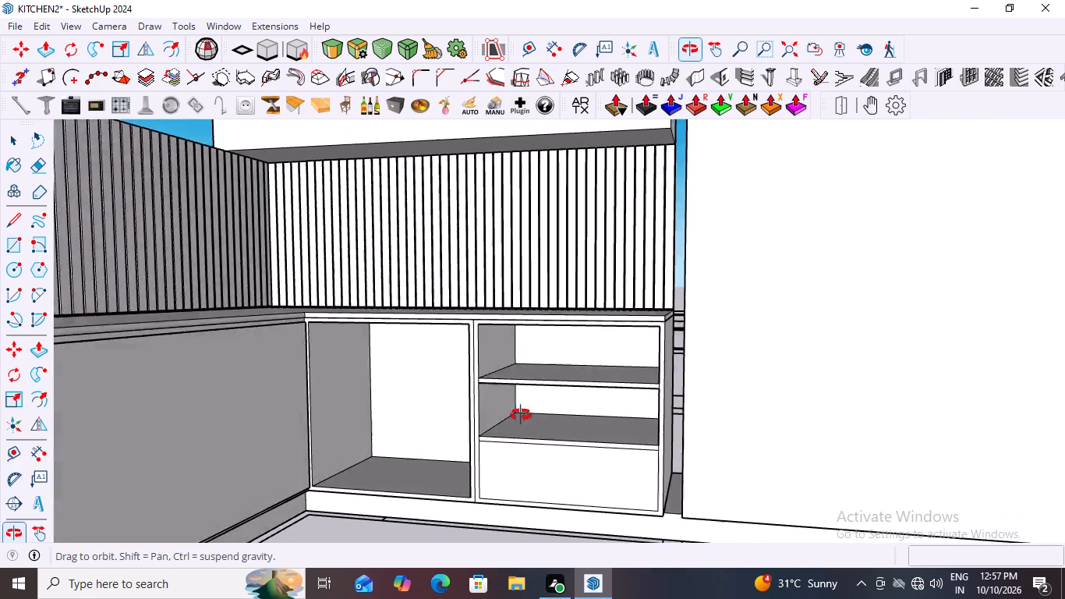
pyautogui.moveTo(521, 415); pyautogui.dragTo(612, 435, button='middle')
pyautogui.scroll(-4, 612, 436)
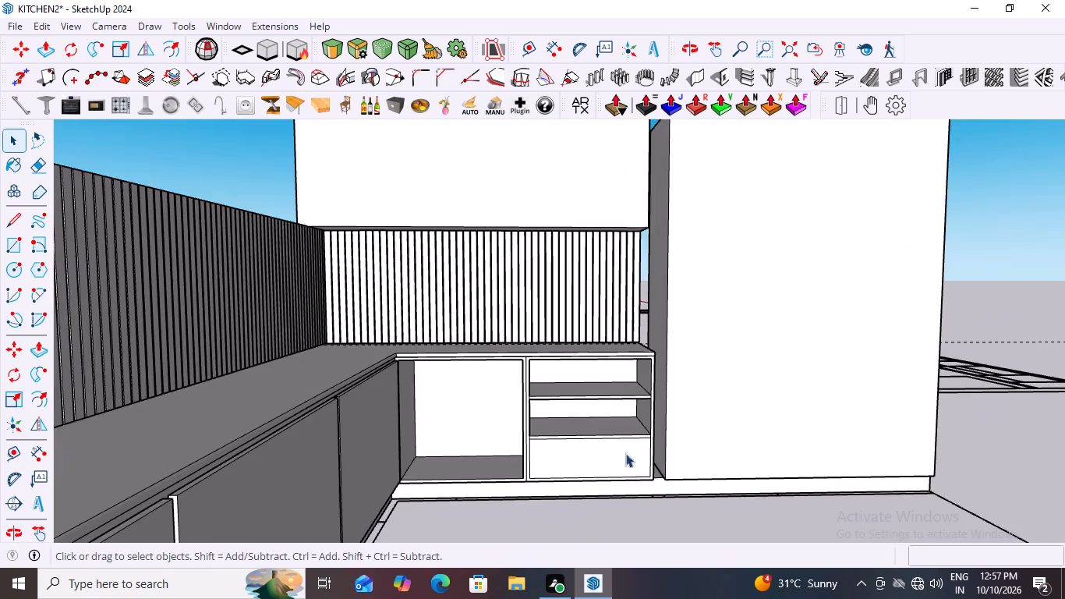
pyautogui.scroll(5, 626, 508)
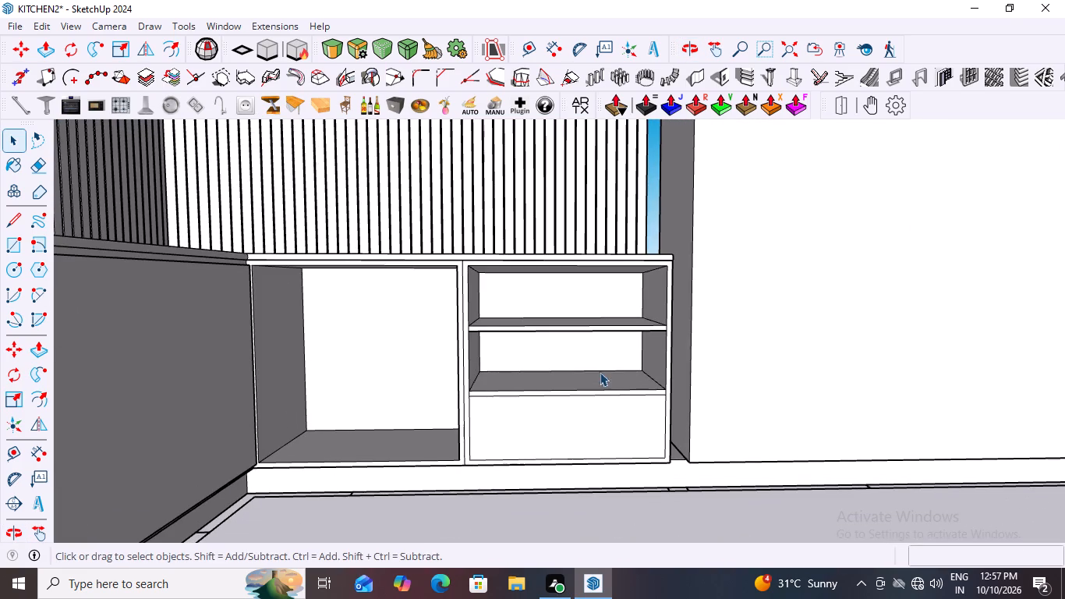
pyautogui.scroll(-4, 597, 365)
pyautogui.moveTo(624, 416); pyautogui.dragTo(632, 445, button='middle')
pyautogui.scroll(4, 639, 323)
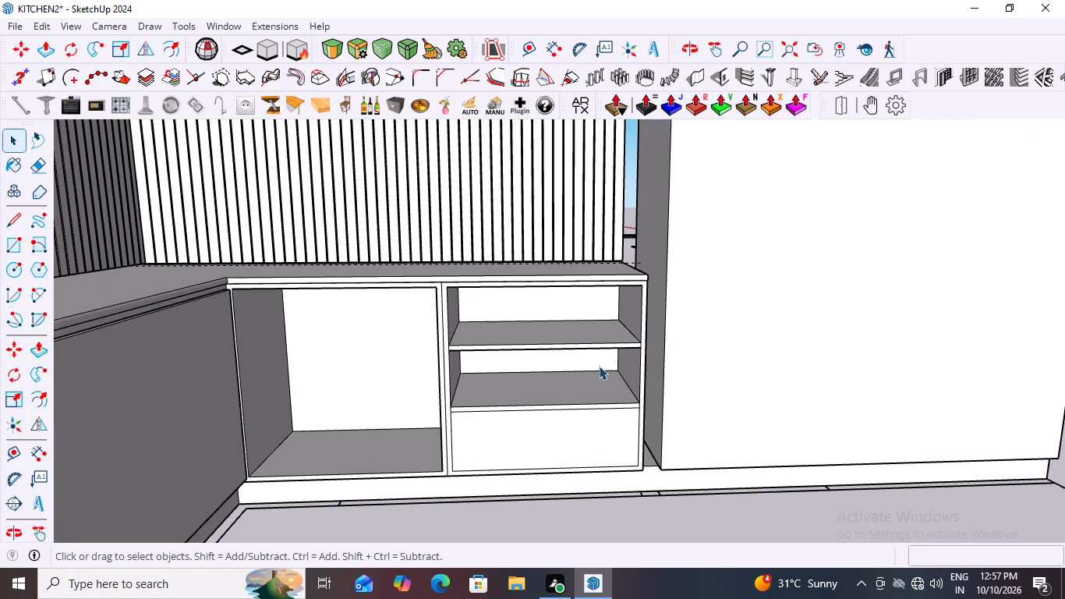
# Measure the front heights of the drawer unit's top and middle openings.
pyautogui.click(35, 454)
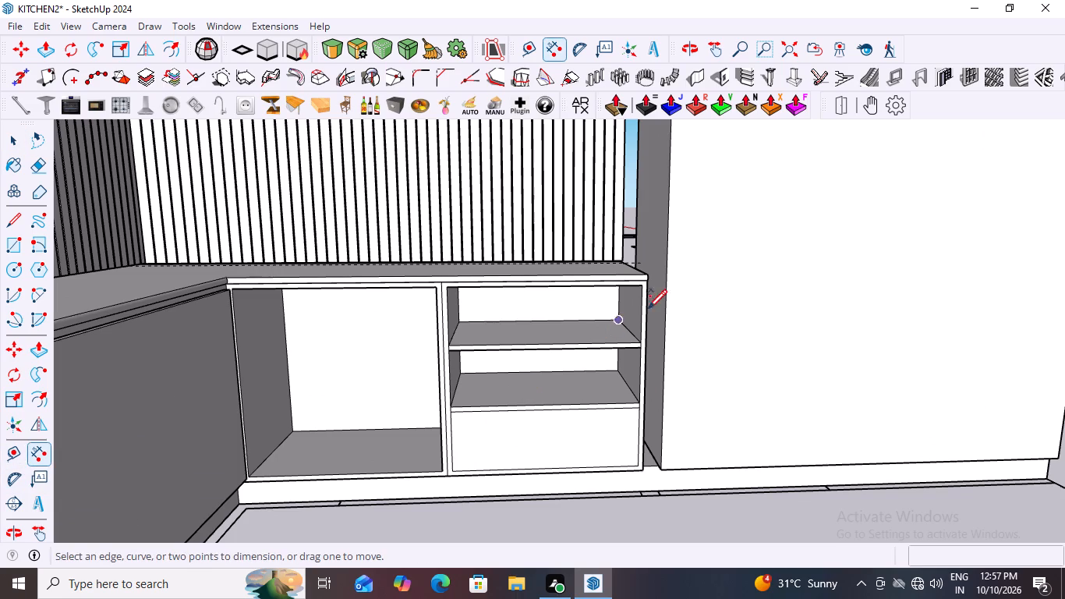
pyautogui.click(642, 288)
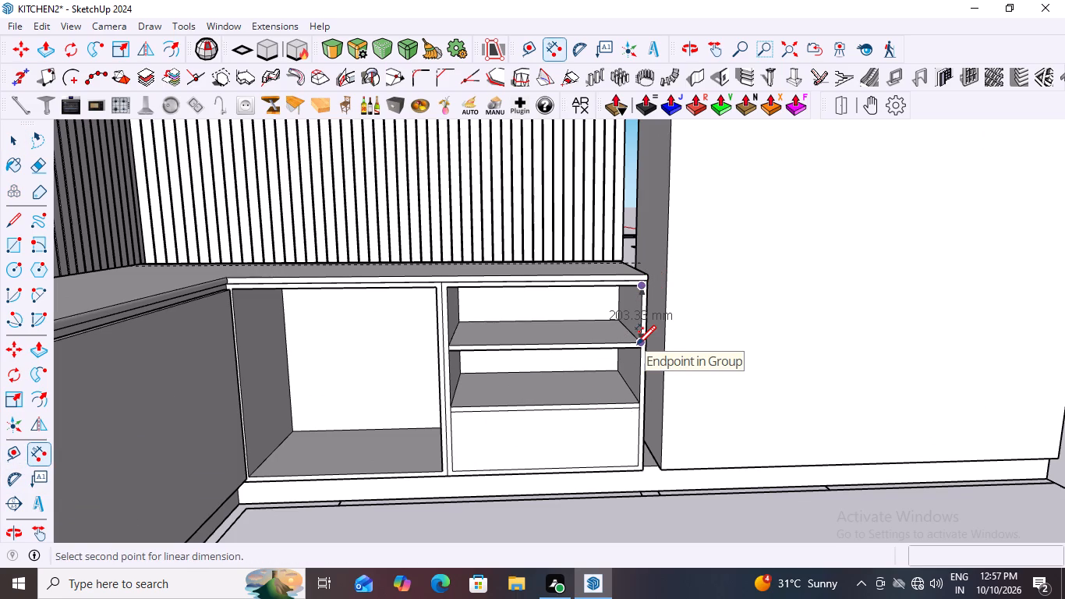
pyautogui.press('Escape')
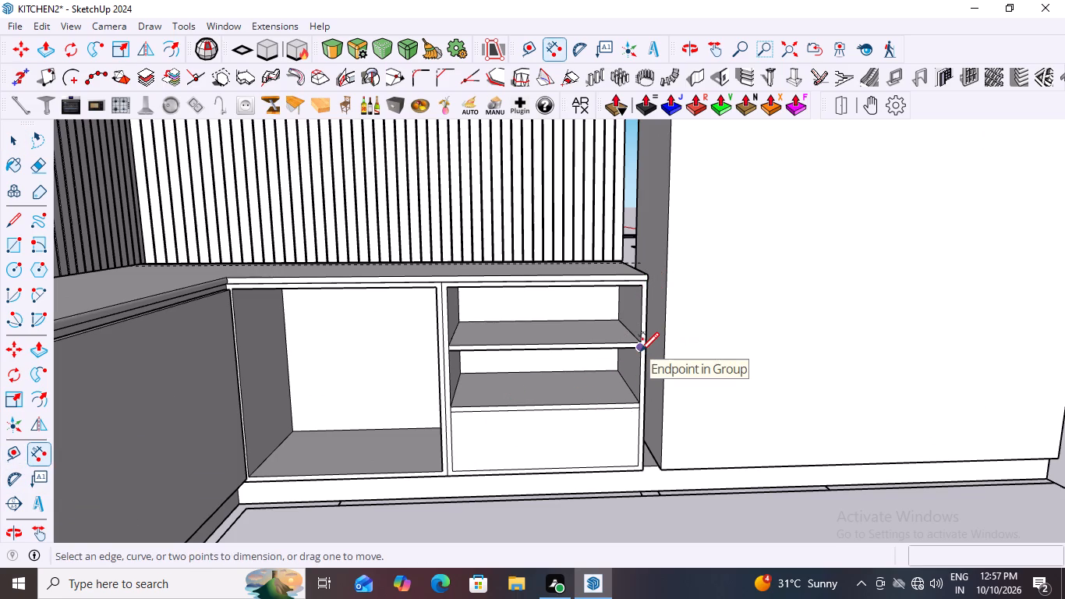
pyautogui.moveTo(640, 350); pyautogui.dragTo(640, 360)
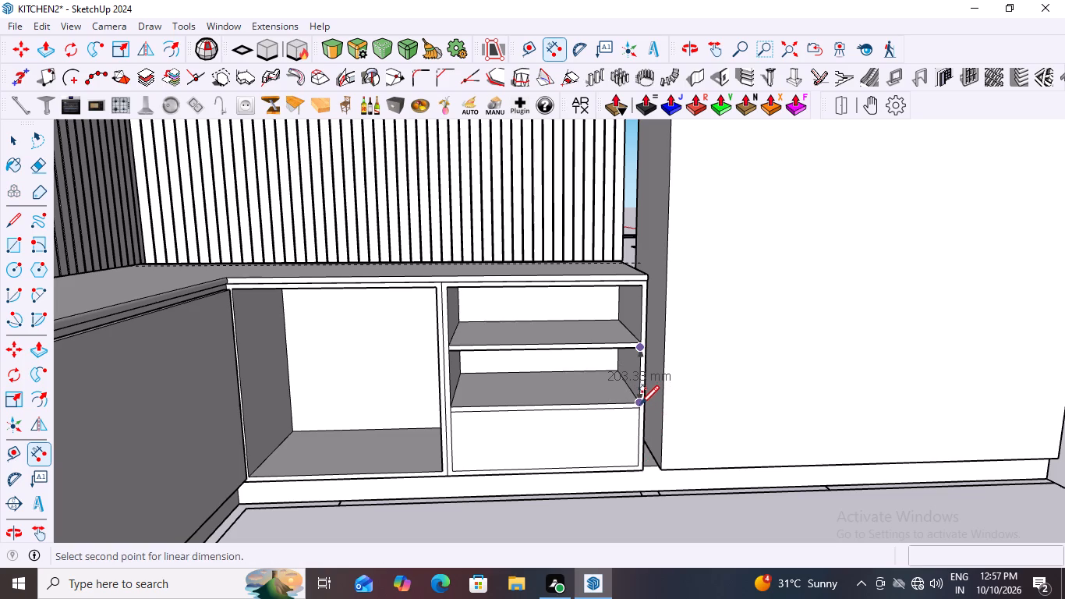
pyautogui.scroll(5, 640, 402)
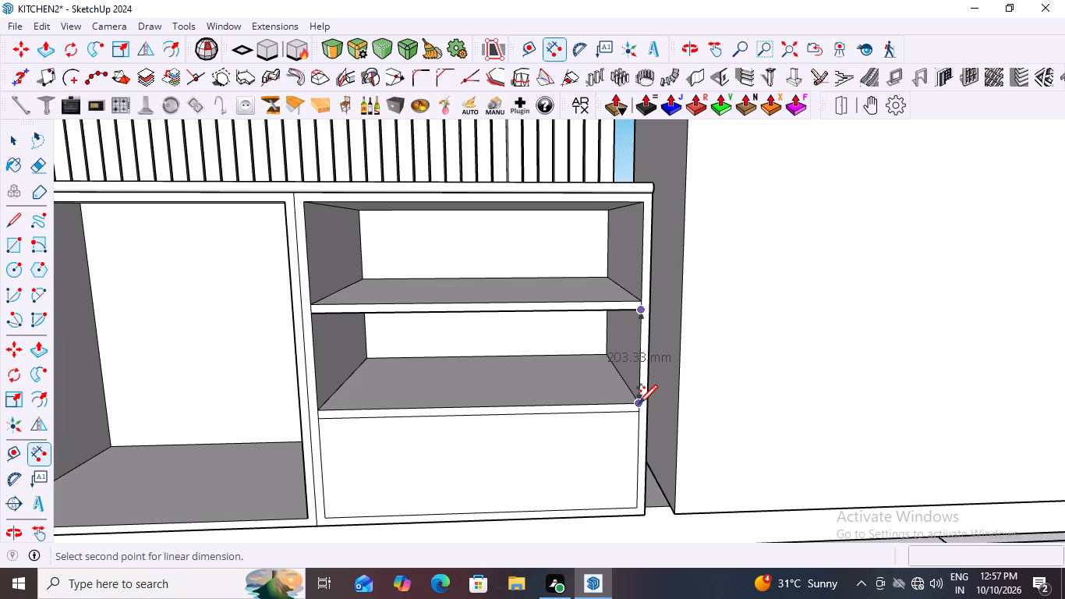
pyautogui.press('Escape')
pyautogui.scroll(-6, 707, 395)
pyautogui.press('space')
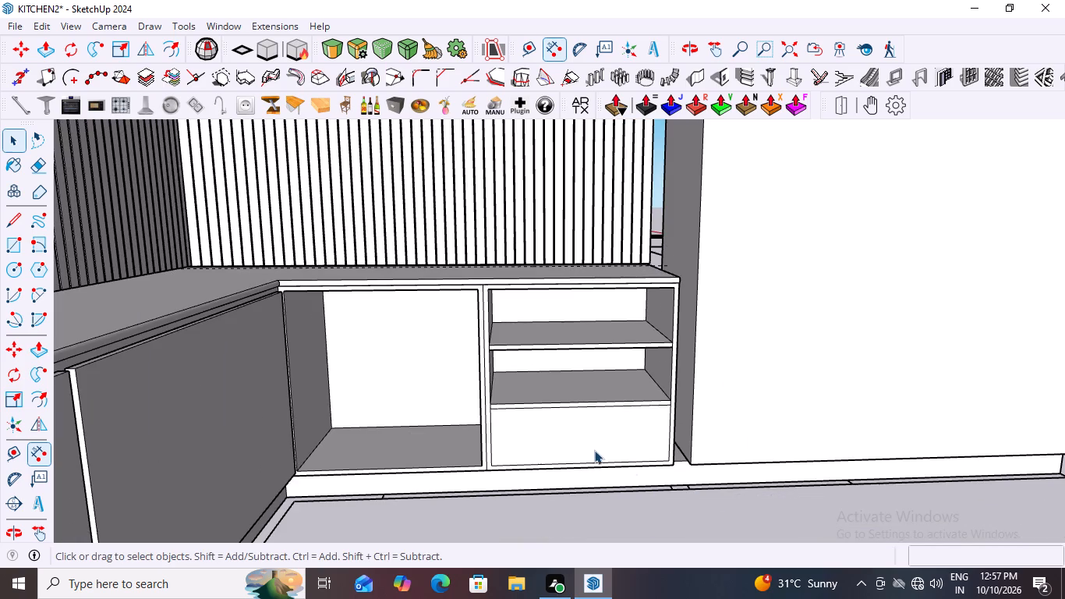
# Offset the bottom drawer panel's outline inward by 18 mm.
pyautogui.scroll(3, 588, 448)
pyautogui.click(588, 448)
pyautogui.doubleClick(593, 437)
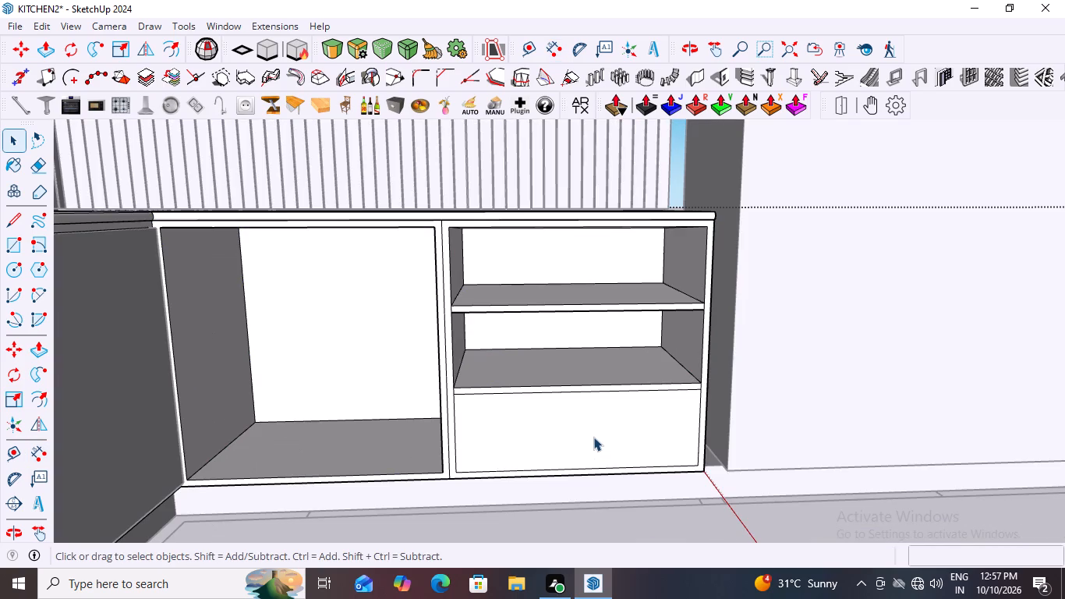
pyautogui.click(598, 435)
pyautogui.press('f')
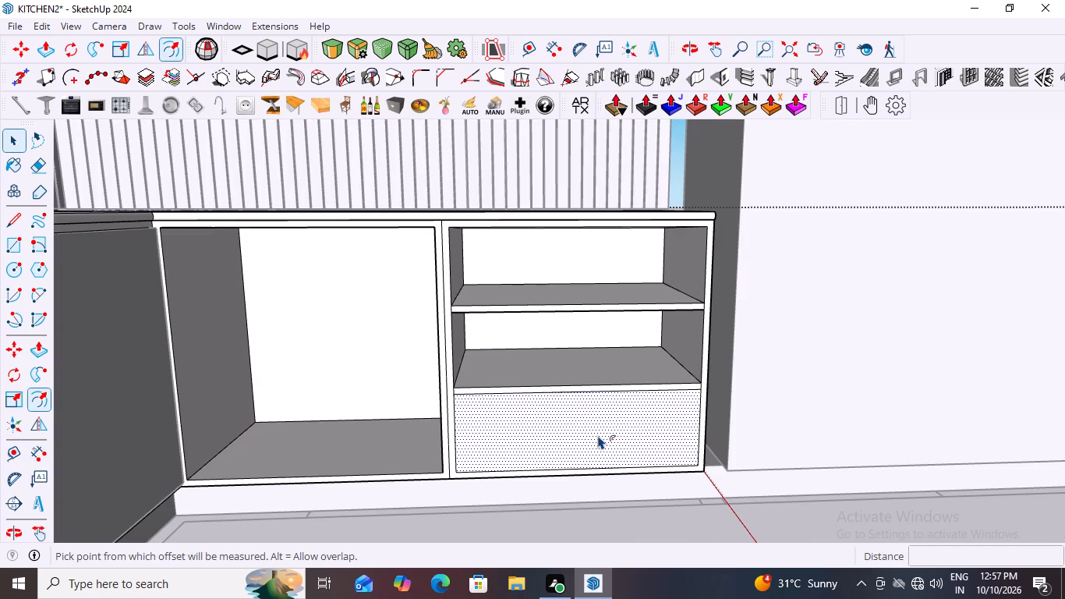
pyautogui.click(592, 413)
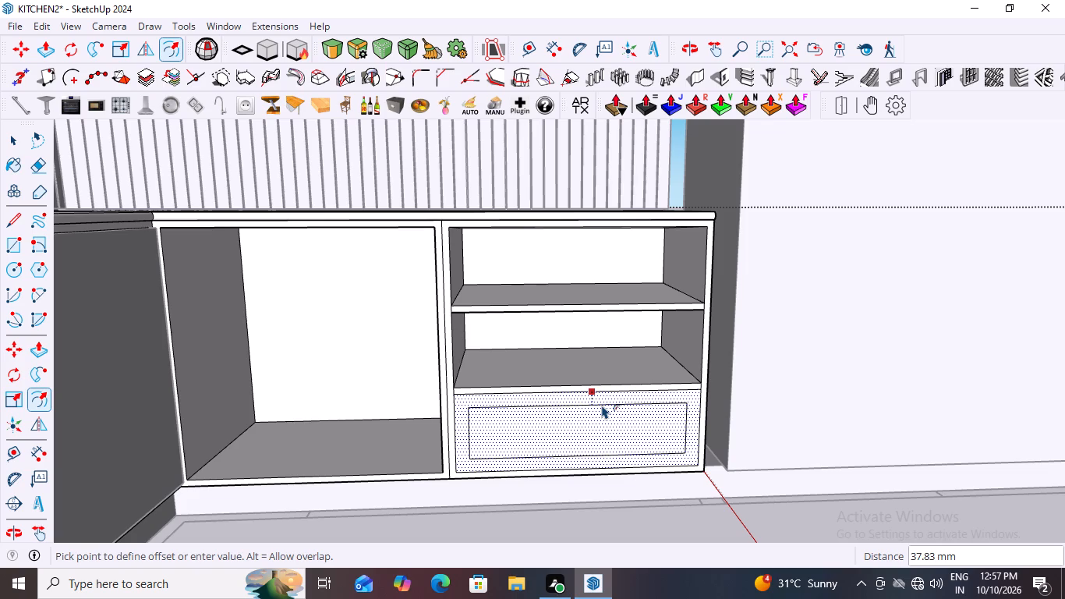
pyautogui.press('1')
pyautogui.write('8MM')
pyautogui.press('Return')
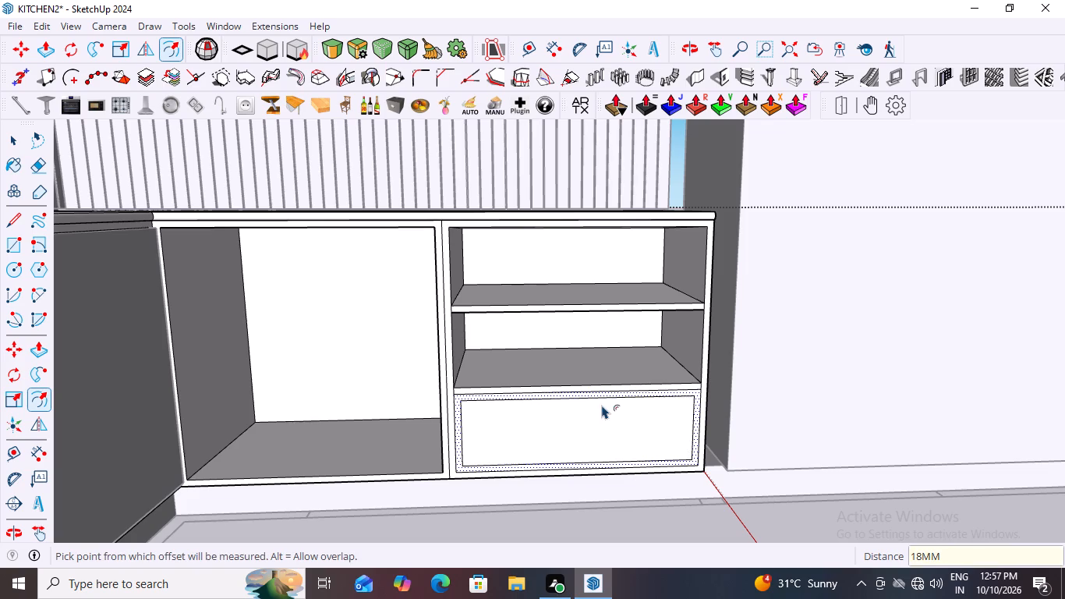
pyautogui.press('space')
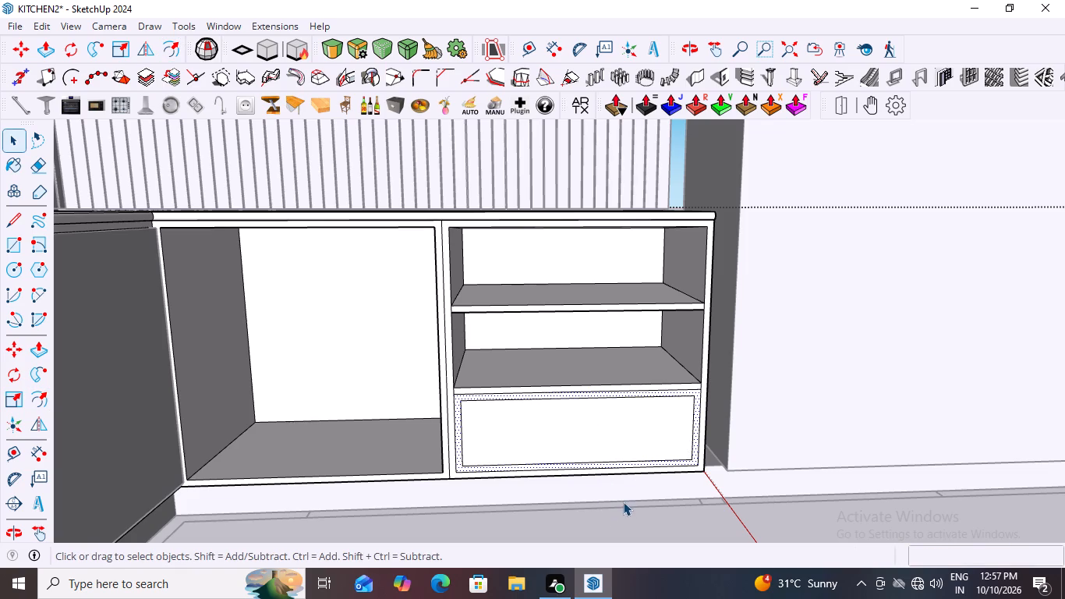
pyautogui.click(622, 502)
# Move the bottom panel's inset edge nearest the tall cabinet 18 mm outward onto the panel's side border.
pyautogui.scroll(2, 713, 452)
pyautogui.click(687, 427)
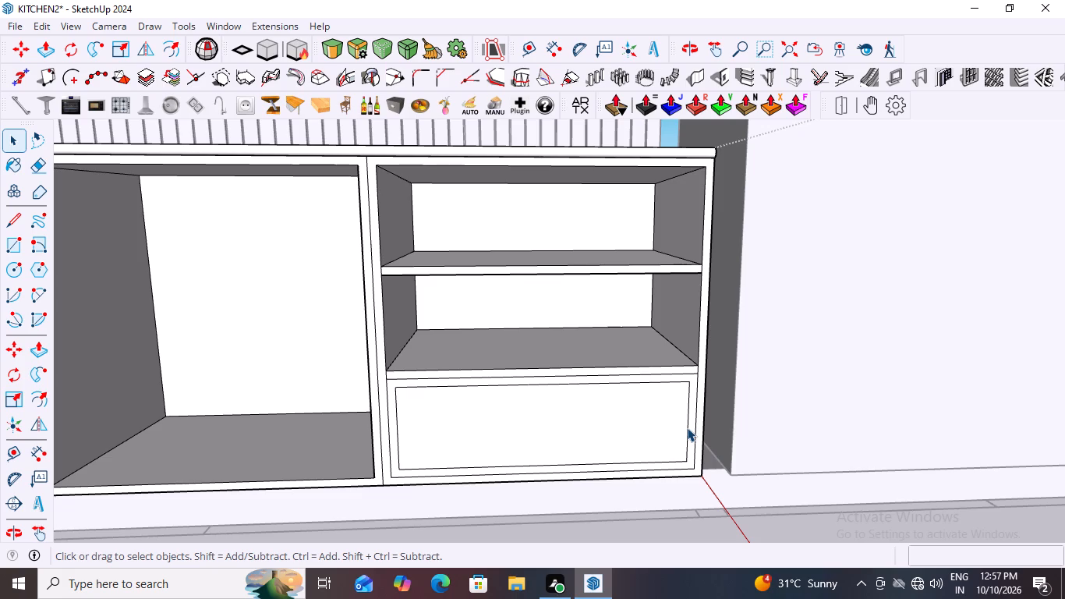
pyautogui.press('m')
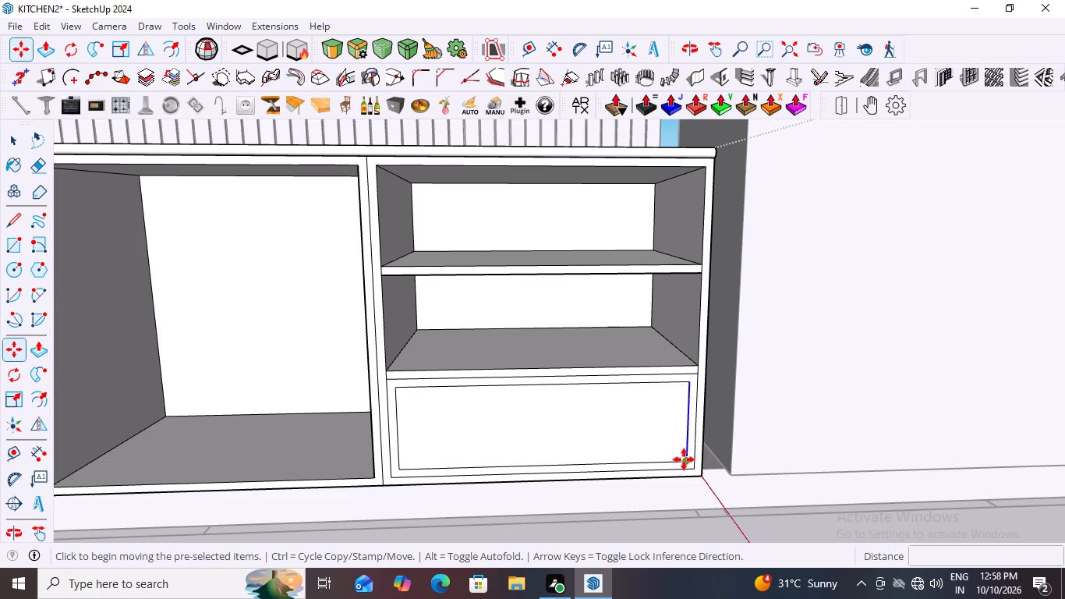
pyautogui.click(687, 461)
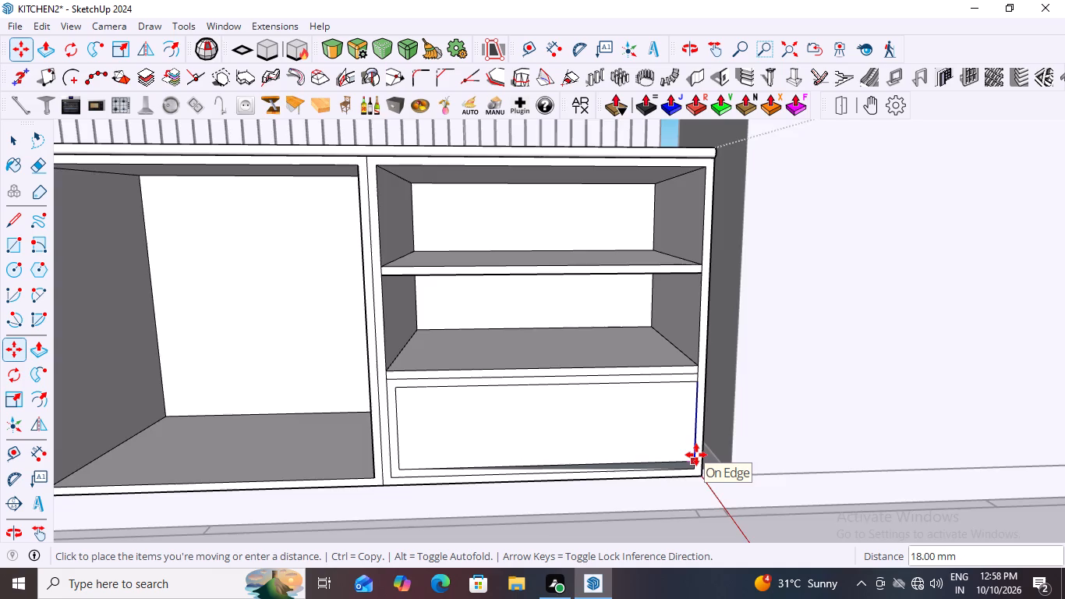
pyautogui.scroll(6, 696, 455)
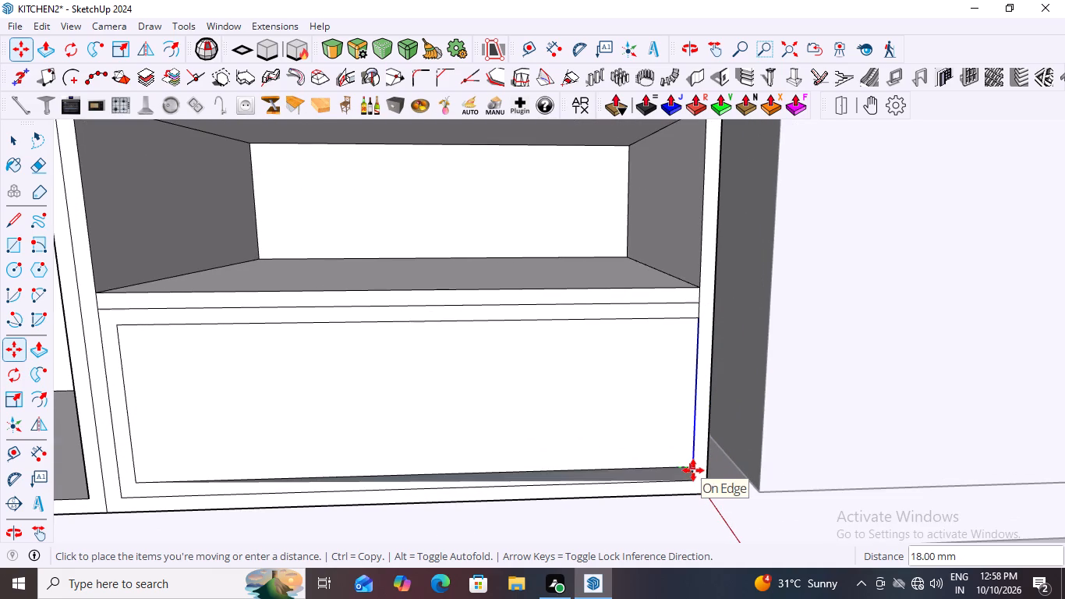
pyautogui.press('Up')
pyautogui.press('Left')
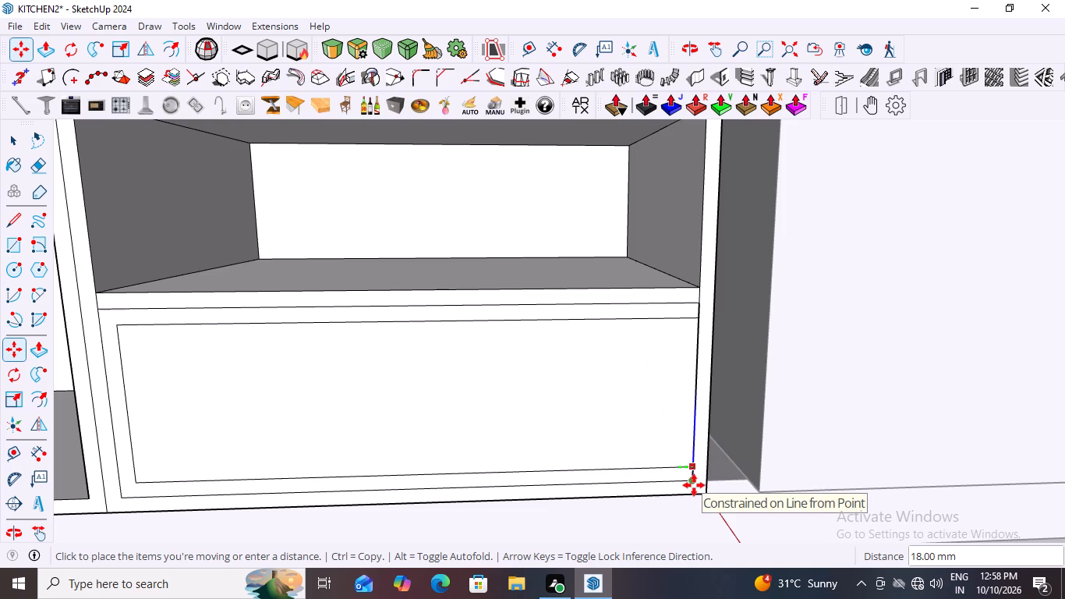
pyautogui.click(694, 485)
pyautogui.scroll(-2, 812, 462)
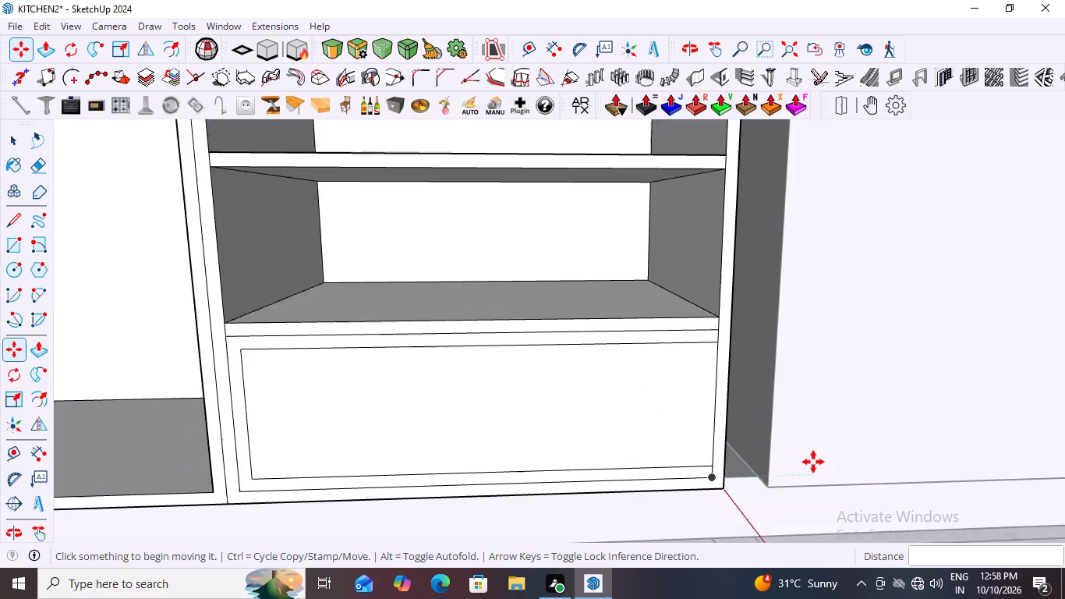
pyautogui.scroll(-4, 813, 462)
pyautogui.scroll(5, 366, 497)
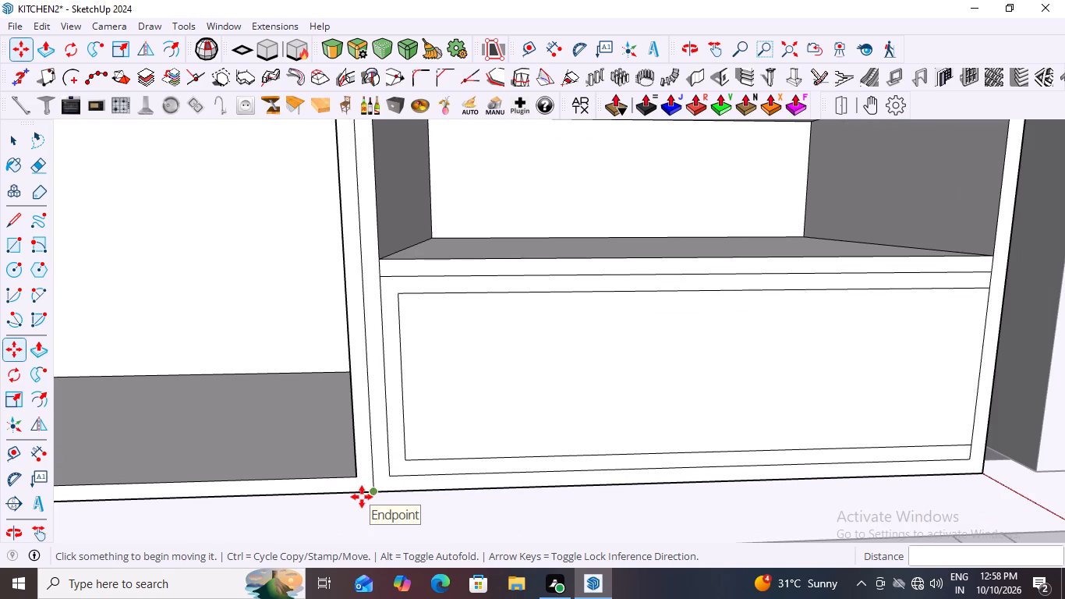
# Move the bottom panel's inset edge nearest the corner compartment 18 mm outward onto the panel's side border.
pyautogui.press('space')
pyautogui.click(404, 438)
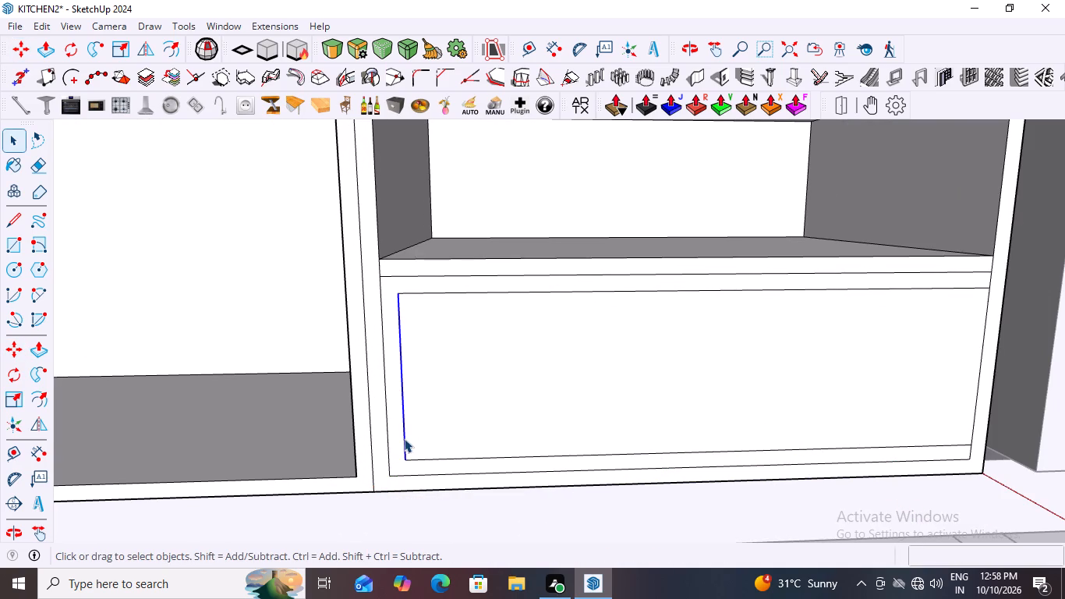
pyautogui.press('m')
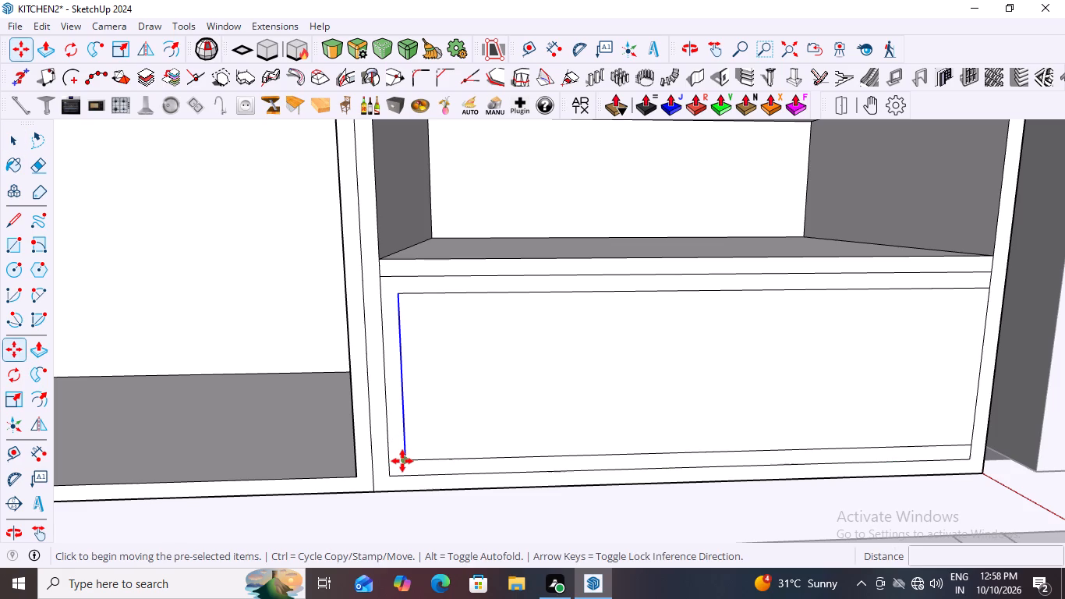
pyautogui.click(402, 461)
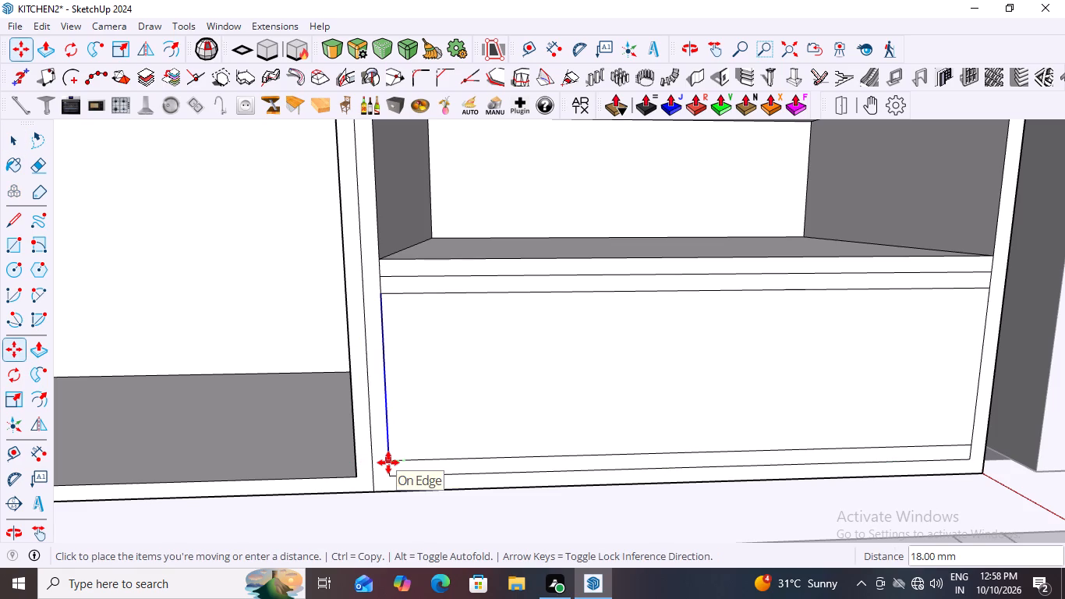
pyautogui.click(388, 463)
pyautogui.scroll(-6, 334, 441)
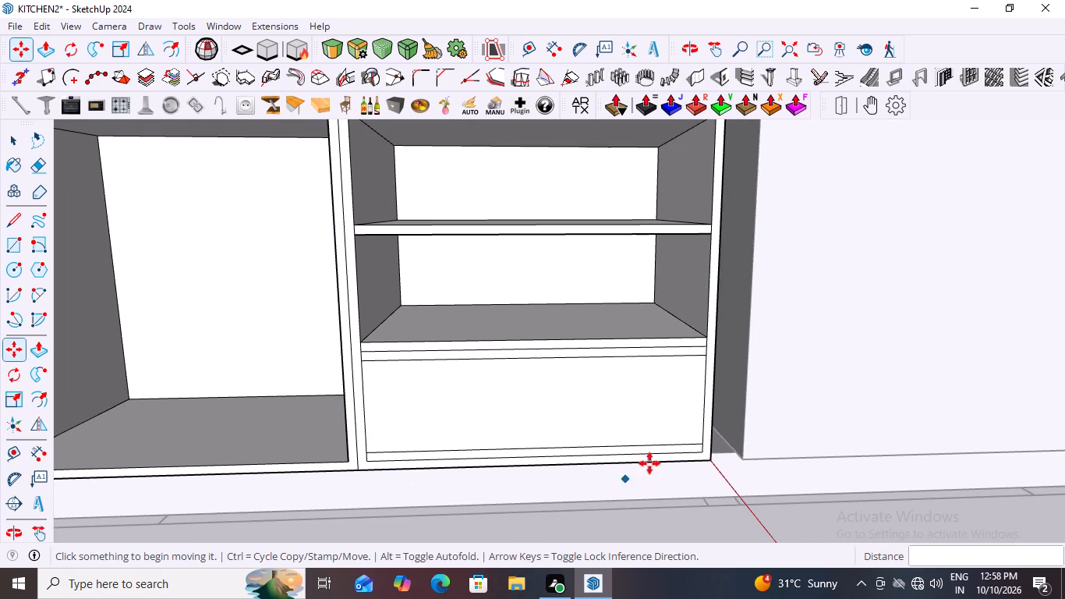
# Move the upper edge of the bottom panel's inset outline 18 mm up onto the panel's top border.
pyautogui.press('space')
pyautogui.click(667, 356)
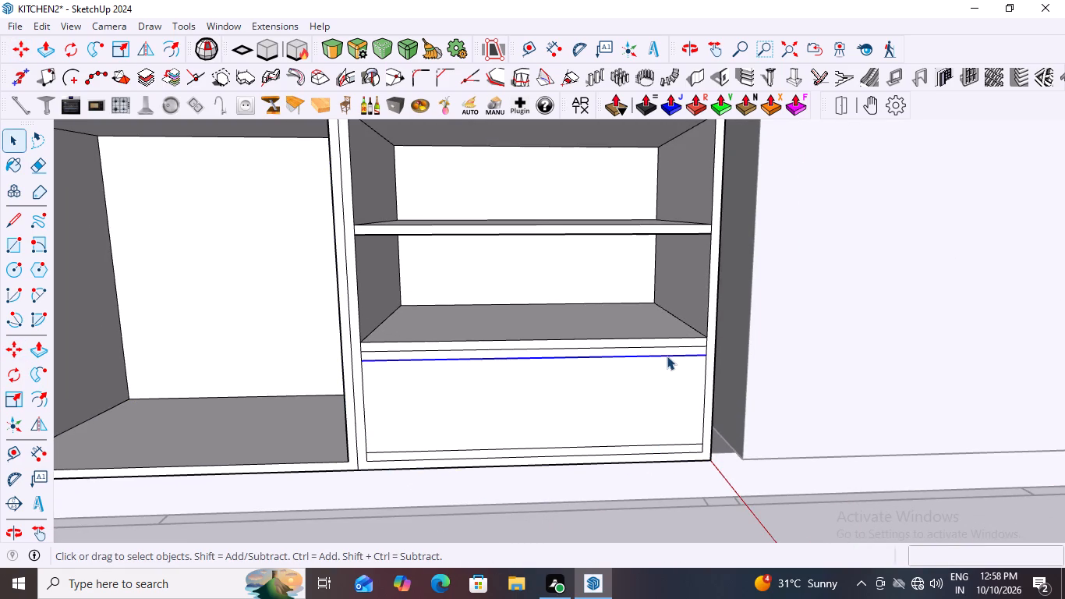
pyautogui.press('m')
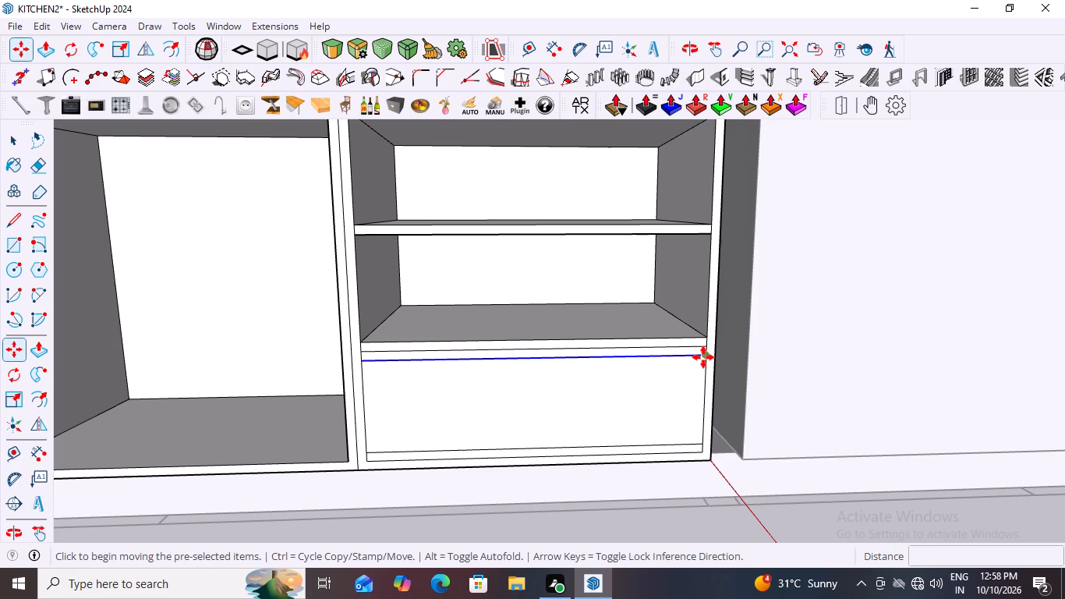
pyautogui.click(706, 358)
pyautogui.scroll(3, 715, 355)
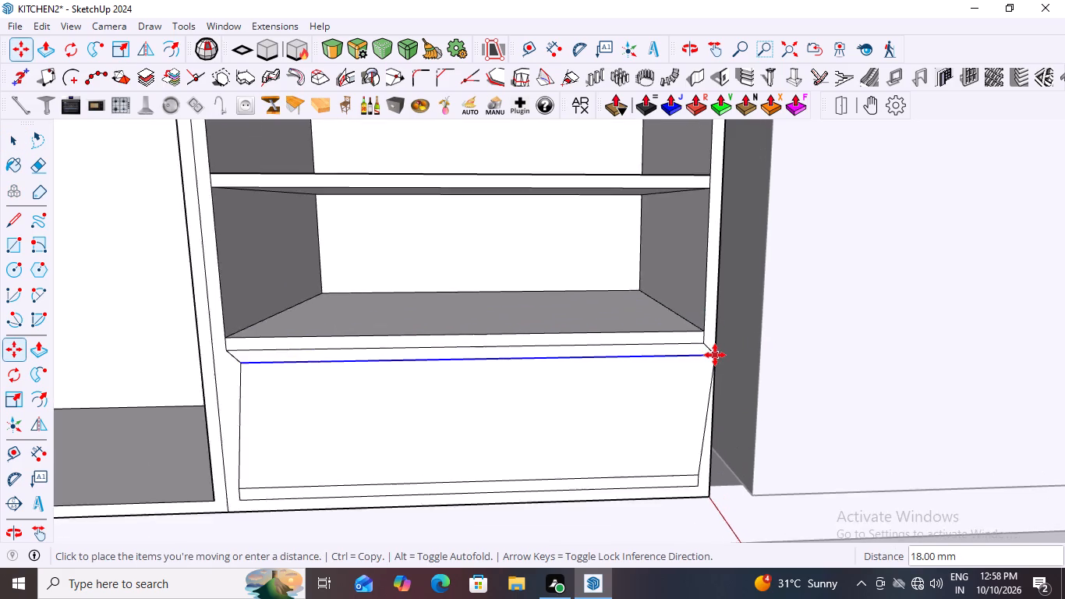
pyautogui.scroll(6, 715, 355)
pyautogui.click(694, 334)
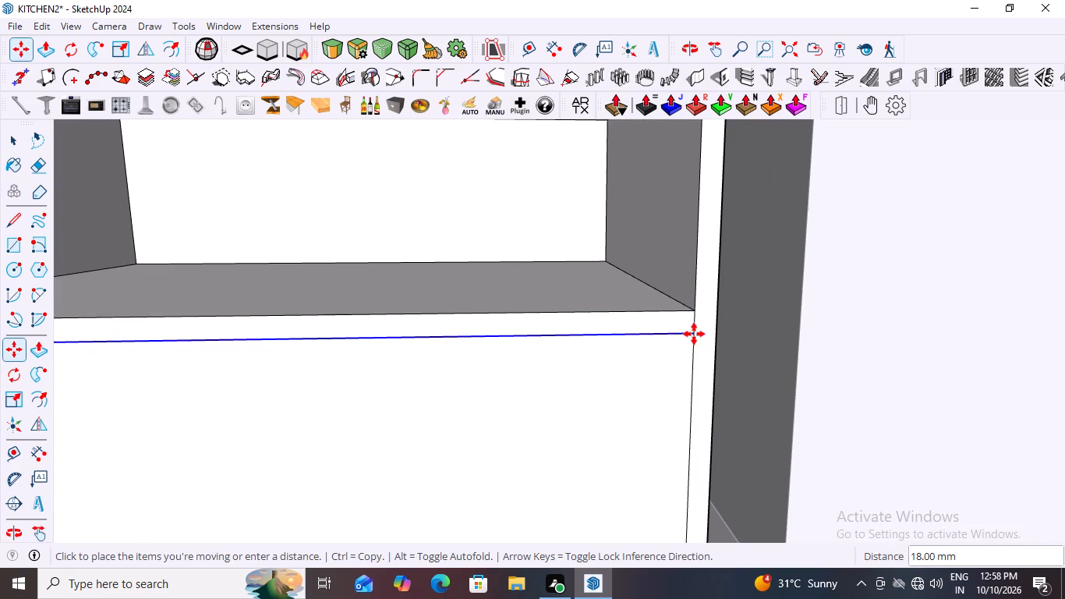
pyautogui.scroll(-15, 715, 329)
pyautogui.press('space')
pyautogui.click(666, 472)
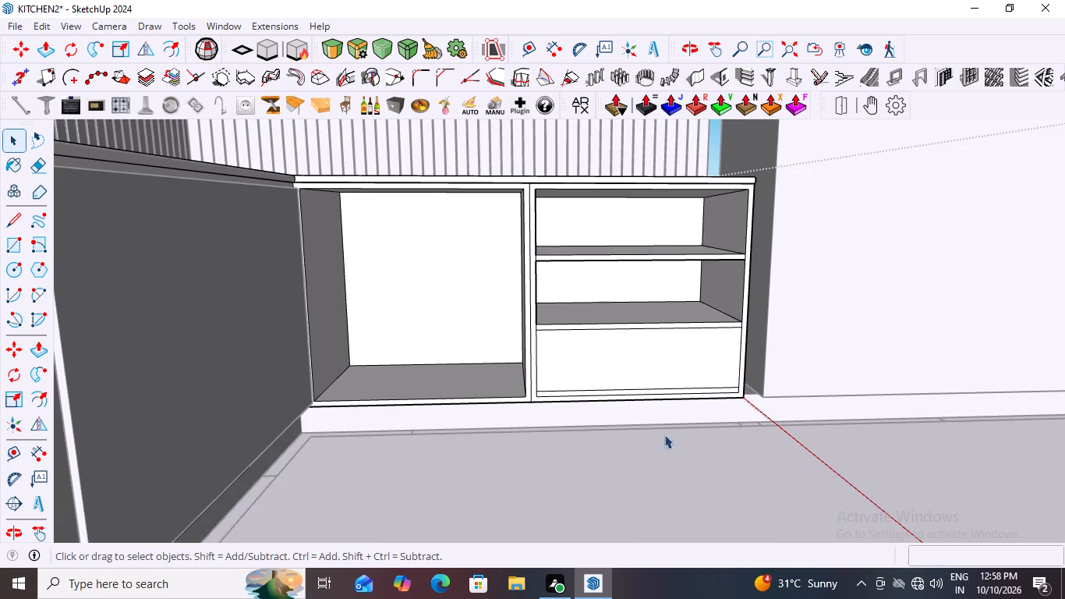
# Push the bottom drawer panel's face inward to the guide line along the countertop's back to hollow it.
pyautogui.click(649, 364)
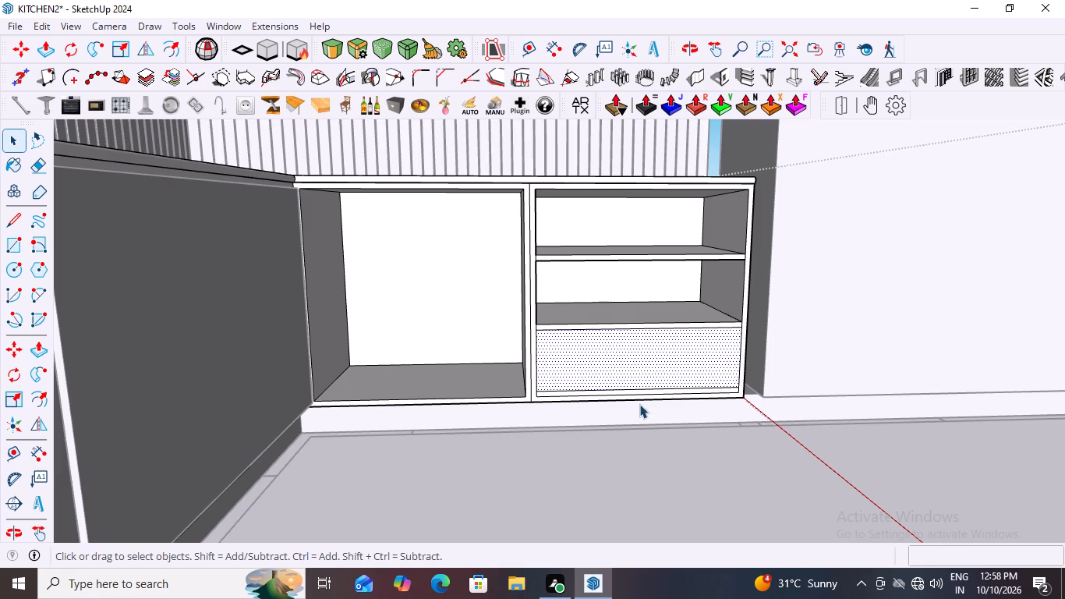
pyautogui.scroll(3, 639, 404)
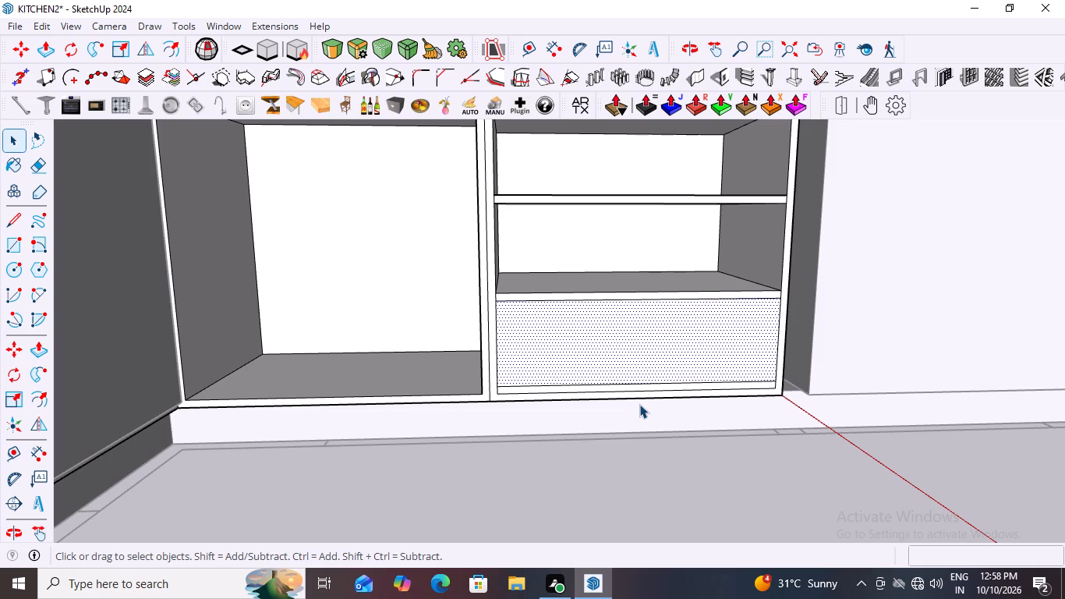
pyautogui.press('p')
pyautogui.click(650, 337)
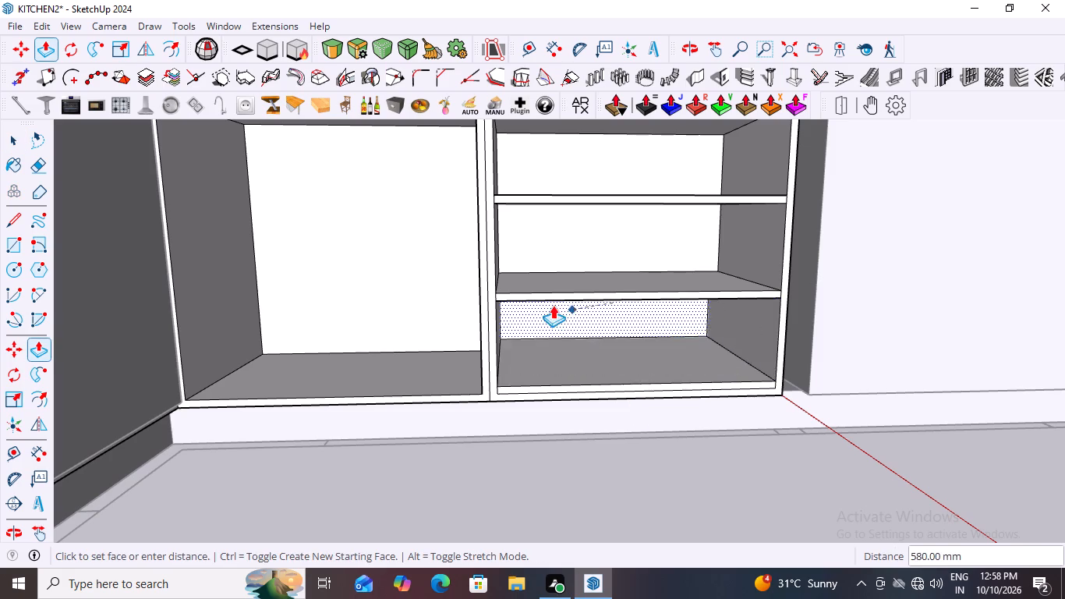
pyautogui.moveTo(709, 355); pyautogui.dragTo(714, 523, button='middle')
pyautogui.scroll(-7, 712, 465)
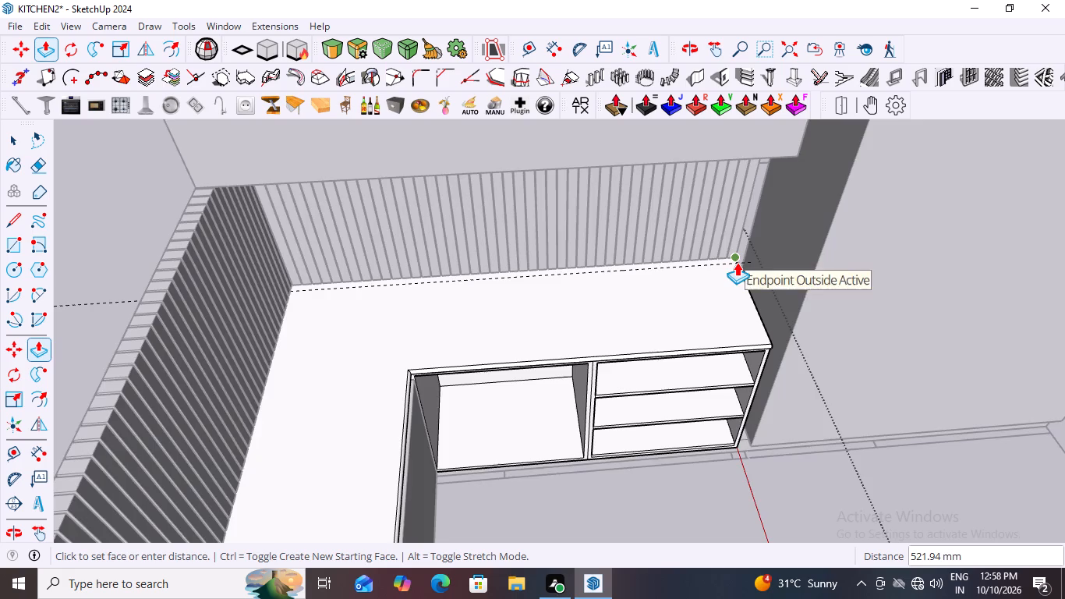
pyautogui.scroll(6, 737, 262)
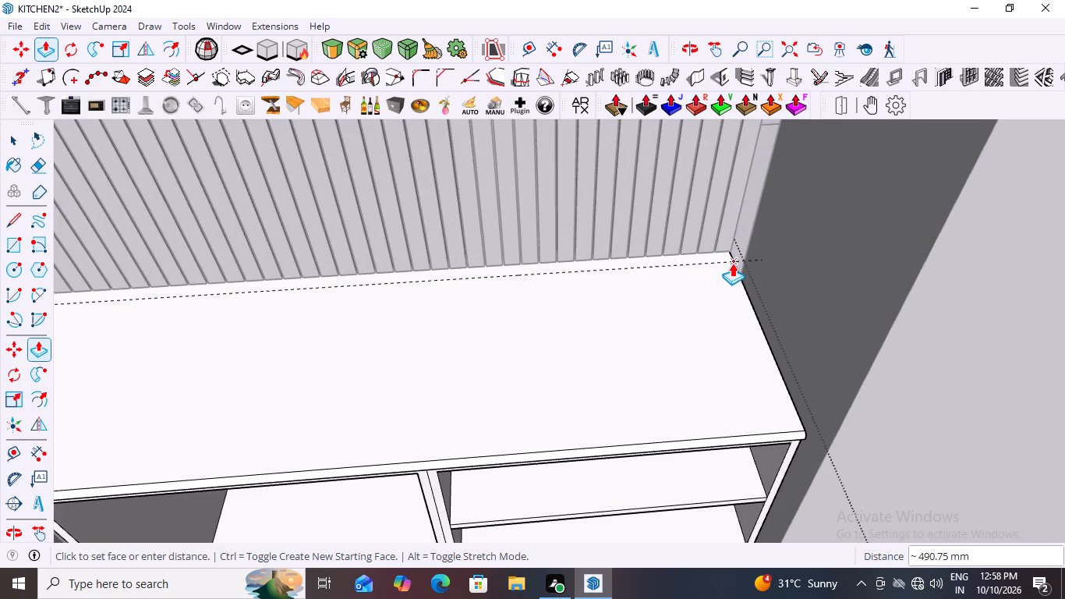
pyautogui.click(732, 263)
pyautogui.scroll(-10, 624, 316)
pyautogui.moveTo(681, 434); pyautogui.dragTo(637, 239, button='middle')
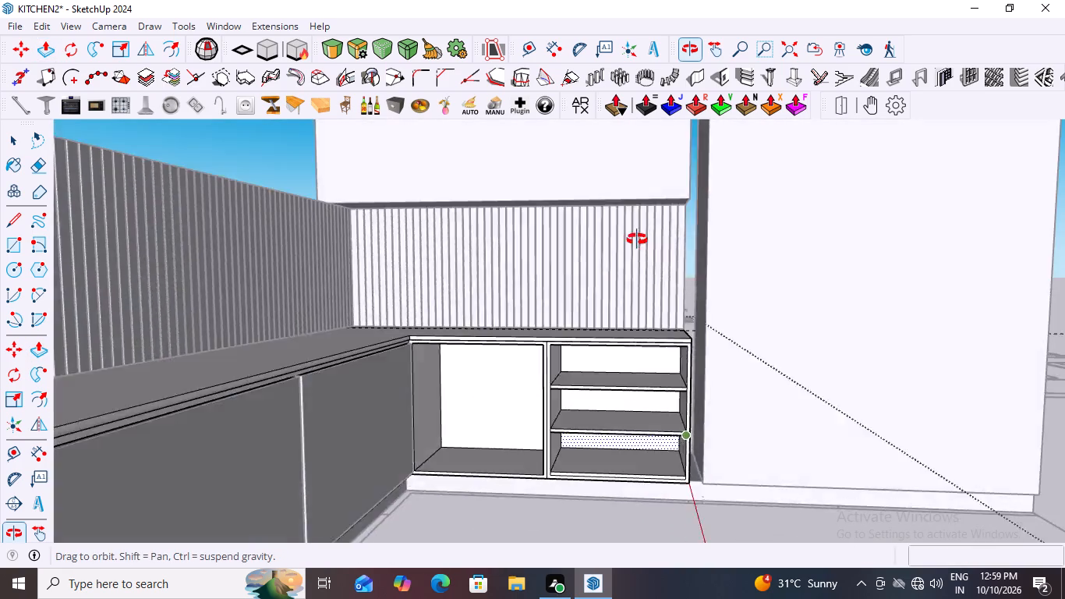
pyautogui.moveTo(637, 239); pyautogui.dragTo(662, 253, button='middle')
pyautogui.press('space')
pyautogui.click(634, 501)
# Examine the three hollowed drawer openings and the corner compartment up close, and the whole L-shaped base cabinet run from several sides.
pyautogui.moveTo(656, 463); pyautogui.dragTo(621, 399, button='middle')
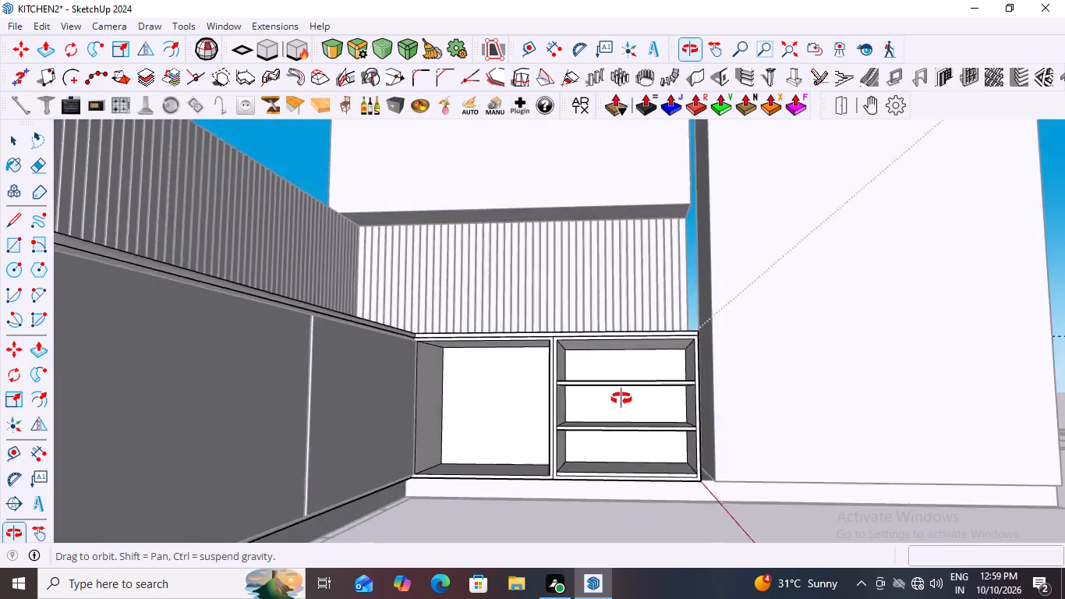
pyautogui.moveTo(621, 399); pyautogui.dragTo(644, 405, button='middle')
pyautogui.scroll(6, 667, 487)
pyautogui.moveTo(700, 466); pyautogui.dragTo(675, 370, button='middle')
pyautogui.scroll(1, 685, 455)
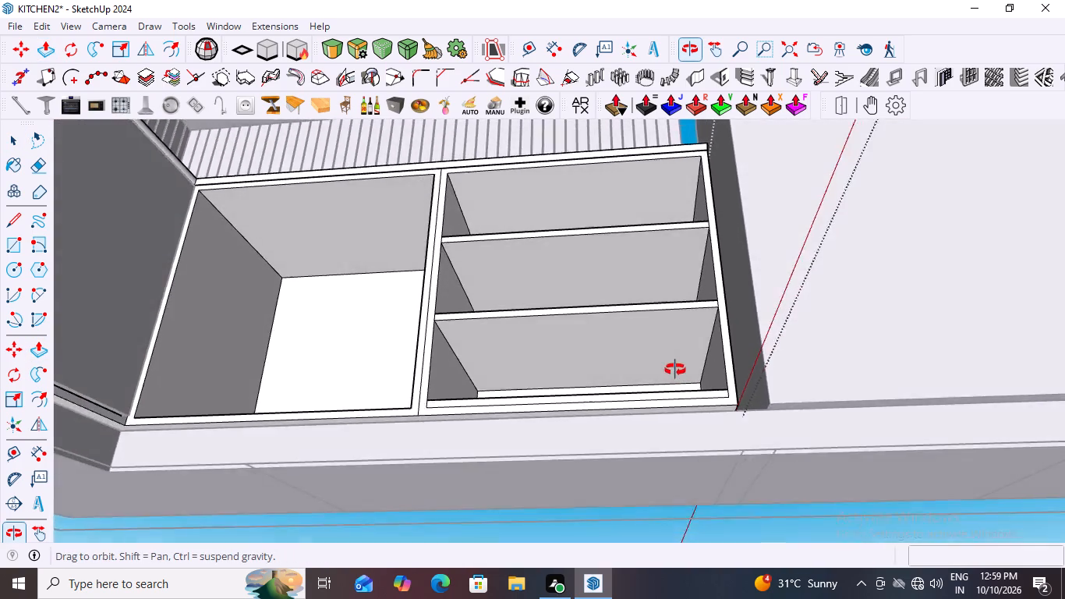
pyautogui.moveTo(675, 370); pyautogui.dragTo(698, 495, button='middle')
pyautogui.scroll(-7, 698, 495)
pyautogui.moveTo(739, 473); pyautogui.dragTo(774, 480, button='middle')
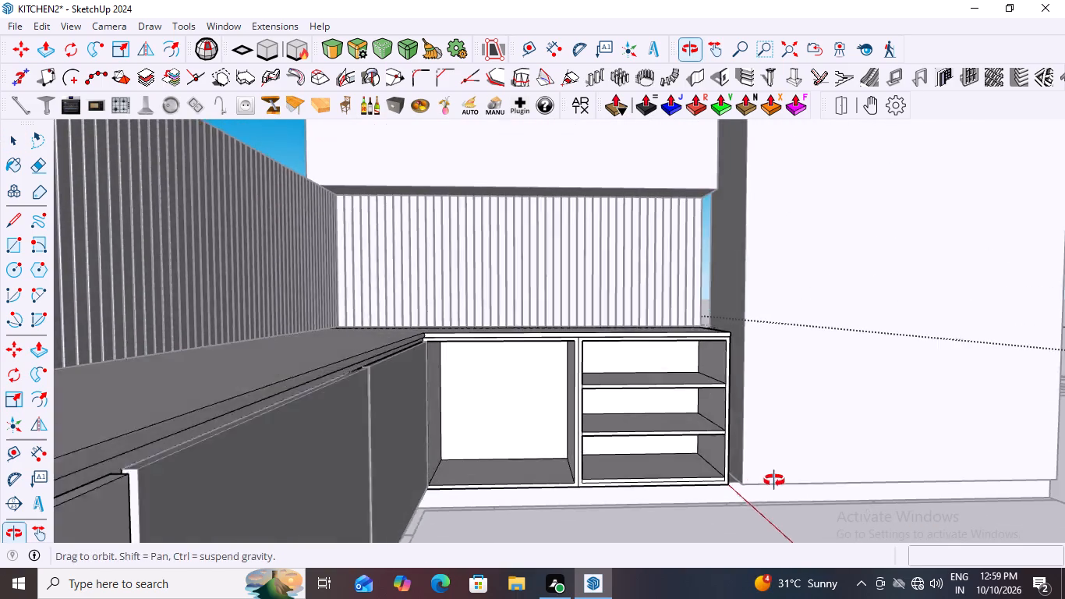
pyautogui.moveTo(774, 480); pyautogui.dragTo(777, 480, button='middle')
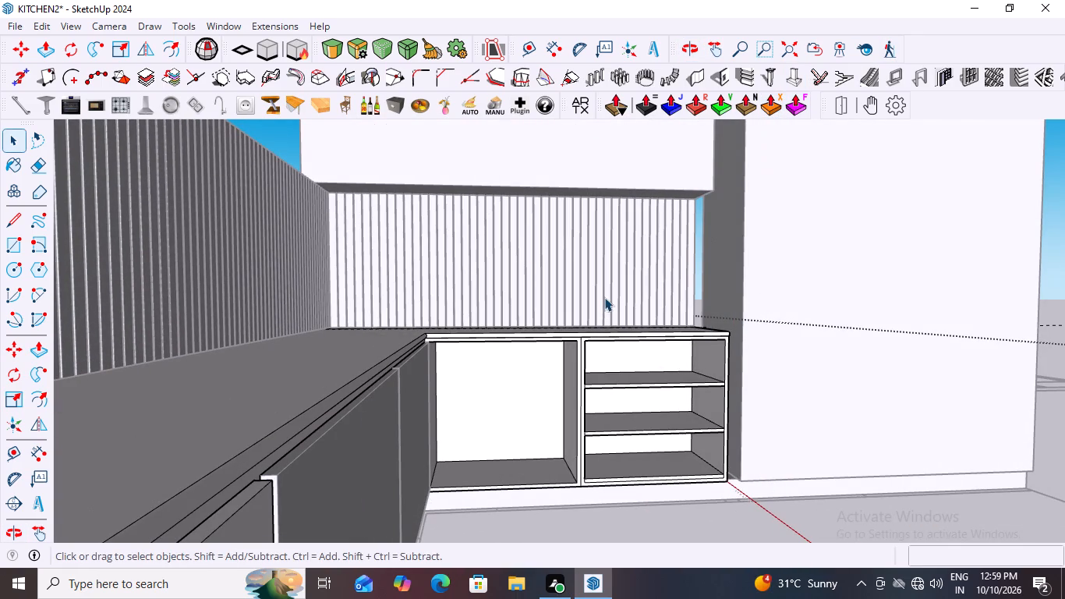
pyautogui.scroll(-6, 604, 292)
pyautogui.scroll(-2, 667, 377)
pyautogui.moveTo(707, 378); pyautogui.dragTo(591, 381, button='middle')
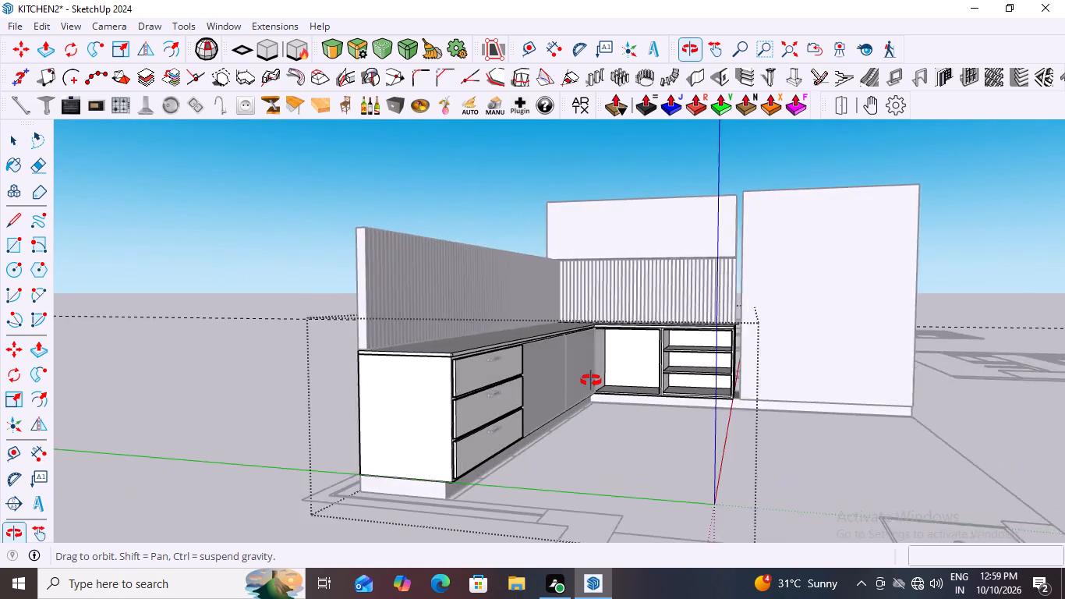
pyautogui.moveTo(591, 381); pyautogui.dragTo(360, 394, button='middle')
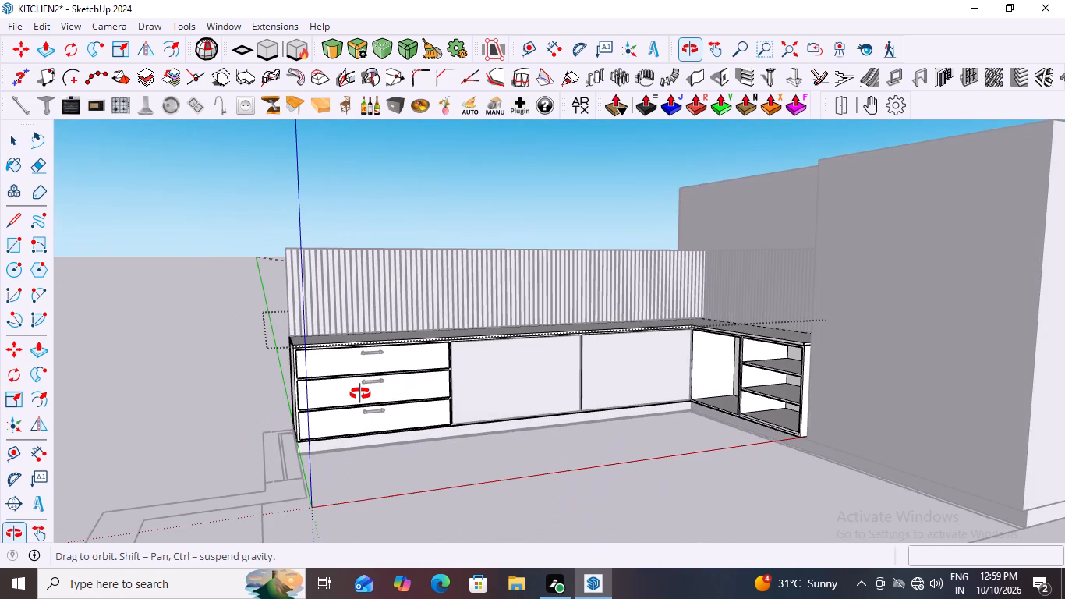
pyautogui.moveTo(360, 394); pyautogui.dragTo(494, 430, button='middle')
pyautogui.scroll(-3, 593, 420)
pyautogui.moveTo(586, 415); pyautogui.dragTo(694, 417, button='middle')
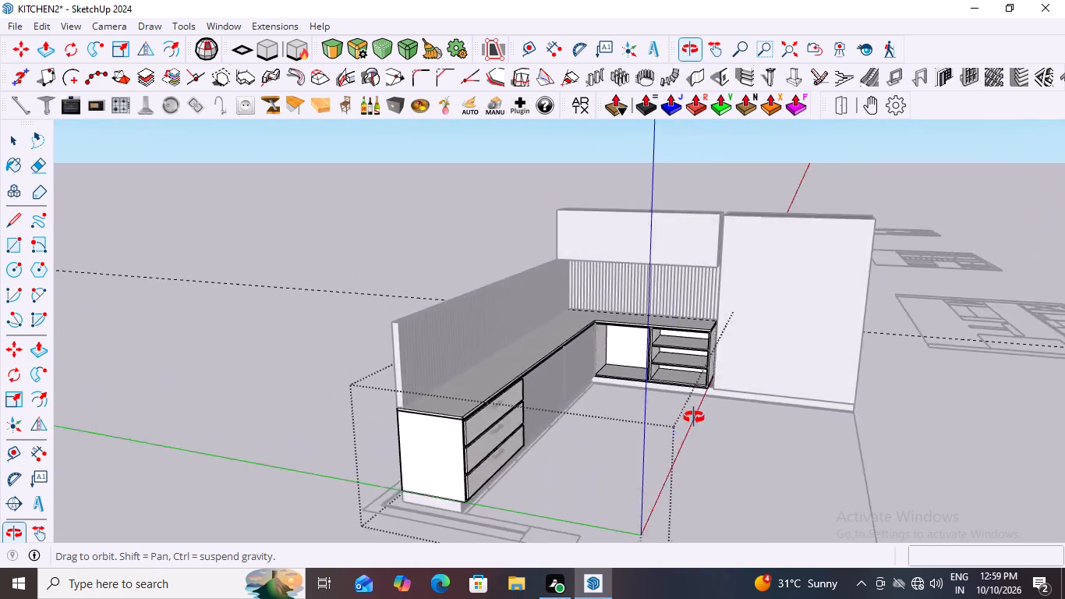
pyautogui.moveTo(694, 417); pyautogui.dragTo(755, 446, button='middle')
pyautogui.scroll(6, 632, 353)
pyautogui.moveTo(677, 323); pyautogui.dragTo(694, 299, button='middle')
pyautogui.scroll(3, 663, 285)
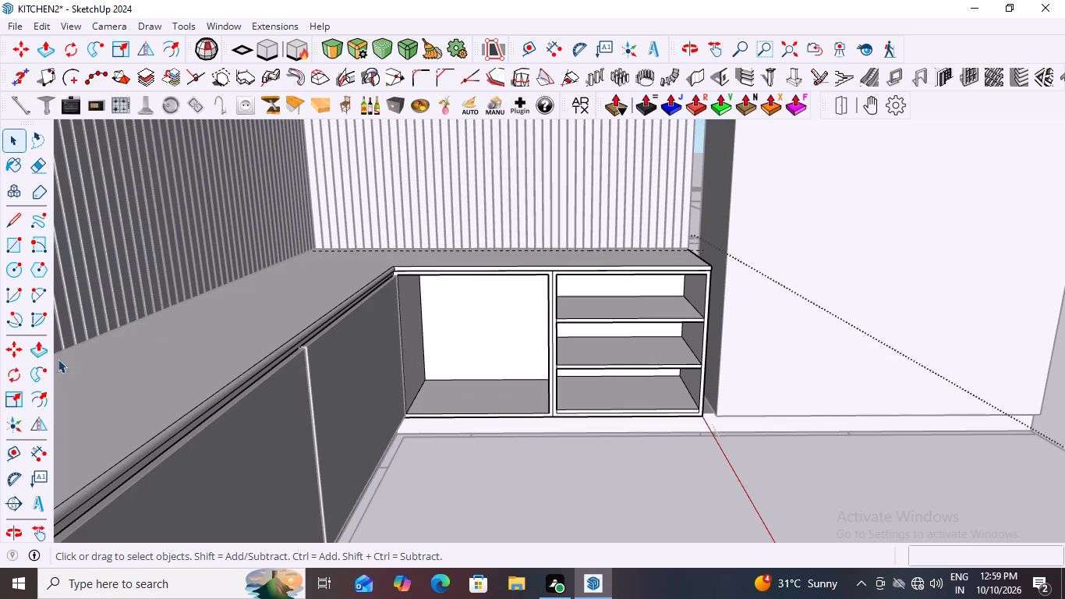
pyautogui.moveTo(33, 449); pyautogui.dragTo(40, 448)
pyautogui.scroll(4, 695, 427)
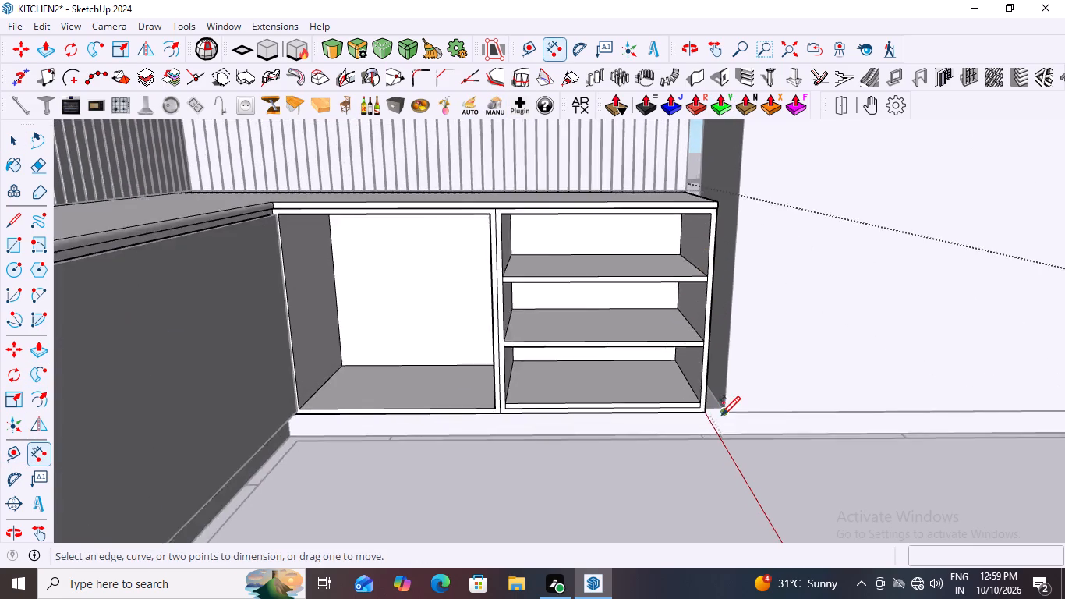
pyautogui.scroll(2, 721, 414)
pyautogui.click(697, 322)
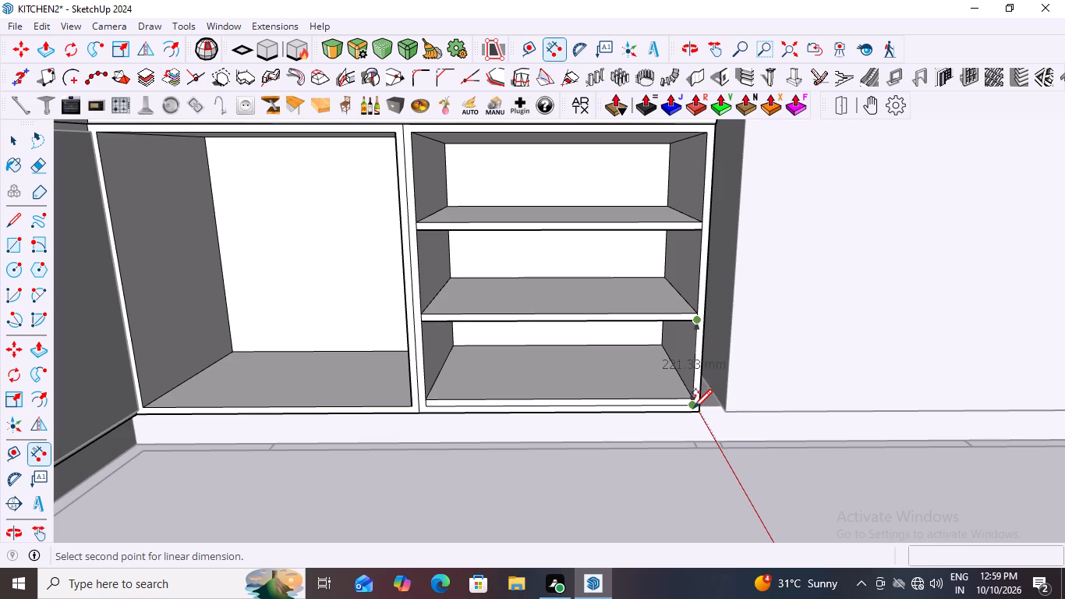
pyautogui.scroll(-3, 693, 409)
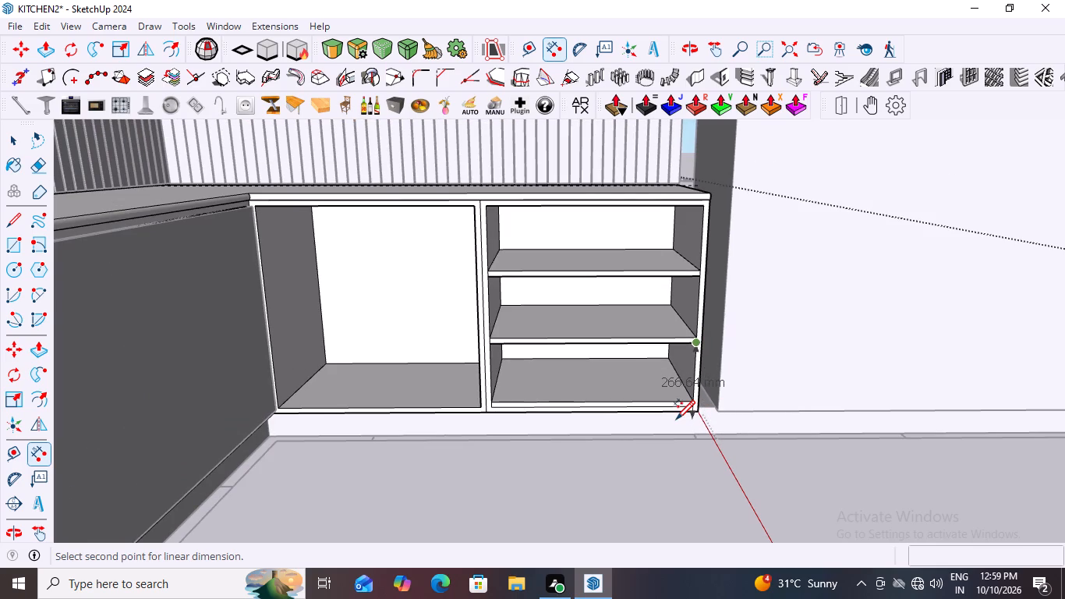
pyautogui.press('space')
# Move the front edge of the bottom drawer opening's floor 18 mm down onto the inset line below, and leave the cabinet group.
pyautogui.scroll(5, 639, 444)
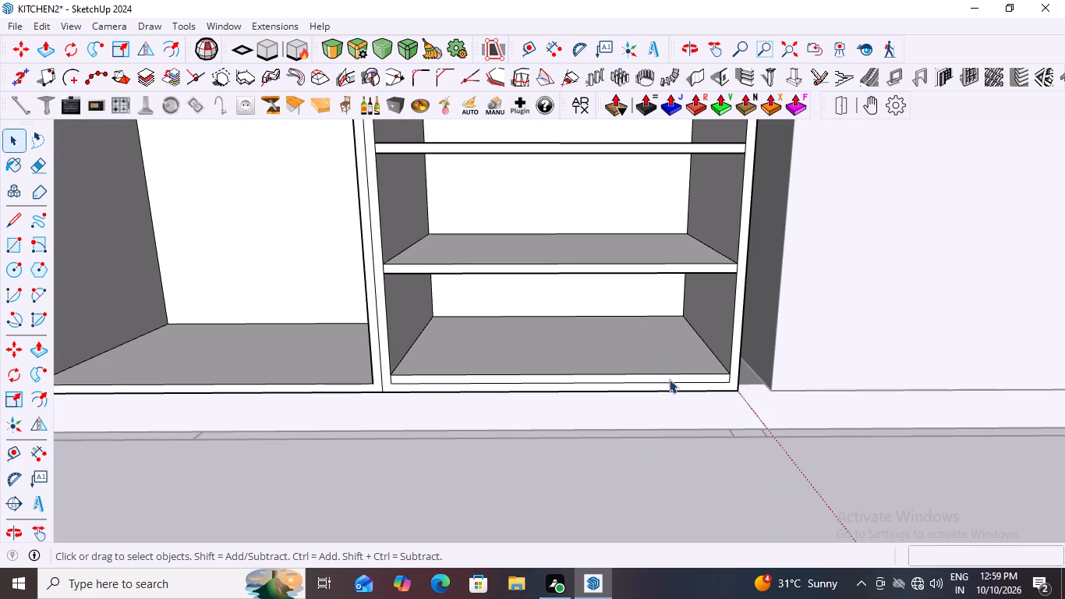
pyautogui.click(684, 373)
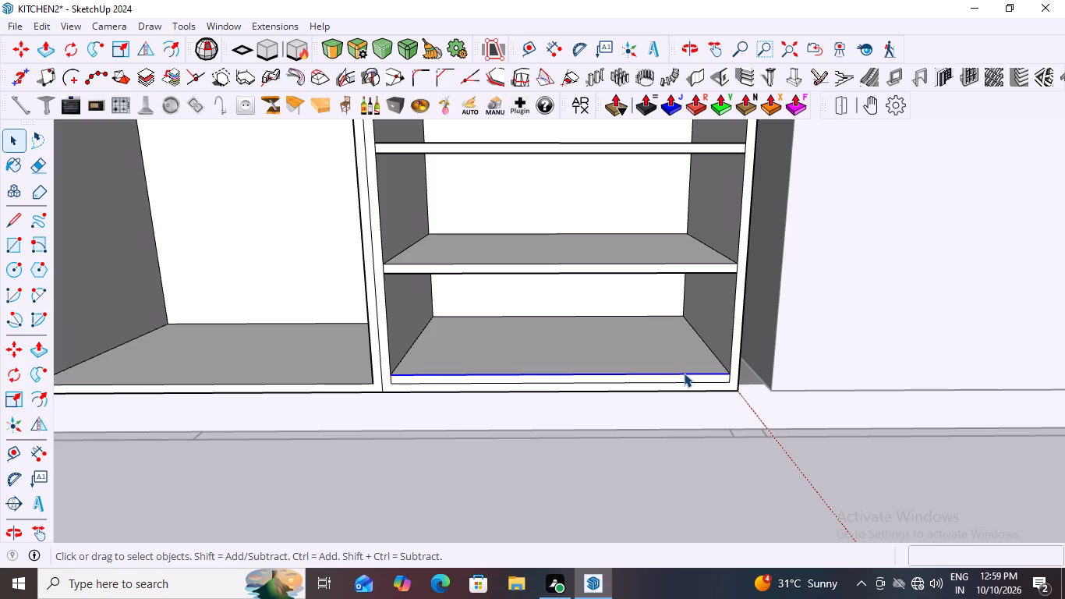
pyautogui.press('m')
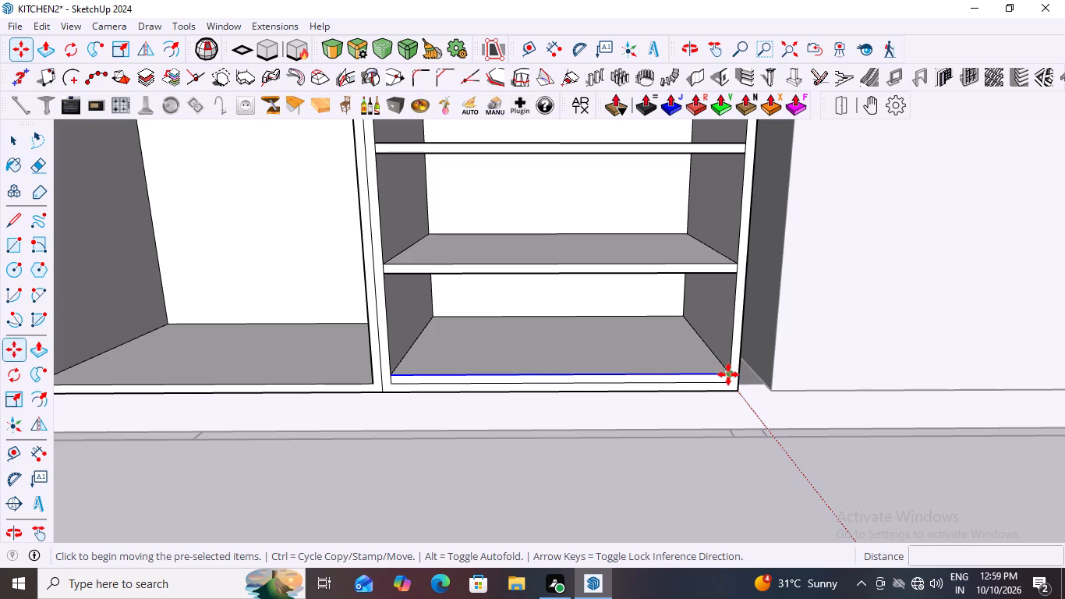
pyautogui.click(728, 374)
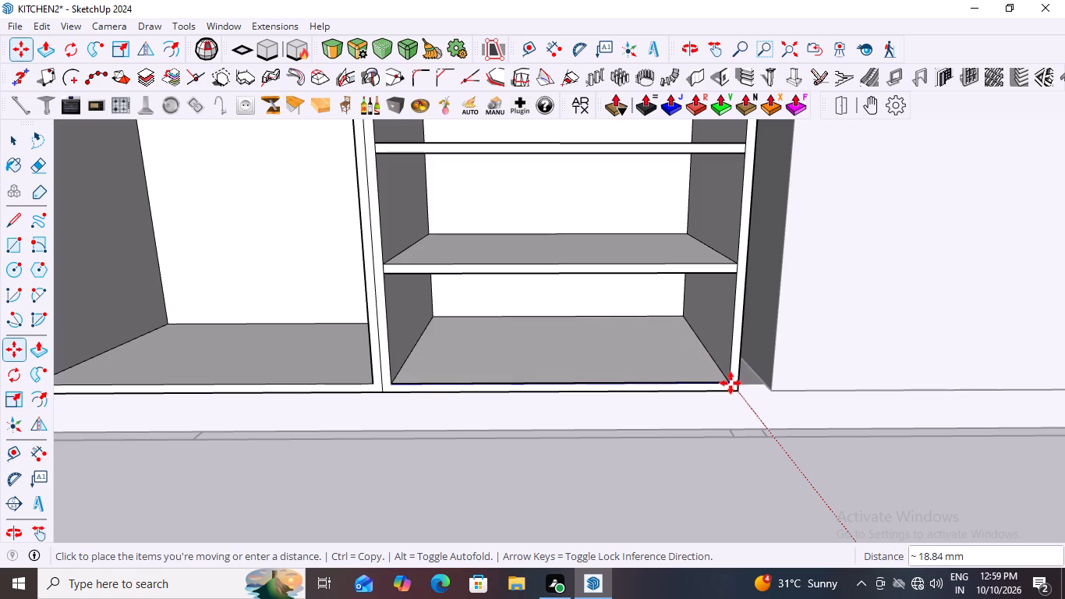
pyautogui.scroll(8, 731, 383)
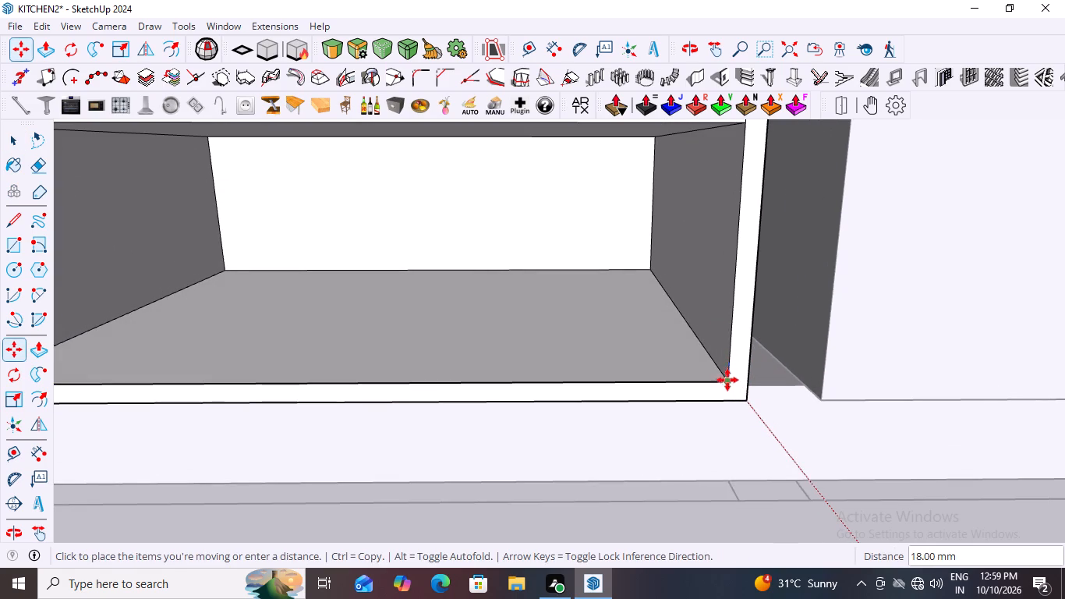
pyautogui.click(727, 381)
pyautogui.scroll(-14, 736, 327)
pyautogui.press('space')
pyautogui.click(646, 439)
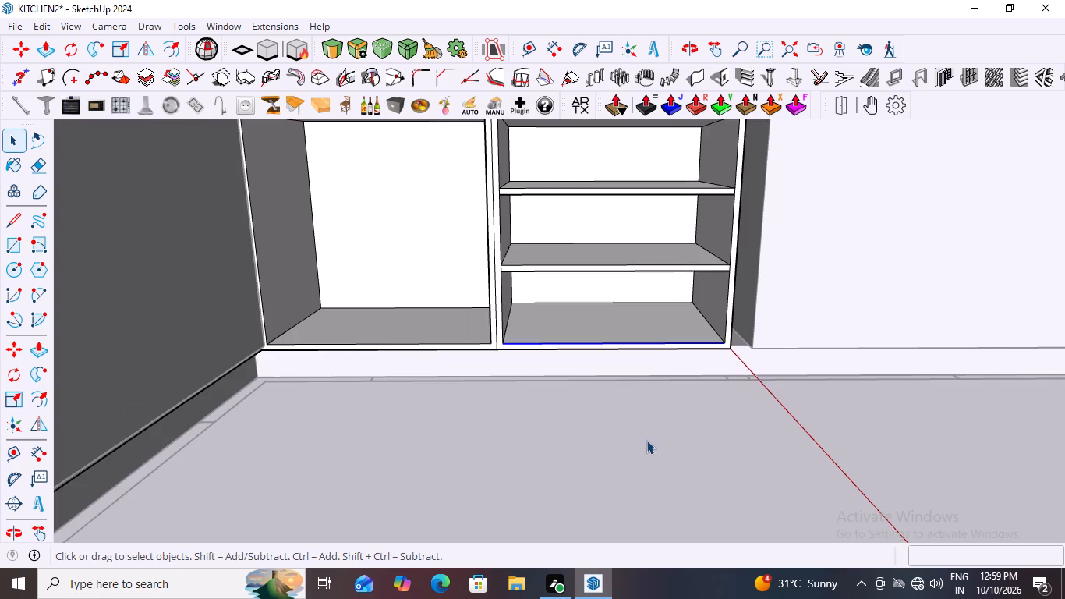
pyautogui.scroll(-20, 612, 440)
pyautogui.moveTo(782, 426); pyautogui.dragTo(582, 434, button='middle')
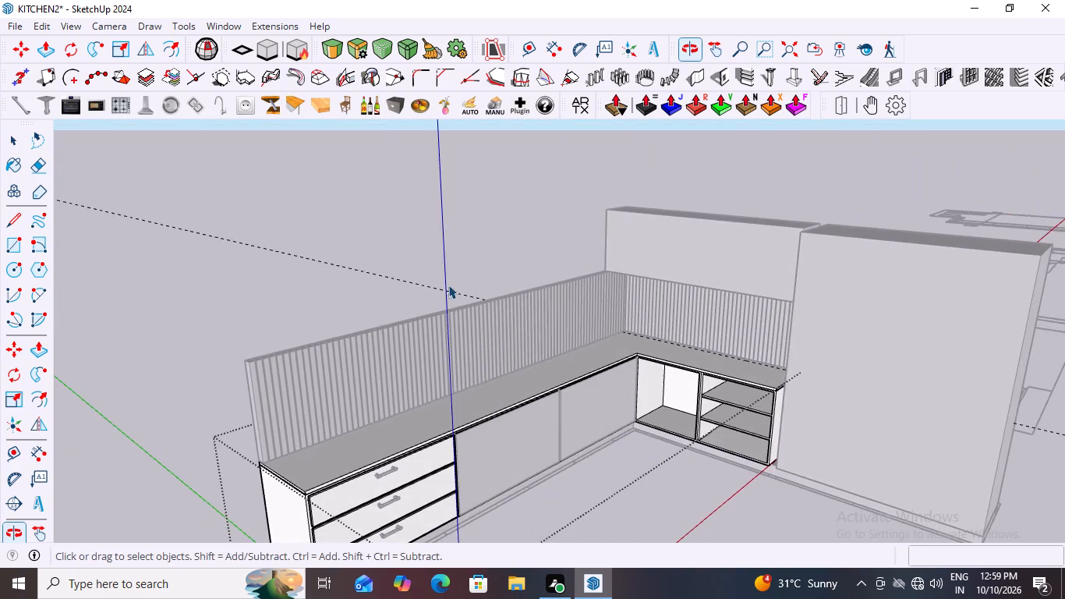
pyautogui.click(434, 215)
pyautogui.click(439, 215)
pyautogui.scroll(-7, 501, 211)
pyautogui.moveTo(556, 357); pyautogui.dragTo(509, 363, button='middle')
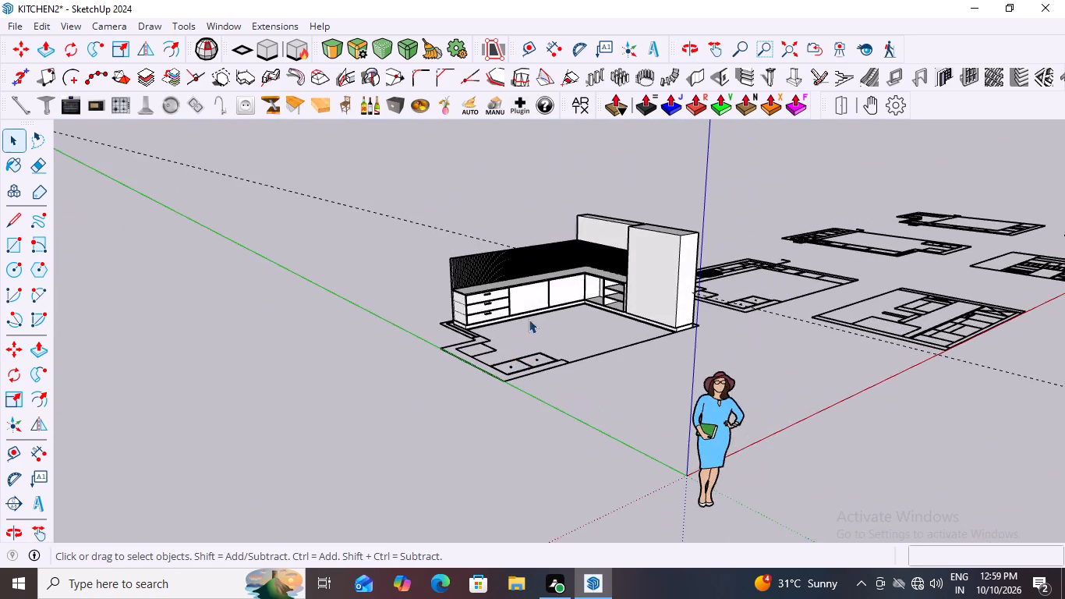
# Select the top drawer front inside the base cabinet group and set its joint type to slider.
pyautogui.scroll(11, 512, 313)
pyautogui.click(452, 272)
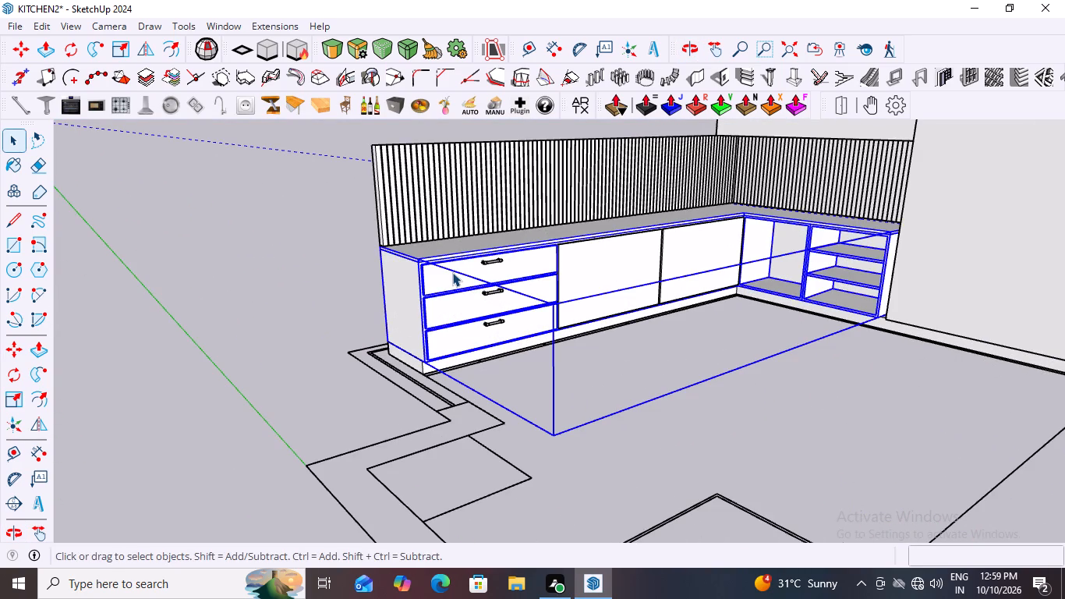
pyautogui.doubleClick(452, 272)
pyautogui.click(452, 272)
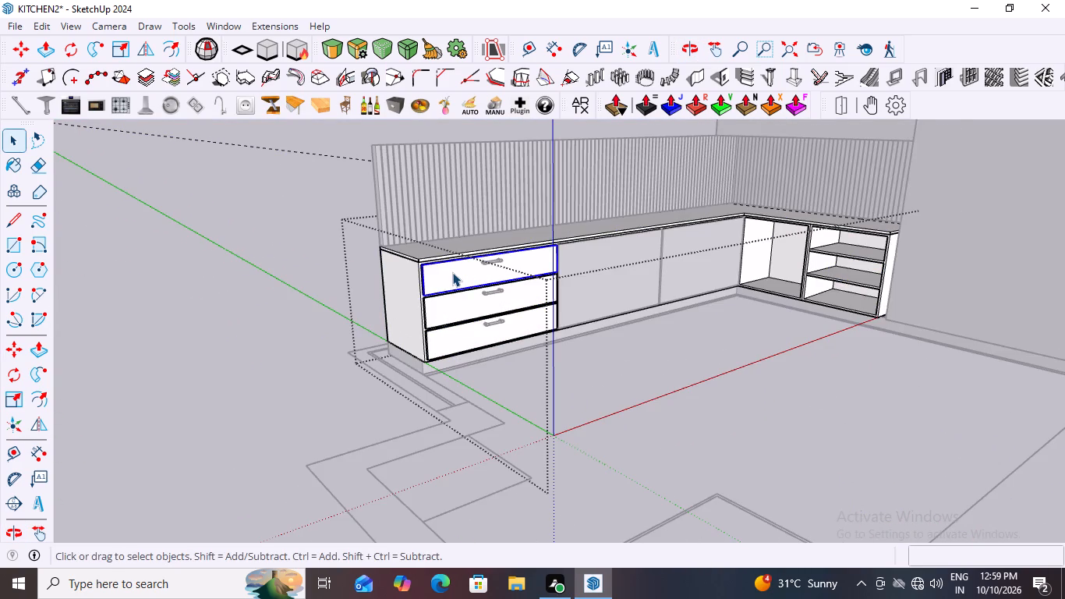
pyautogui.scroll(2, 452, 272)
pyautogui.click(891, 99)
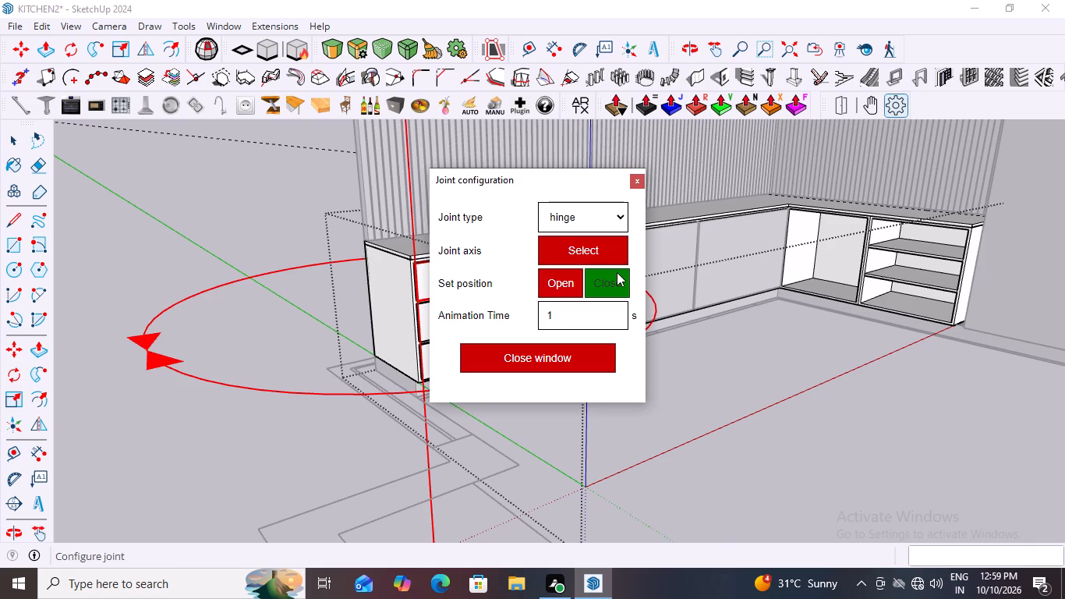
pyautogui.click(620, 213)
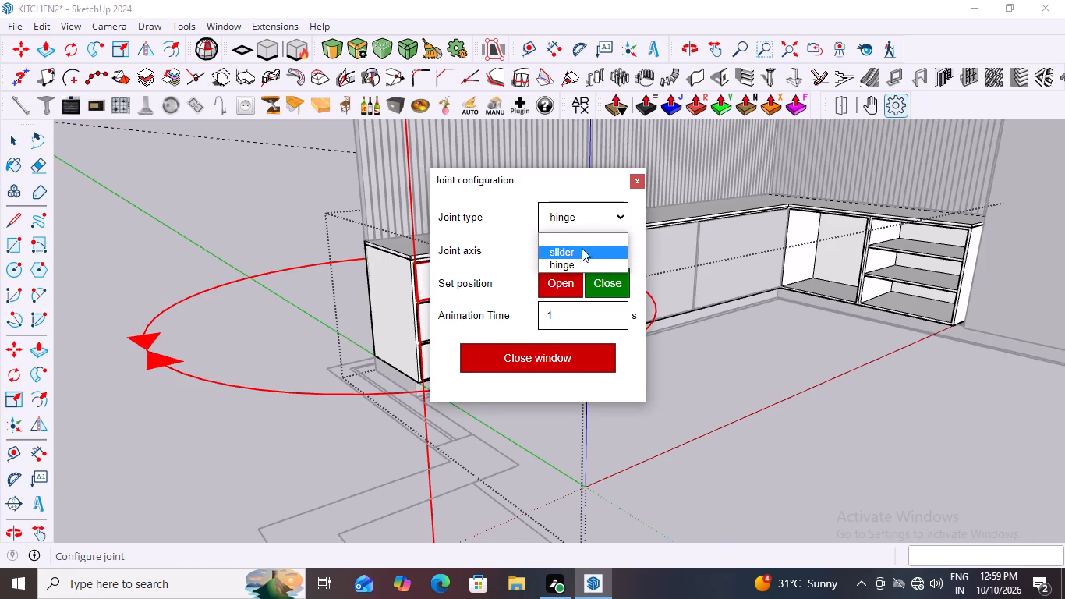
pyautogui.click(580, 251)
# Set the top drawer's slider axis to the short front-to-back edge at the lower corner of its front.
pyautogui.scroll(-3, 662, 302)
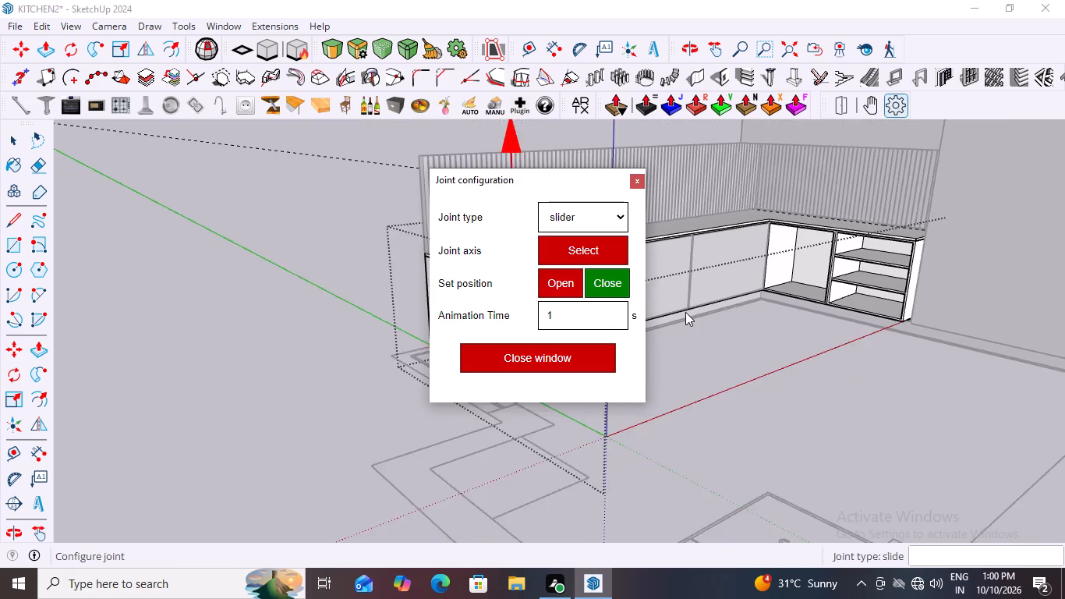
pyautogui.scroll(-2, 685, 312)
pyautogui.moveTo(735, 386); pyautogui.dragTo(463, 430, button='middle')
pyautogui.scroll(-3, 462, 441)
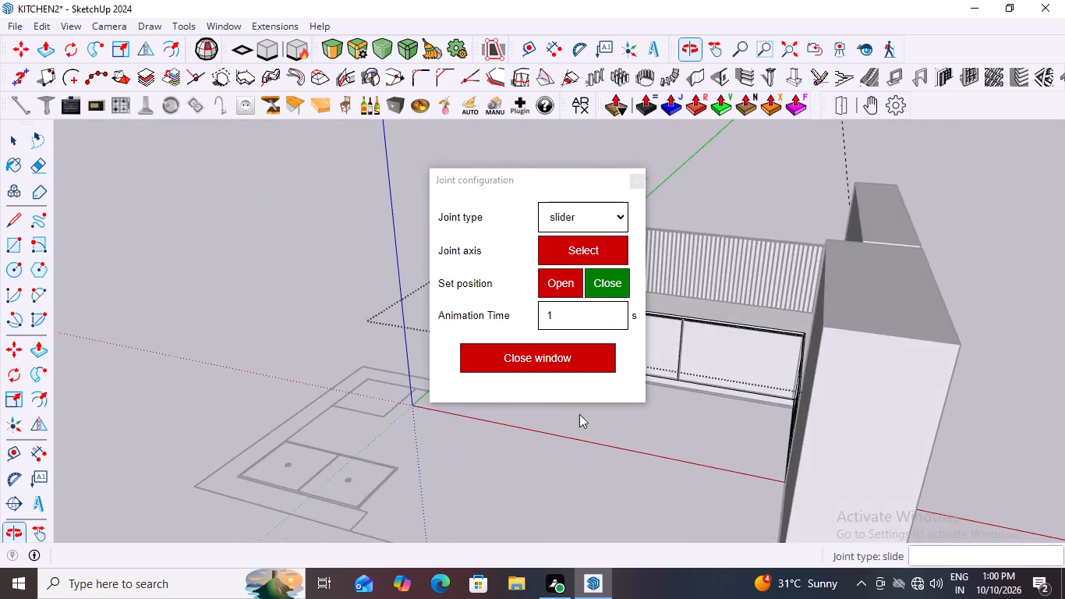
pyautogui.scroll(-15, 579, 414)
pyautogui.moveTo(709, 439); pyautogui.dragTo(866, 438, button='middle')
pyautogui.scroll(-1, 861, 436)
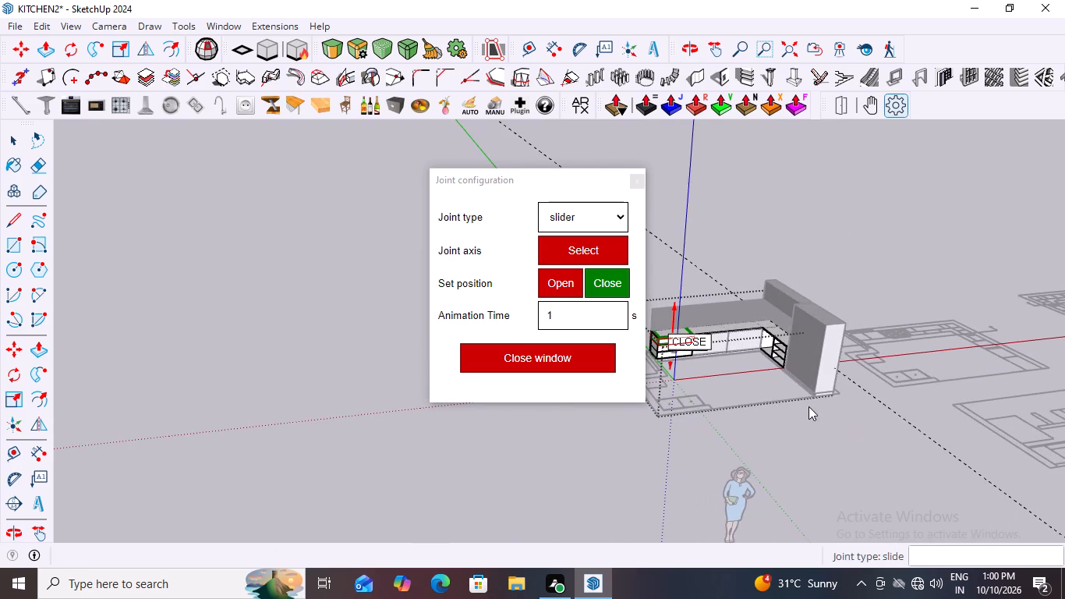
pyautogui.scroll(11, 629, 340)
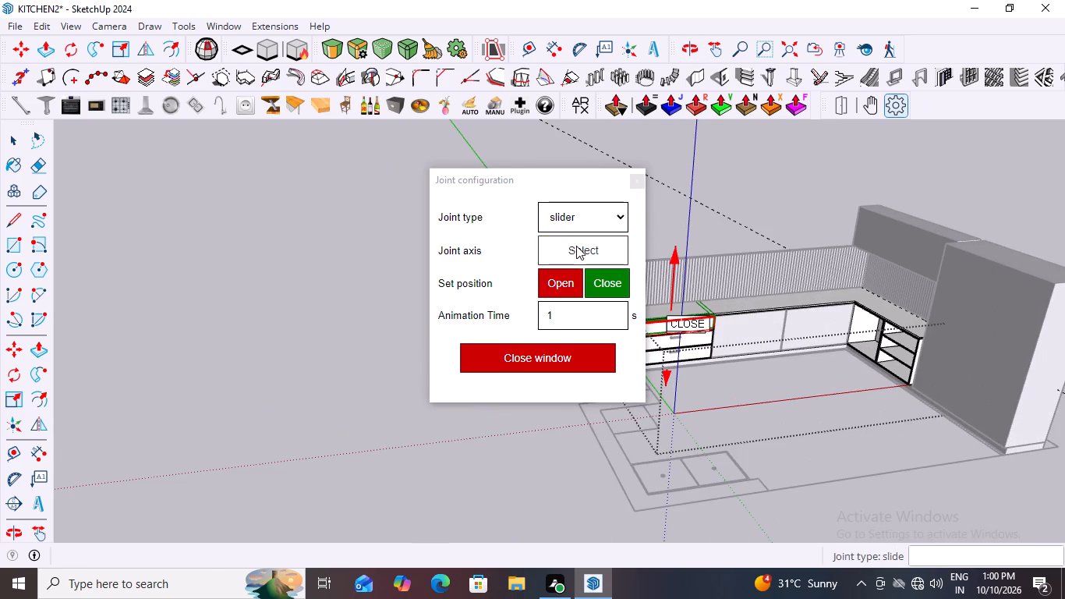
pyautogui.click(576, 246)
pyautogui.scroll(2, 718, 399)
pyautogui.moveTo(713, 409); pyautogui.dragTo(741, 409, button='middle')
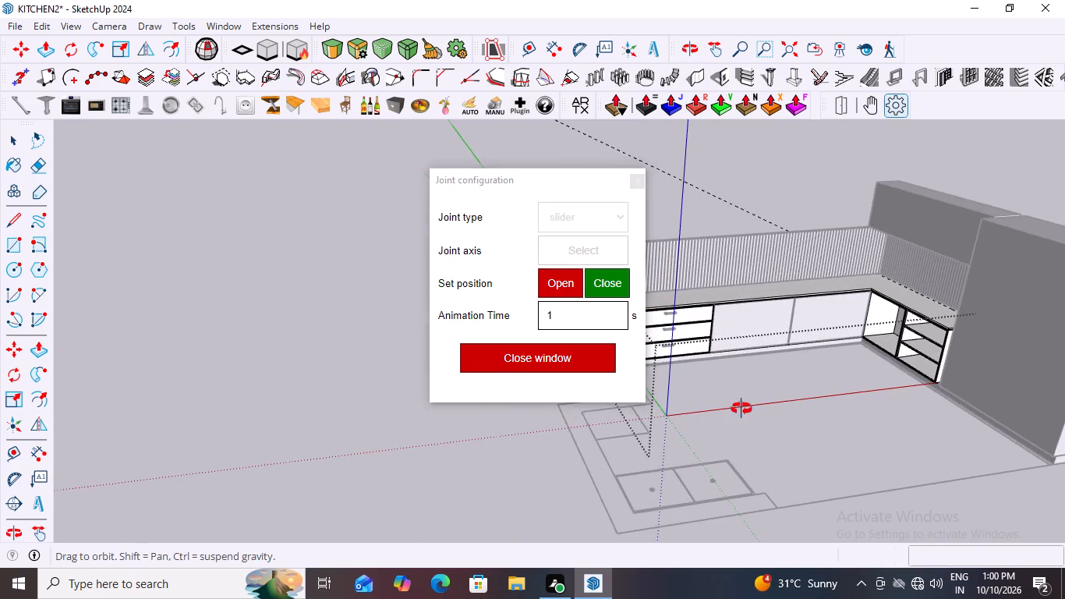
pyautogui.moveTo(741, 409); pyautogui.dragTo(872, 420, button='middle')
pyautogui.scroll(-7, 862, 411)
pyautogui.scroll(13, 716, 338)
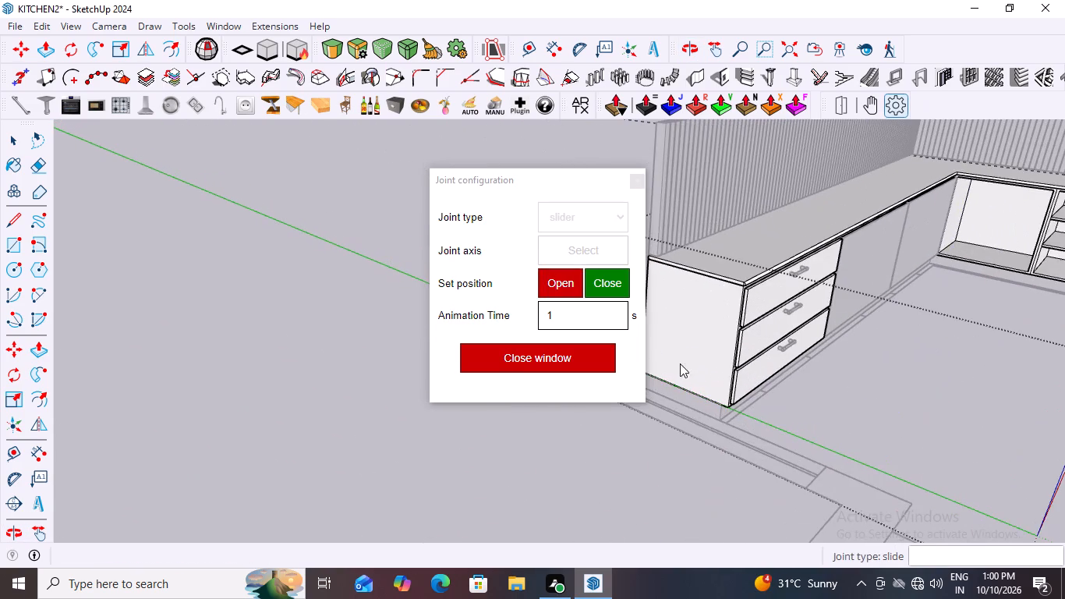
pyautogui.scroll(17, 724, 351)
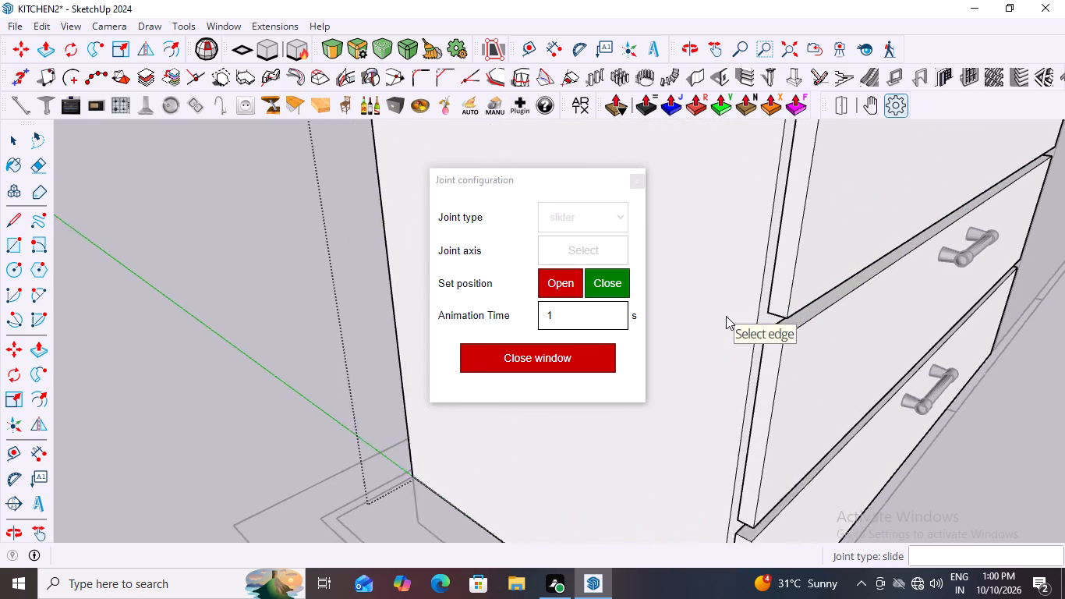
pyautogui.scroll(1, 726, 316)
pyautogui.click(777, 313)
pyautogui.scroll(-3, 606, 372)
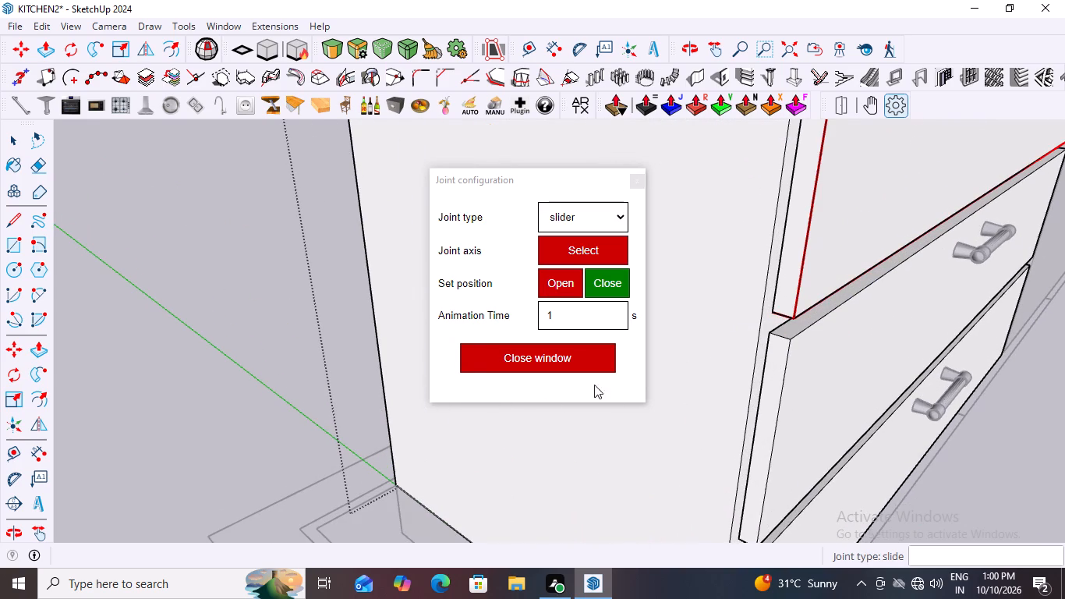
pyautogui.scroll(-20, 594, 385)
pyautogui.scroll(-10, 594, 385)
pyautogui.scroll(1, 983, 401)
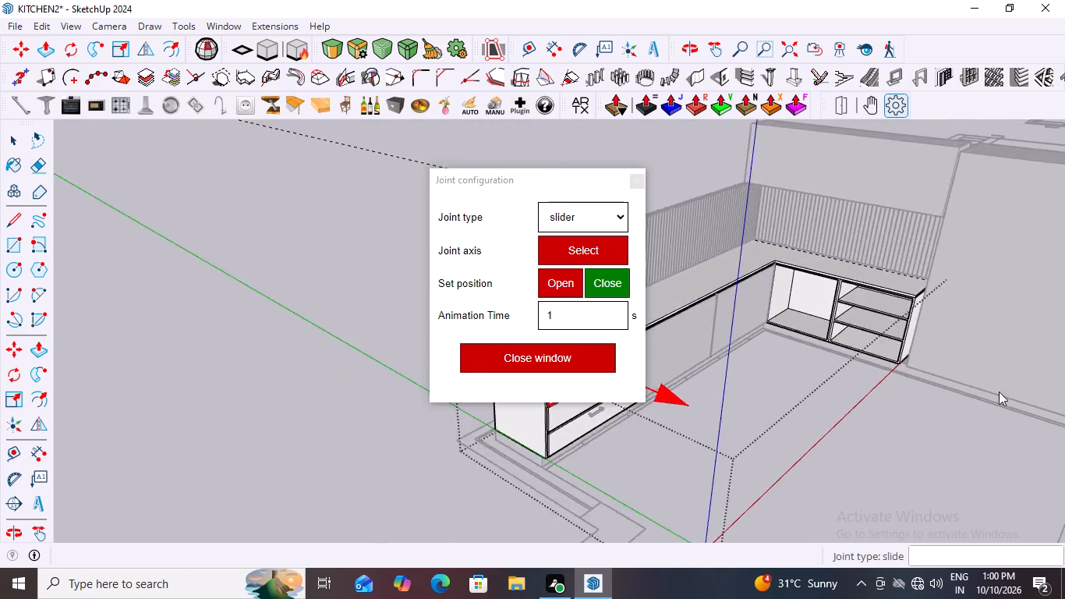
pyautogui.scroll(-9, 1007, 392)
pyautogui.scroll(14, 909, 381)
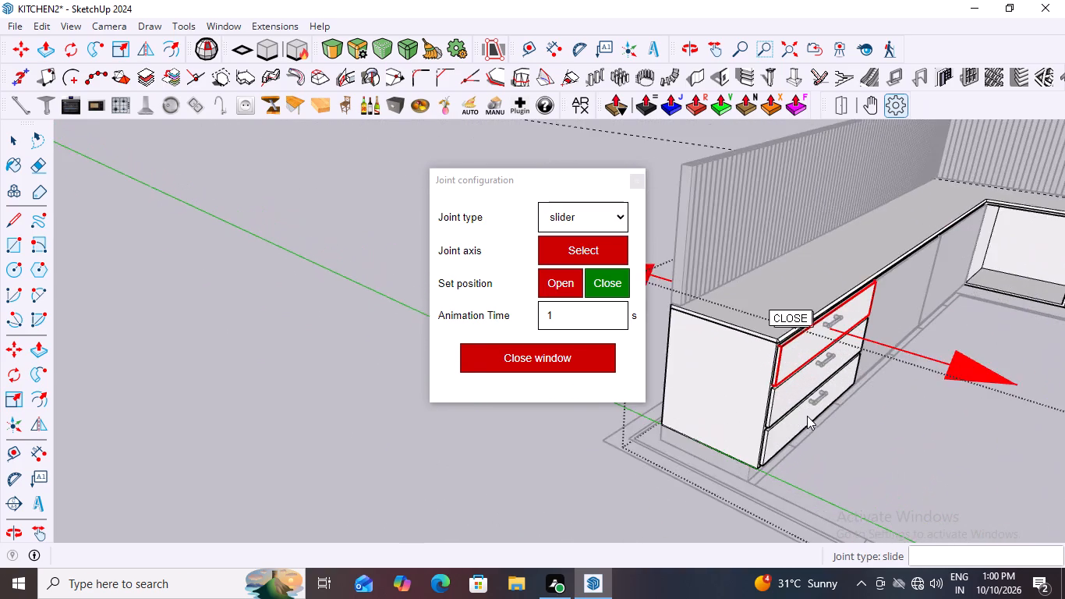
pyautogui.scroll(2, 807, 416)
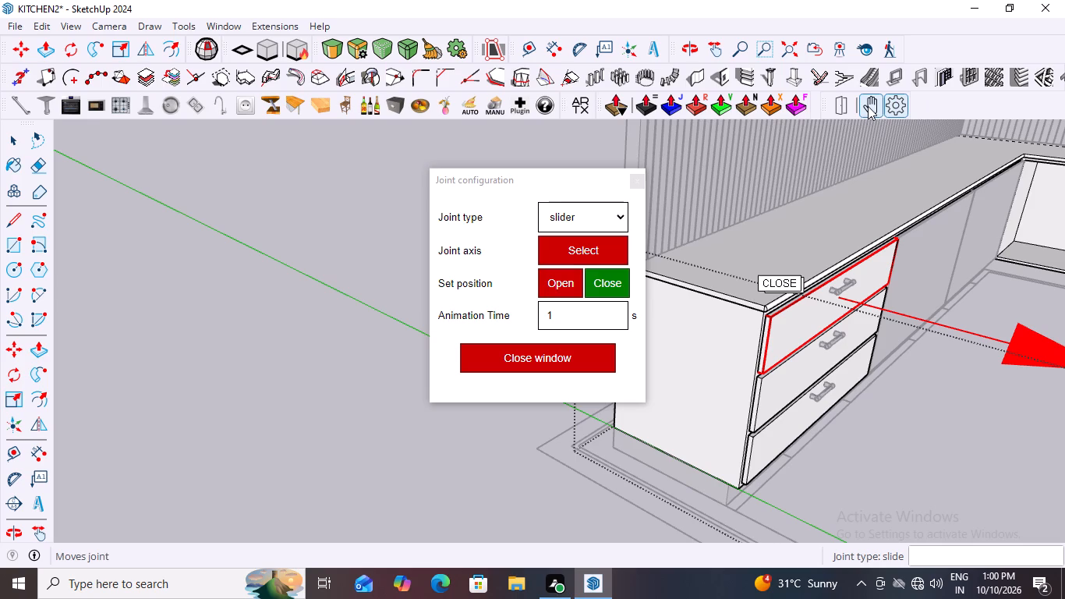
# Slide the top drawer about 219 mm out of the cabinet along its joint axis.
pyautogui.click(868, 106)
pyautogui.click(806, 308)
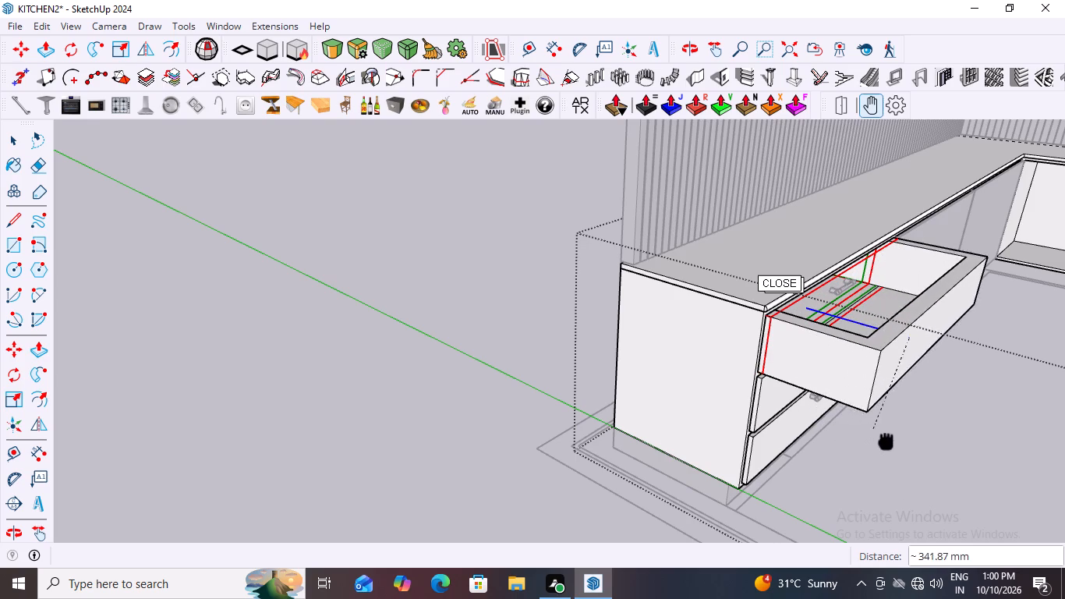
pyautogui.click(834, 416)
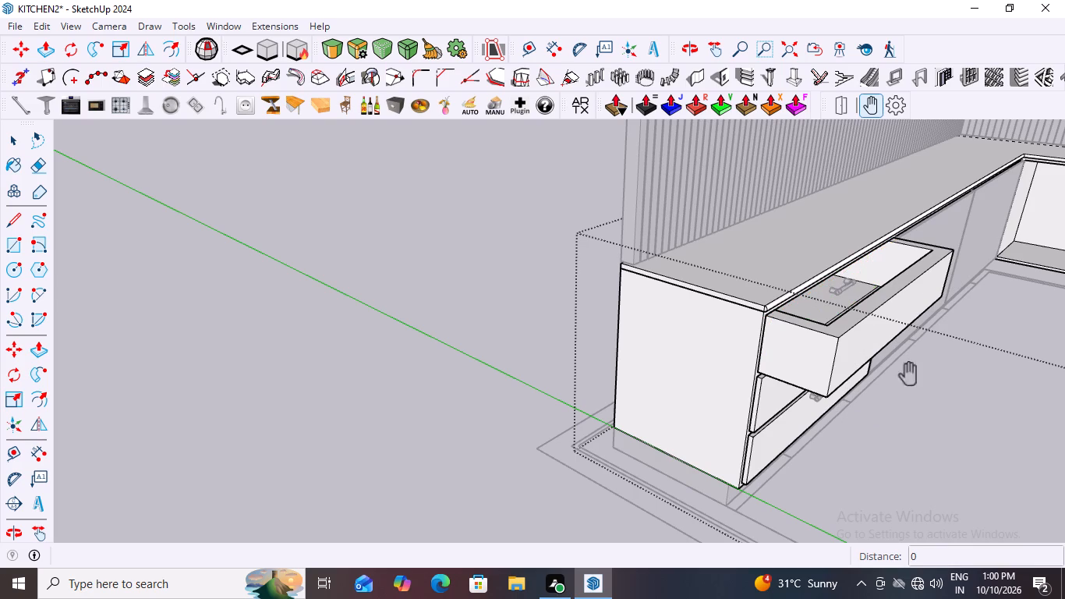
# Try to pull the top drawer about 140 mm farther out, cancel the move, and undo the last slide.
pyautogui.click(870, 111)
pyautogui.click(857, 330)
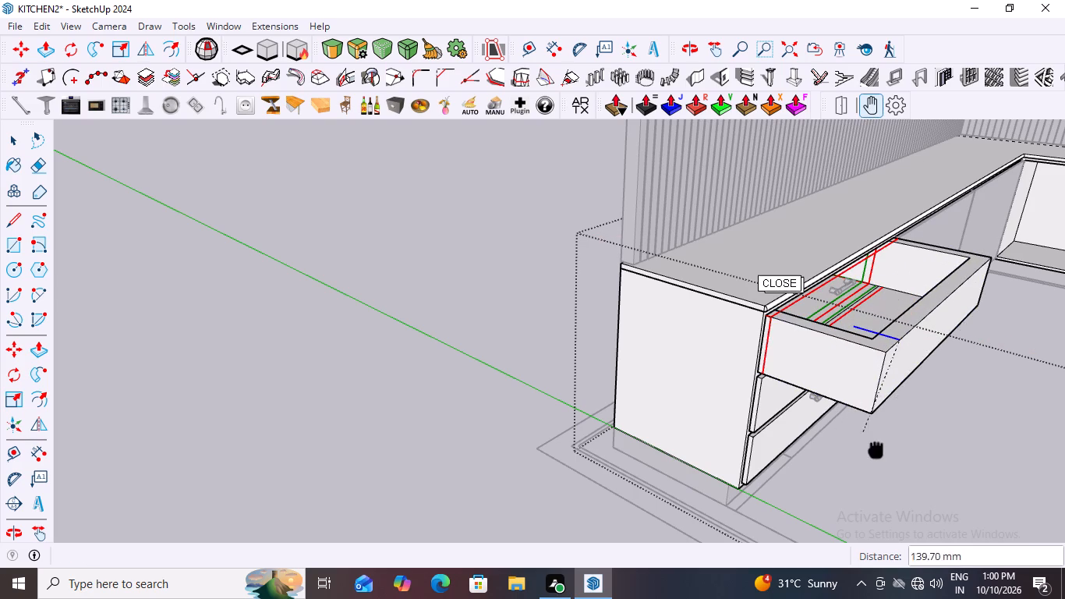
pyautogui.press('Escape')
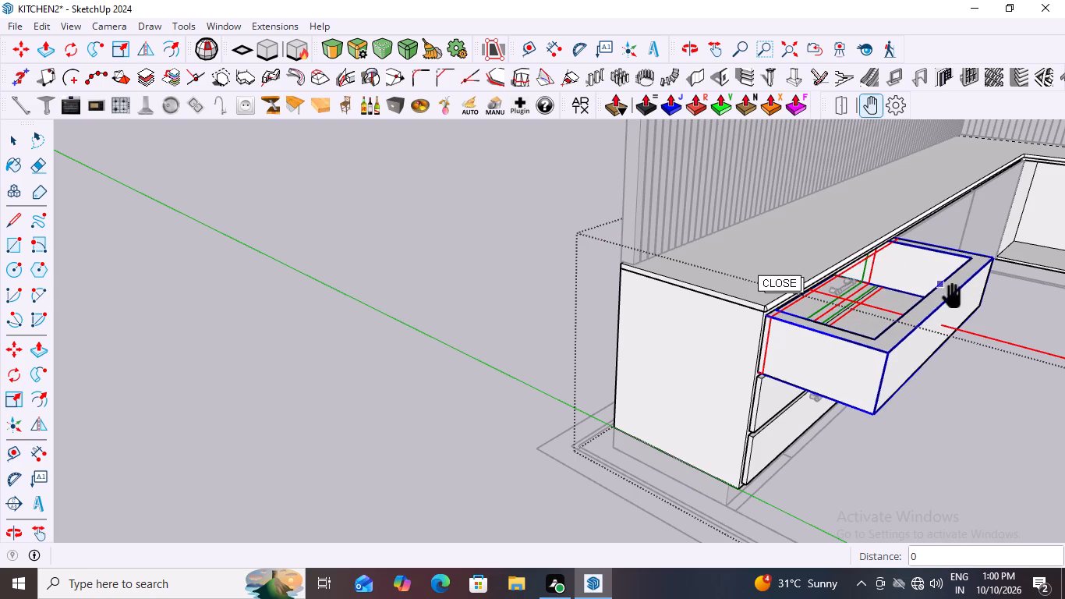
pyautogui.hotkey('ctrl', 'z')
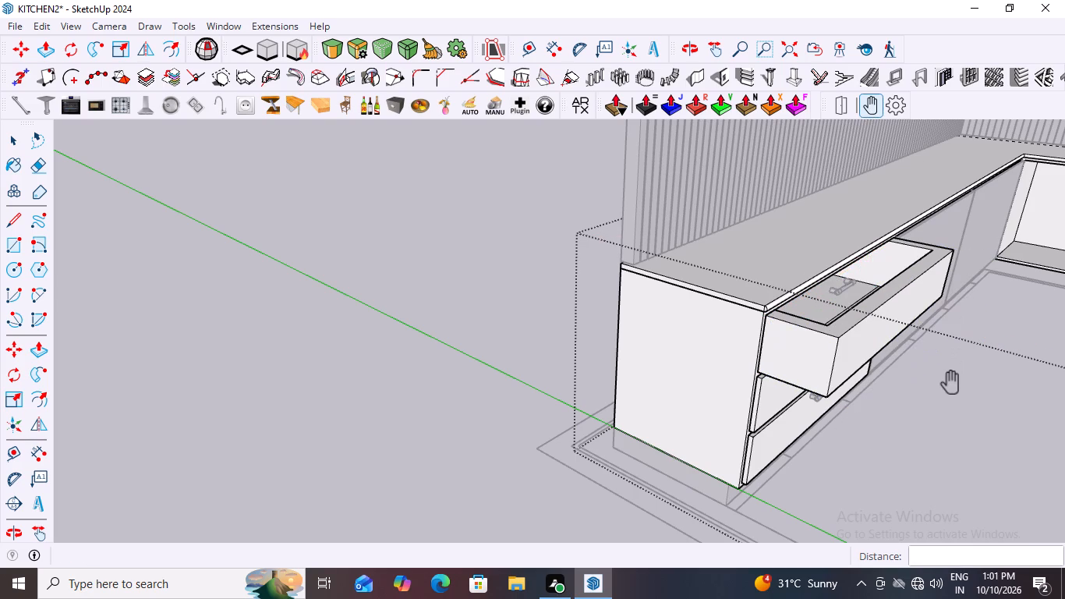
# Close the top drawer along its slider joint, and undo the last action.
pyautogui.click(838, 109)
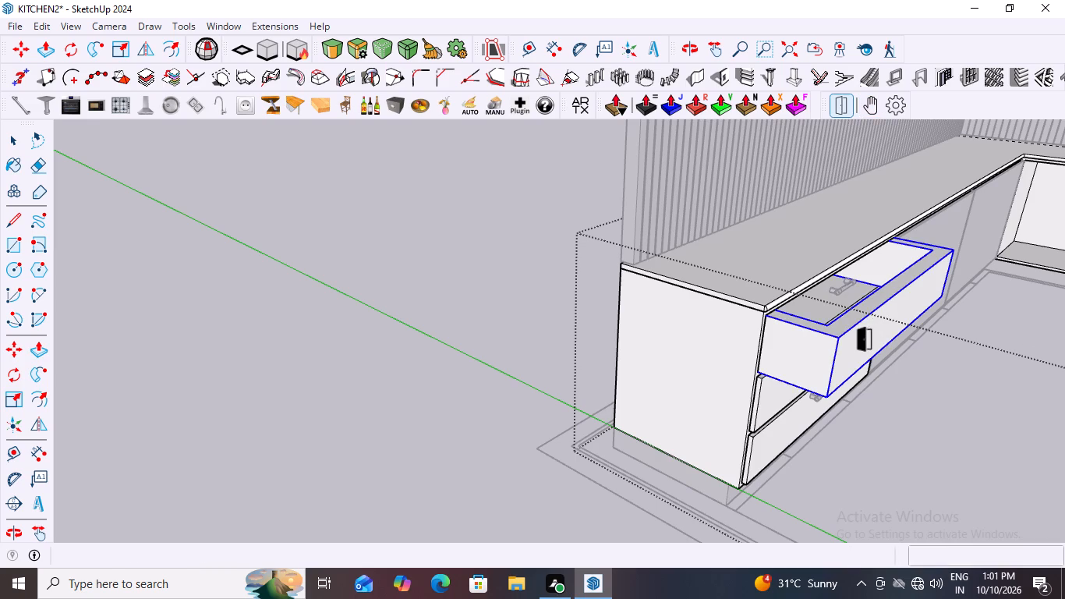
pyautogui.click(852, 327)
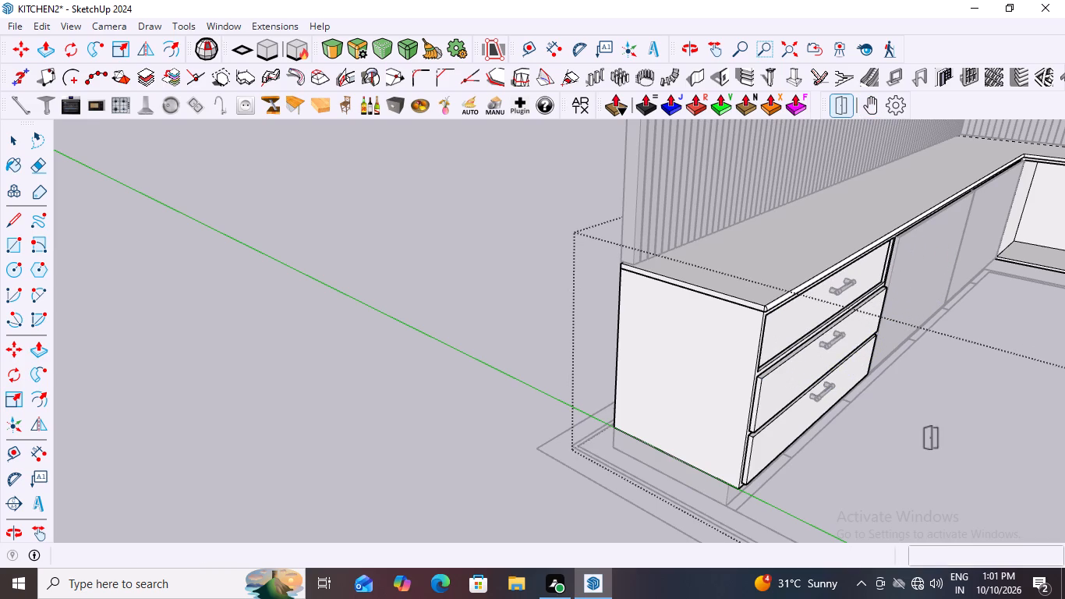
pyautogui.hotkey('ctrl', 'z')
# Undo the recent slider-joint actions on the top drawer one after another within the base cabinet group.
pyautogui.press('space')
pyautogui.press('space')
pyautogui.click(527, 337)
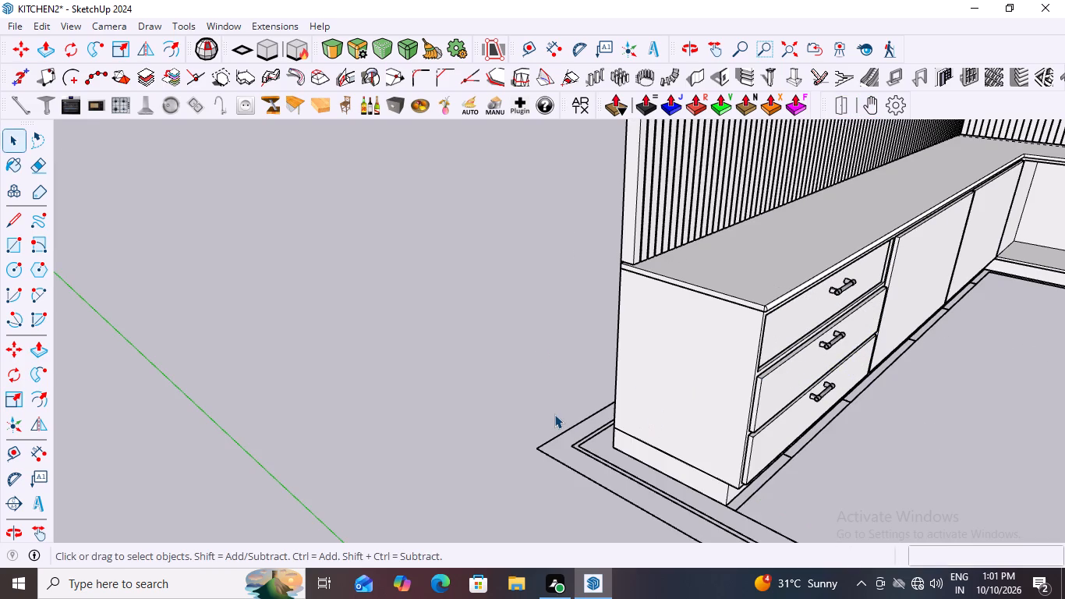
pyautogui.hotkey('ctrl', 'z')
pyautogui.hotkey('ctrl', 'z')
pyautogui.hotkey('ctrl', 'z')
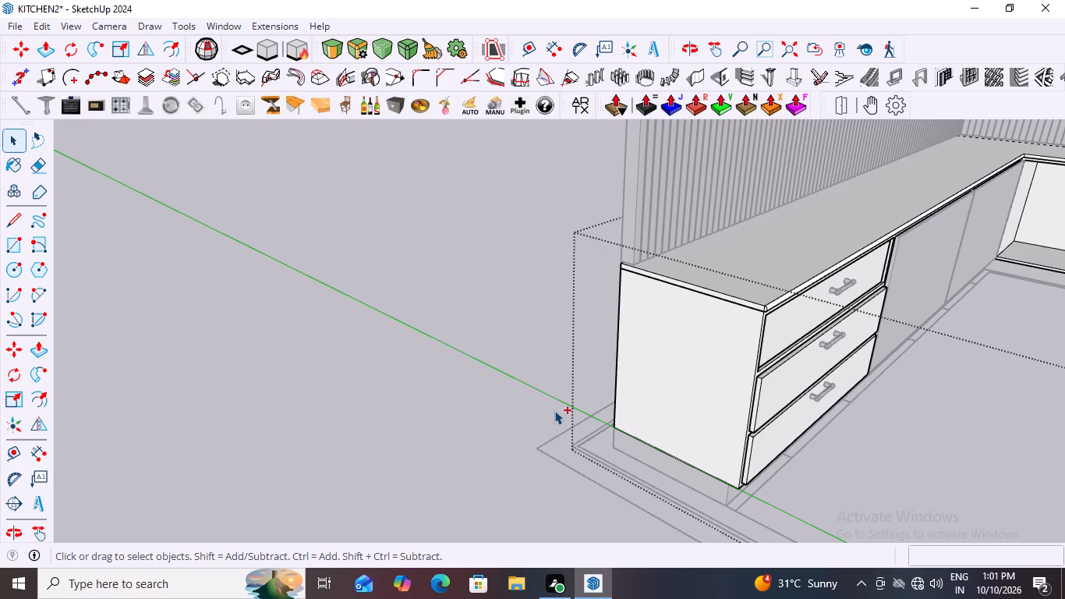
pyautogui.hotkey('ctrl', 'z')
pyautogui.hotkey('ctrl', 'z')
pyautogui.scroll(-9, 480, 420)
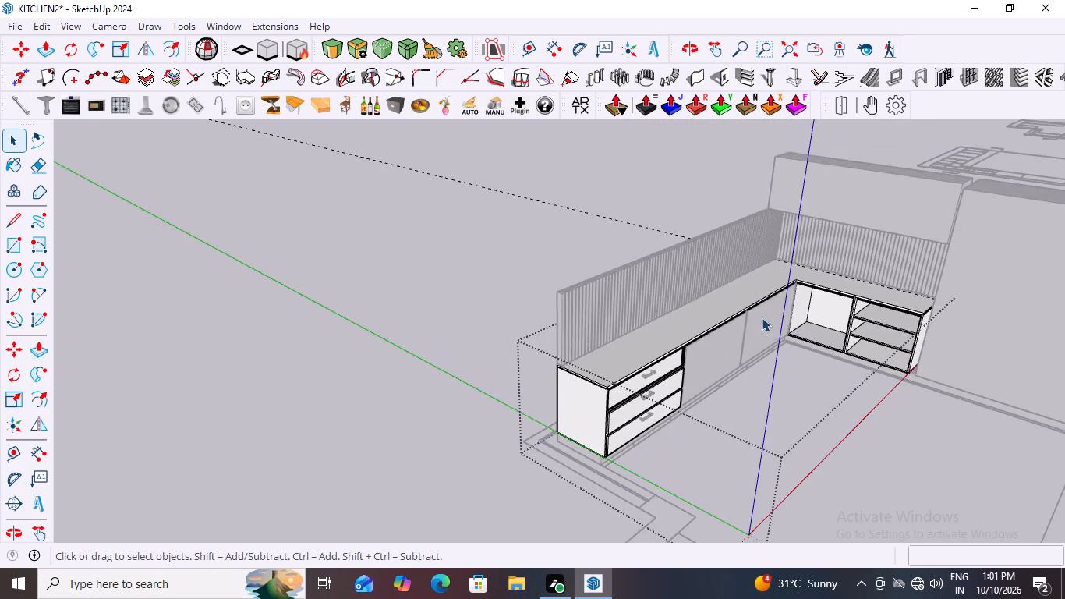
pyautogui.scroll(6, 790, 303)
pyautogui.moveTo(865, 409); pyautogui.dragTo(906, 369, button='middle')
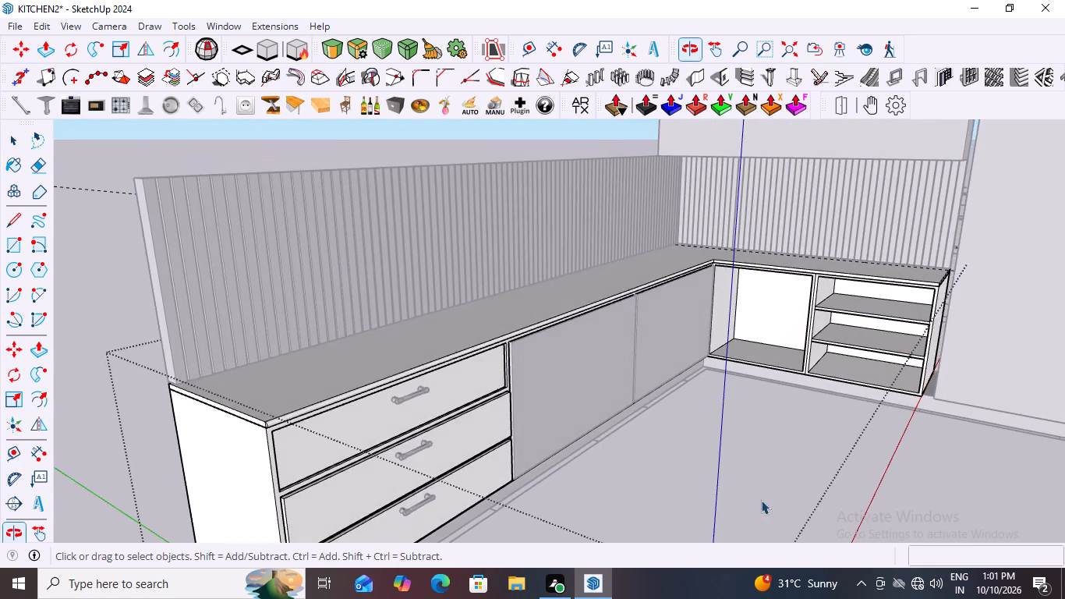
pyautogui.scroll(-5, 652, 484)
pyautogui.hotkey('ctrl', 'z')
pyautogui.hotkey('ctrl', 'z')
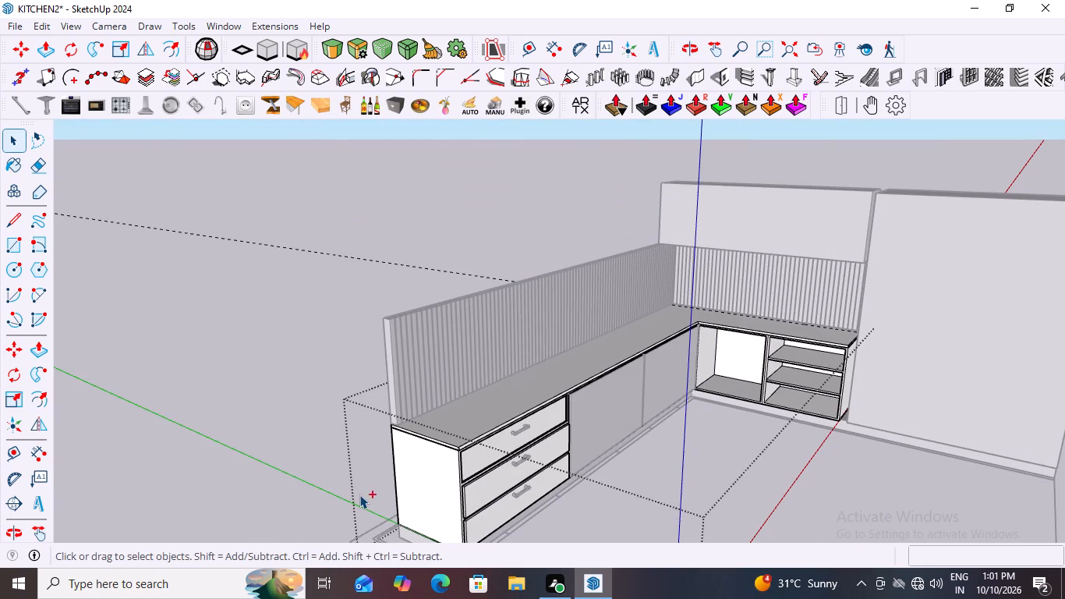
pyautogui.hotkey('ctrl', 'z')
pyautogui.hotkey('ctrl', 'z')
pyautogui.hotkey('ctrl', 'z')
pyautogui.moveTo(522, 158); pyautogui.dragTo(530, 157)
pyautogui.doubleClick(508, 218)
pyautogui.hotkey('ctrl', 'z')
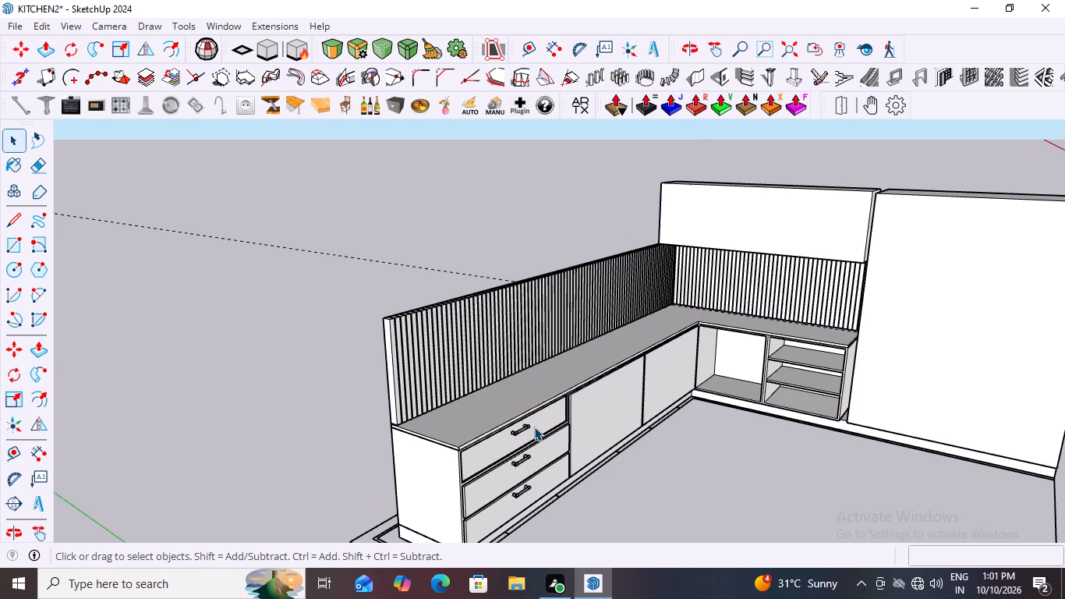
pyautogui.hotkey('ctrl', 'z')
pyautogui.hotkey('ctrl', 'z')
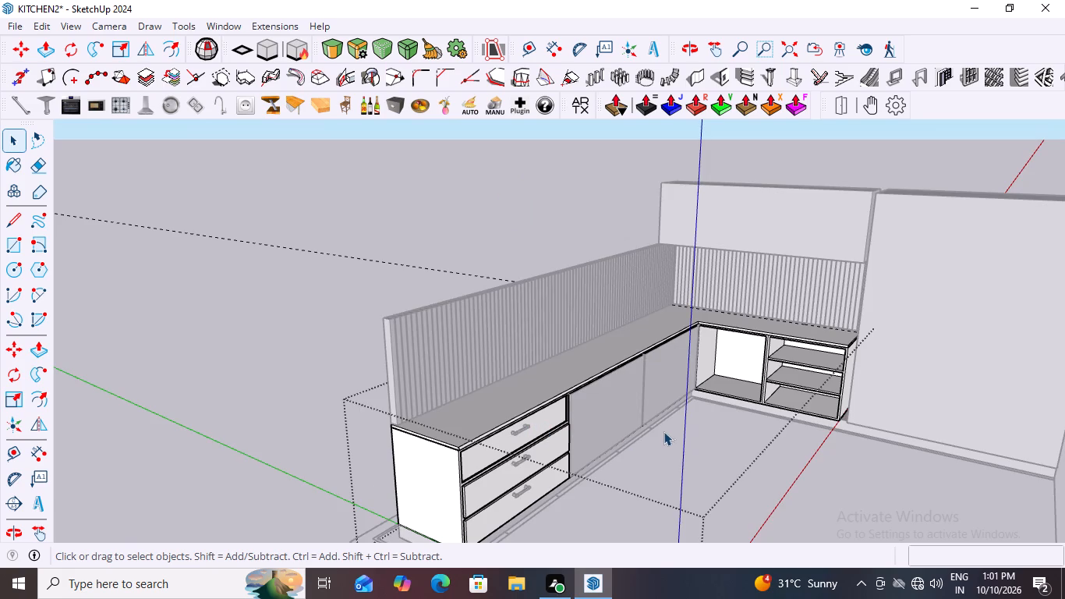
pyautogui.hotkey('ctrl', 'z')
# Undo the top drawer front's last inward shift and leave the base cabinet group.
pyautogui.scroll(3, 483, 470)
pyautogui.moveTo(477, 477); pyautogui.dragTo(571, 479, button='middle')
pyautogui.scroll(13, 560, 516)
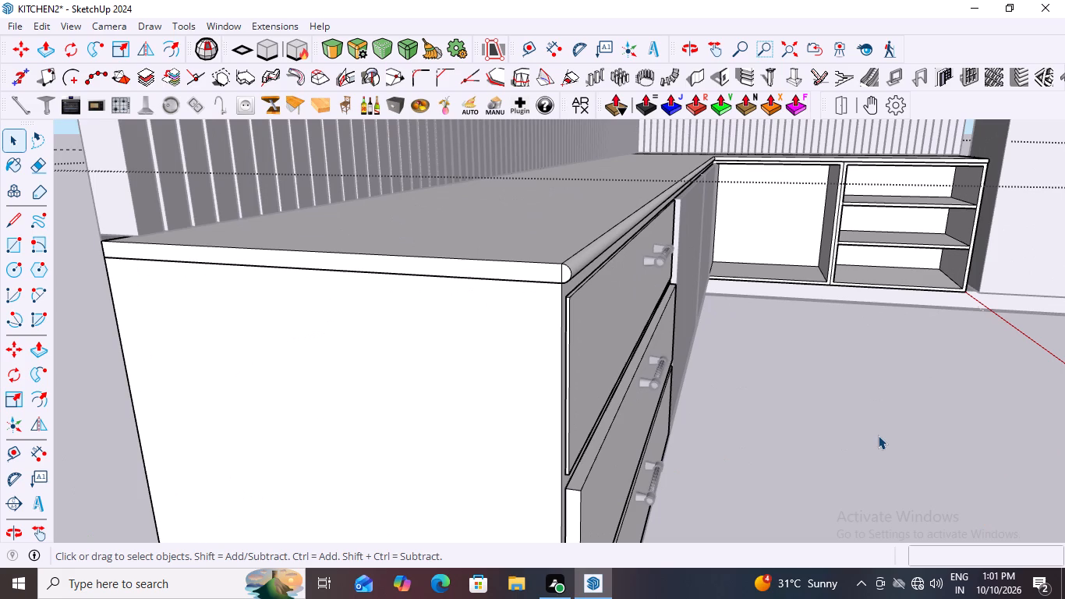
pyautogui.hotkey('ctrl', 'z')
pyautogui.hotkey('ctrl', 'z')
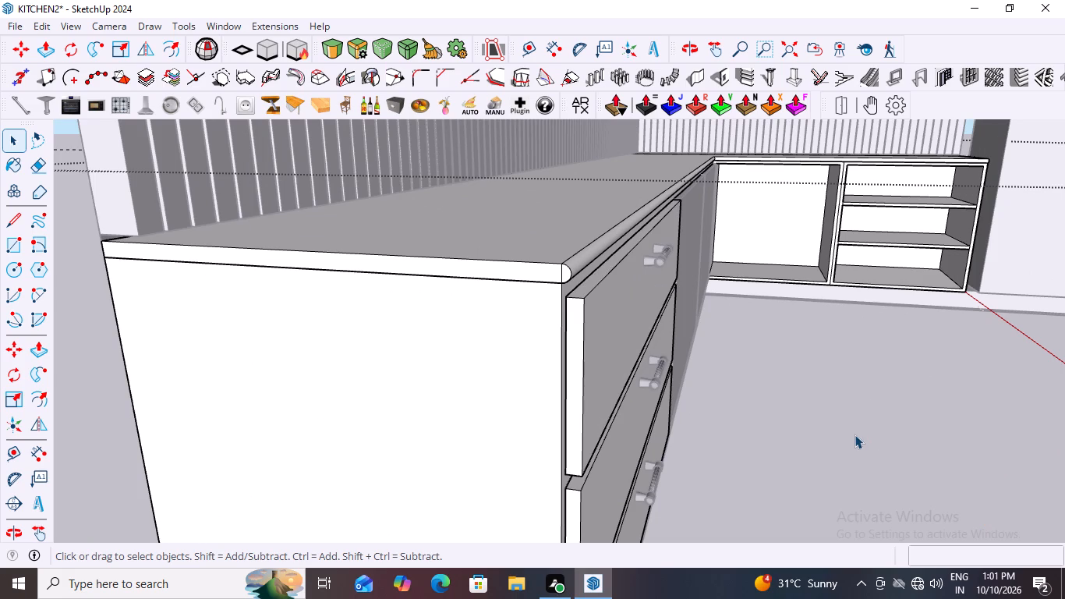
pyautogui.scroll(-20, 708, 432)
pyautogui.scroll(-1, 708, 432)
pyautogui.moveTo(696, 428); pyautogui.dragTo(591, 458, button='middle')
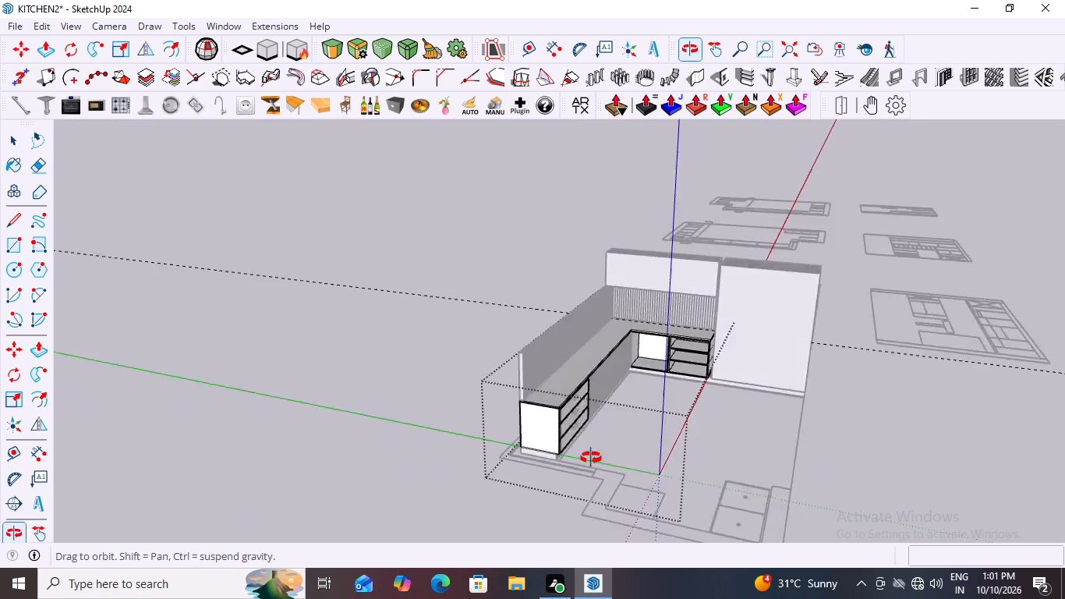
pyautogui.moveTo(591, 458); pyautogui.dragTo(584, 459, button='middle')
pyautogui.click(567, 188)
pyautogui.click(552, 193)
# Examine the three drawer fronts and the adjoining base cabinets from the front and from above.
pyautogui.moveTo(656, 420); pyautogui.dragTo(511, 357, button='middle')
pyautogui.scroll(2, 520, 427)
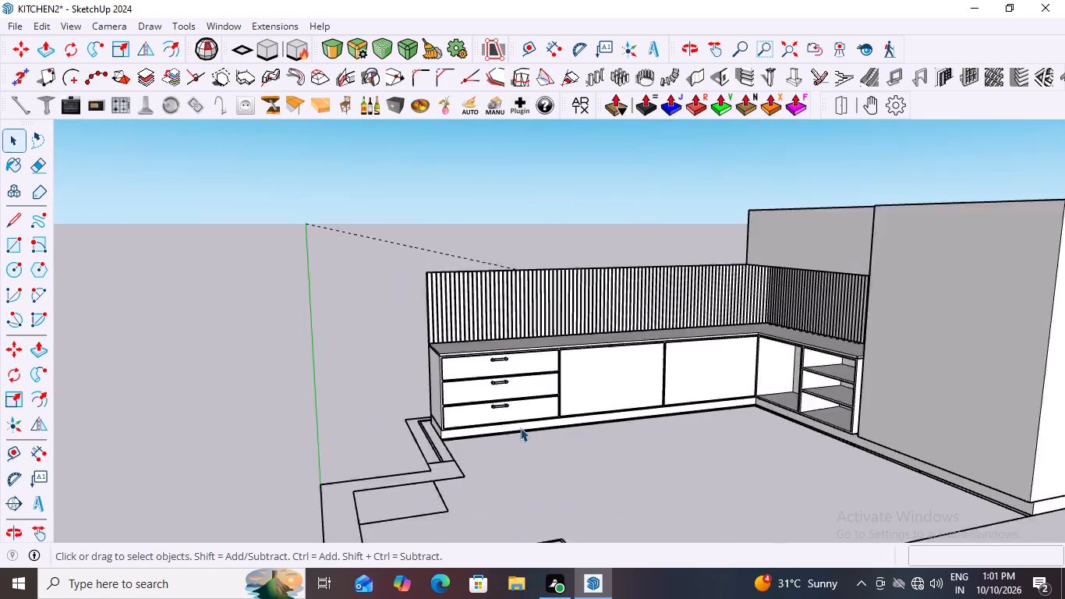
pyautogui.scroll(6, 520, 427)
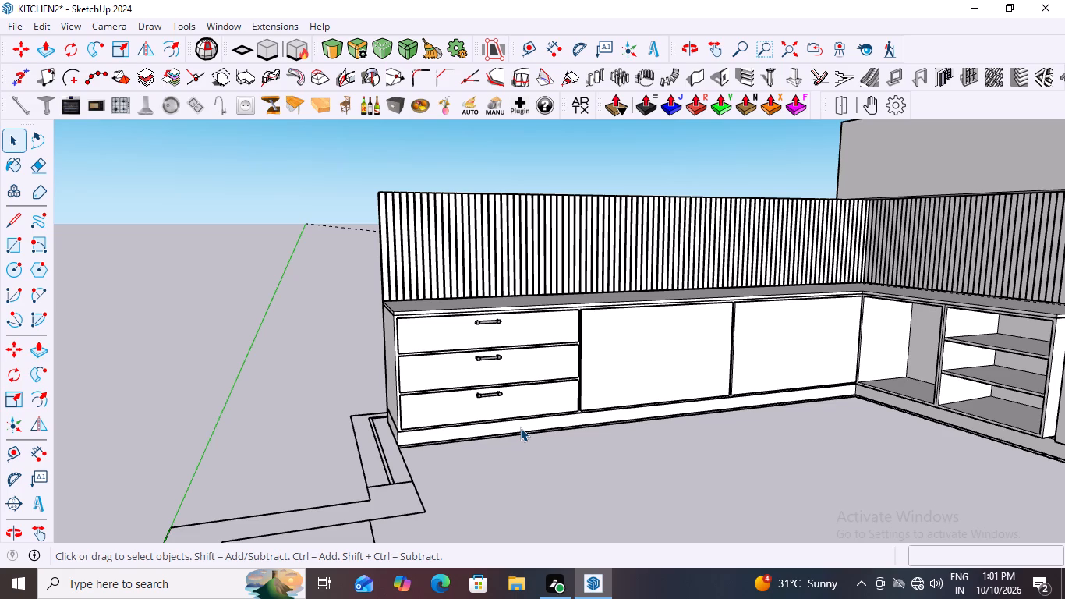
pyautogui.scroll(-6, 519, 427)
pyautogui.moveTo(625, 438); pyautogui.dragTo(621, 484, button='middle')
pyautogui.scroll(3, 617, 485)
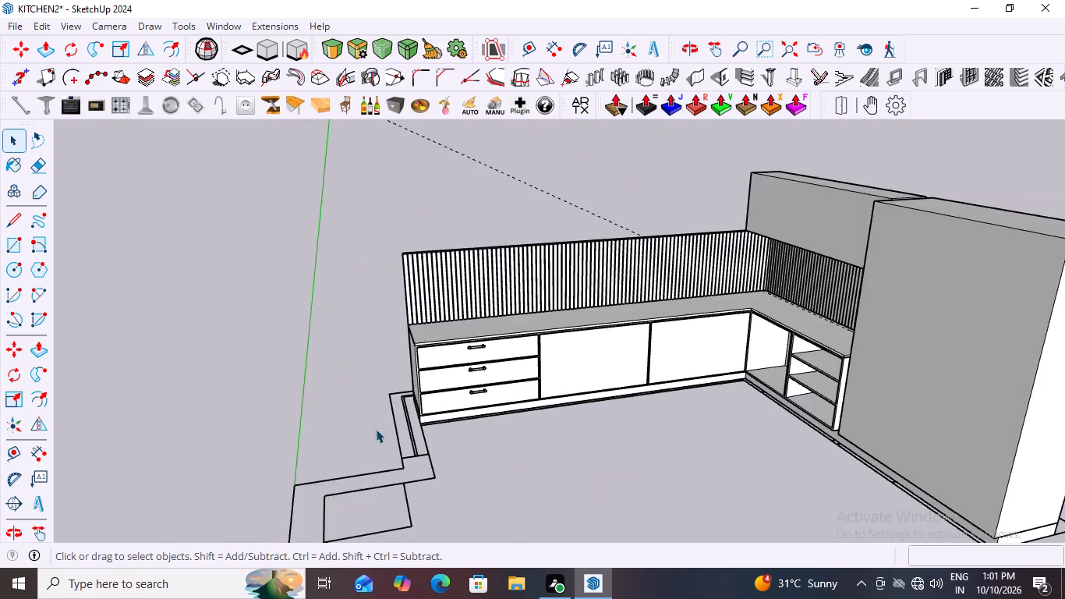
pyautogui.scroll(5, 376, 429)
pyautogui.moveTo(499, 471); pyautogui.dragTo(546, 483, button='middle')
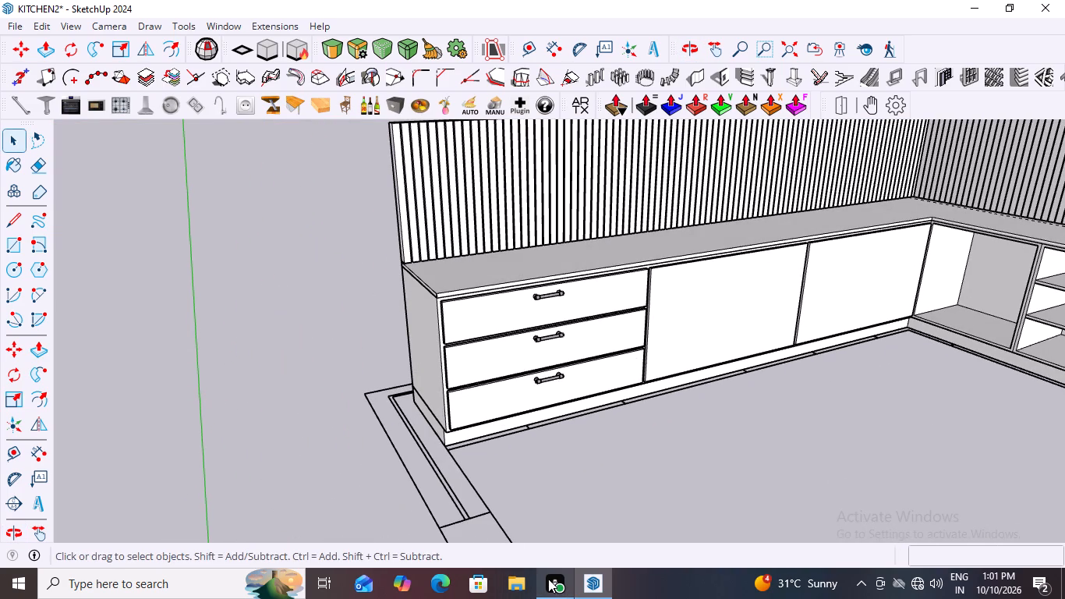
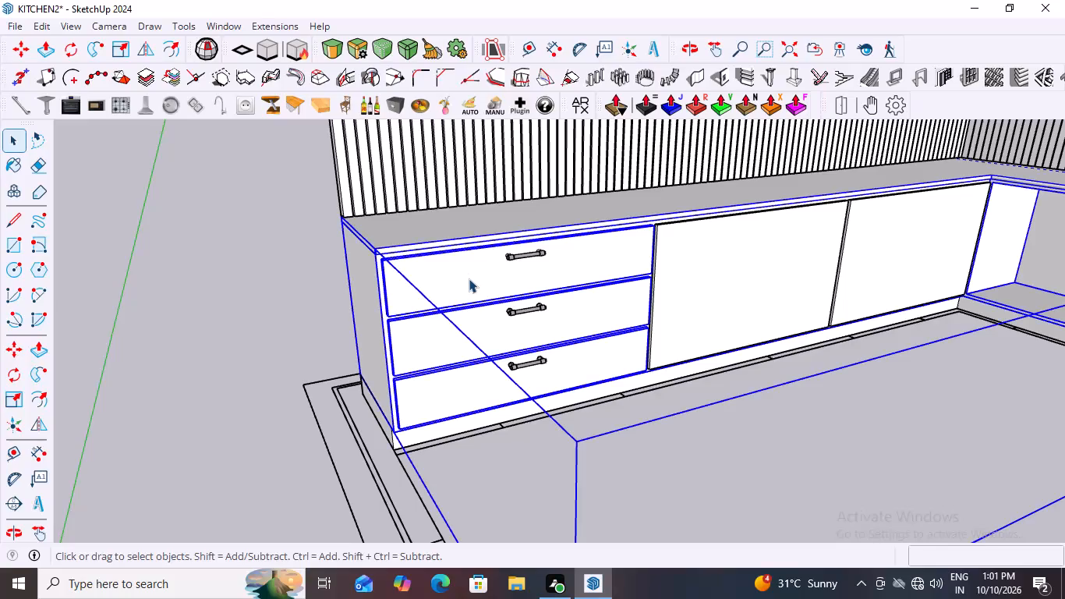
# Open the base cabinet group, select the top drawer and set its joint type to slider.
pyautogui.doubleClick(469, 278)
pyautogui.click(469, 278)
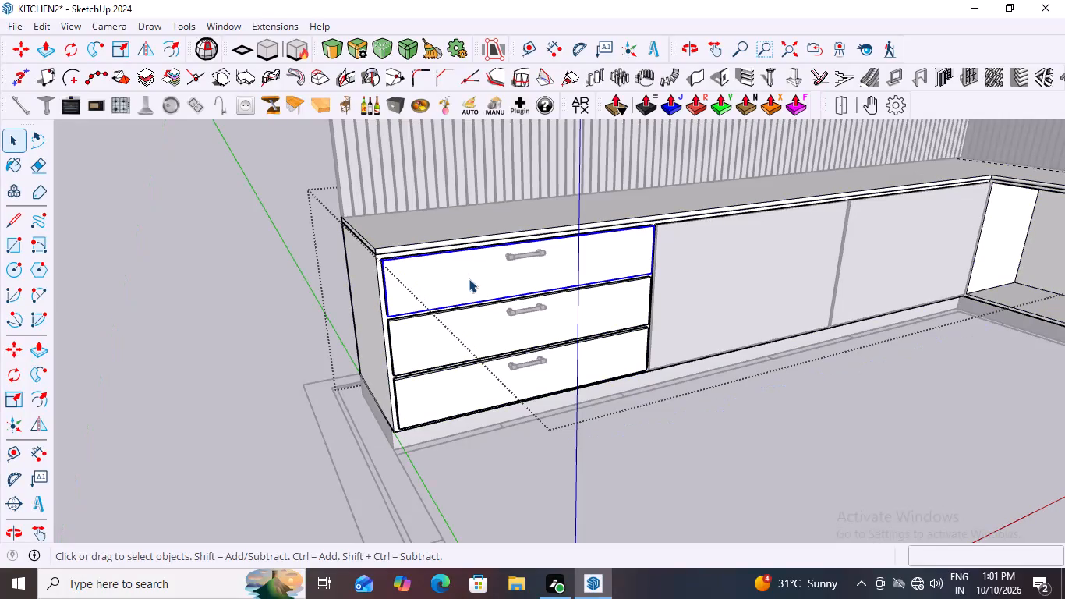
pyautogui.click(888, 105)
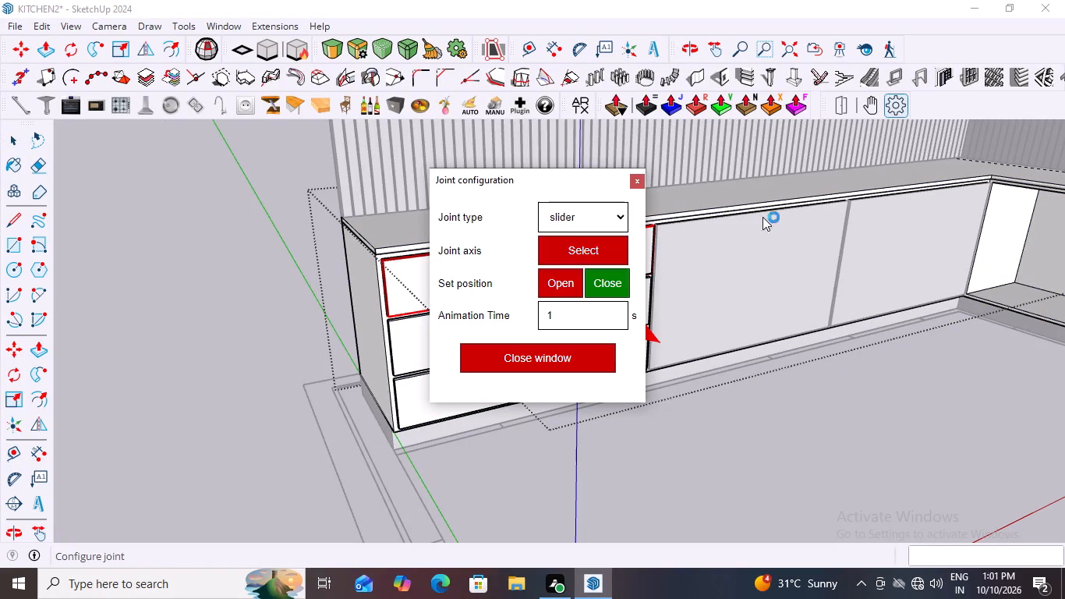
pyautogui.click(607, 214)
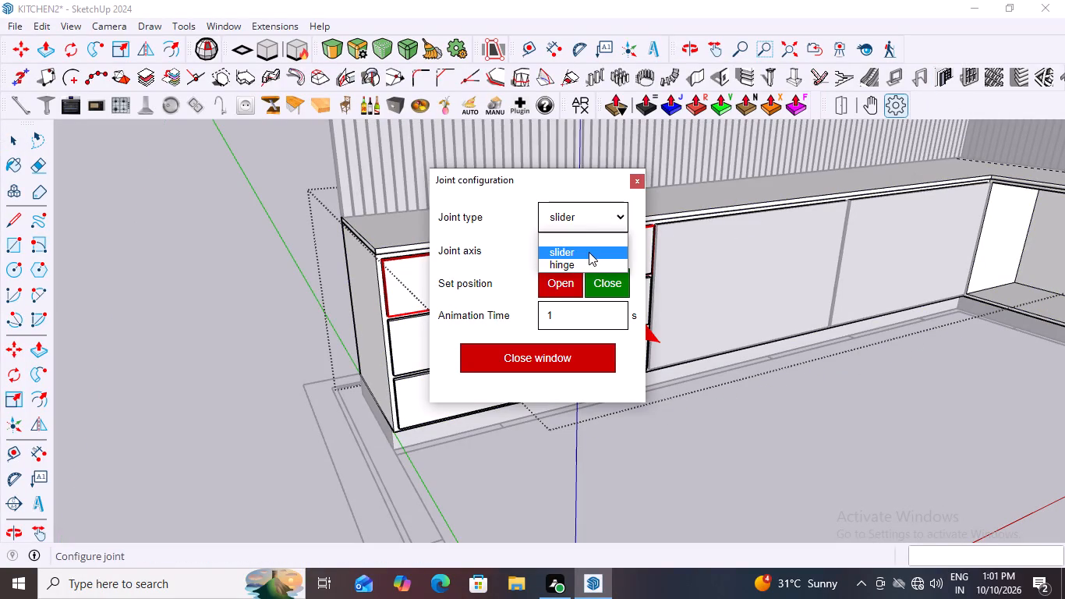
pyautogui.click(589, 251)
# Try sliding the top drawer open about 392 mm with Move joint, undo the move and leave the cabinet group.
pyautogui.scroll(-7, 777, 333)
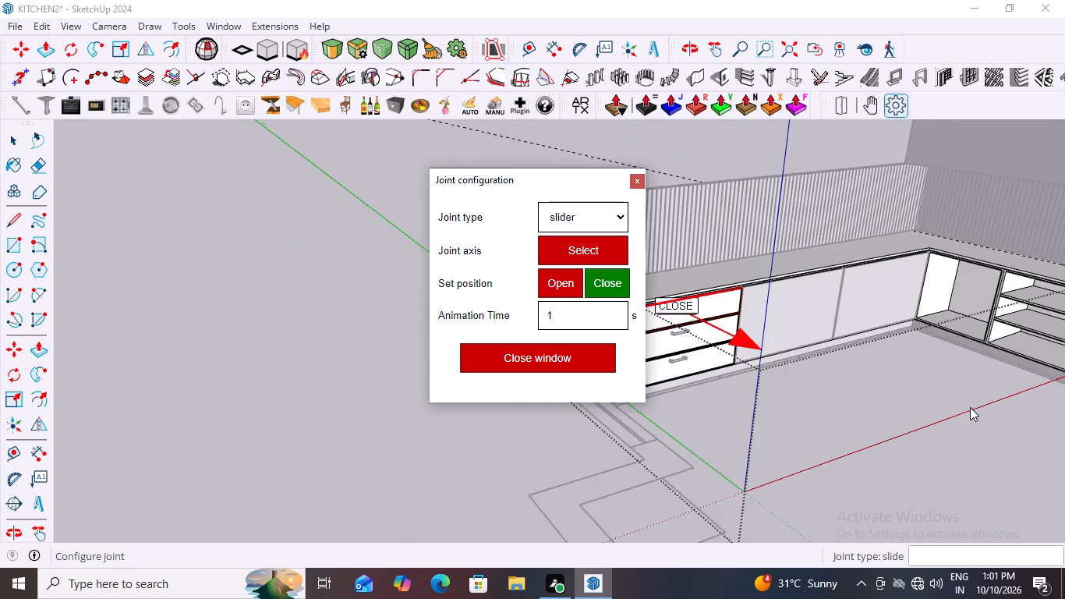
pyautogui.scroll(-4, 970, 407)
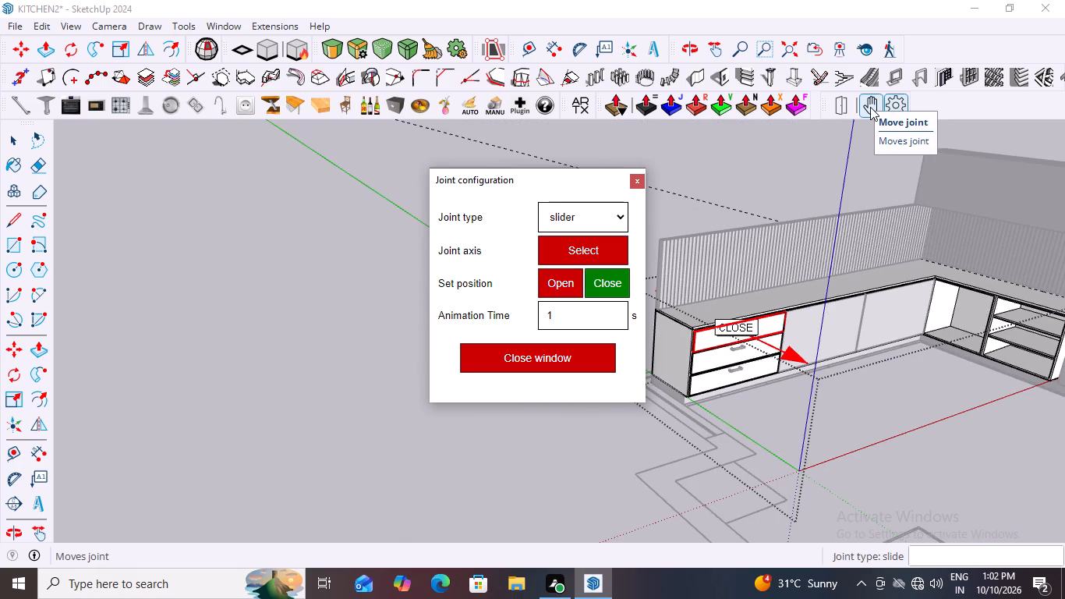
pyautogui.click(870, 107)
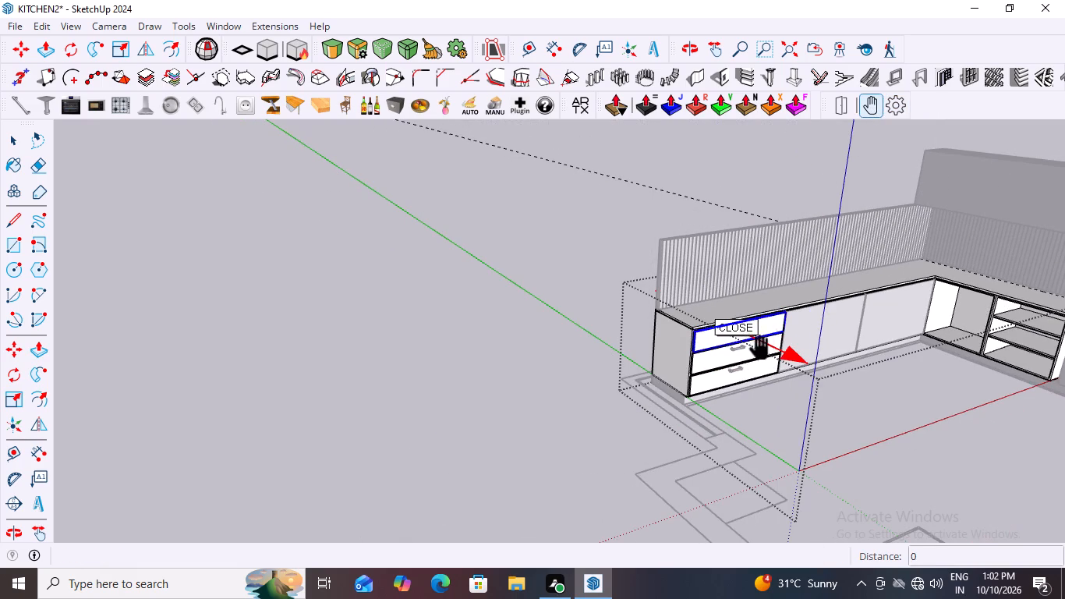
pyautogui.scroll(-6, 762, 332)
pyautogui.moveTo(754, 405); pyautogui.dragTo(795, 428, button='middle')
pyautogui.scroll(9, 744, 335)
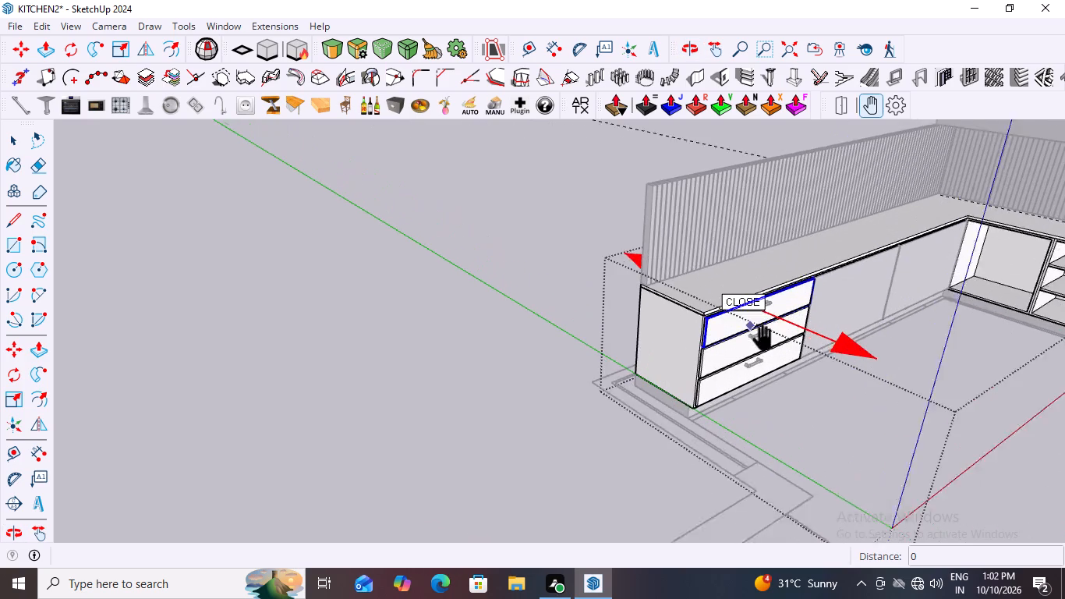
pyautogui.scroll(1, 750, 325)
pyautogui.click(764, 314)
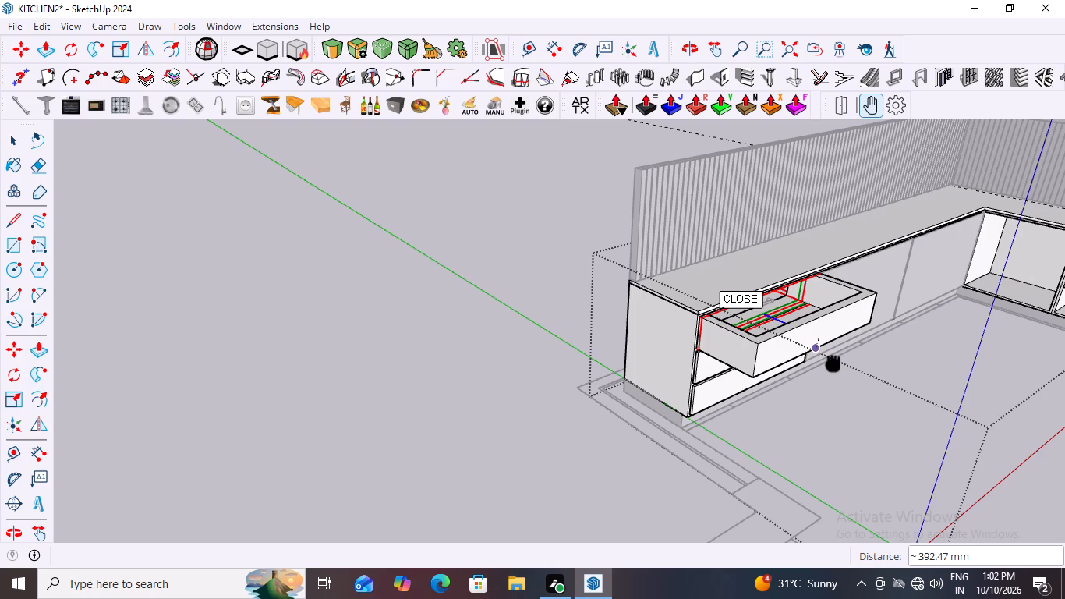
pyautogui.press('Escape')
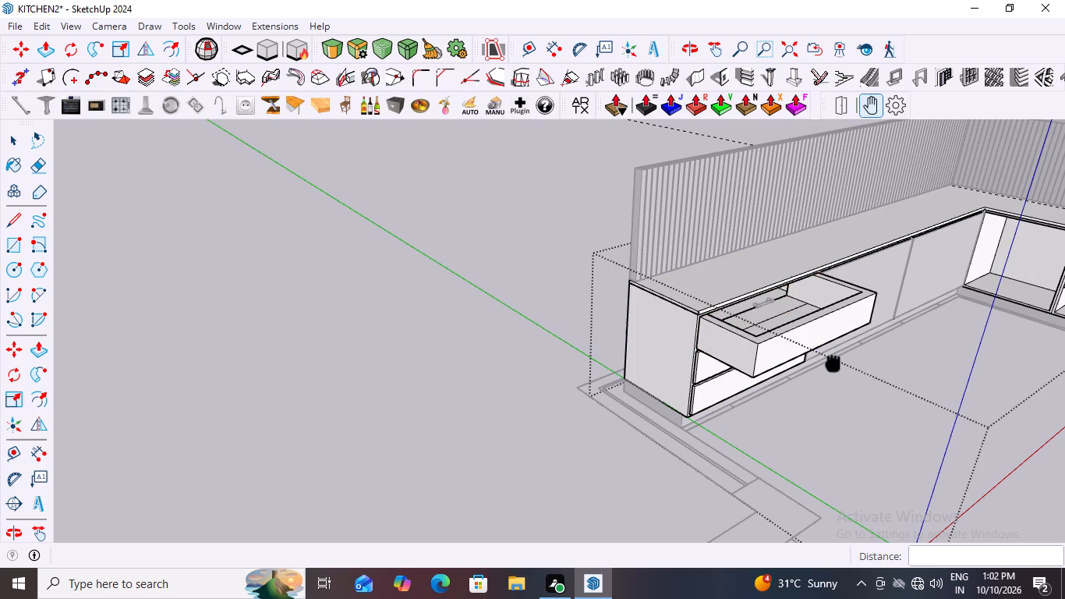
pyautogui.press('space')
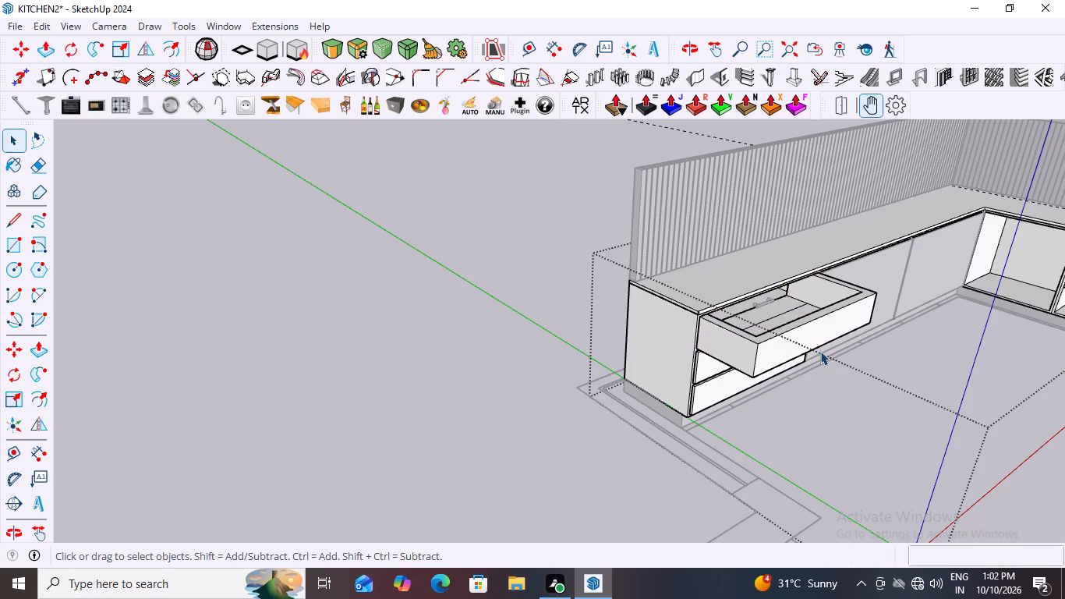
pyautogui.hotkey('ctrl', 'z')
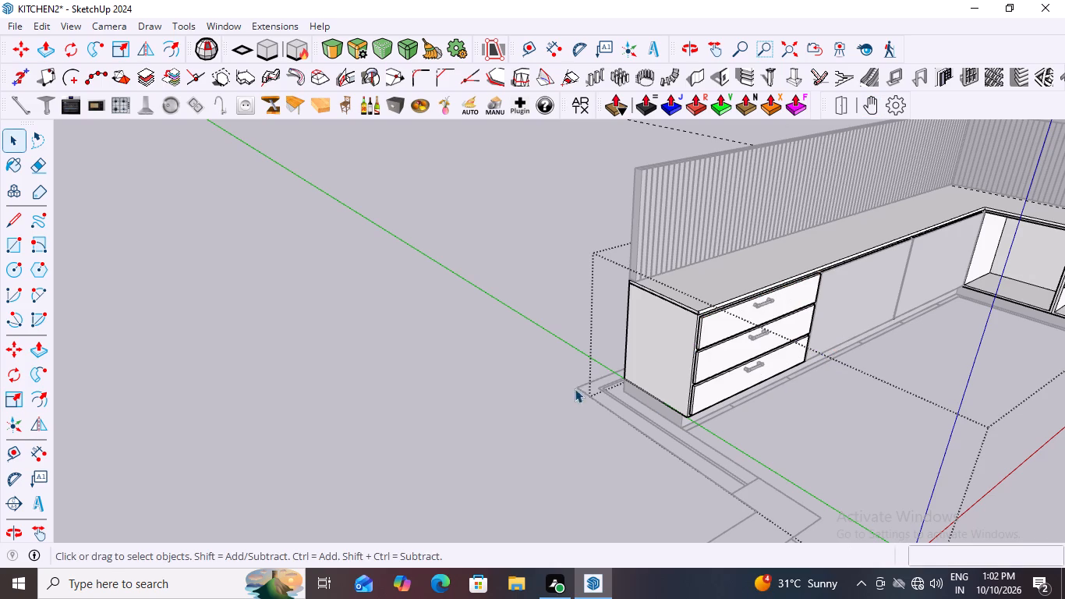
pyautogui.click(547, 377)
# Examine the drawer fronts, the two plain cabinet fronts and the open corner compartments from several angles.
pyautogui.scroll(-2, 718, 366)
pyautogui.scroll(12, 717, 310)
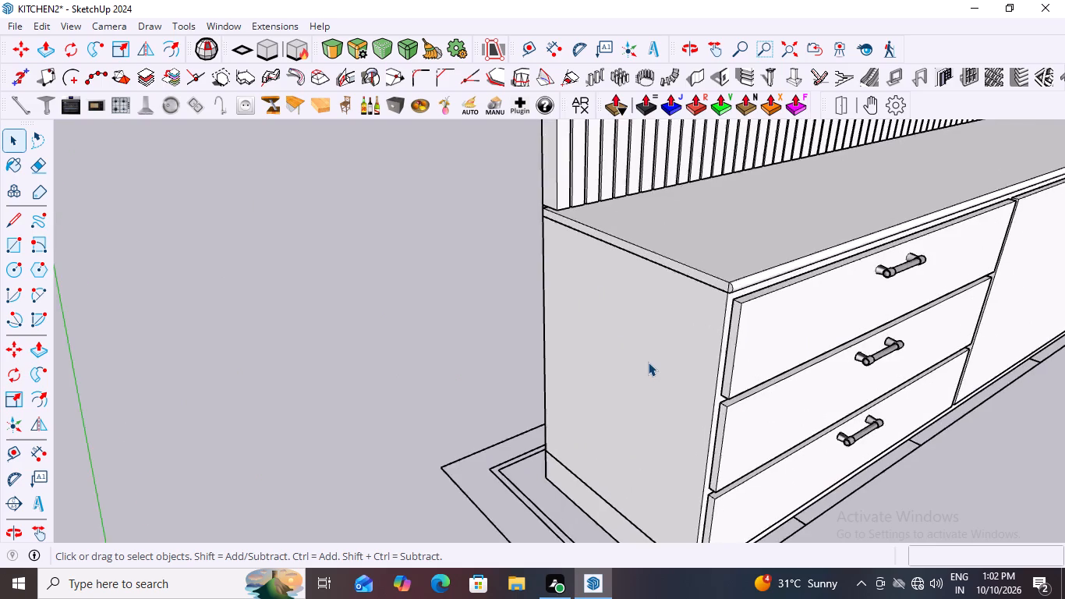
pyautogui.scroll(-8, 648, 362)
pyautogui.scroll(11, 845, 405)
pyautogui.scroll(-3, 587, 369)
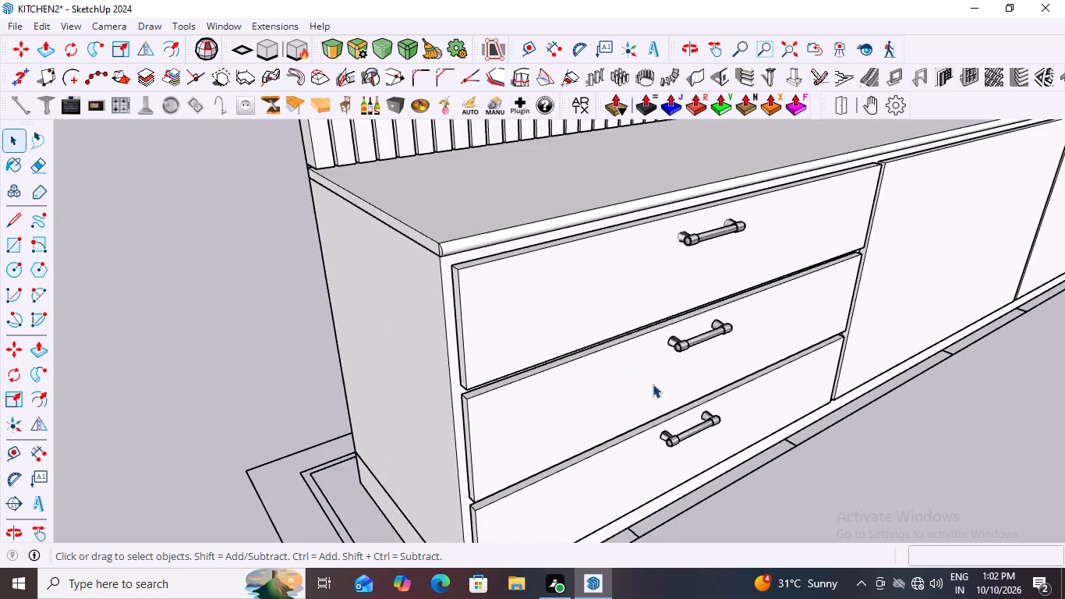
pyautogui.scroll(-9, 653, 384)
pyautogui.moveTo(580, 415); pyautogui.dragTo(681, 388, button='middle')
pyautogui.scroll(3, 585, 338)
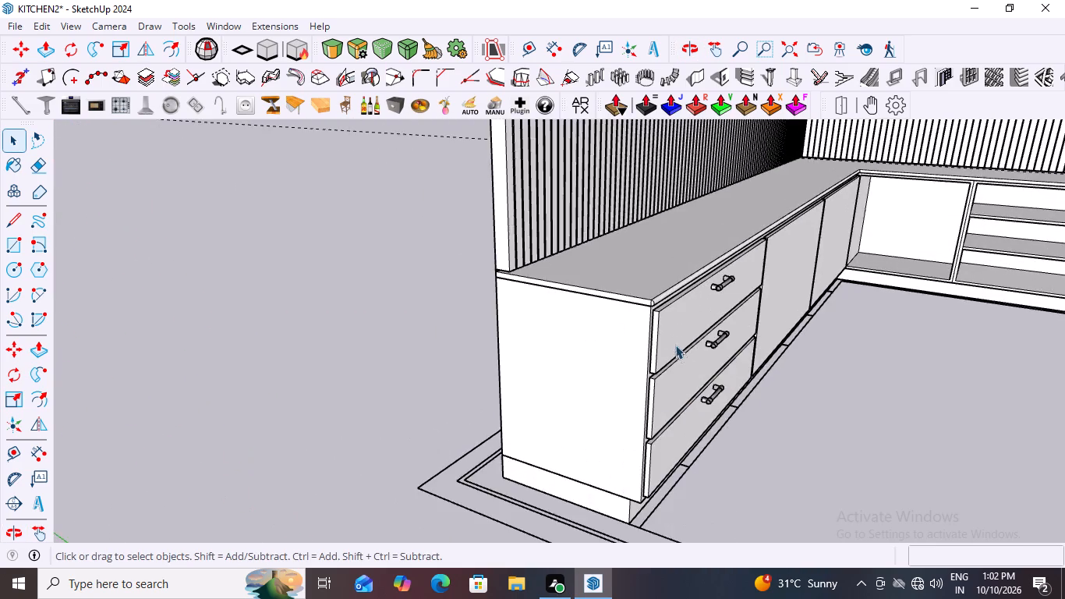
pyautogui.scroll(3, 675, 345)
pyautogui.scroll(-15, 674, 349)
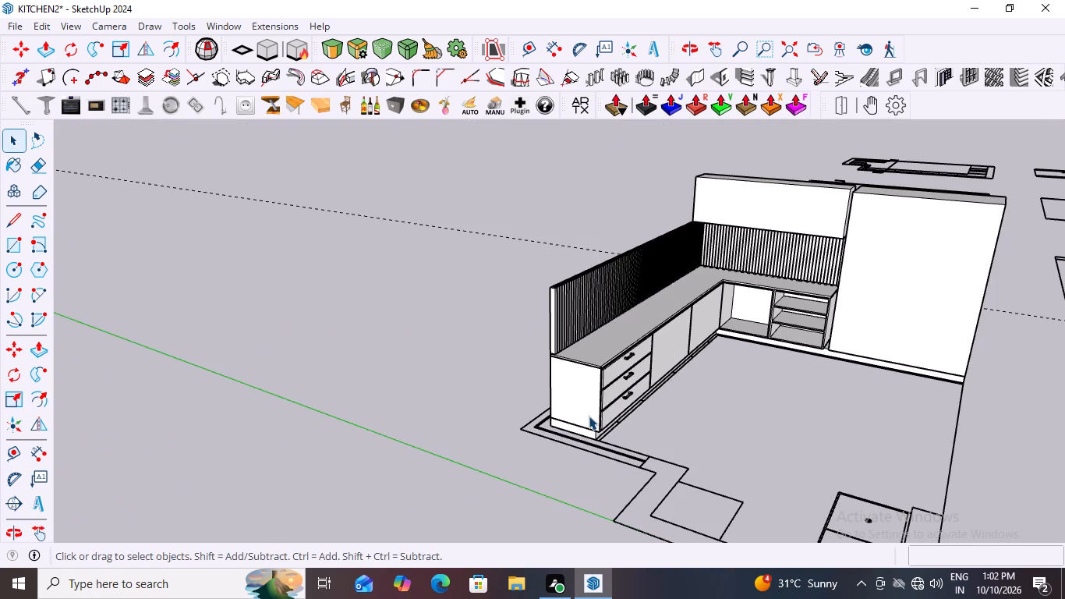
pyautogui.scroll(-11, 766, 363)
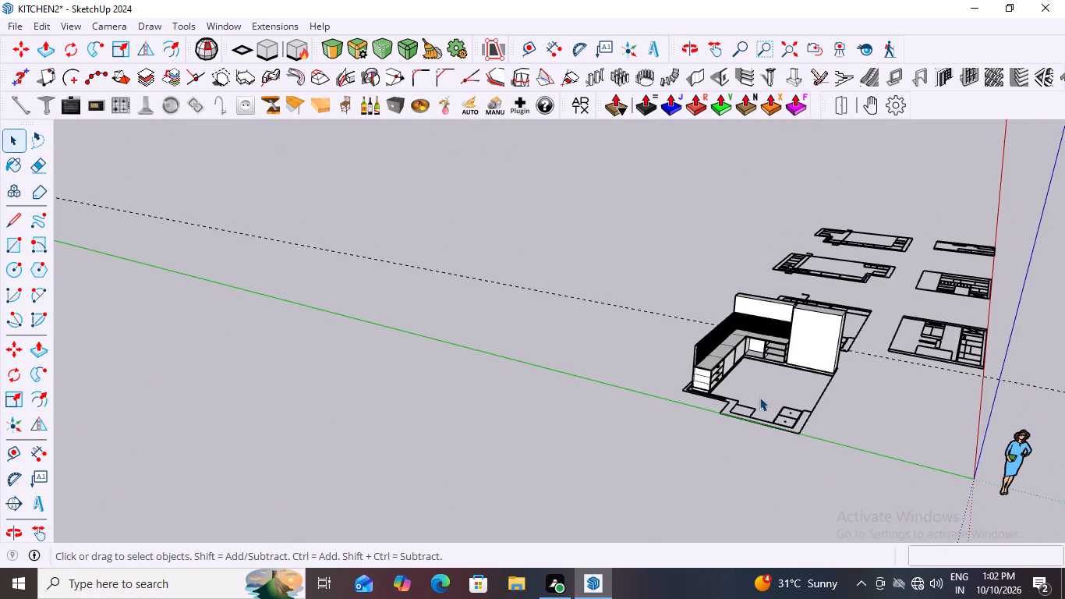
pyautogui.moveTo(849, 417); pyautogui.dragTo(650, 407, button='middle')
pyautogui.scroll(3, 738, 403)
pyautogui.scroll(-9, 738, 355)
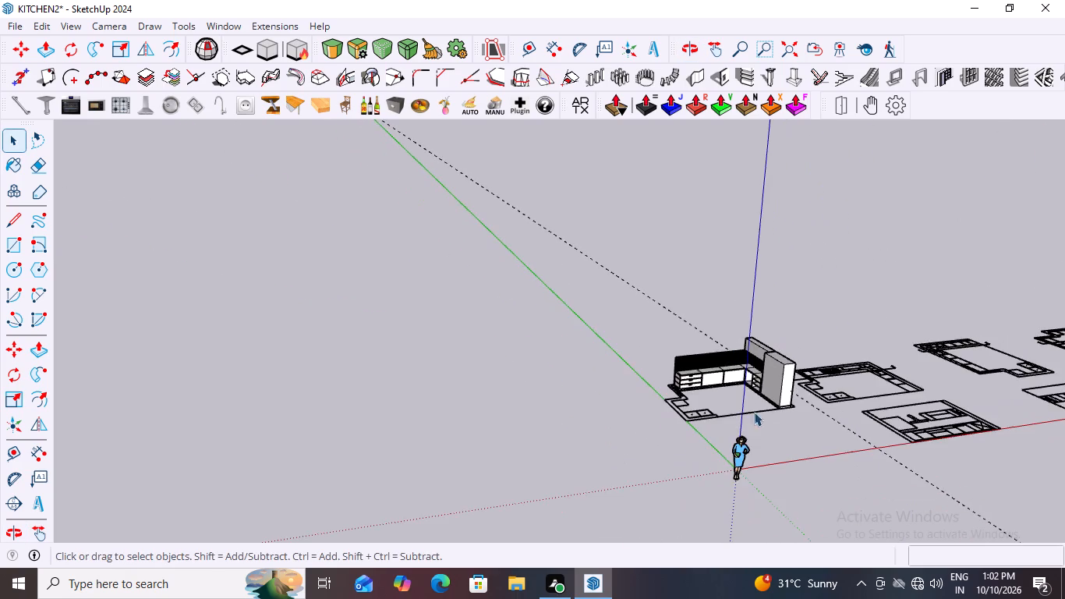
pyautogui.moveTo(781, 444); pyautogui.dragTo(673, 425, button='middle')
pyautogui.scroll(16, 717, 433)
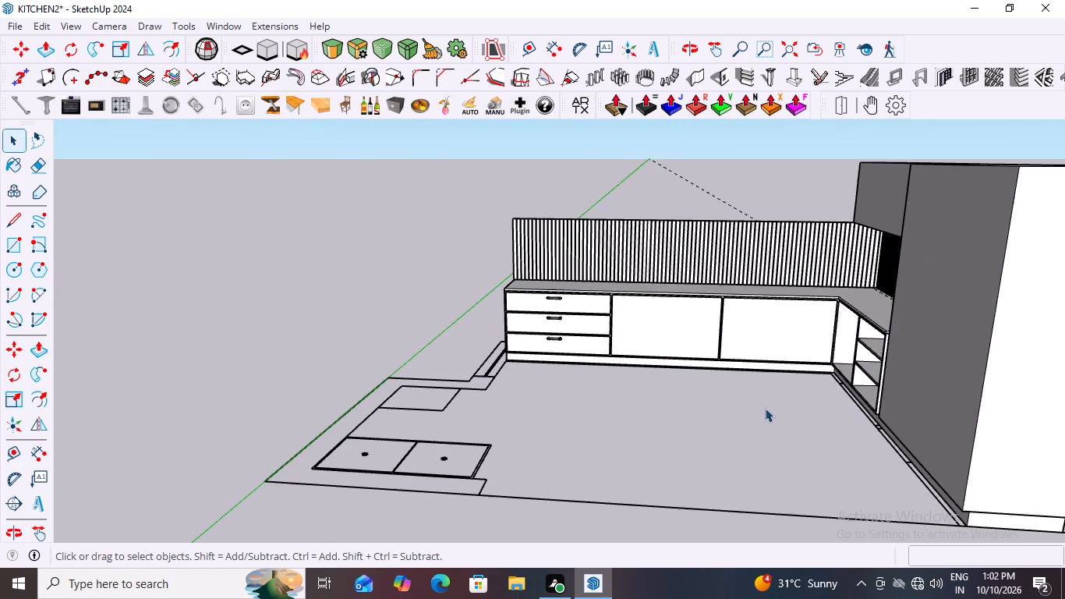
pyautogui.moveTo(817, 385); pyautogui.dragTo(1064, 365, button='middle')
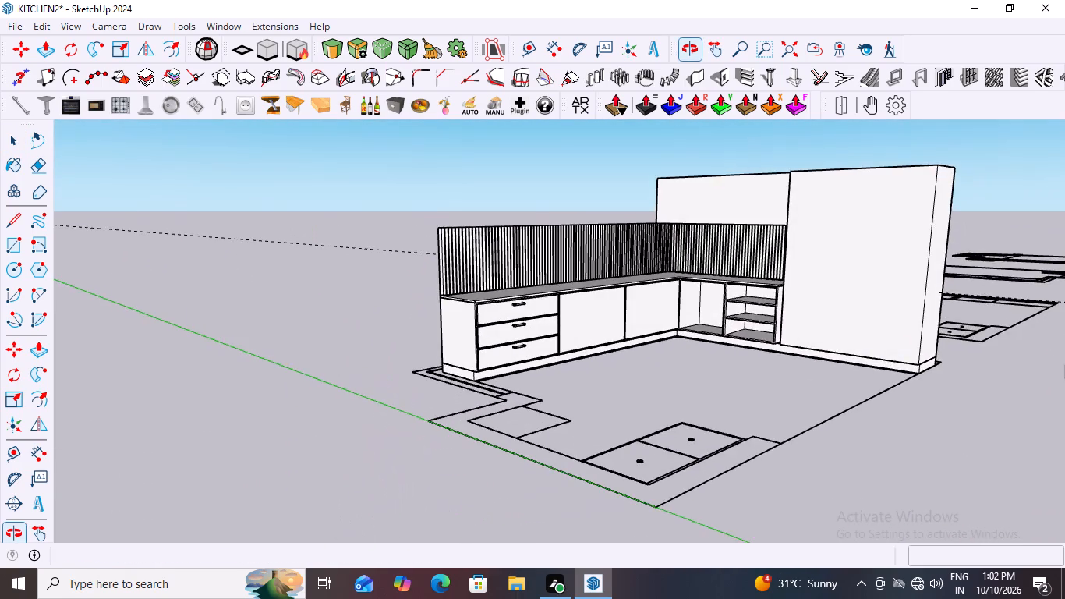
pyautogui.scroll(10, 603, 319)
pyautogui.moveTo(674, 332); pyautogui.dragTo(656, 433, button='middle')
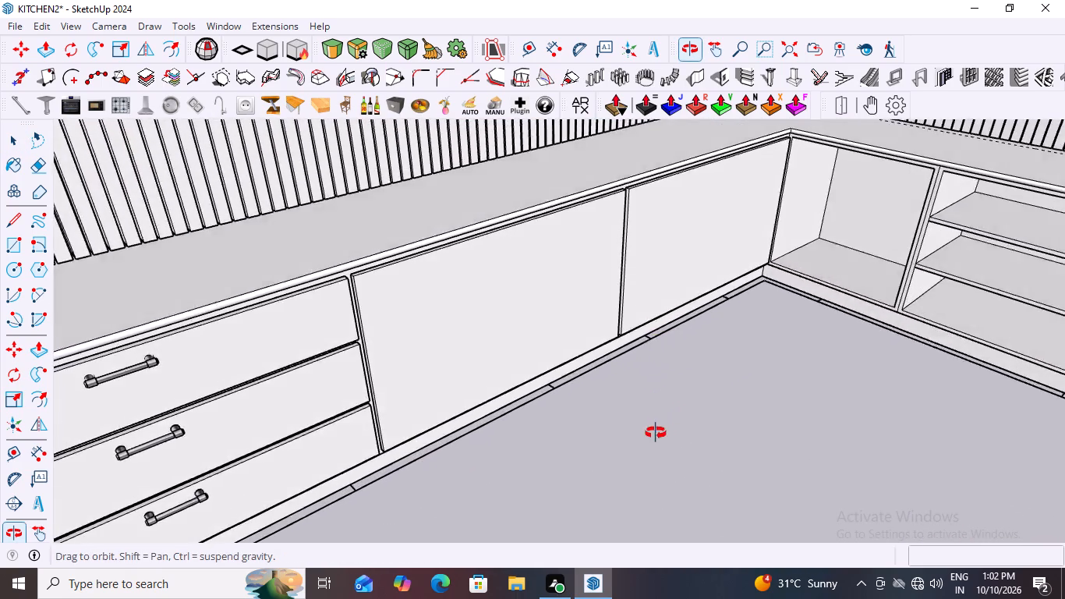
pyautogui.moveTo(656, 433); pyautogui.dragTo(518, 379, button='middle')
pyautogui.scroll(-8, 482, 361)
pyautogui.scroll(2, 525, 341)
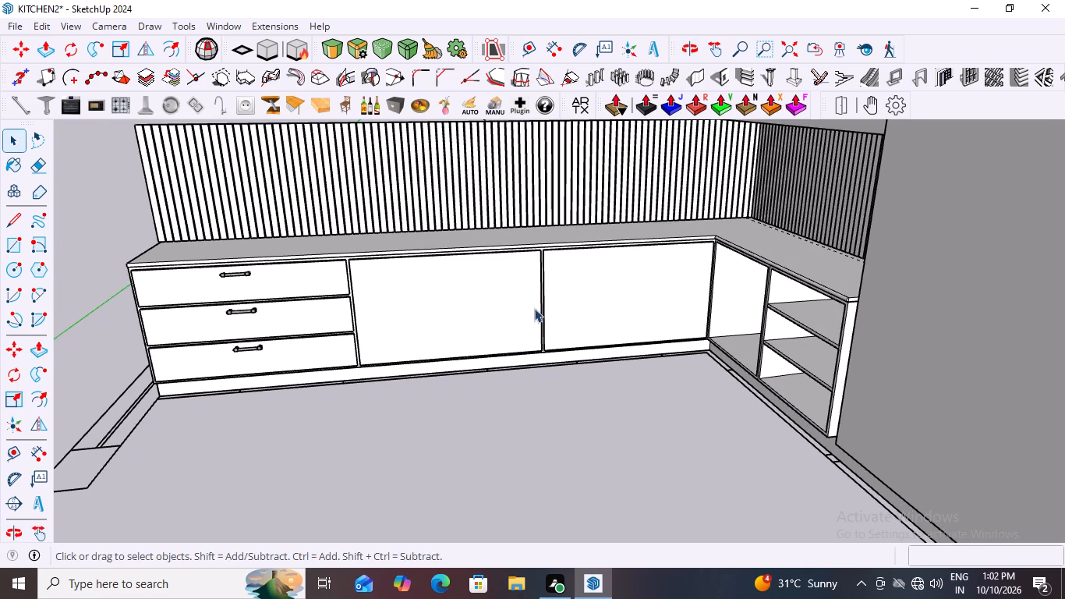
pyautogui.scroll(-6, 505, 357)
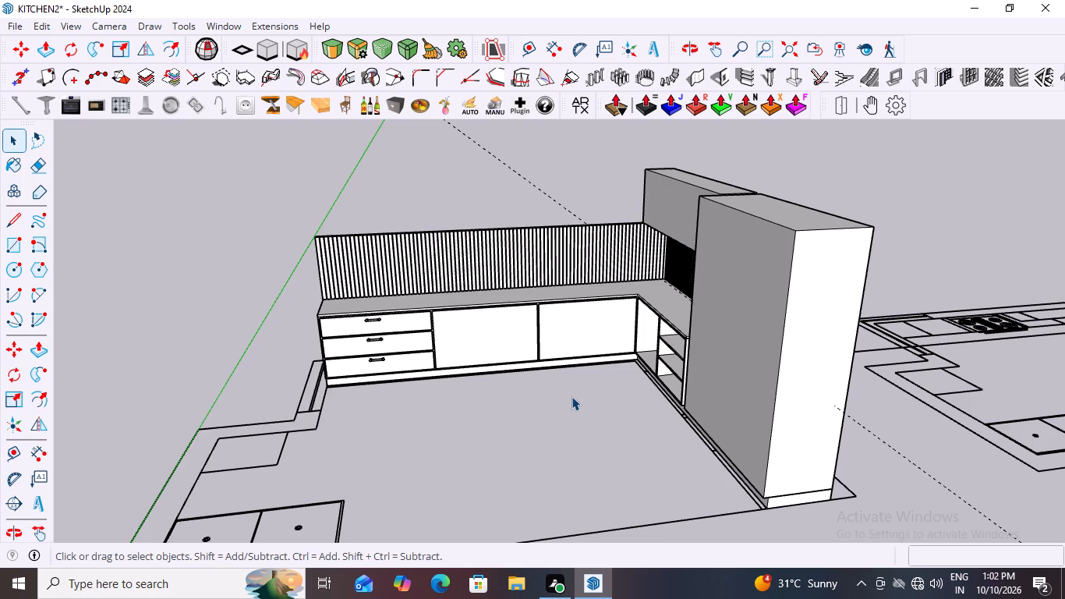
pyautogui.scroll(2, 510, 416)
pyautogui.moveTo(546, 358); pyautogui.dragTo(544, 317, button='middle')
pyautogui.scroll(1, 543, 330)
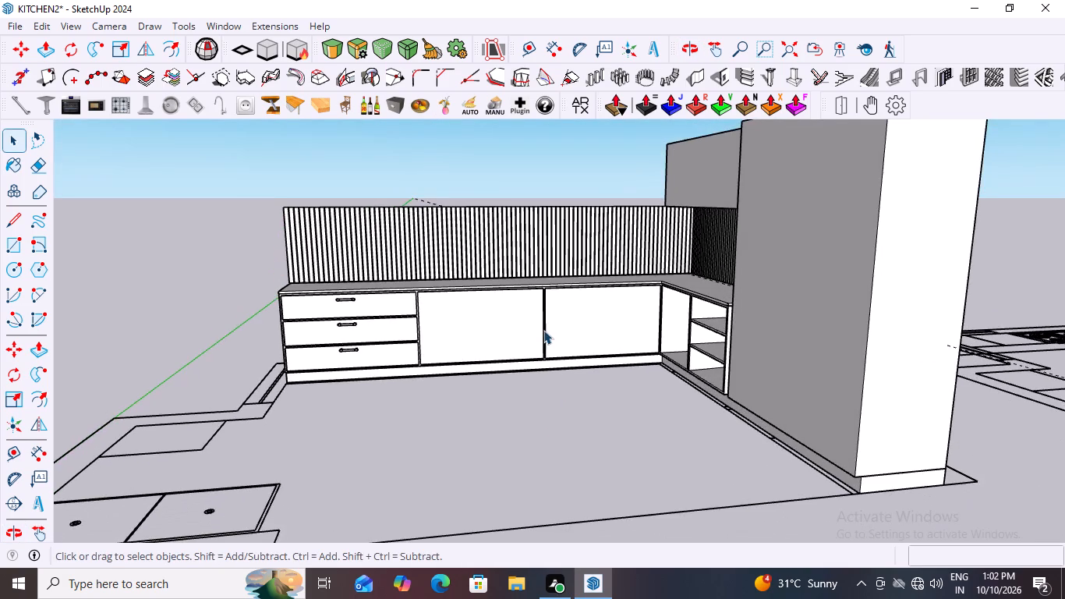
pyautogui.scroll(1, 543, 330)
pyautogui.moveTo(561, 356); pyautogui.dragTo(559, 512, button='middle')
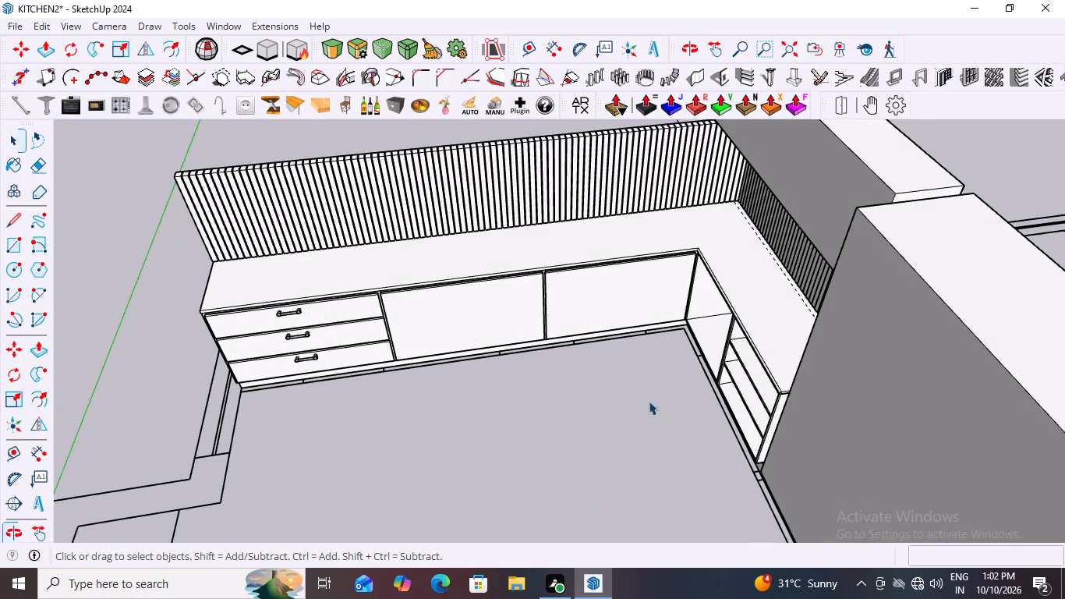
pyautogui.scroll(11, 264, 304)
pyautogui.scroll(3, 437, 267)
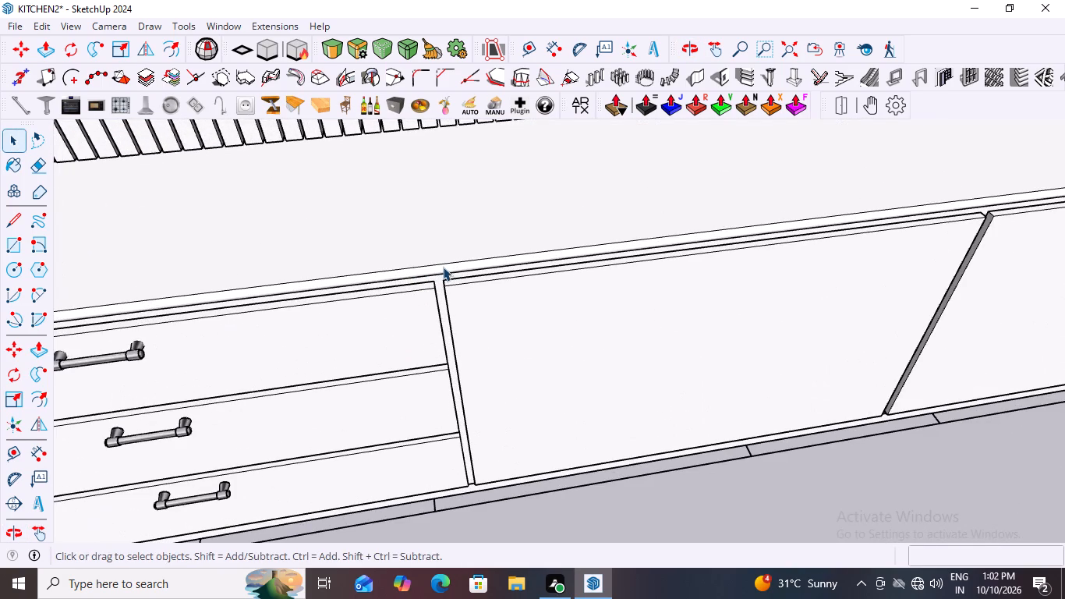
pyautogui.scroll(-1, 436, 287)
pyautogui.moveTo(412, 394); pyautogui.dragTo(307, 441, button='middle')
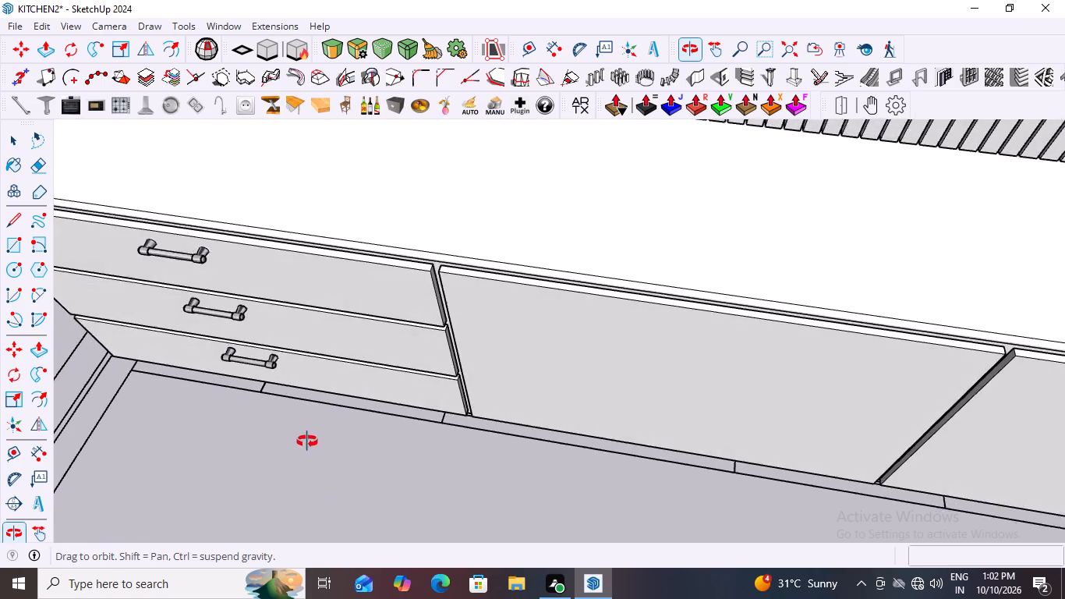
pyautogui.moveTo(307, 441); pyautogui.dragTo(305, 438, button='middle')
pyautogui.scroll(-11, 396, 312)
pyautogui.moveTo(704, 429); pyautogui.dragTo(805, 304, button='middle')
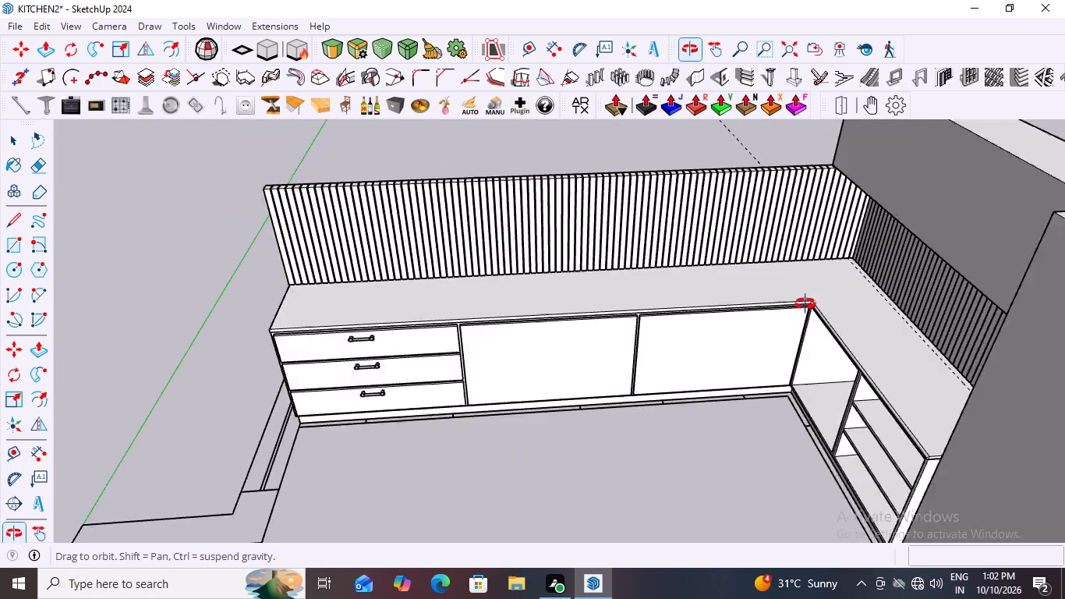
pyautogui.moveTo(805, 304); pyautogui.dragTo(757, 220, button='middle')
# Place a bar handle component near the middle of the plain cabinet front beside the drawers.
pyautogui.scroll(2, 609, 359)
pyautogui.moveTo(646, 377); pyautogui.dragTo(687, 360, button='middle')
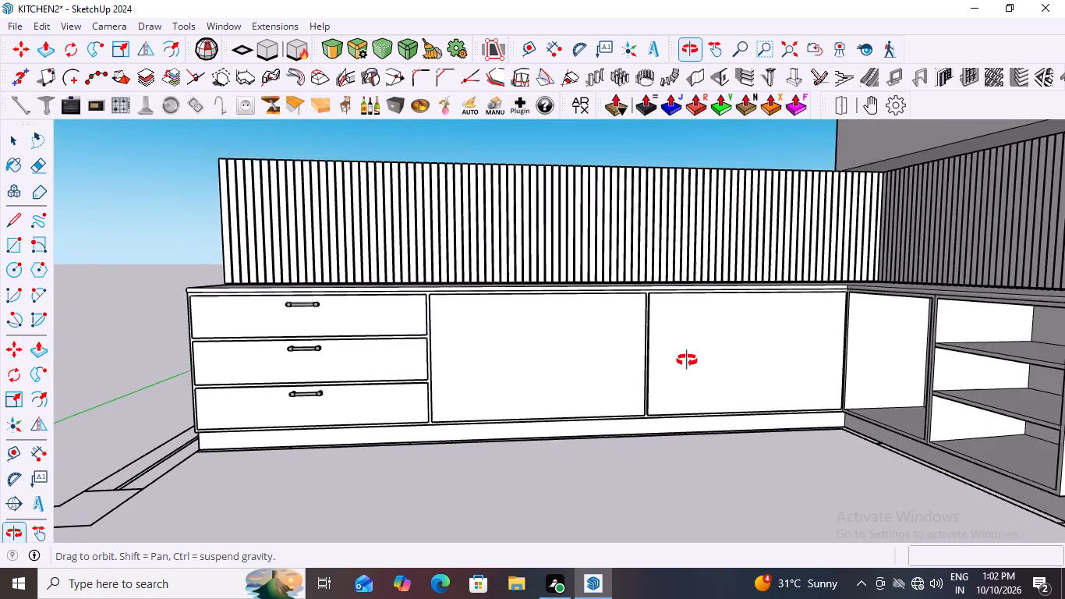
pyautogui.moveTo(687, 360); pyautogui.dragTo(670, 360, button='middle')
pyautogui.scroll(2, 476, 308)
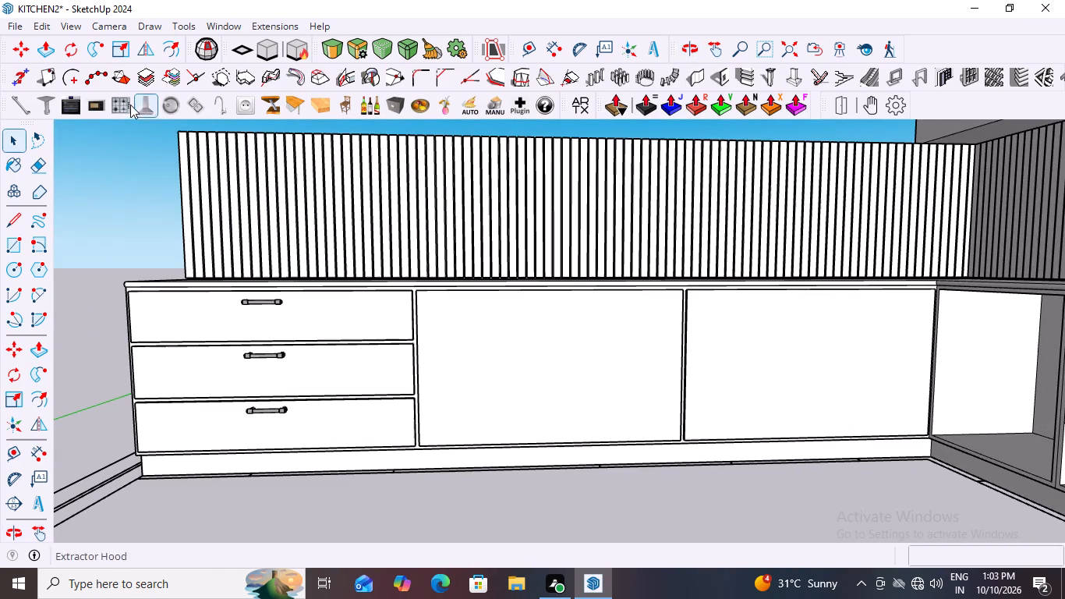
pyautogui.click(19, 105)
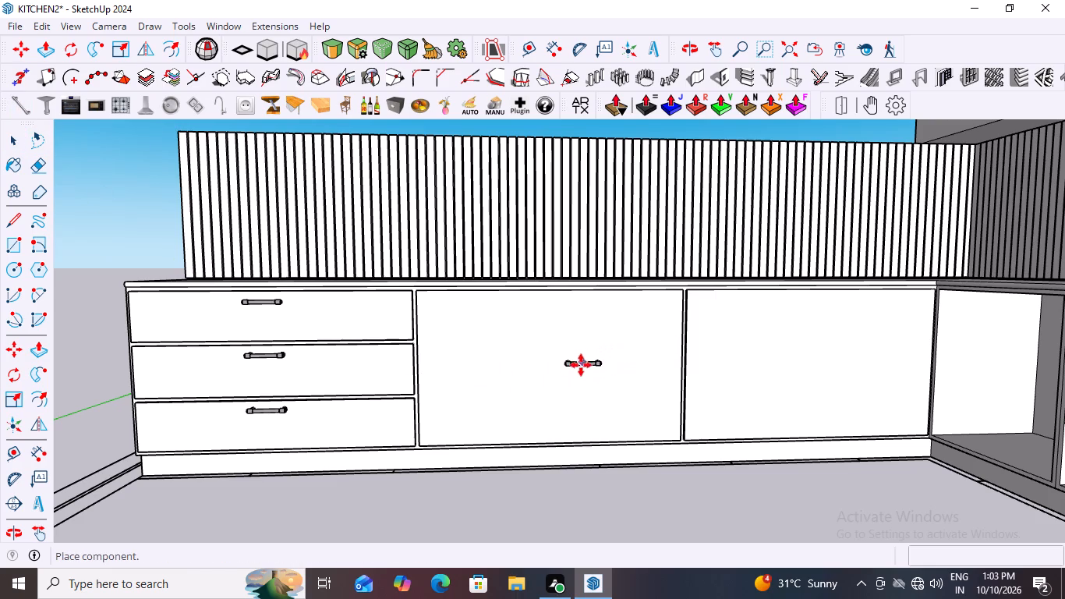
pyautogui.click(581, 370)
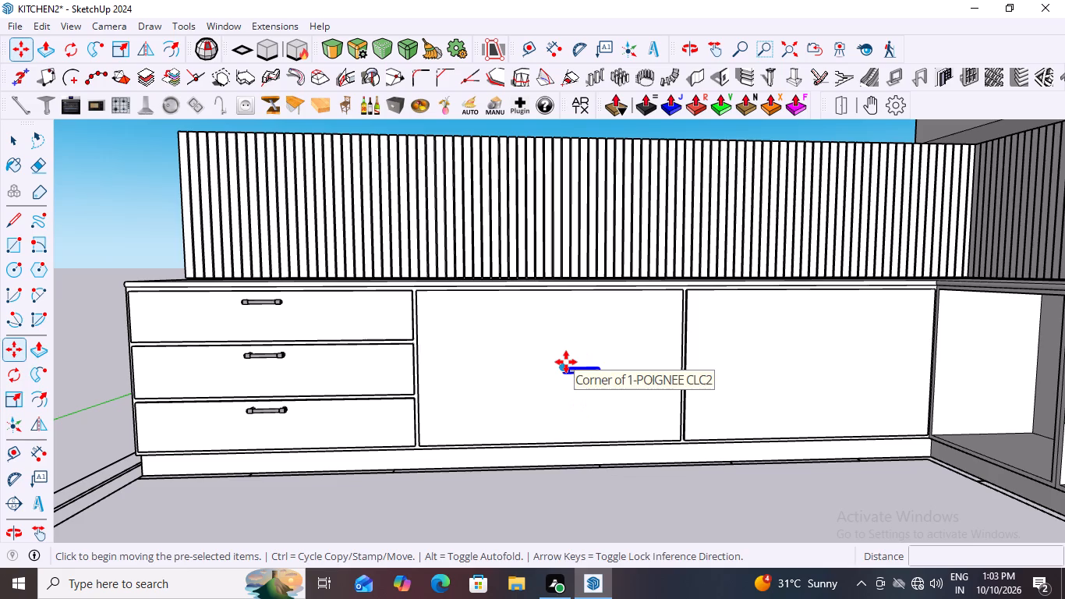
# Rotate the bar handle on the plain cabinet front 90 degrees about its end so it stands upright.
pyautogui.press('q')
pyautogui.scroll(6, 601, 369)
pyautogui.moveTo(601, 369); pyautogui.dragTo(617, 463, button='middle')
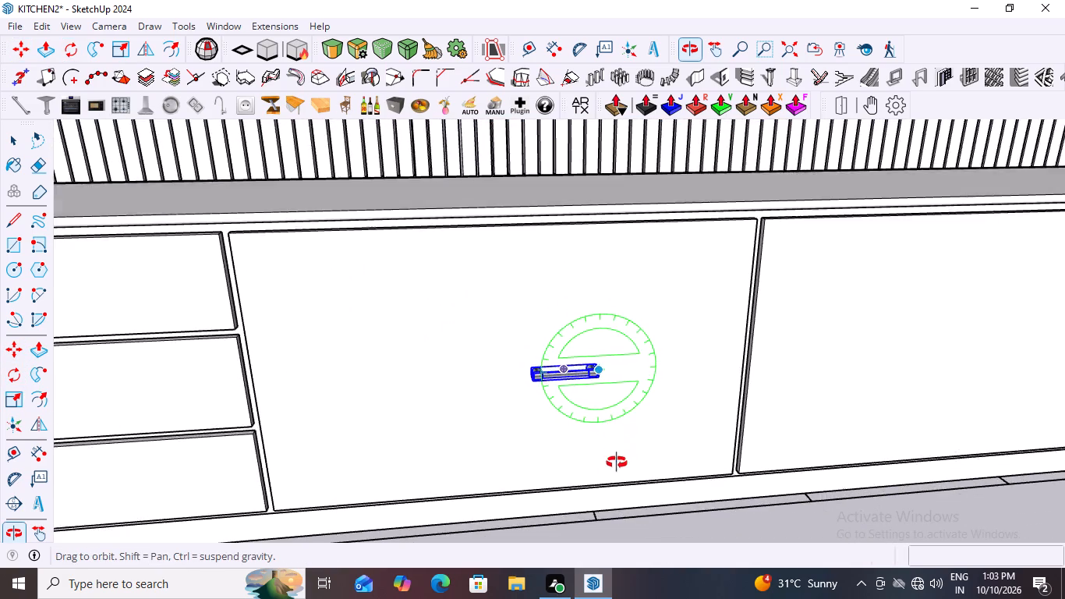
pyautogui.moveTo(617, 463); pyautogui.dragTo(610, 500, button='middle')
pyautogui.scroll(2, 601, 373)
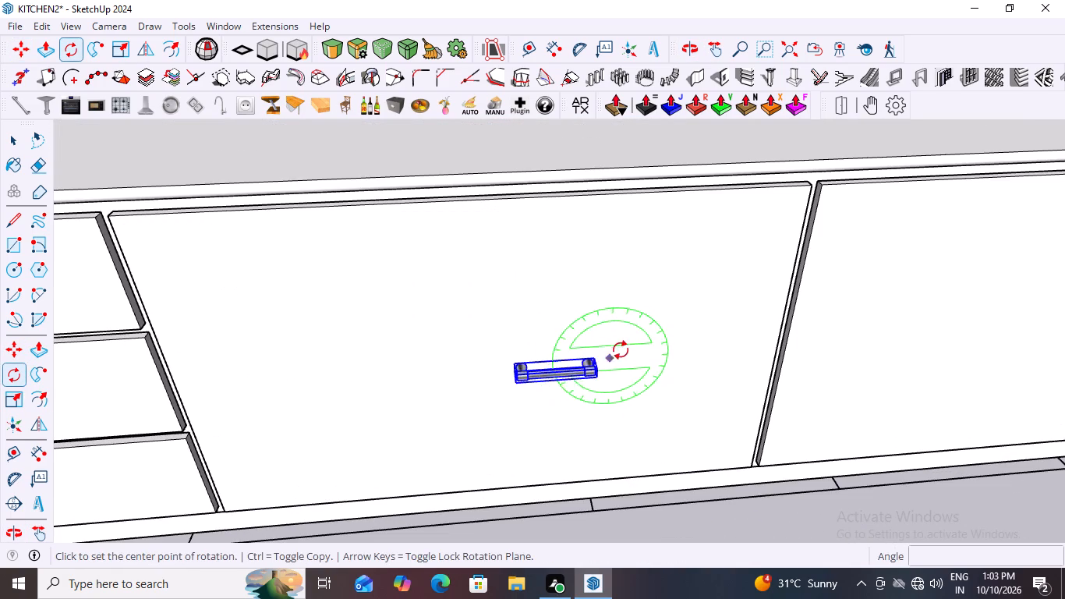
pyautogui.click(599, 367)
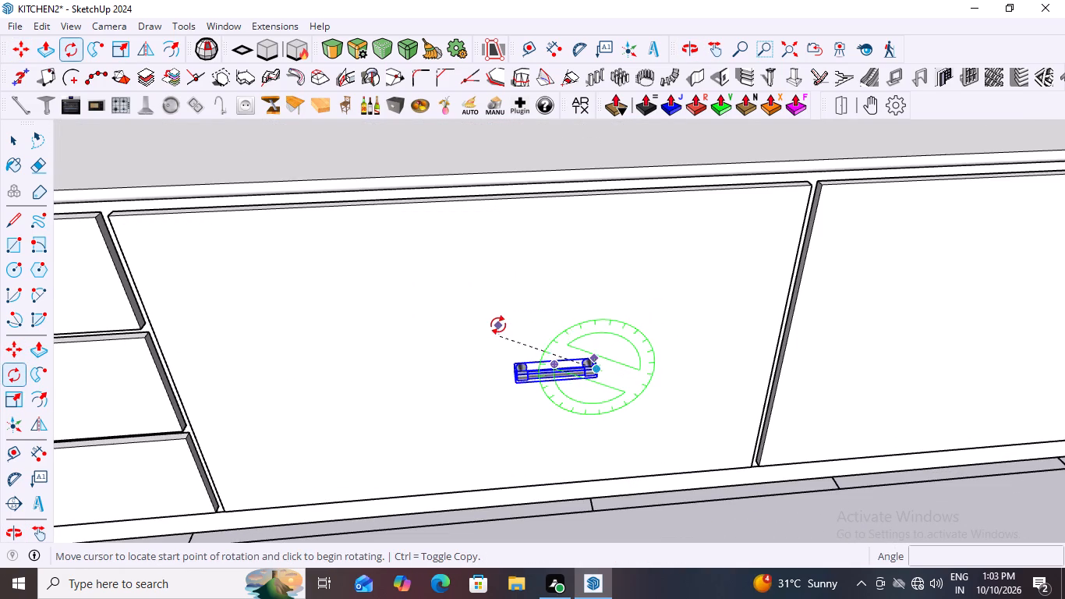
pyautogui.click(599, 379)
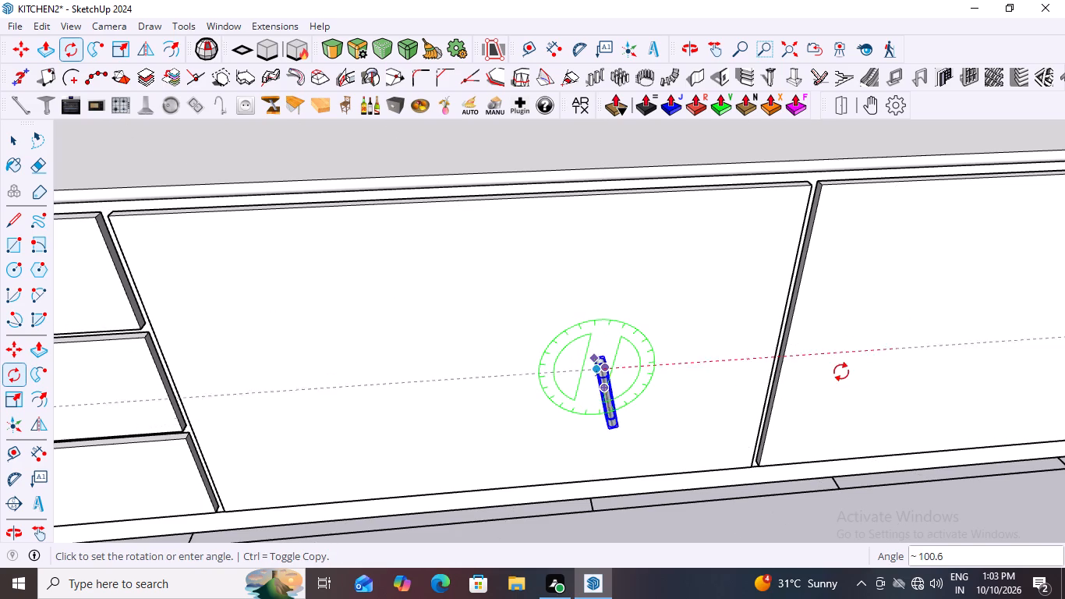
pyautogui.scroll(-1, 823, 387)
pyautogui.moveTo(812, 381); pyautogui.dragTo(797, 225, button='middle')
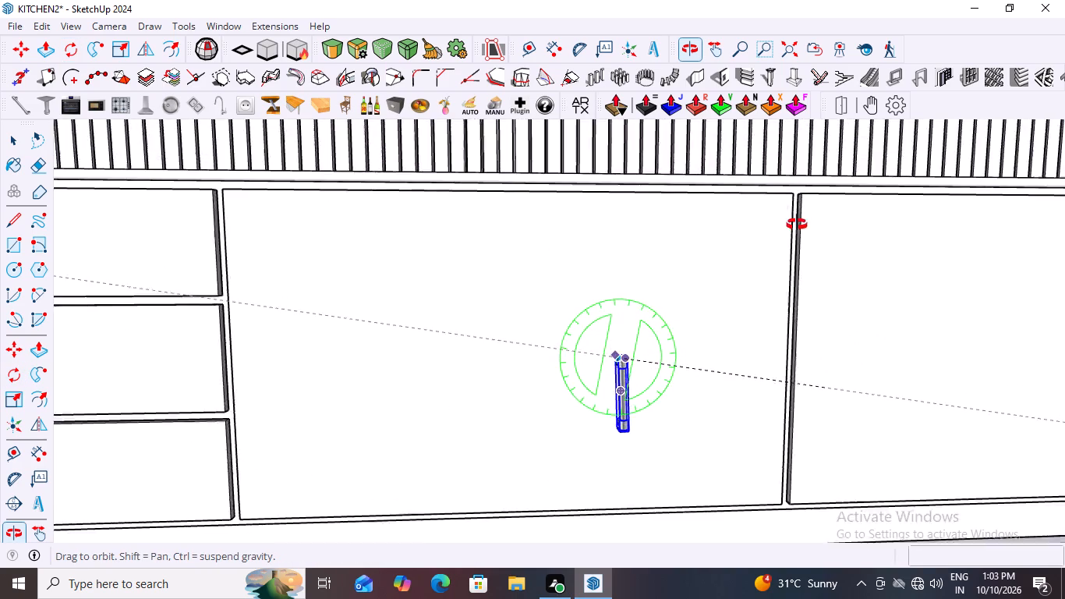
pyautogui.moveTo(797, 225); pyautogui.dragTo(794, 160, button='middle')
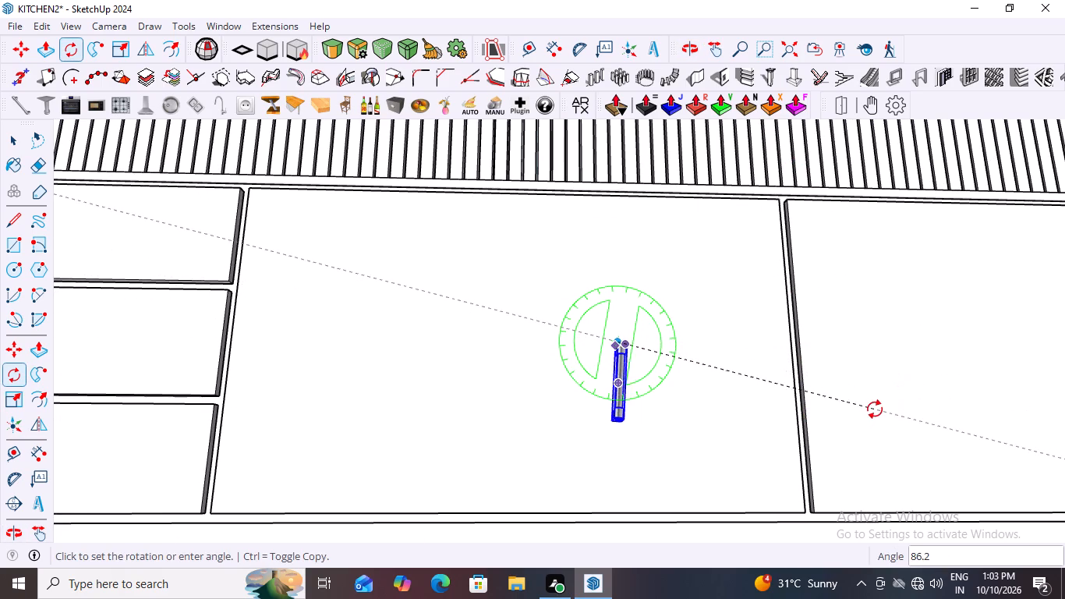
pyautogui.scroll(5, 886, 401)
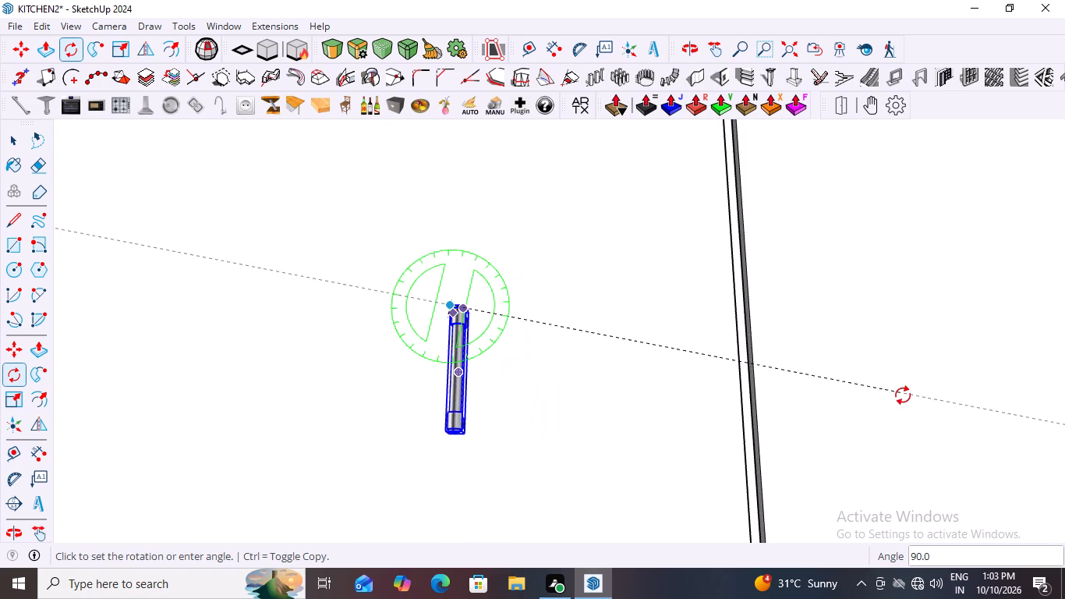
pyautogui.write('90')
pyautogui.press('Return')
pyautogui.scroll(-15, 820, 369)
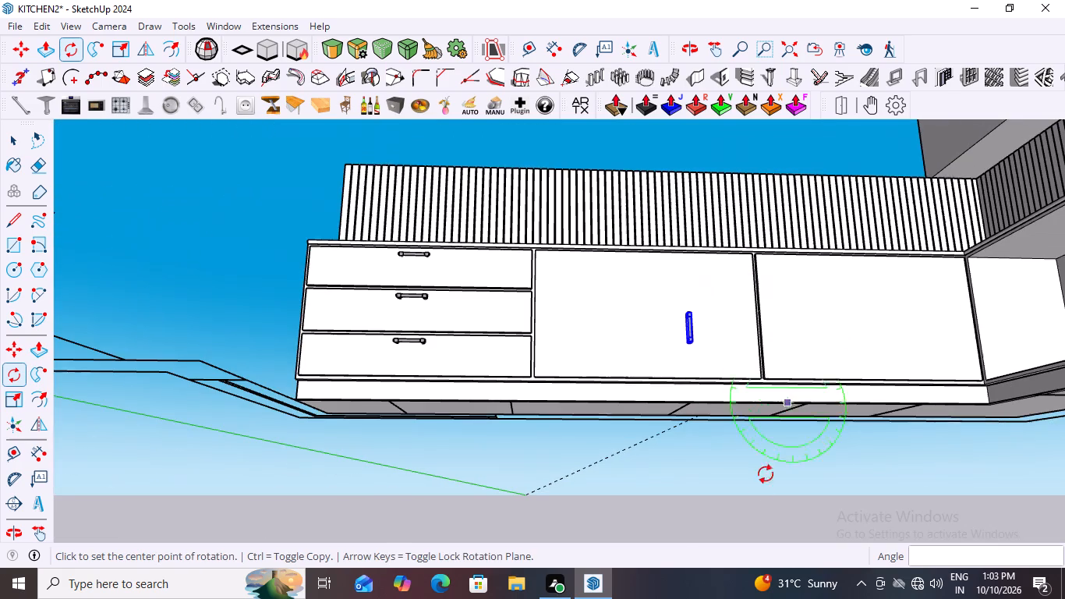
pyautogui.press('space')
pyautogui.click(691, 468)
# Move the upright handle about 299 mm across its front, close to the edge shared with the second plain front.
pyautogui.moveTo(727, 361); pyautogui.dragTo(713, 523, button='middle')
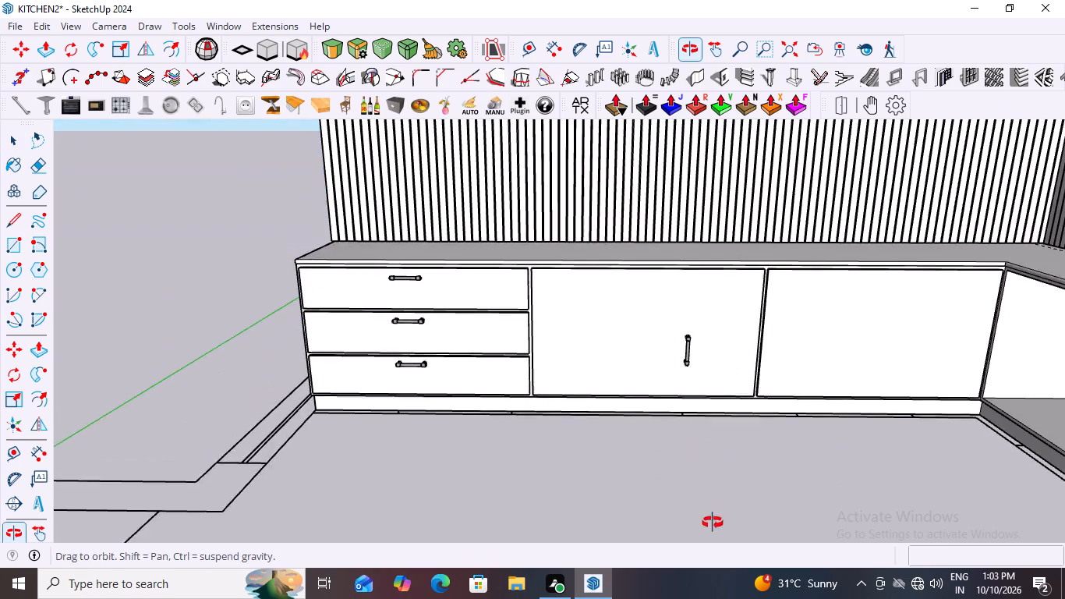
pyautogui.moveTo(713, 523); pyautogui.dragTo(713, 523, button='middle')
pyautogui.scroll(16, 692, 364)
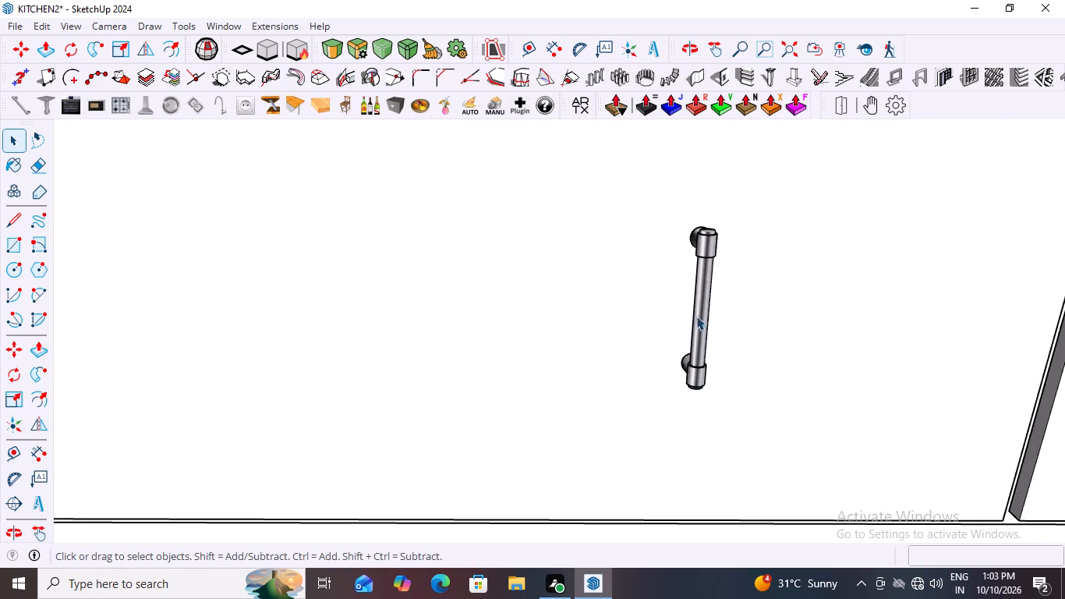
pyautogui.scroll(-11, 678, 321)
pyautogui.moveTo(674, 338); pyautogui.dragTo(600, 308, button='middle')
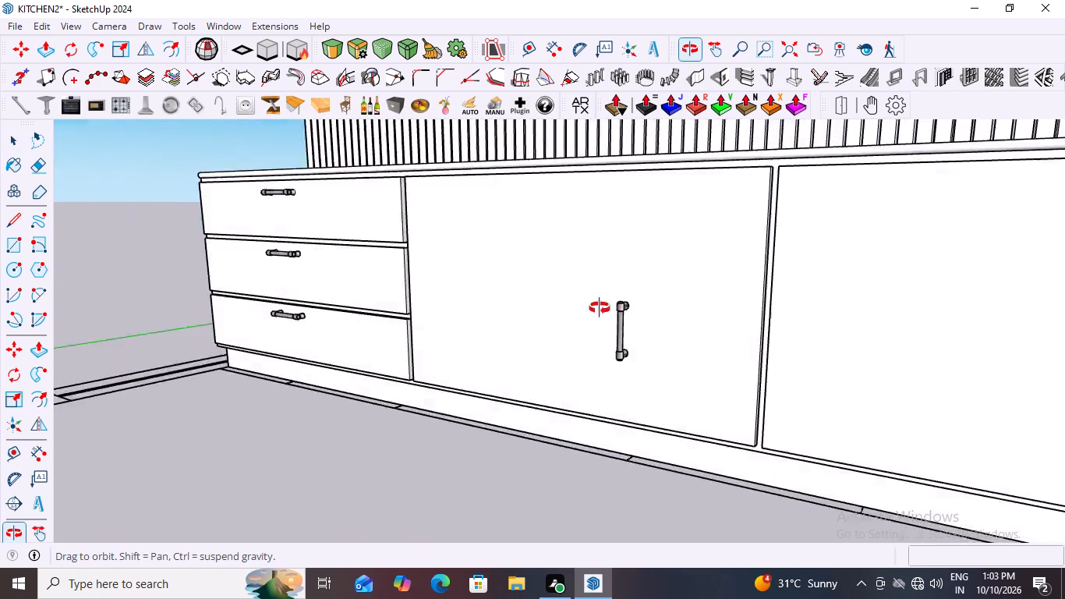
pyautogui.moveTo(600, 308); pyautogui.dragTo(682, 314, button='middle')
pyautogui.scroll(-5, 682, 314)
pyautogui.scroll(2, 660, 378)
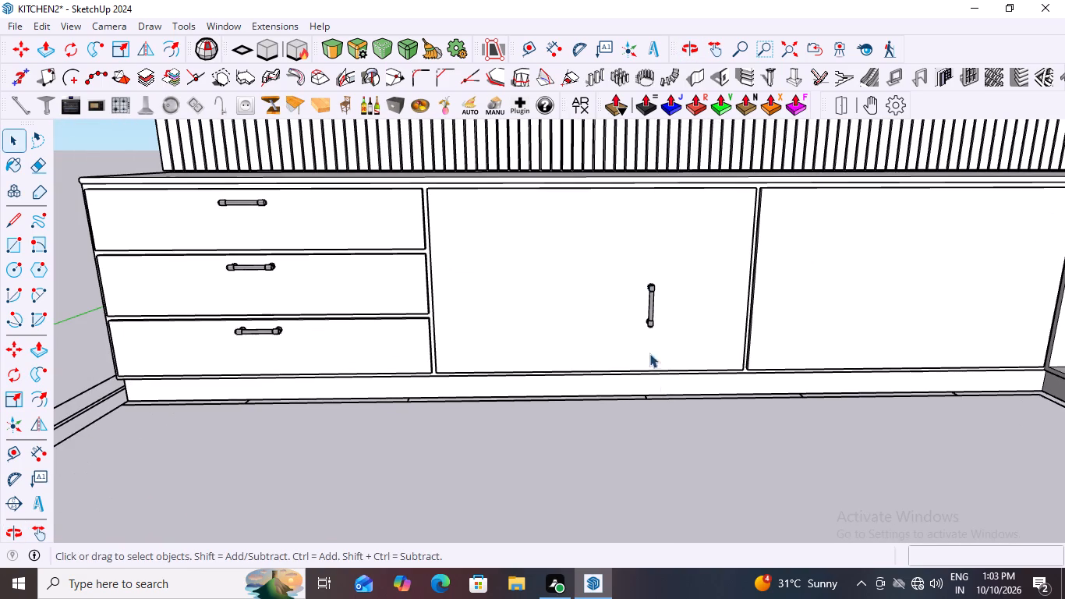
pyautogui.click(652, 302)
pyautogui.press('m')
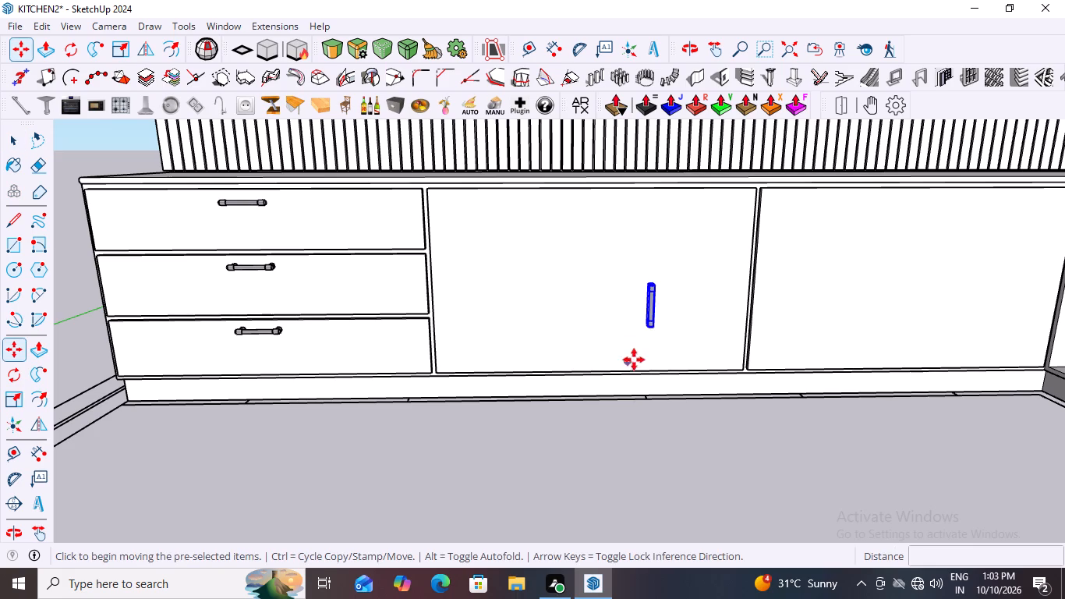
pyautogui.scroll(7, 653, 317)
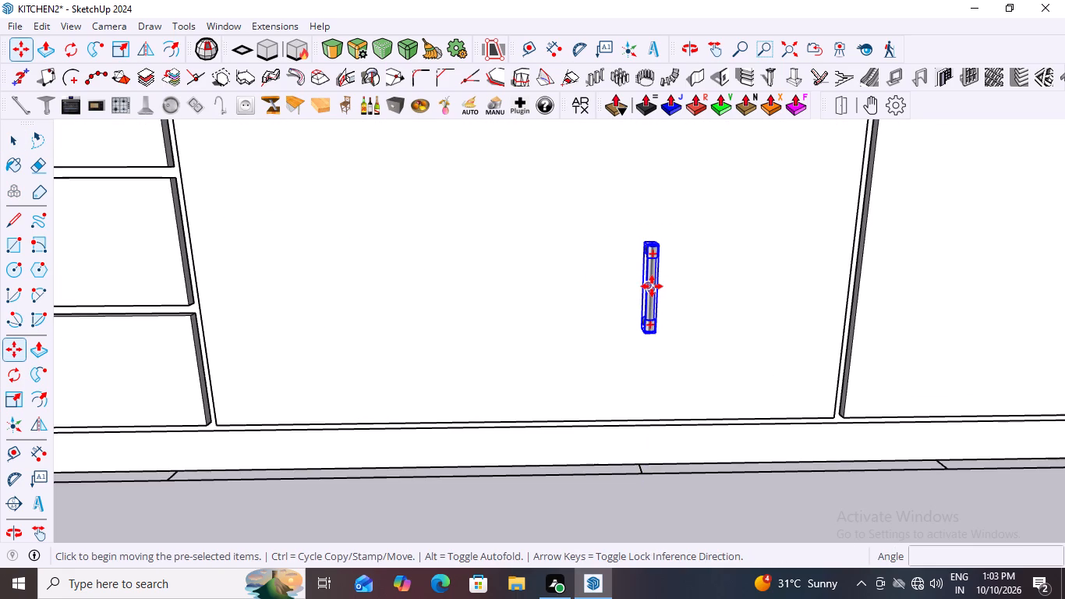
pyautogui.click(657, 339)
pyautogui.scroll(-9, 717, 322)
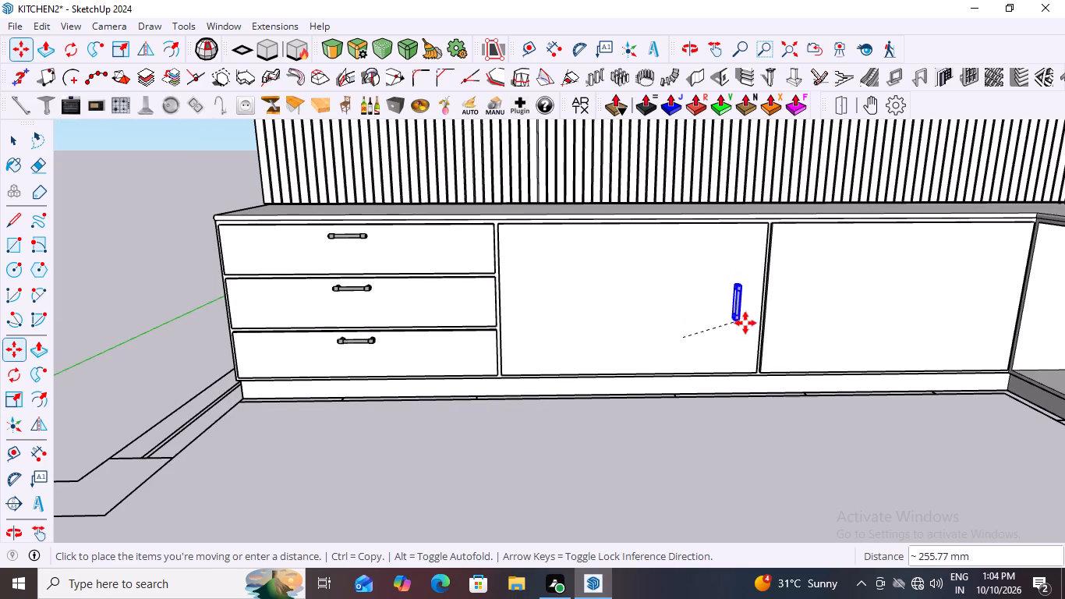
pyautogui.scroll(3, 749, 328)
pyautogui.scroll(-4, 747, 328)
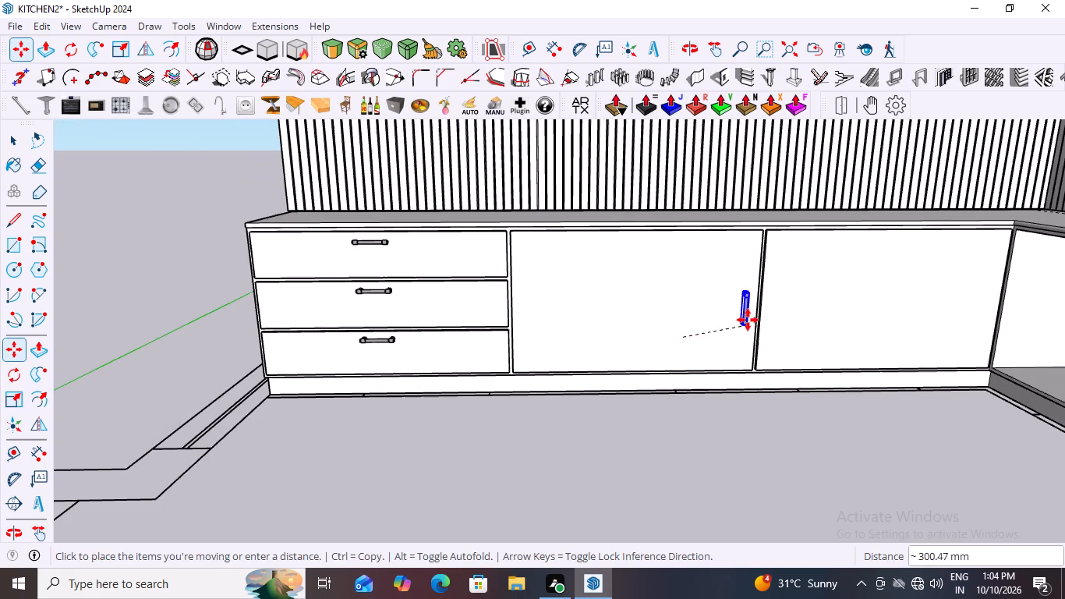
pyautogui.scroll(2, 748, 321)
pyautogui.moveTo(748, 321); pyautogui.dragTo(720, 284, button='middle')
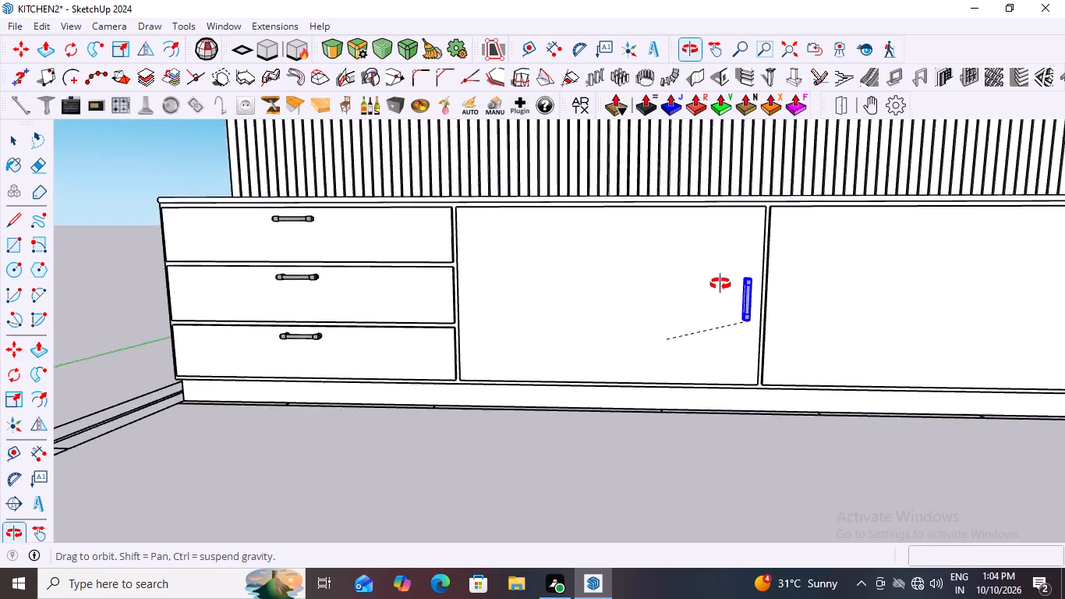
pyautogui.moveTo(720, 284); pyautogui.dragTo(724, 259, button='middle')
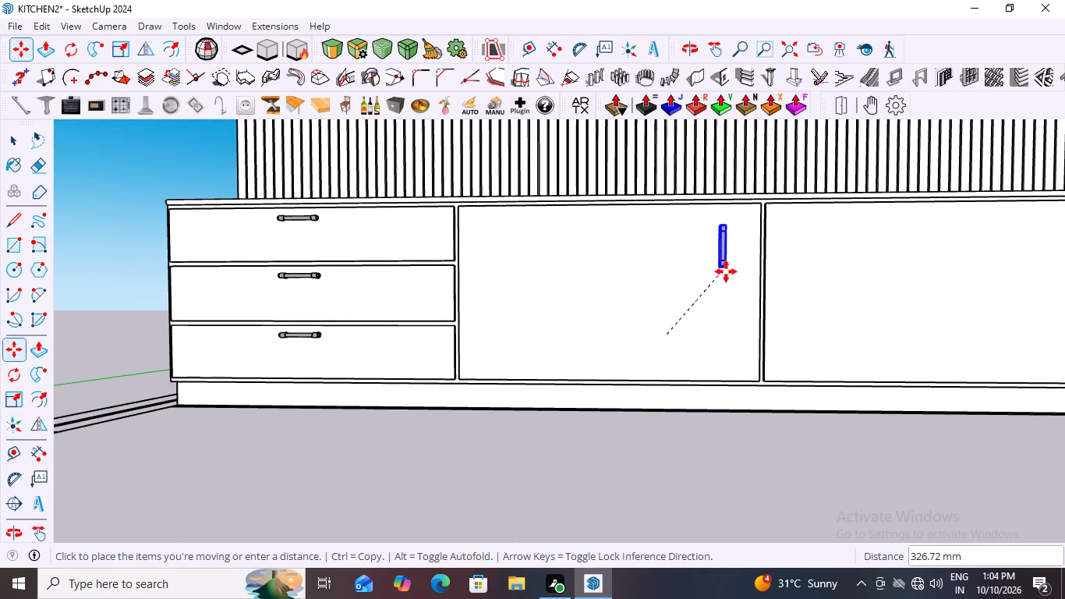
pyautogui.scroll(9, 745, 313)
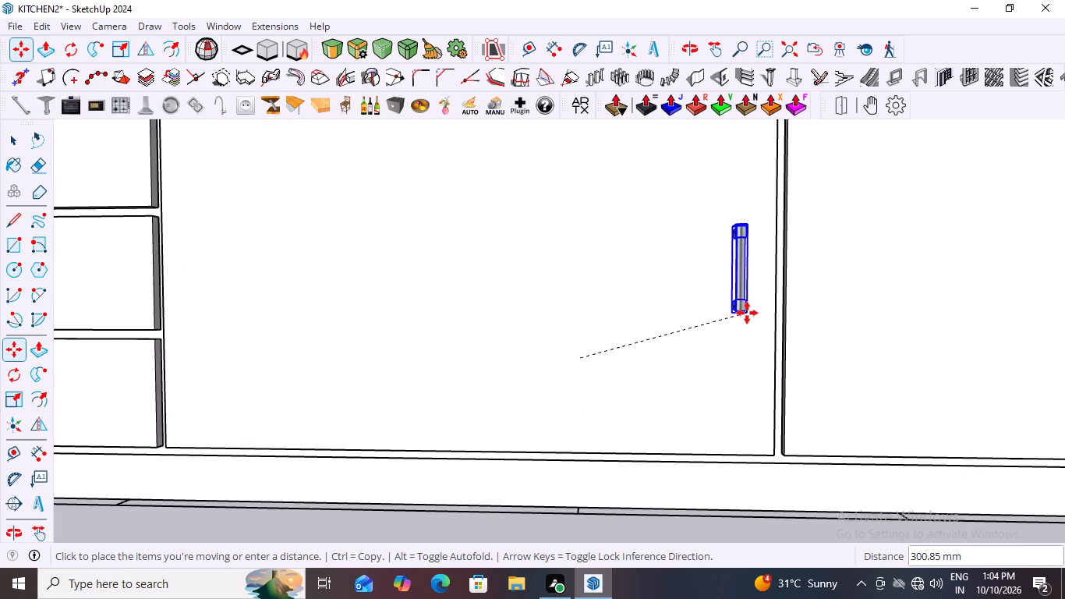
pyautogui.scroll(-8, 738, 315)
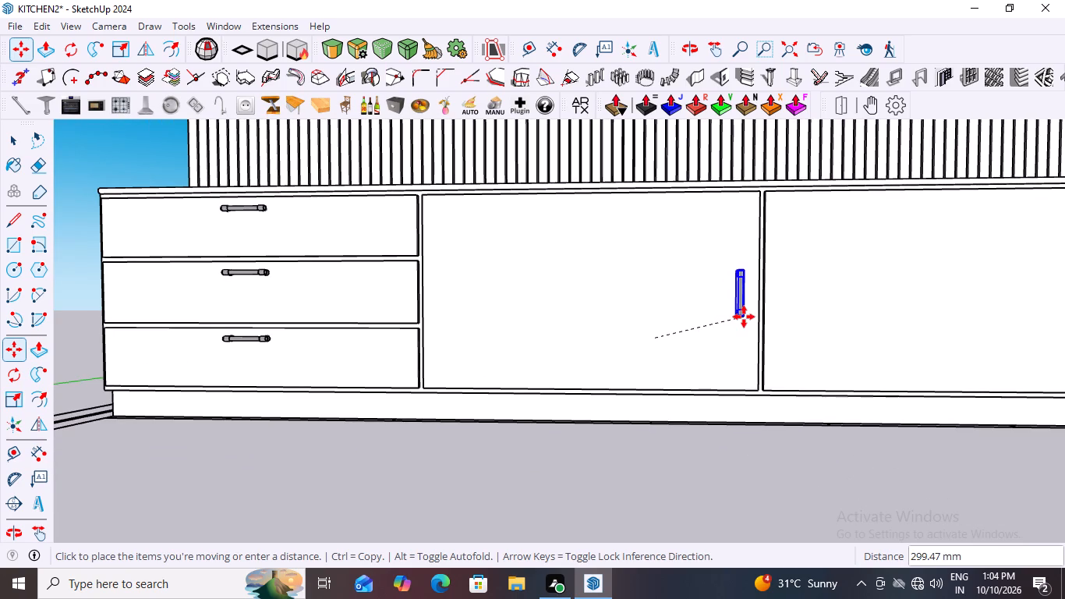
pyautogui.click(744, 317)
# Copy the upright handle about 152 mm along the red axis onto the adjoining plain cabinet front.
pyautogui.scroll(-5, 601, 392)
pyautogui.scroll(5, 701, 324)
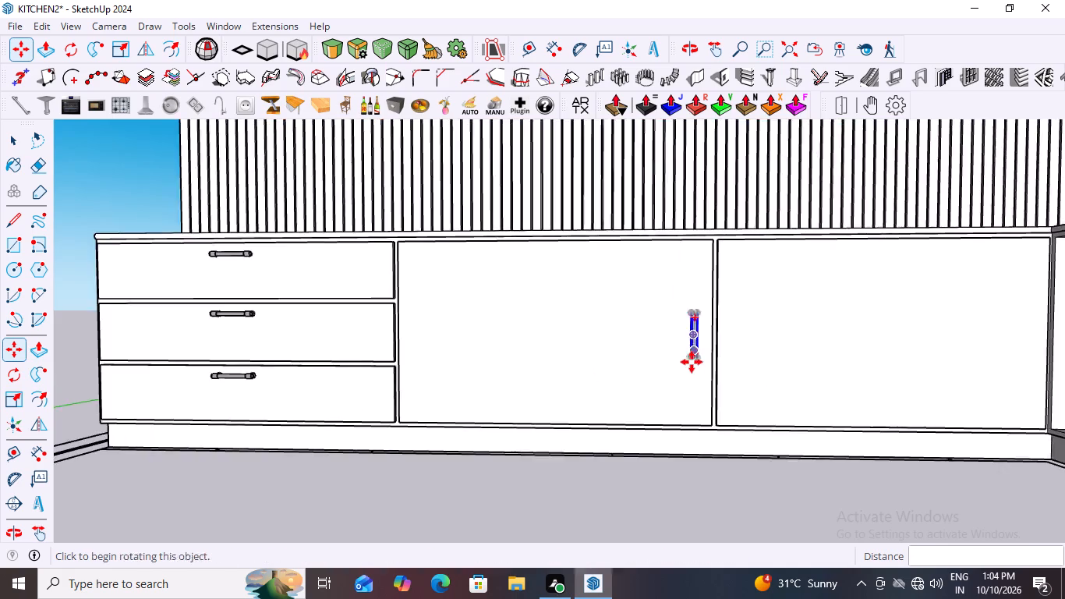
pyautogui.scroll(7, 692, 362)
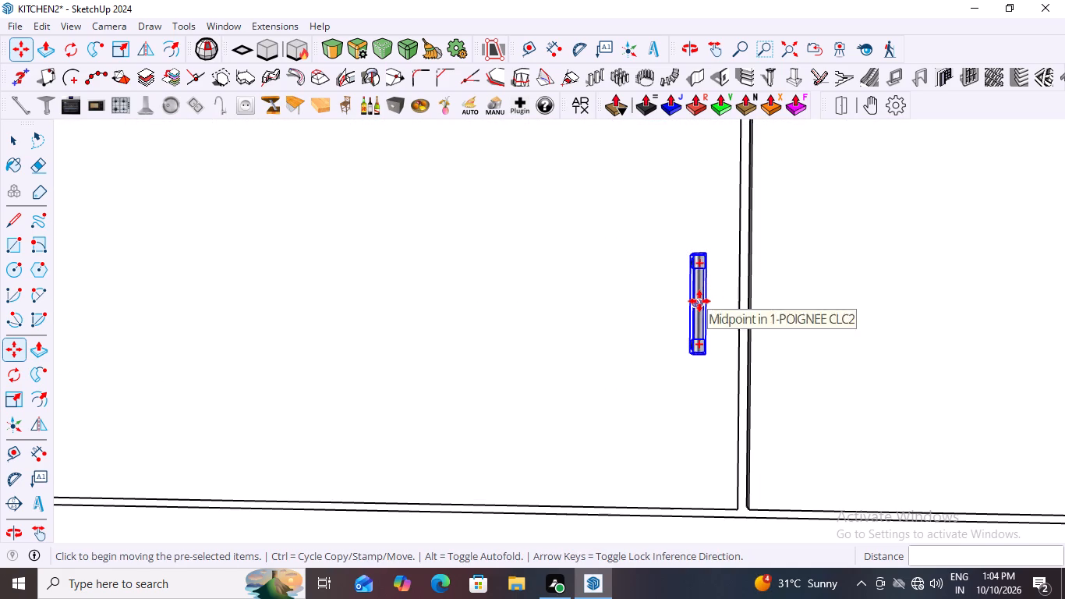
pyautogui.click(700, 303)
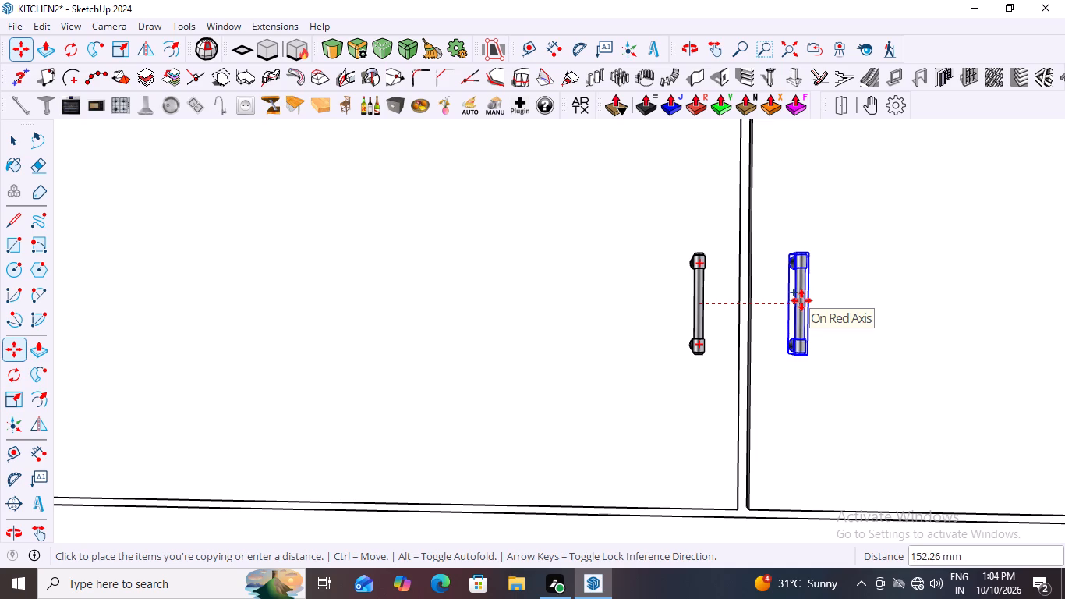
pyautogui.click(801, 300)
pyautogui.scroll(-16, 582, 258)
pyautogui.press('space')
pyautogui.click(668, 427)
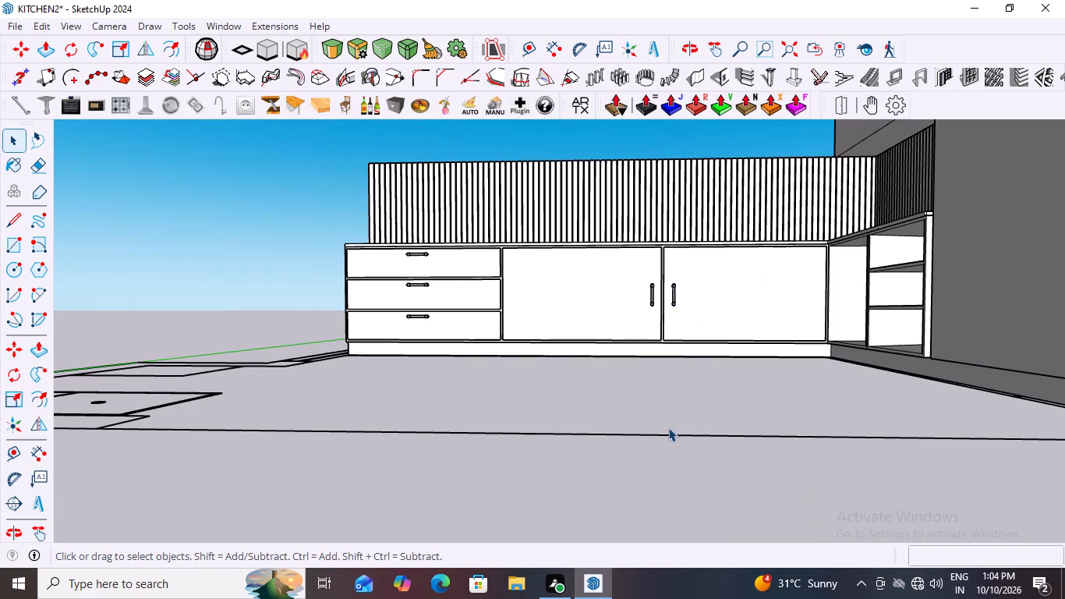
# Open the base cabinet group, delete the long dashed guide line running out behind the cabinets, and leave the group.
pyautogui.moveTo(721, 370); pyautogui.dragTo(760, 441, button='middle')
pyautogui.scroll(-2, 760, 441)
pyautogui.scroll(-2, 675, 372)
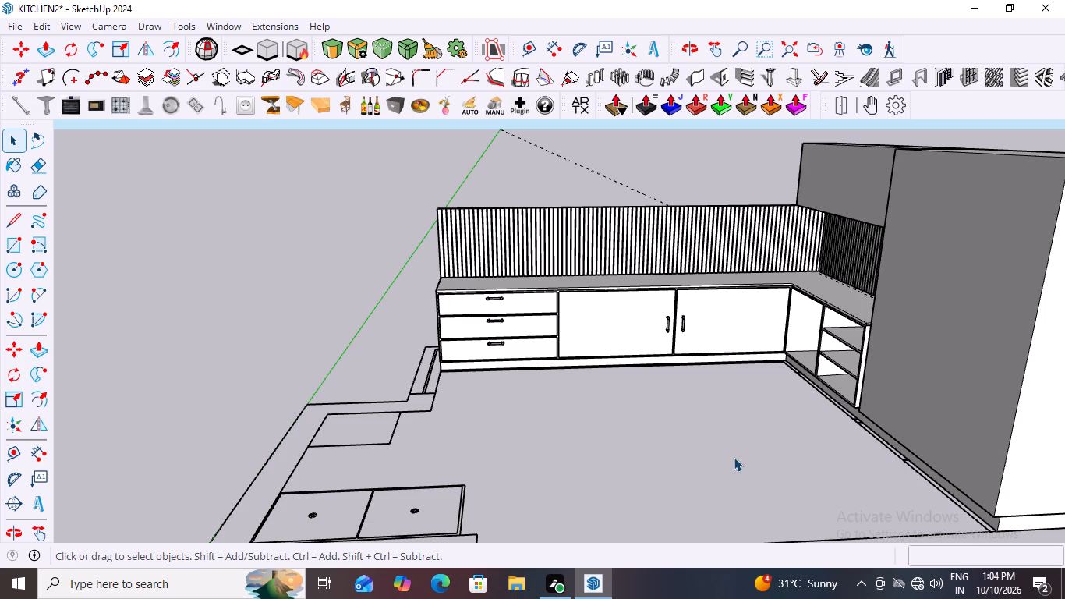
pyautogui.scroll(-4, 727, 471)
pyautogui.moveTo(718, 436); pyautogui.dragTo(969, 506, button='middle')
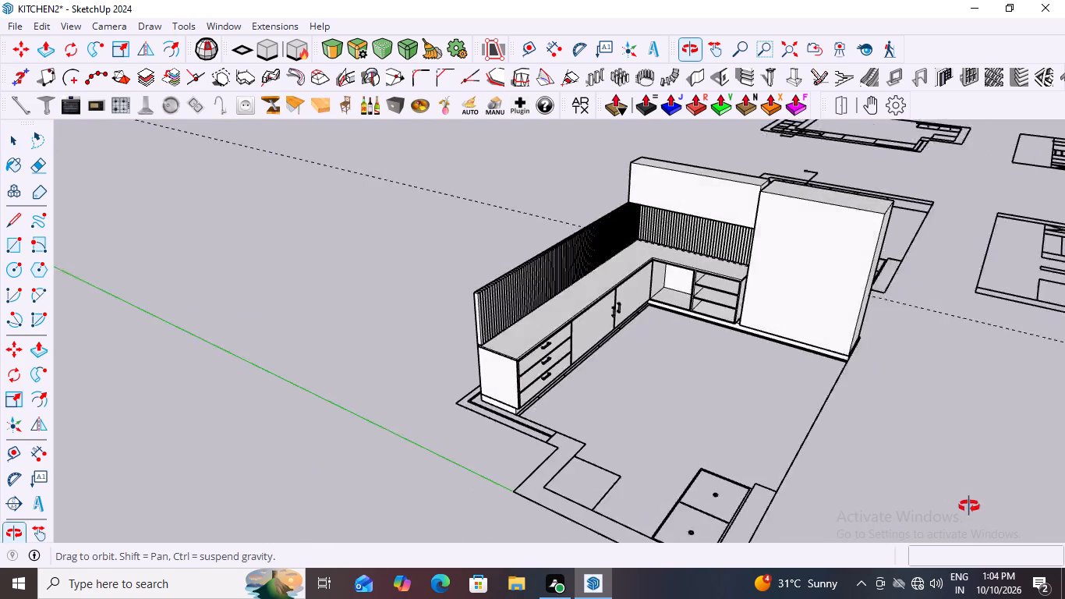
pyautogui.moveTo(969, 506); pyautogui.dragTo(1014, 525, button='middle')
pyautogui.scroll(-4, 677, 404)
pyautogui.scroll(3, 508, 203)
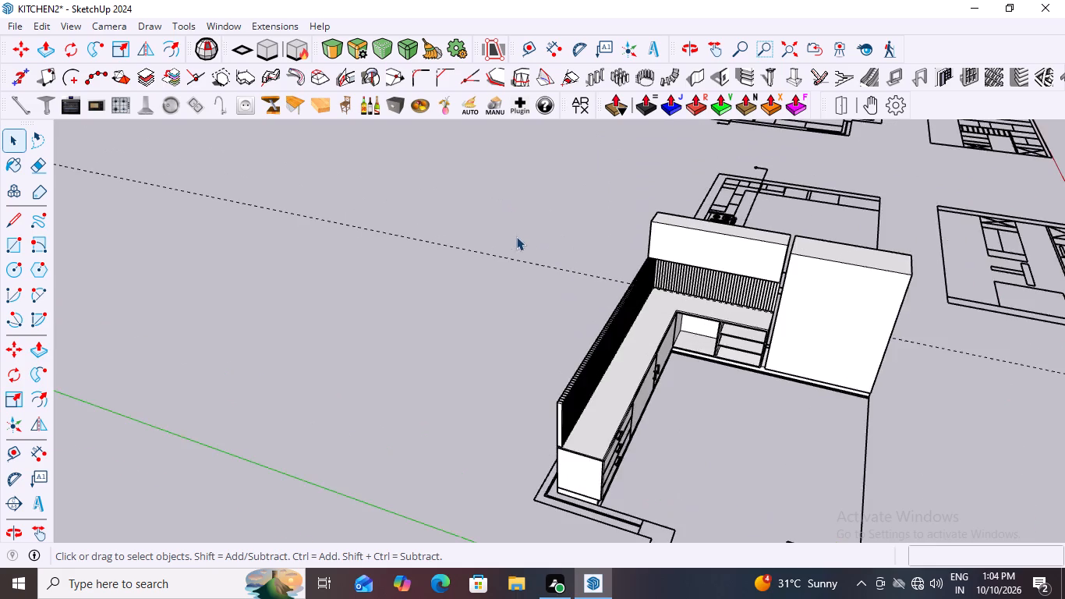
pyautogui.scroll(2, 516, 236)
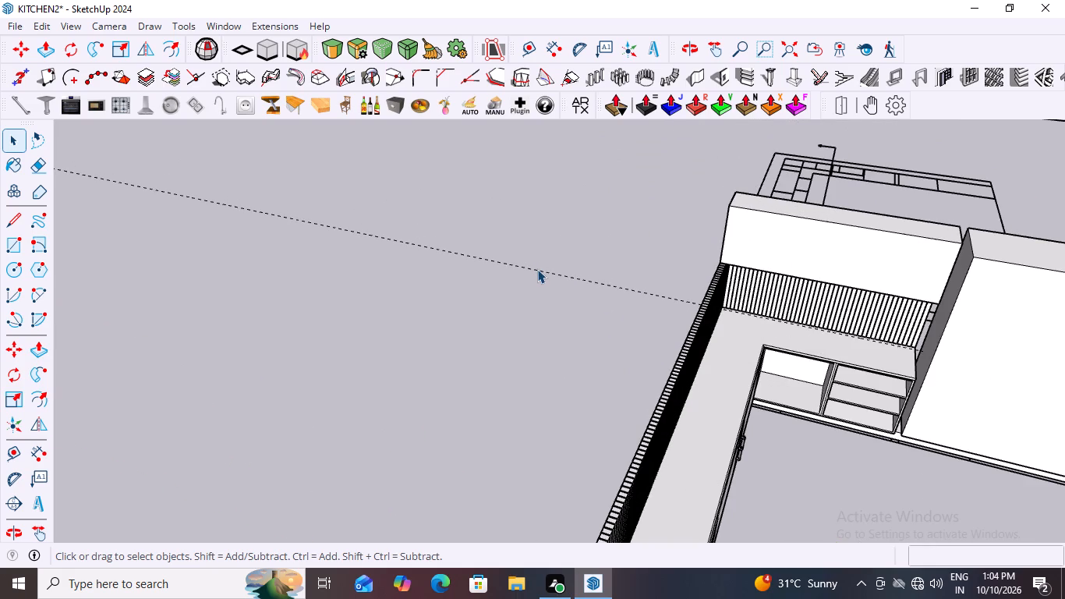
pyautogui.click(537, 269)
pyautogui.doubleClick(537, 269)
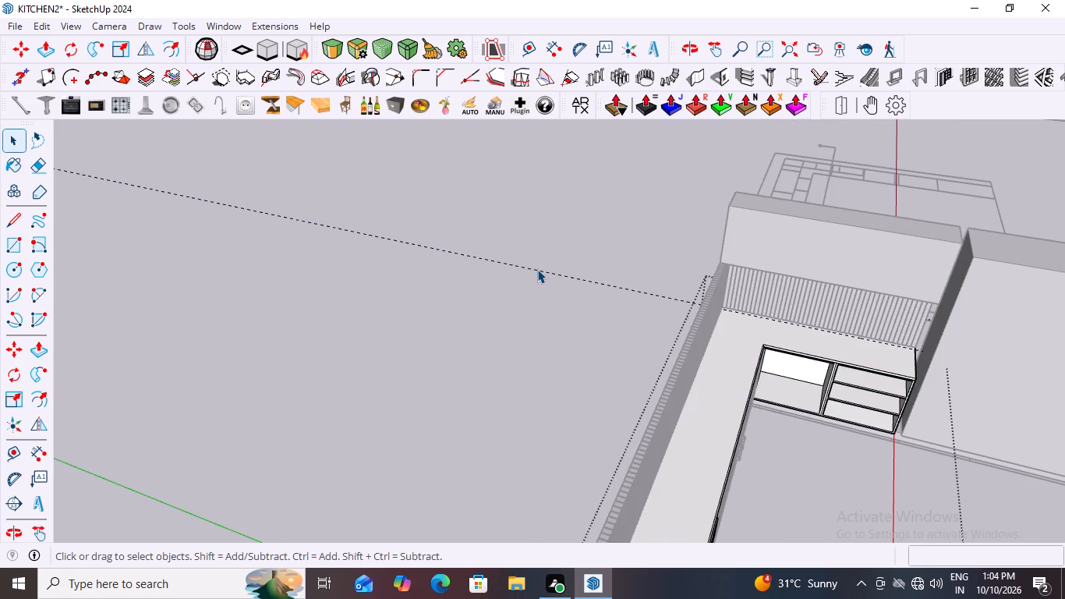
pyautogui.click(537, 269)
pyautogui.press('Delete')
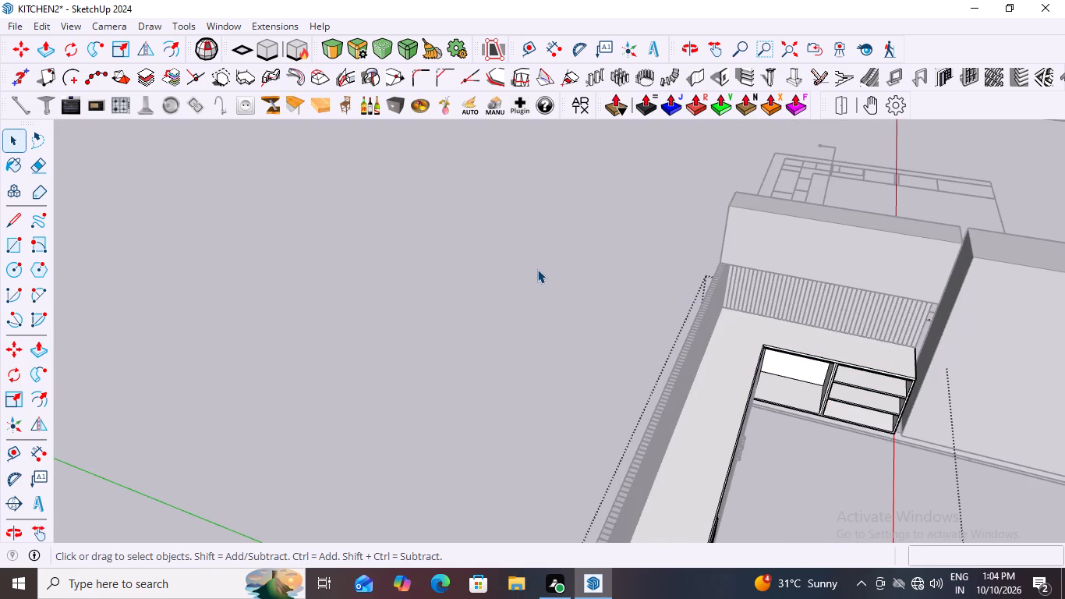
pyautogui.scroll(-3, 476, 281)
pyautogui.click(445, 147)
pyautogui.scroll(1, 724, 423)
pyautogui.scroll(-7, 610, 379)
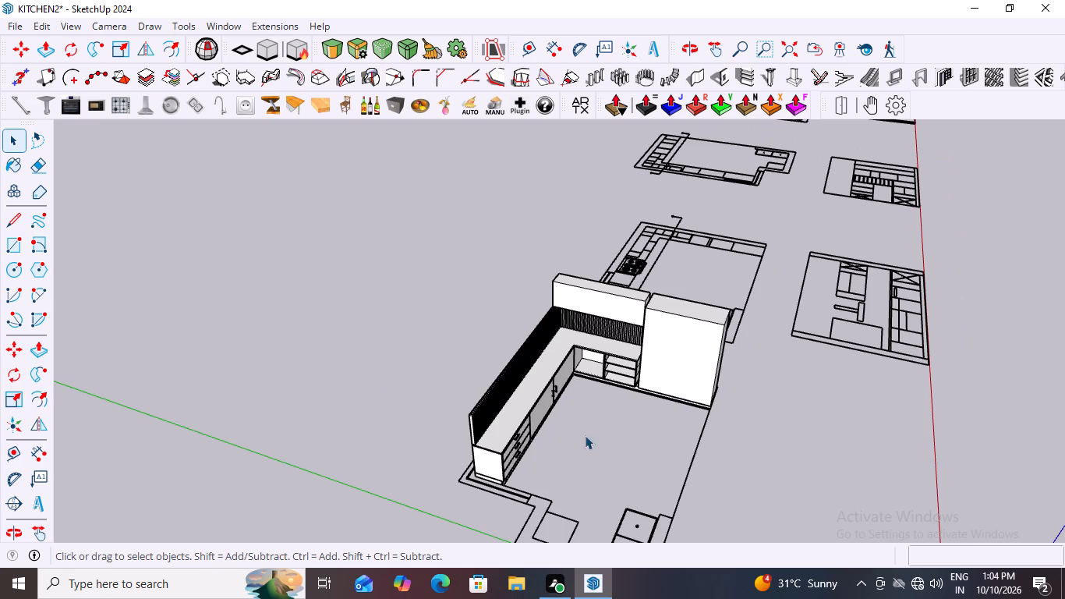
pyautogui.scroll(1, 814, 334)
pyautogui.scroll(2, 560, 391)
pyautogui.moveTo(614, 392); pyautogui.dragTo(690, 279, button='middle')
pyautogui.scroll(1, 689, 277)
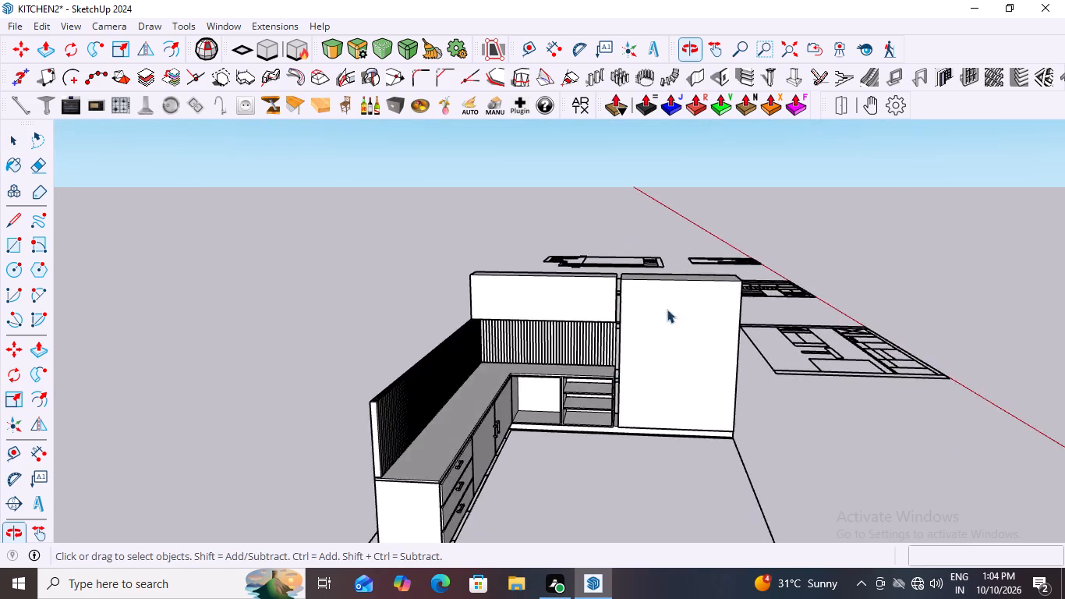
# Open the base cabinet group and push the divider's face in the undivided corner compartment 9 mm into the divider.
pyautogui.scroll(18, 570, 395)
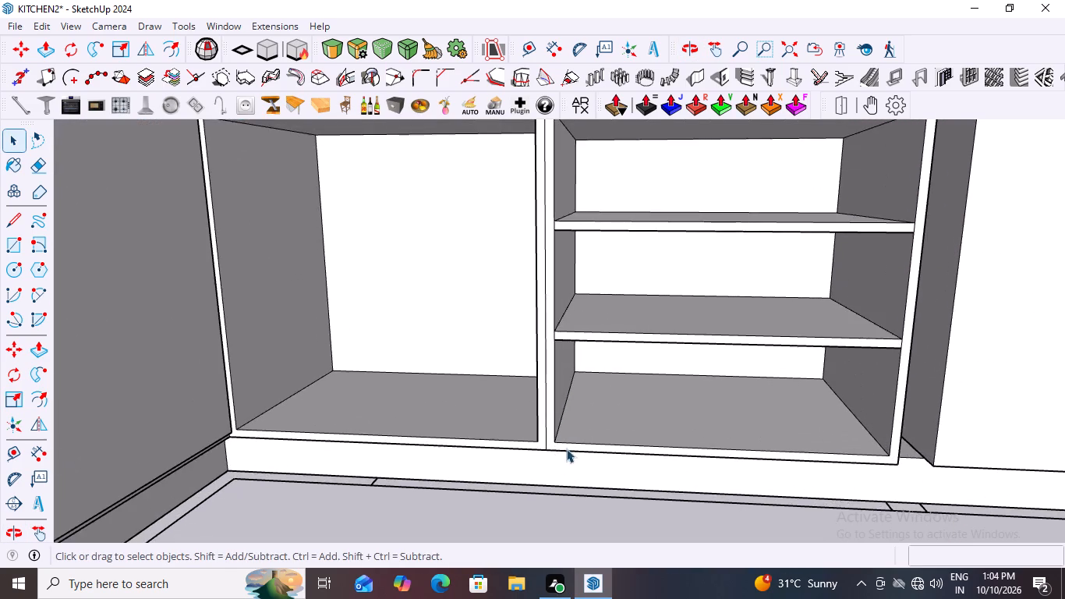
pyautogui.scroll(-3, 576, 429)
pyautogui.moveTo(582, 442); pyautogui.dragTo(565, 448, button='middle')
pyautogui.scroll(2, 528, 369)
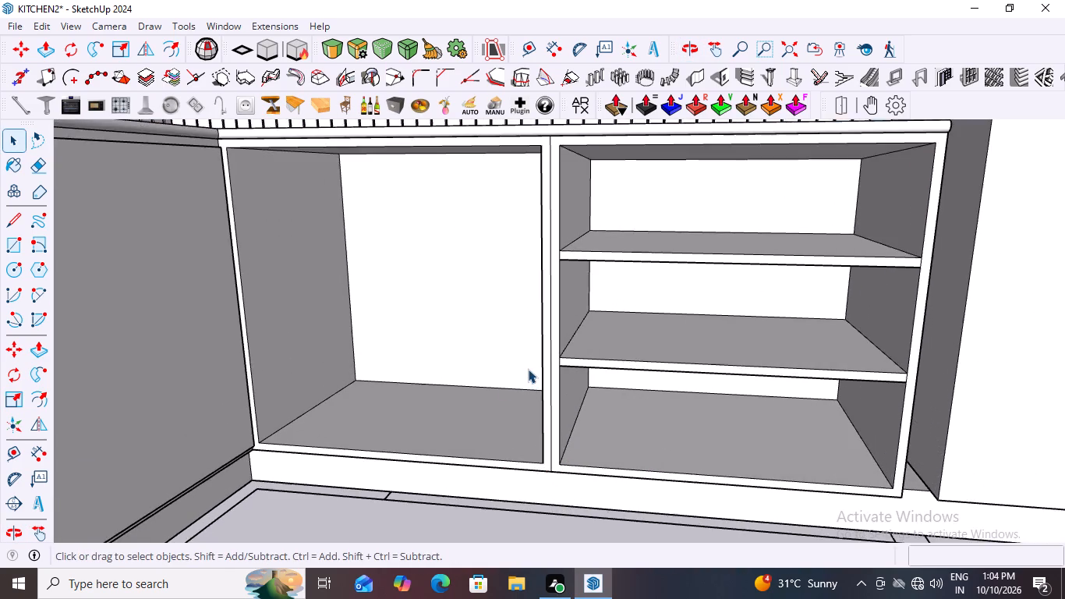
pyautogui.moveTo(501, 385); pyautogui.dragTo(581, 410, button='middle')
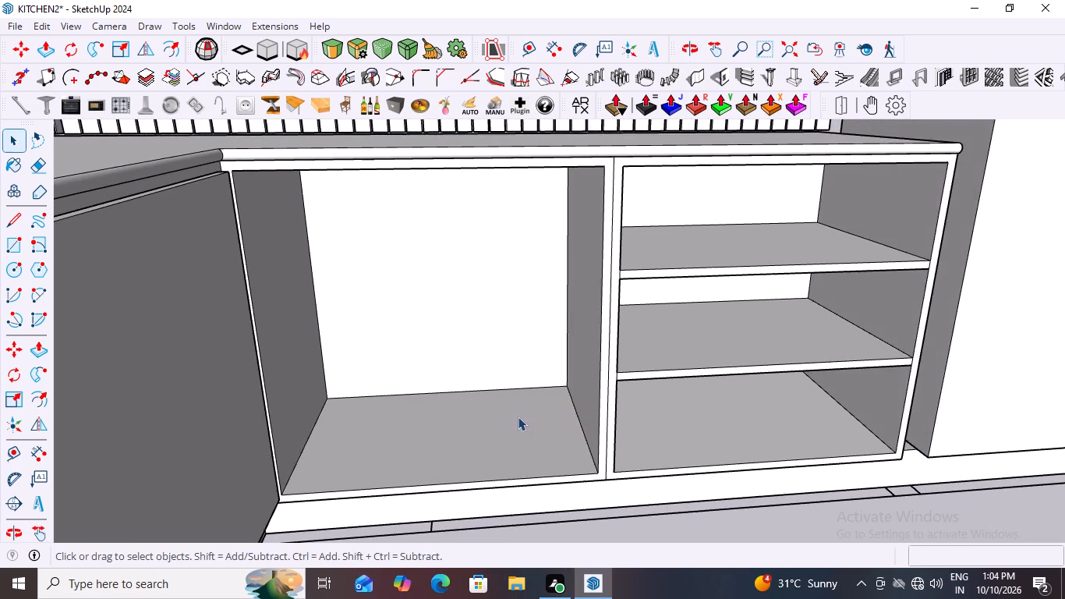
pyautogui.scroll(3, 518, 416)
pyautogui.click(615, 364)
pyautogui.doubleClick(617, 363)
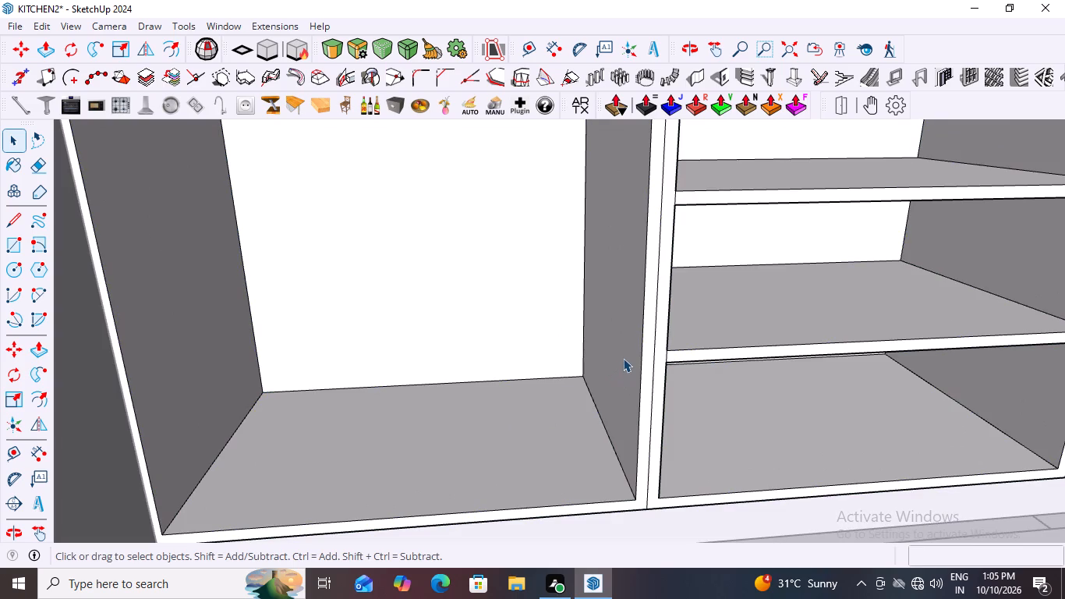
pyautogui.click(623, 358)
pyautogui.press('p')
pyautogui.click(617, 353)
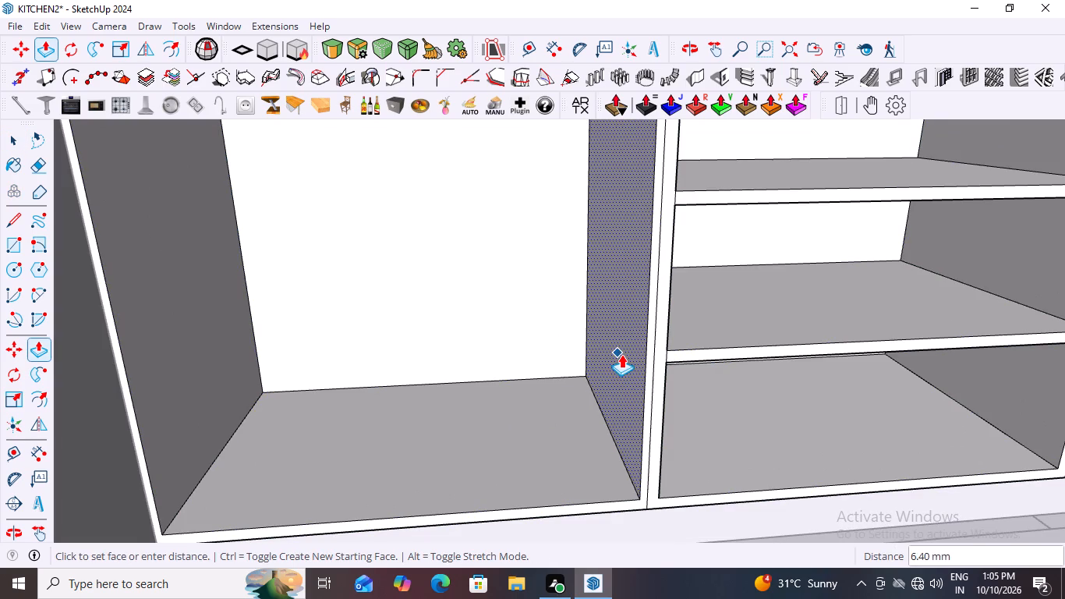
pyautogui.press('9')
pyautogui.write('MM')
pyautogui.press('Return')
# Push the divider's three side faces in the shelved compartments 9 mm into the divider.
pyautogui.scroll(-3, 617, 445)
pyautogui.moveTo(780, 488); pyautogui.dragTo(624, 484, button='middle')
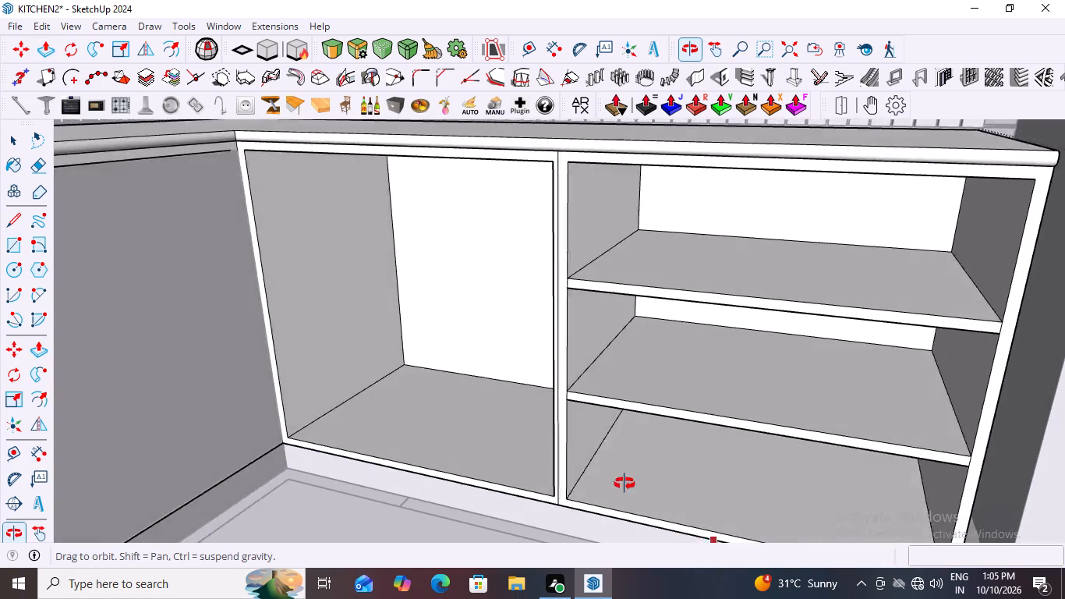
pyautogui.moveTo(624, 484); pyautogui.dragTo(607, 466, button='middle')
pyautogui.press('space')
pyautogui.click(556, 427)
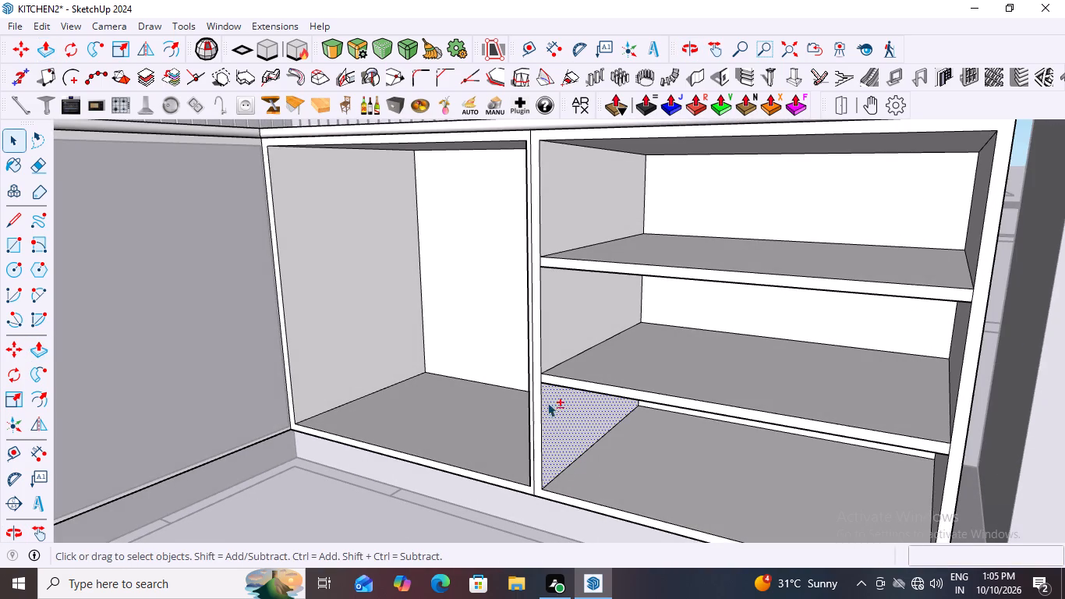
pyautogui.keyDown('shift'); pyautogui.click(559, 324); pyautogui.keyUp('shift')
pyautogui.keyDown('shift'); pyautogui.click(564, 203); pyautogui.keyUp('shift')
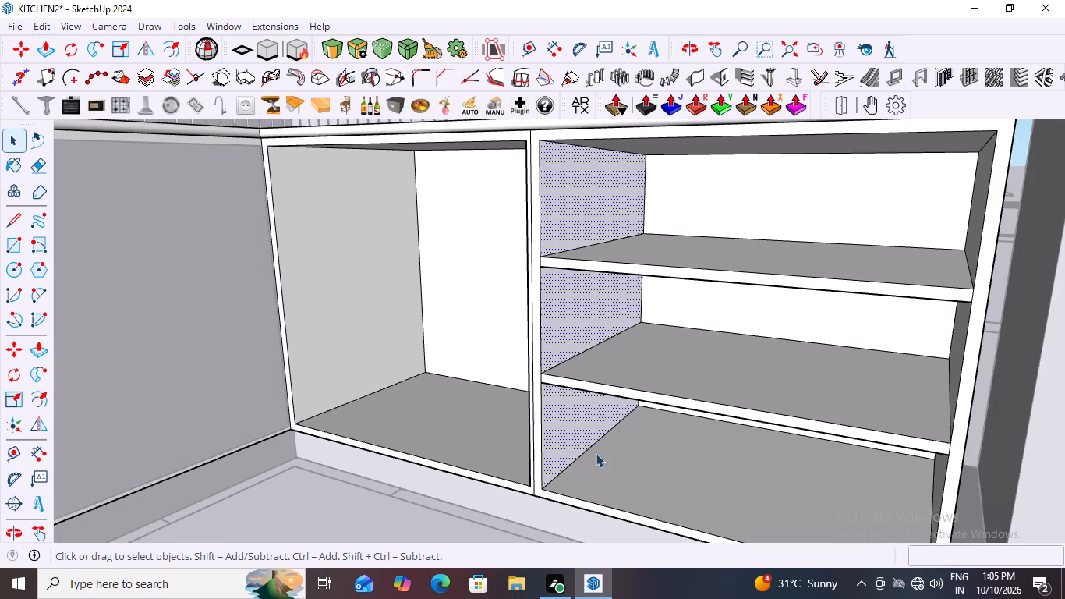
pyautogui.press('p')
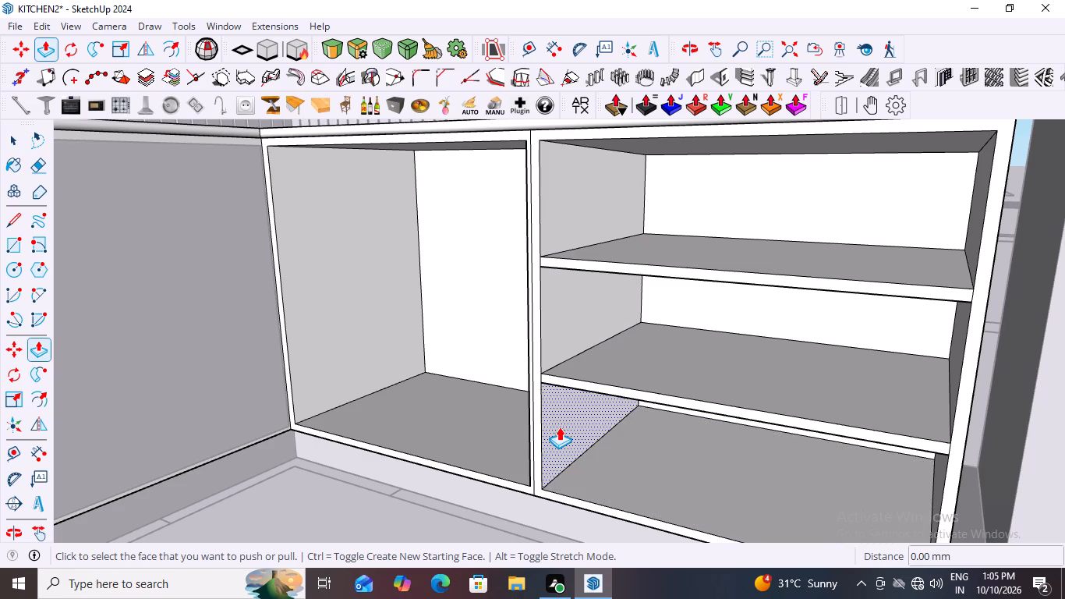
pyautogui.click(559, 427)
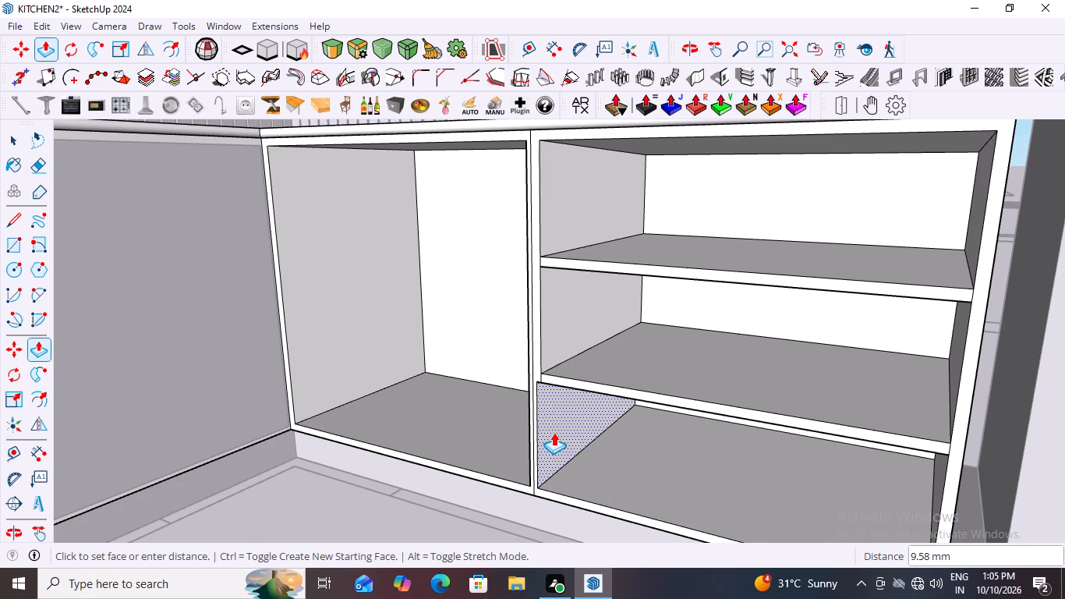
pyautogui.write('9MM')
pyautogui.press('Return')
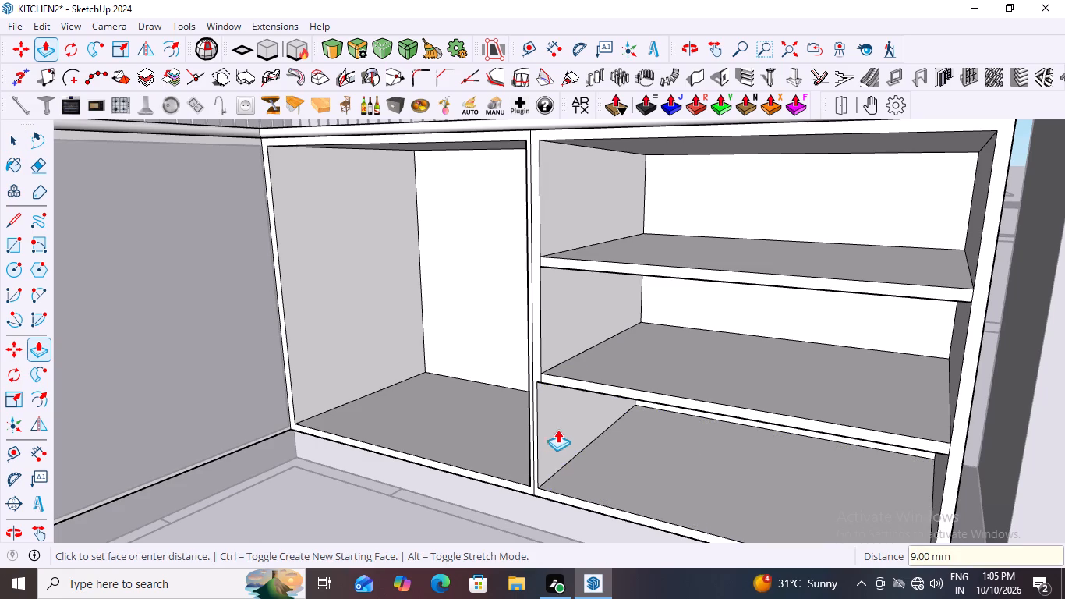
pyautogui.click(559, 311)
pyautogui.click(559, 311)
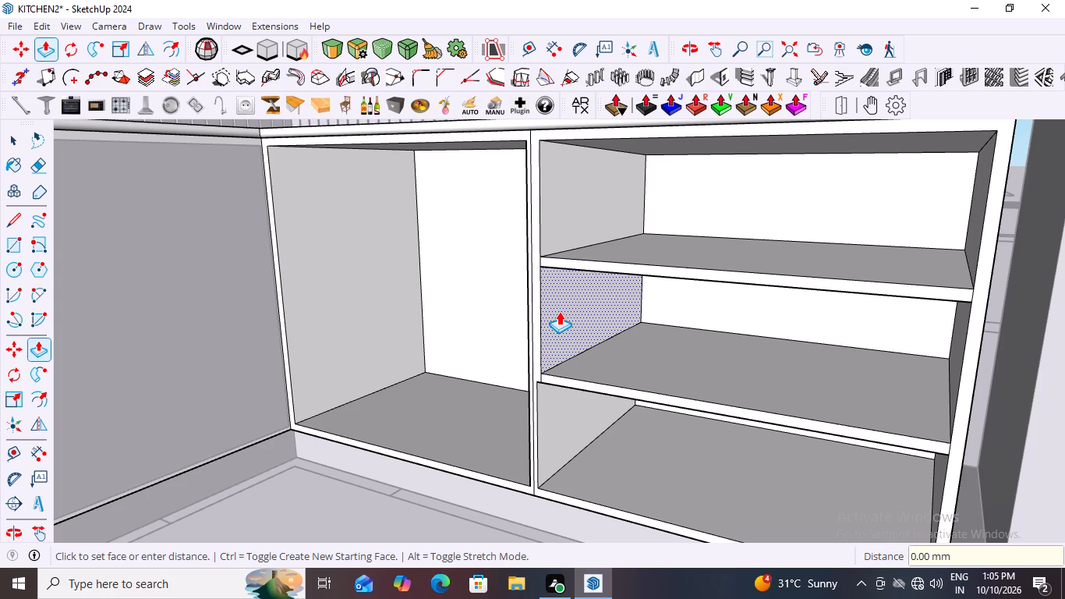
pyautogui.click(559, 311)
pyautogui.doubleClick(578, 201)
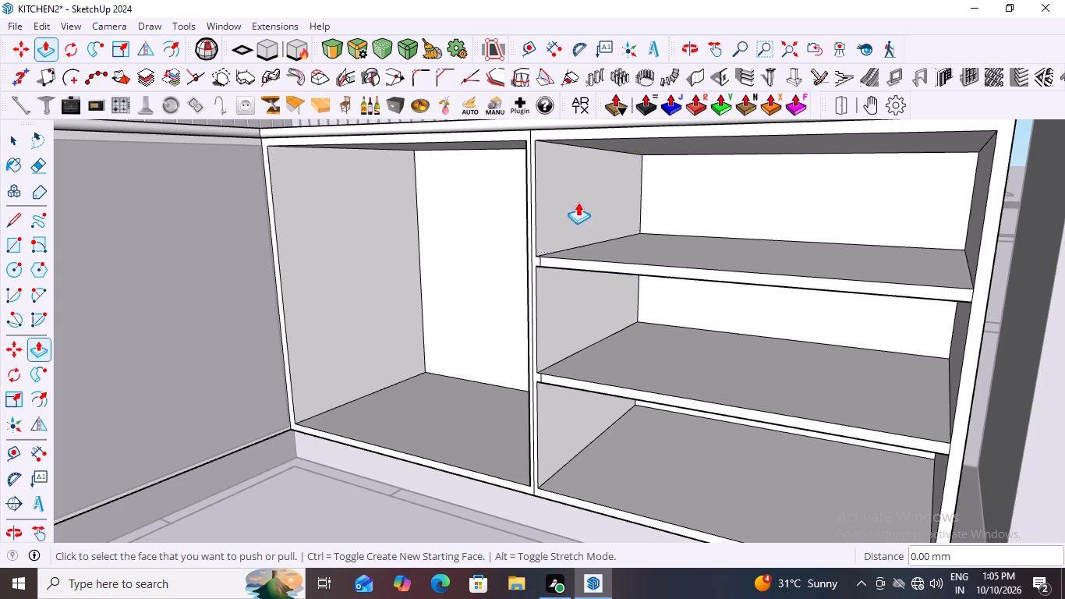
# Delete the vertical seam along the divider's front and the short seams at both shelf ends, and leave the group.
pyautogui.scroll(-1, 550, 432)
pyautogui.moveTo(522, 454); pyautogui.dragTo(599, 461, button='middle')
pyautogui.scroll(4, 604, 399)
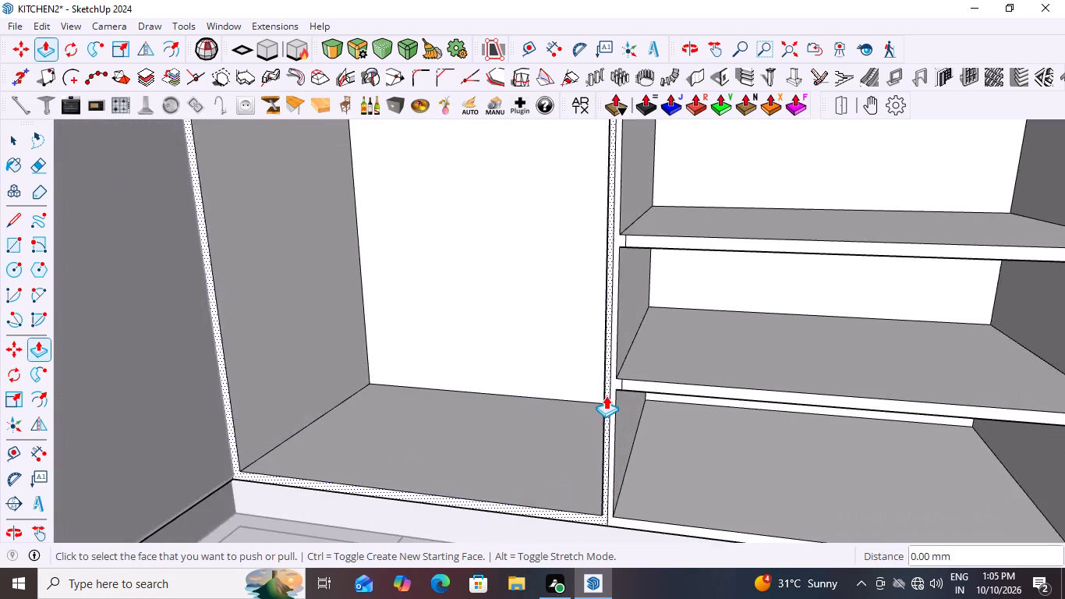
pyautogui.scroll(3, 606, 395)
pyautogui.scroll(-3, 562, 400)
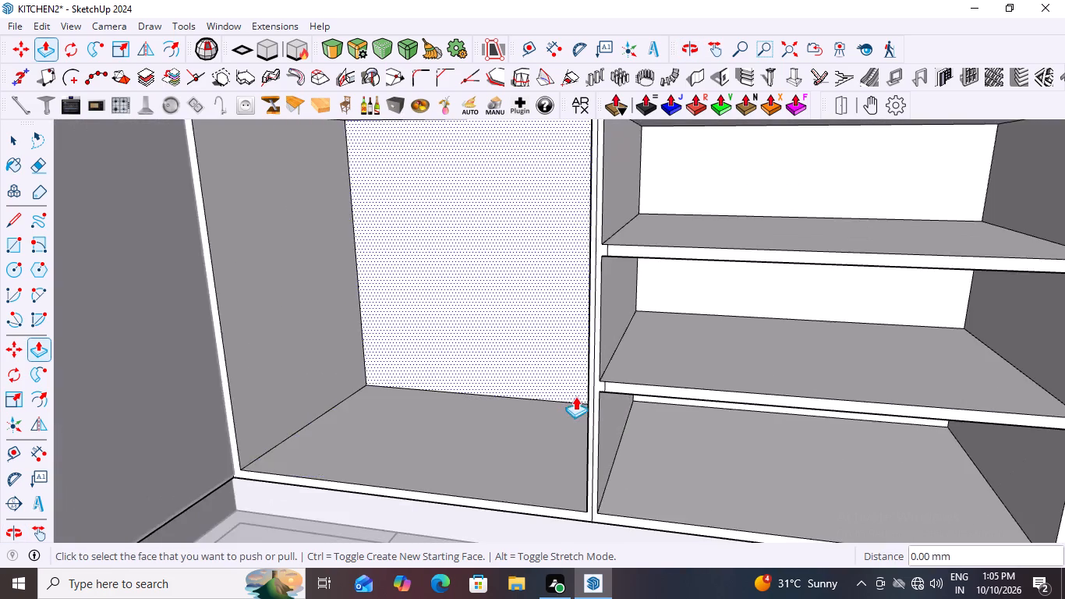
pyautogui.scroll(-5, 575, 396)
pyautogui.moveTo(614, 470); pyautogui.dragTo(670, 450, button='middle')
pyautogui.scroll(6, 617, 448)
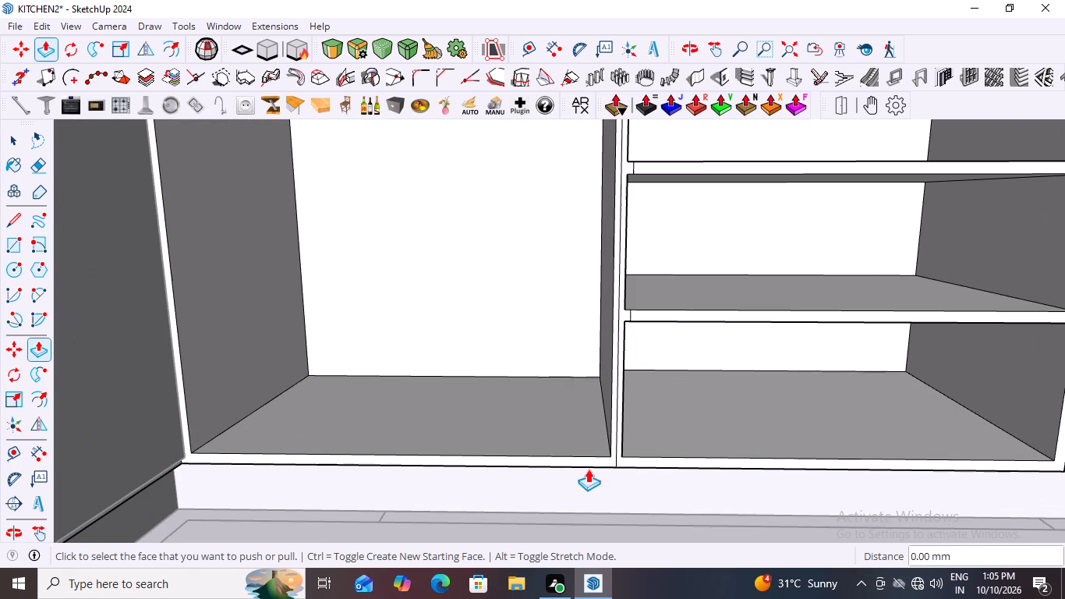
pyautogui.press('space')
pyautogui.scroll(3, 603, 458)
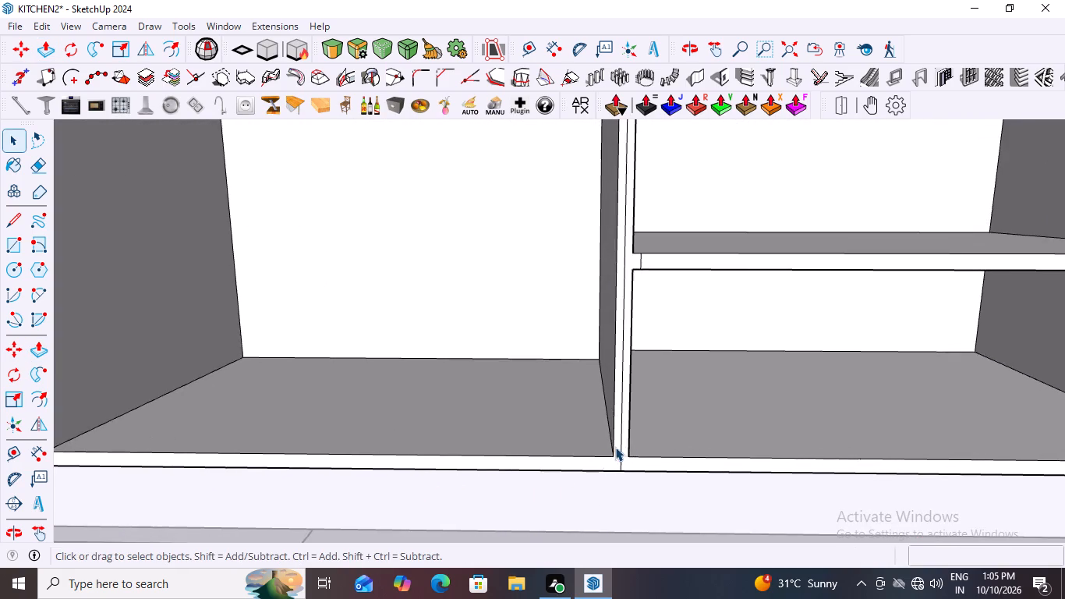
pyautogui.scroll(2, 630, 442)
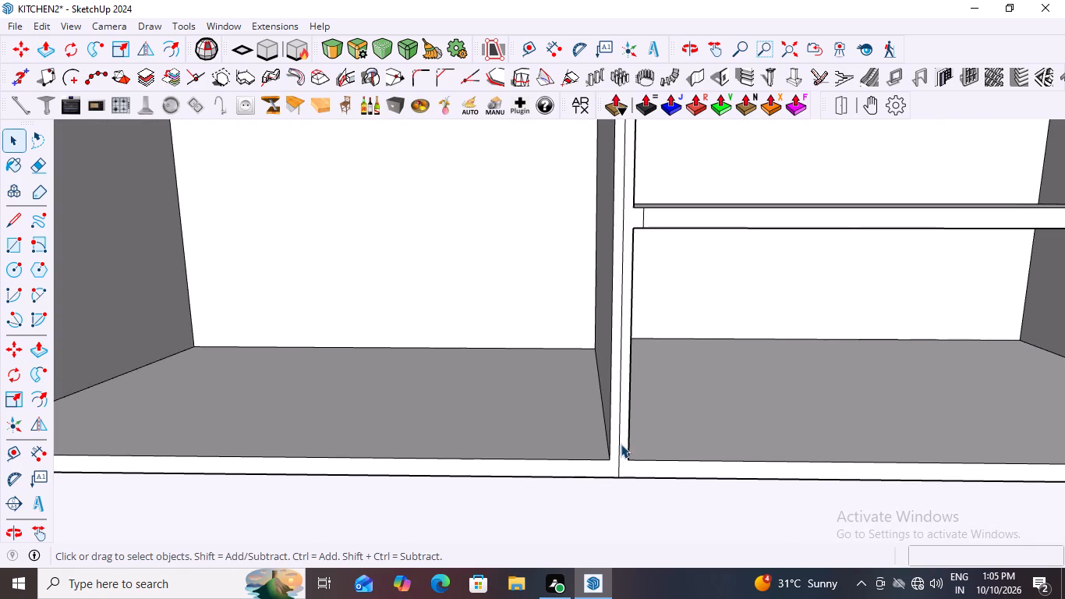
pyautogui.click(621, 444)
pyautogui.scroll(-6, 545, 480)
pyautogui.scroll(-4, 707, 445)
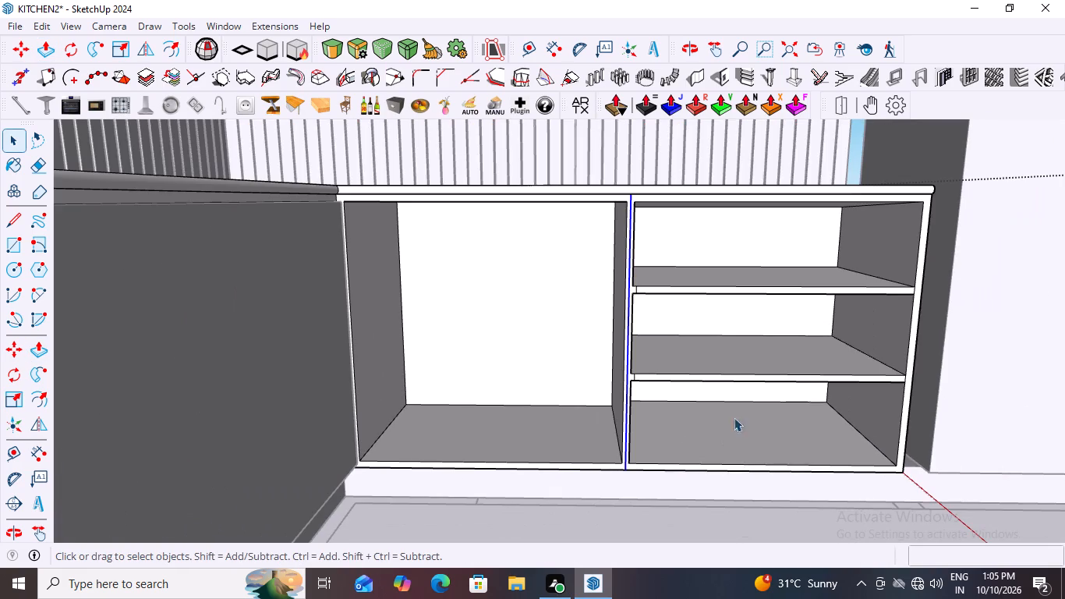
pyautogui.scroll(3, 637, 213)
pyautogui.scroll(3, 625, 362)
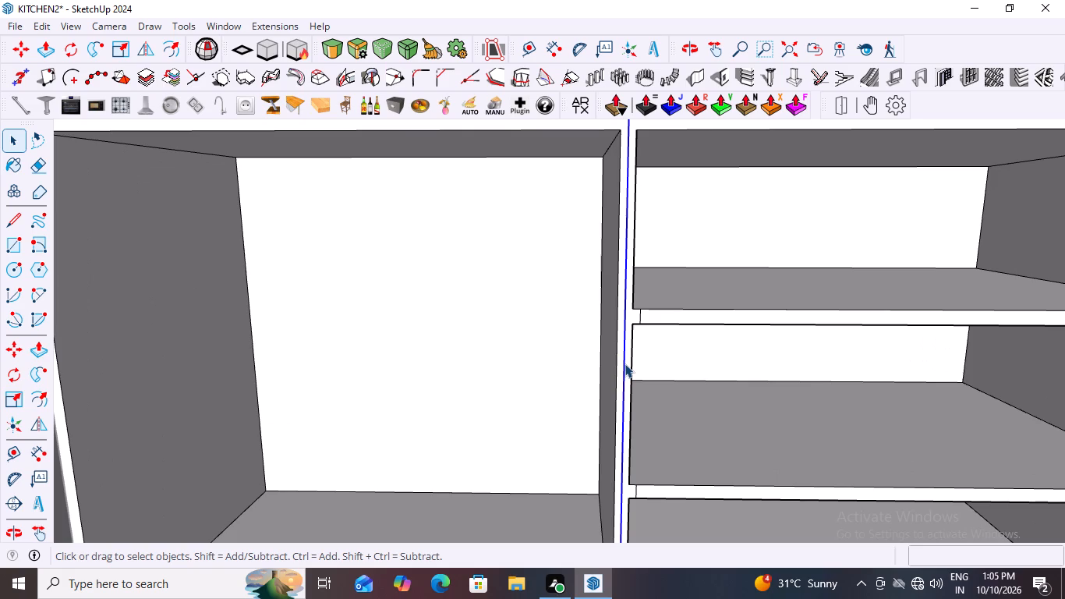
pyautogui.keyDown('shift'); pyautogui.click(640, 313); pyautogui.keyUp('shift')
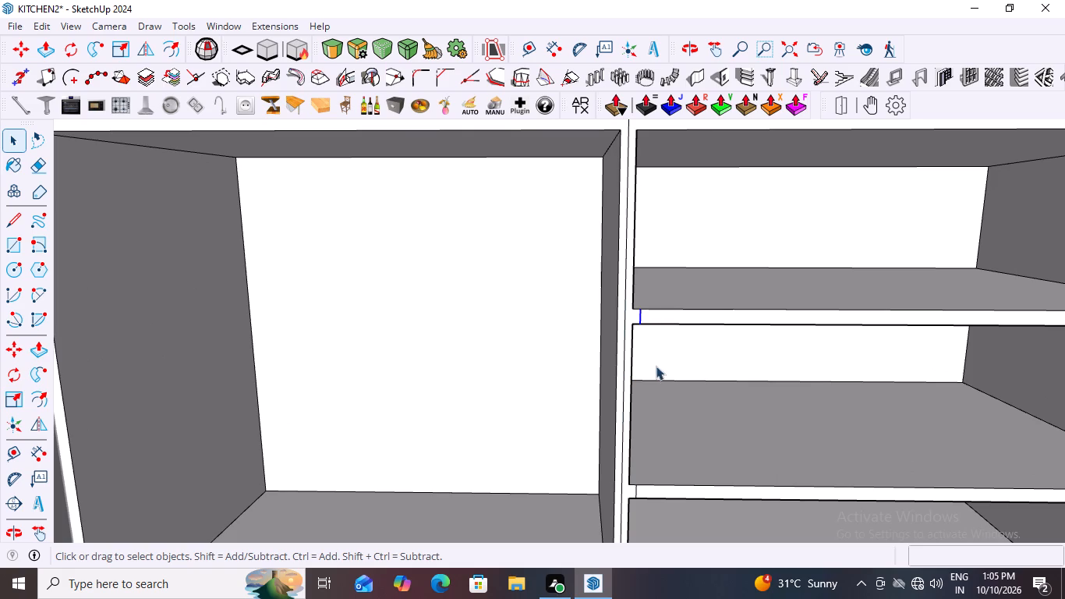
pyautogui.keyDown('shift'); pyautogui.click(624, 307); pyautogui.keyUp('shift')
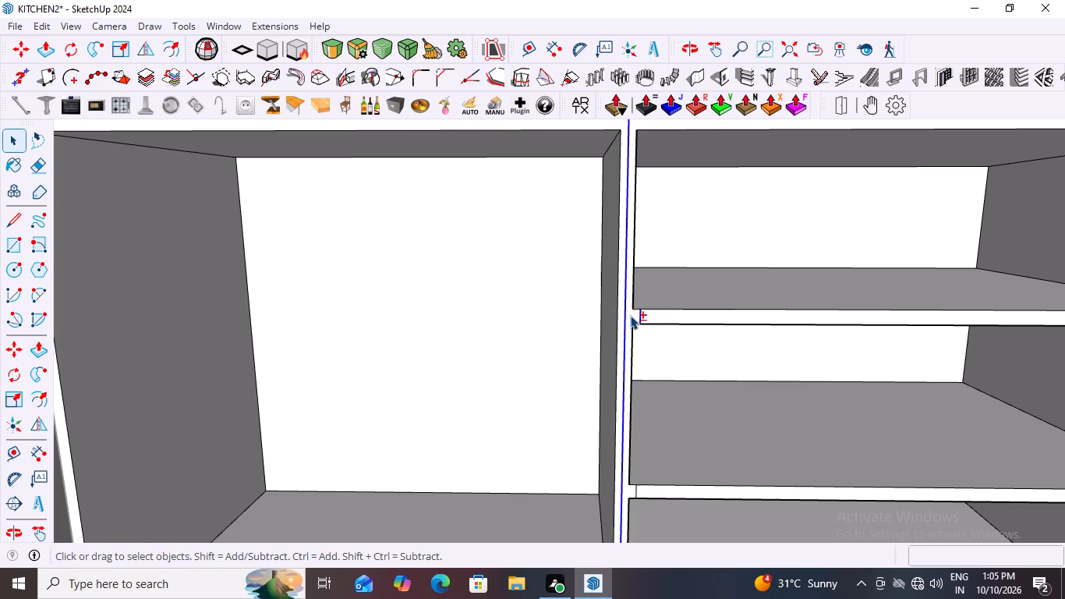
pyautogui.keyDown('shift'); pyautogui.scroll(-5, 655, 285); pyautogui.keyUp('shift')
pyautogui.keyDown('shift'); pyautogui.scroll(7, 660, 473); pyautogui.keyUp('shift')
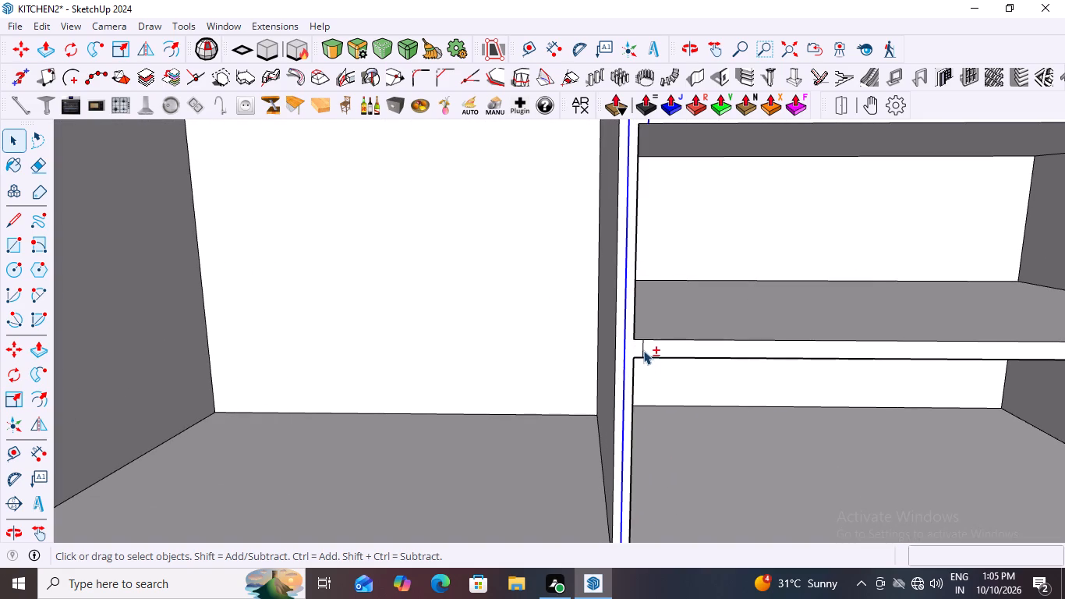
pyautogui.keyDown('shift'); pyautogui.click(643, 347); pyautogui.keyUp('shift')
pyautogui.press('Delete')
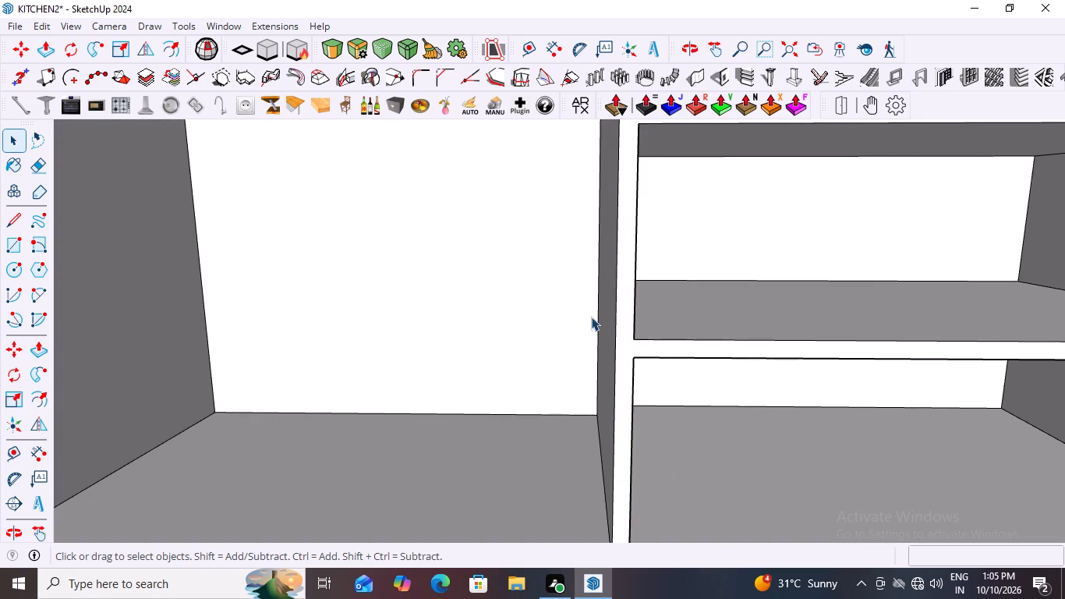
pyautogui.scroll(-9, 541, 296)
pyautogui.moveTo(649, 452); pyautogui.dragTo(643, 445, button='middle')
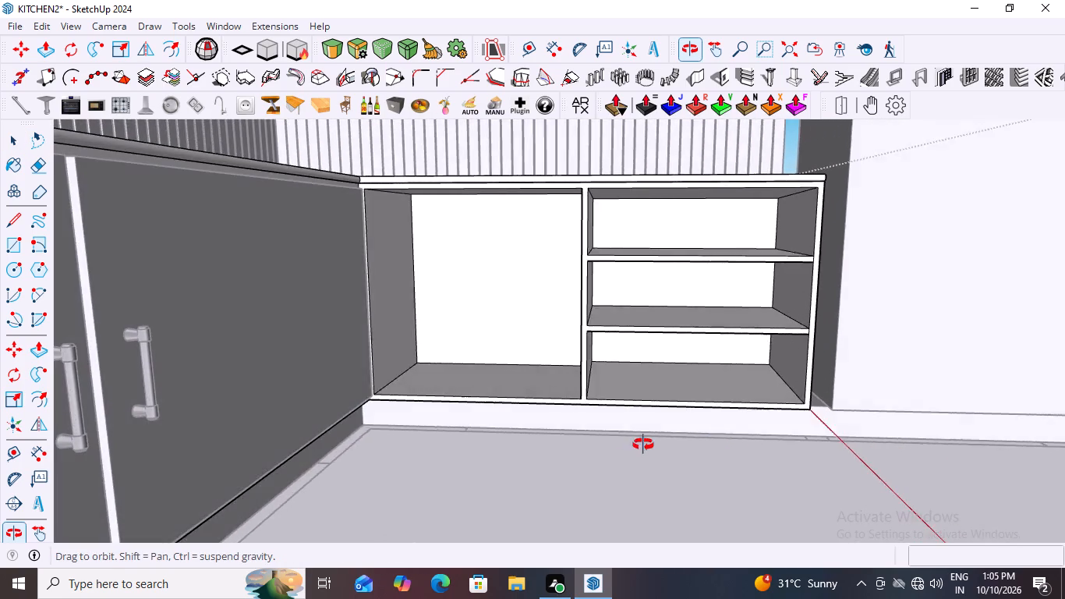
pyautogui.moveTo(643, 445); pyautogui.dragTo(648, 445, button='middle')
pyautogui.scroll(-6, 649, 449)
pyautogui.click(639, 491)
pyautogui.scroll(-4, 598, 445)
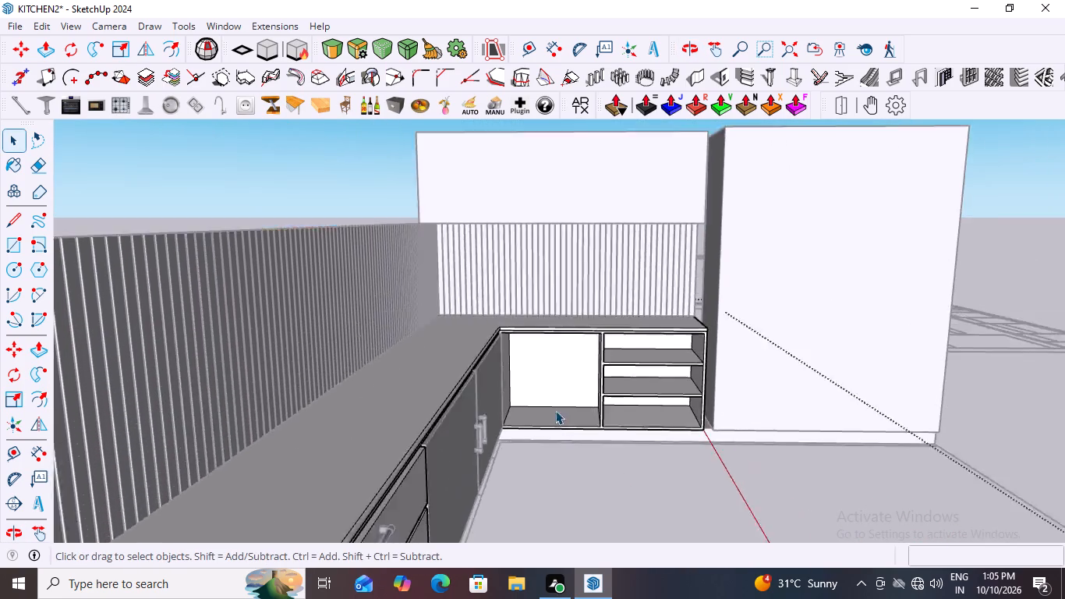
pyautogui.scroll(-2, 555, 410)
pyautogui.click(975, 240)
pyautogui.click(954, 242)
# Examine the whole kitchen model, including the base cabinets, fluted backsplash and tall unit, from several sides.
pyautogui.scroll(2, 527, 519)
pyautogui.scroll(-3, 551, 477)
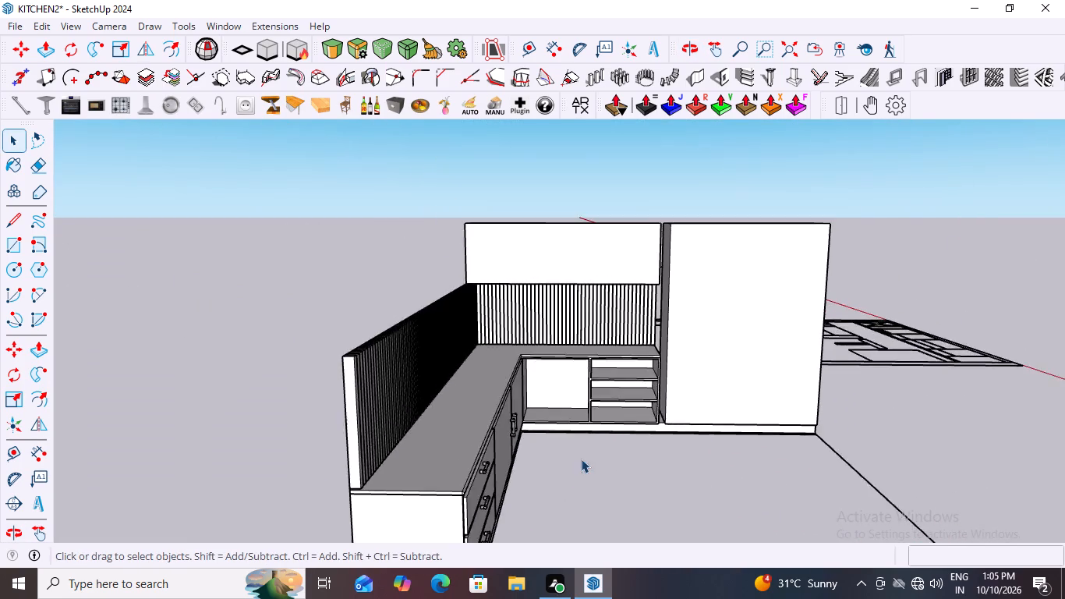
pyautogui.scroll(-3, 581, 459)
pyautogui.moveTo(673, 509); pyautogui.dragTo(402, 526, button='middle')
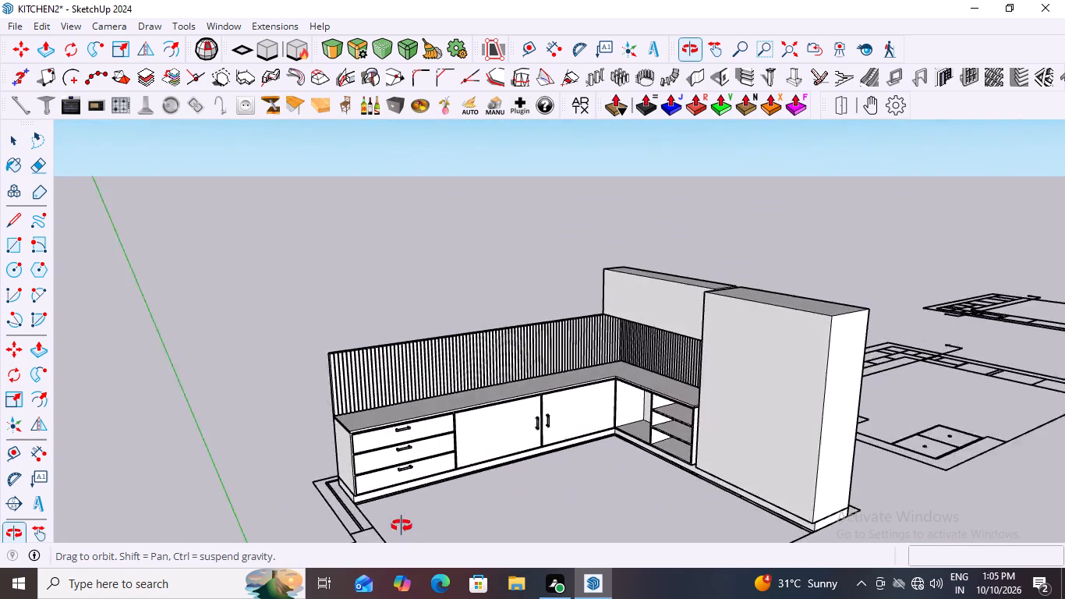
pyautogui.moveTo(402, 526); pyautogui.dragTo(512, 562, button='middle')
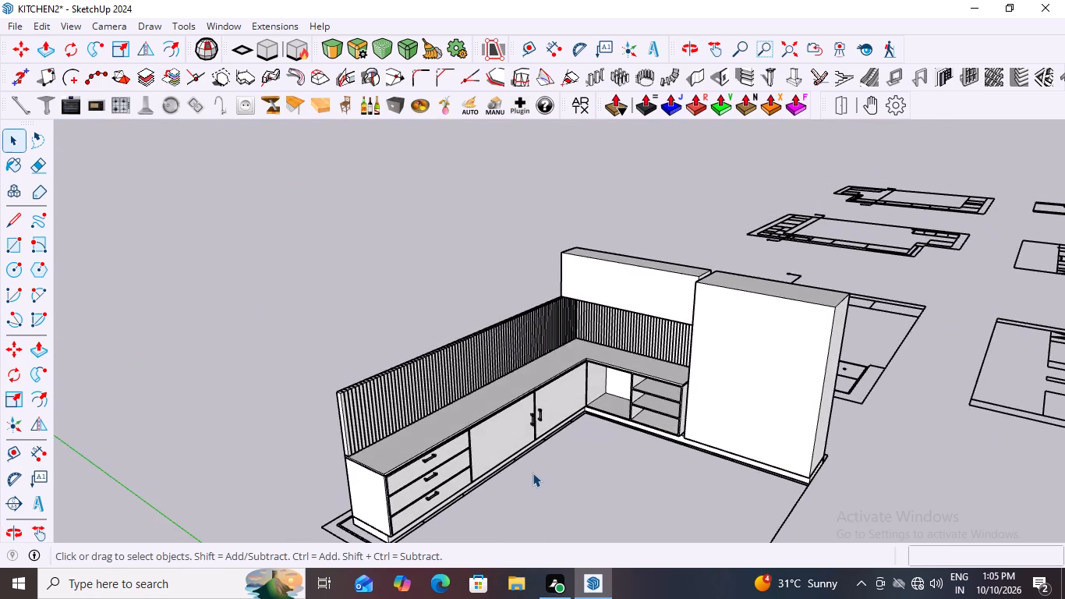
pyautogui.scroll(2, 532, 464)
pyautogui.scroll(-2, 536, 457)
pyautogui.moveTo(655, 479); pyautogui.dragTo(653, 463, button='middle')
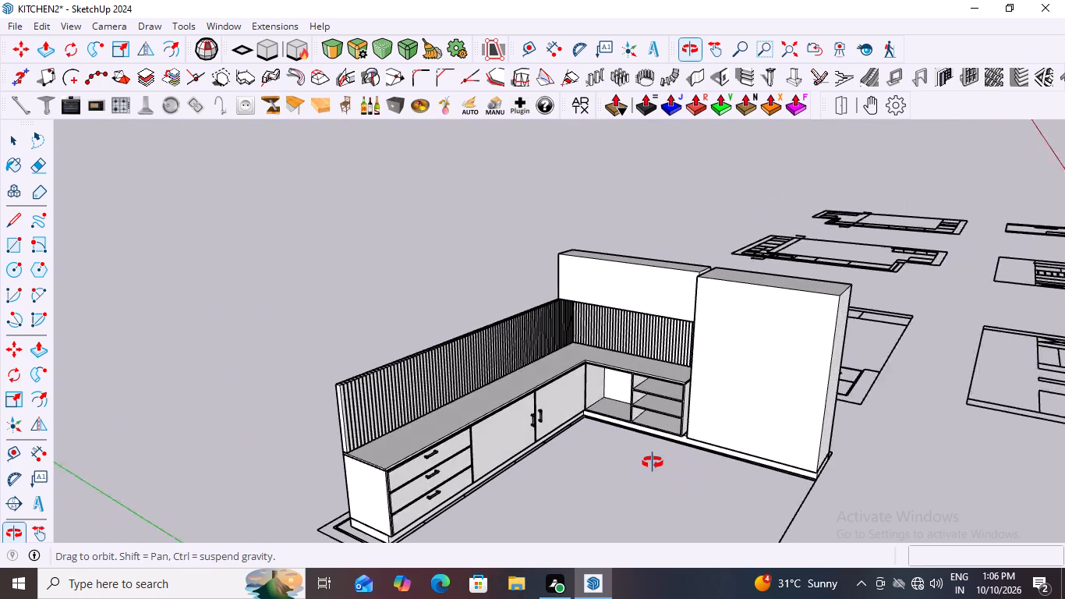
pyautogui.moveTo(653, 463); pyautogui.dragTo(674, 466, button='middle')
pyautogui.scroll(3, 674, 466)
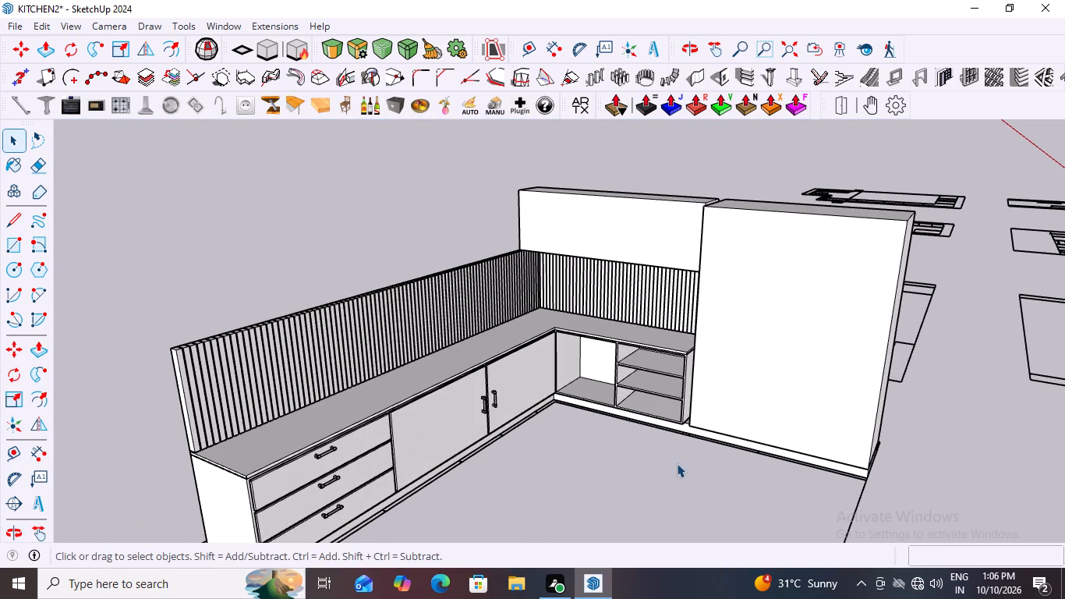
pyautogui.moveTo(569, 448); pyautogui.dragTo(922, 468, button='middle')
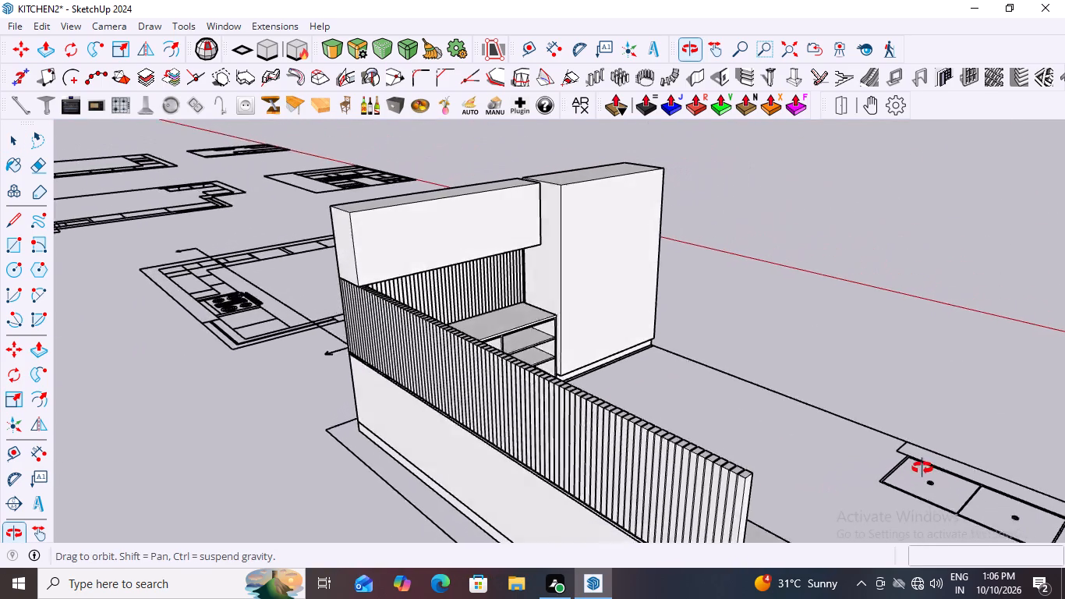
pyautogui.moveTo(922, 468); pyautogui.dragTo(447, 485, button='middle')
pyautogui.scroll(-1, 447, 485)
pyautogui.scroll(-3, 547, 468)
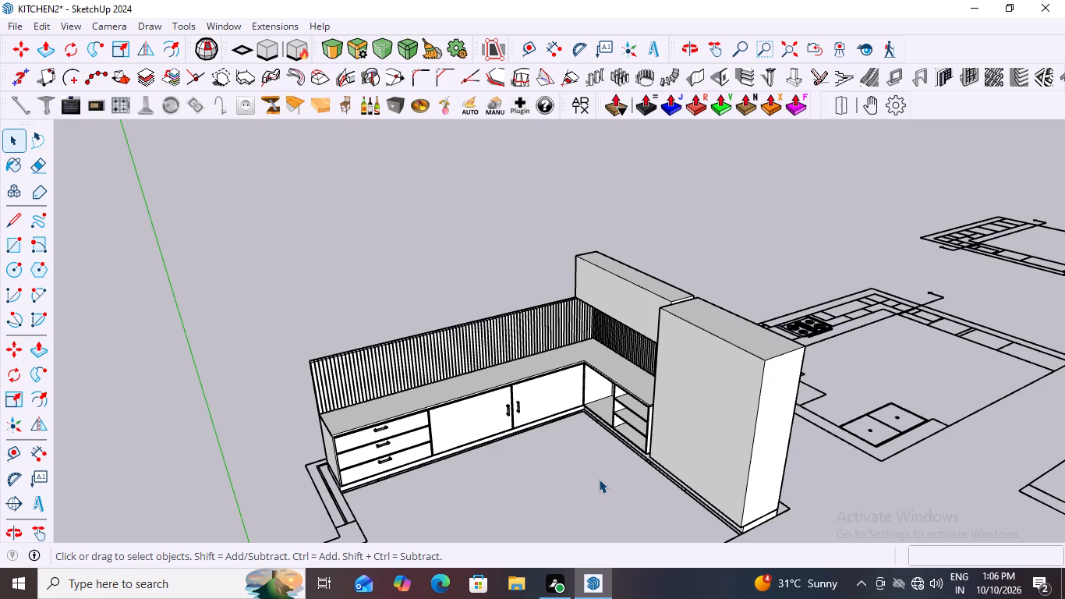
pyautogui.scroll(-4, 750, 151)
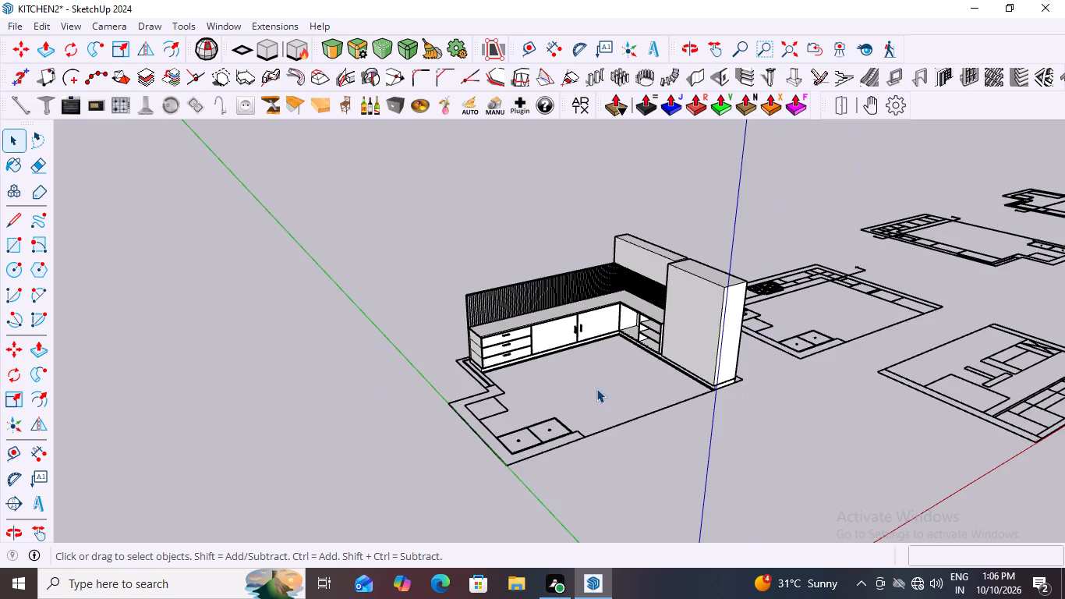
# Examine the corner compartment, the shelved compartments, the countertop edge and the plinth beside the tall unit from several angles.
pyautogui.scroll(-2, 600, 387)
pyautogui.moveTo(616, 364); pyautogui.dragTo(754, 374, button='middle')
pyautogui.scroll(9, 586, 340)
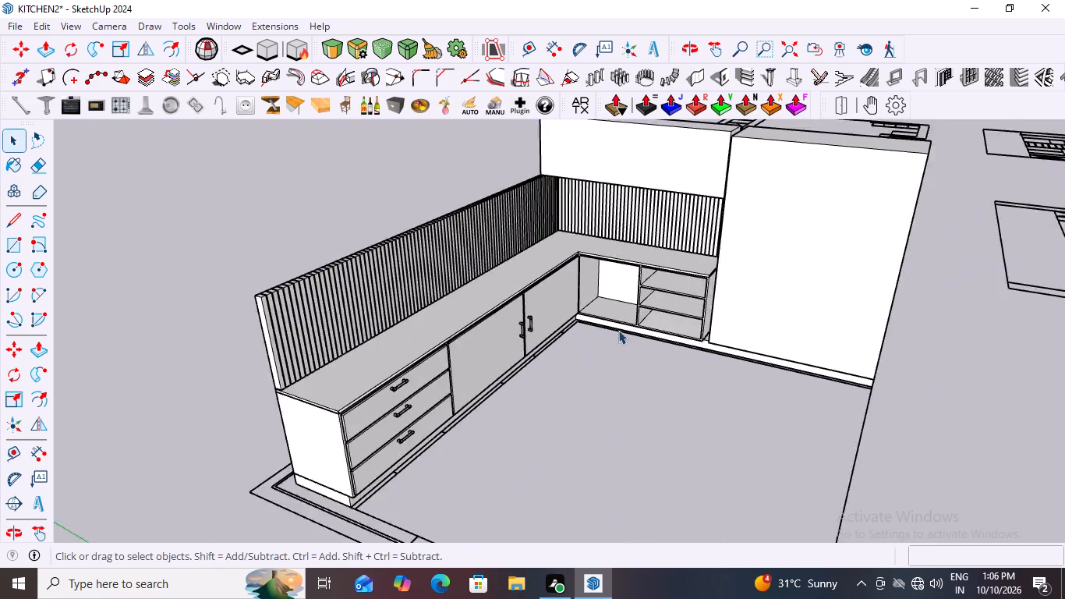
pyautogui.scroll(4, 618, 330)
pyautogui.scroll(6, 423, 308)
pyautogui.scroll(-3, 416, 324)
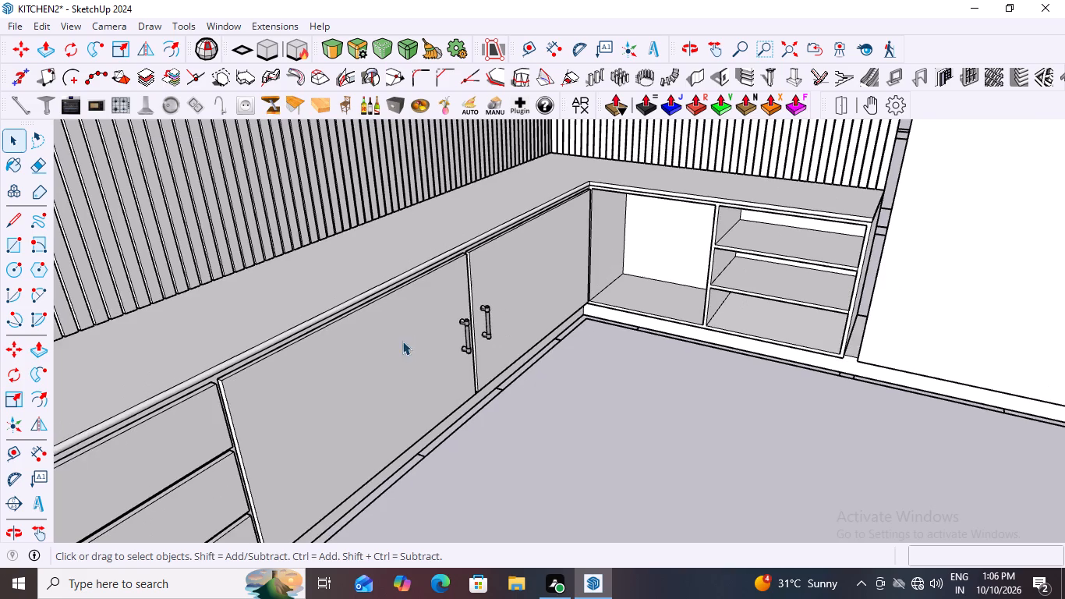
pyautogui.moveTo(773, 340); pyautogui.dragTo(864, 350, button='middle')
pyautogui.scroll(-4, 865, 349)
pyautogui.moveTo(786, 247); pyautogui.dragTo(791, 162, button='middle')
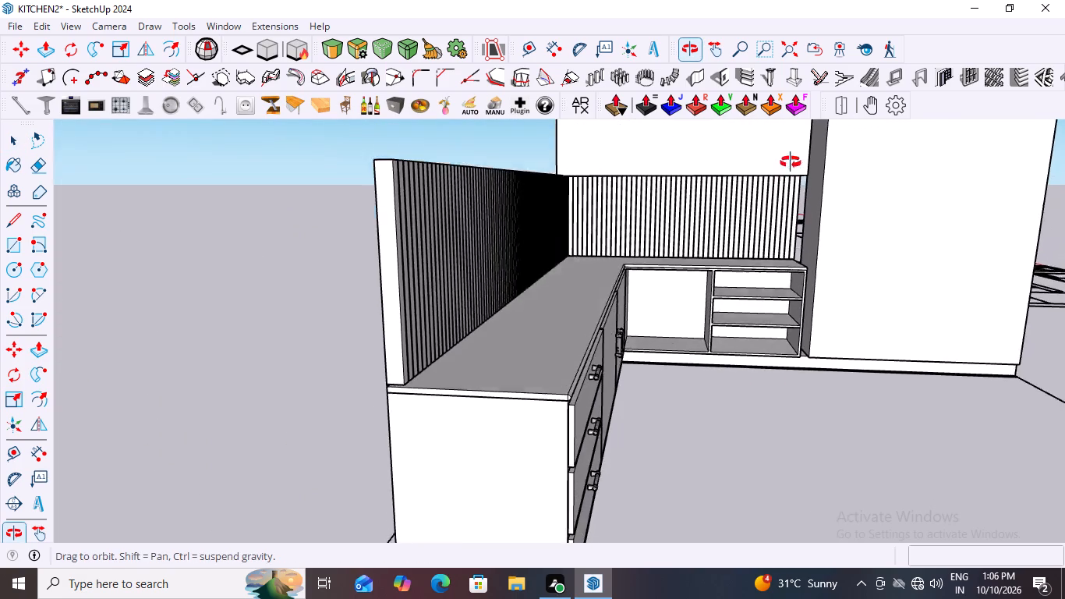
pyautogui.moveTo(791, 162); pyautogui.dragTo(794, 177, button='middle')
pyautogui.scroll(5, 770, 266)
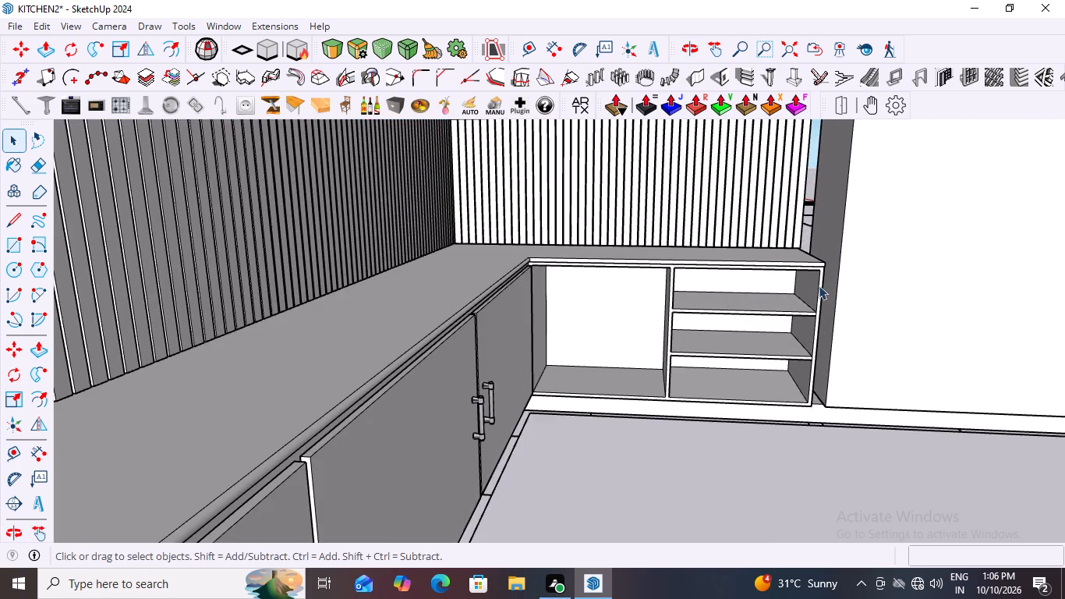
pyautogui.scroll(4, 822, 282)
pyautogui.middleClick(826, 275)
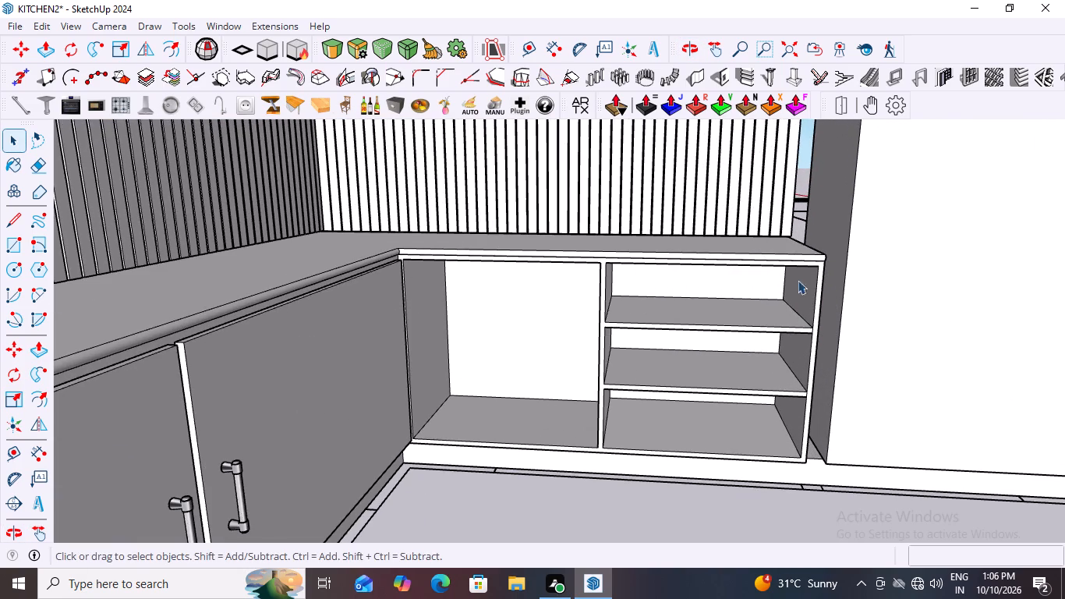
pyautogui.scroll(4, 843, 261)
pyautogui.scroll(-3, 814, 324)
pyautogui.moveTo(775, 356); pyautogui.dragTo(817, 370, button='middle')
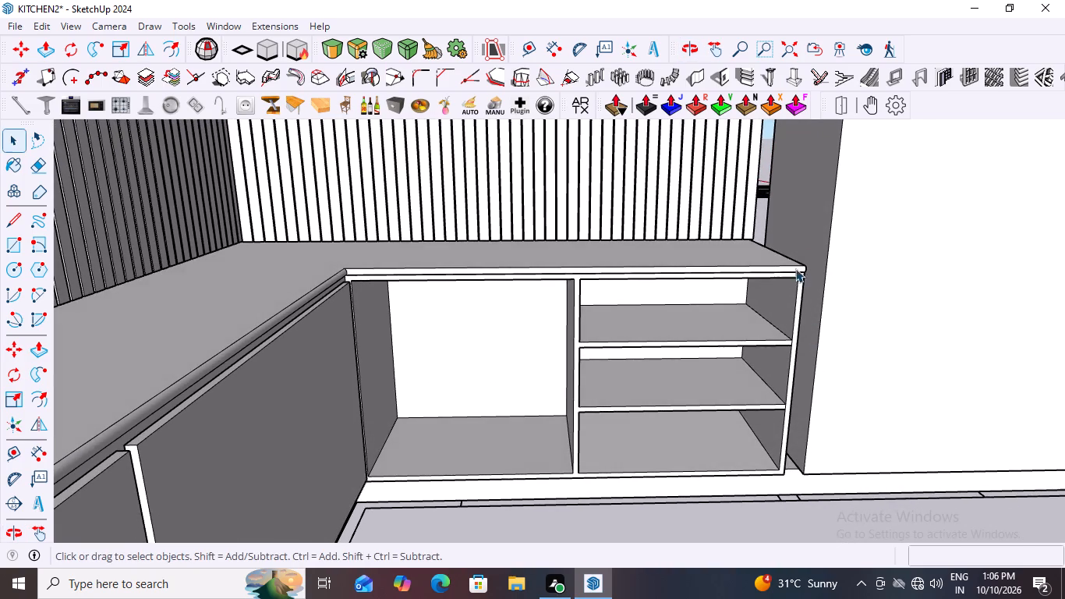
pyautogui.scroll(3, 804, 246)
pyautogui.middleClick(804, 246)
pyautogui.scroll(-4, 804, 246)
pyautogui.scroll(1, 821, 338)
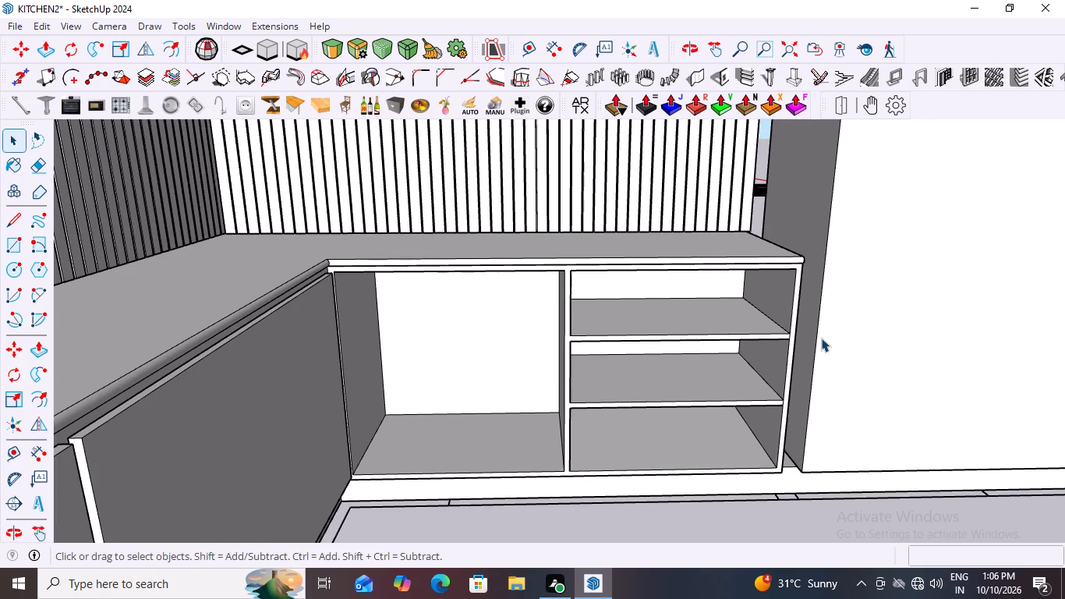
pyautogui.moveTo(771, 428); pyautogui.dragTo(578, 376, button='middle')
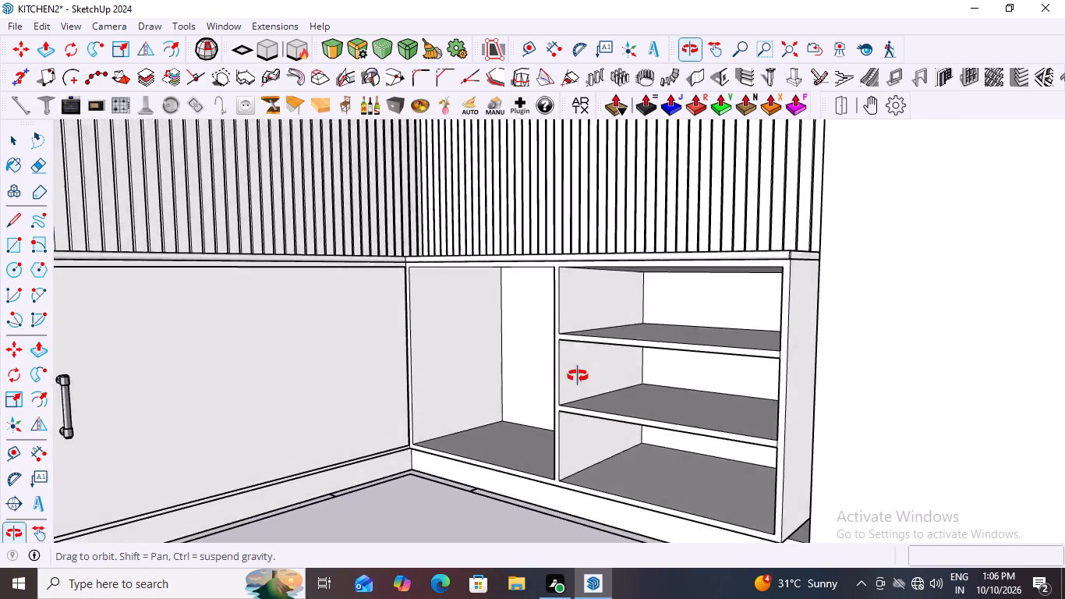
pyautogui.moveTo(578, 376); pyautogui.dragTo(735, 147, button='middle')
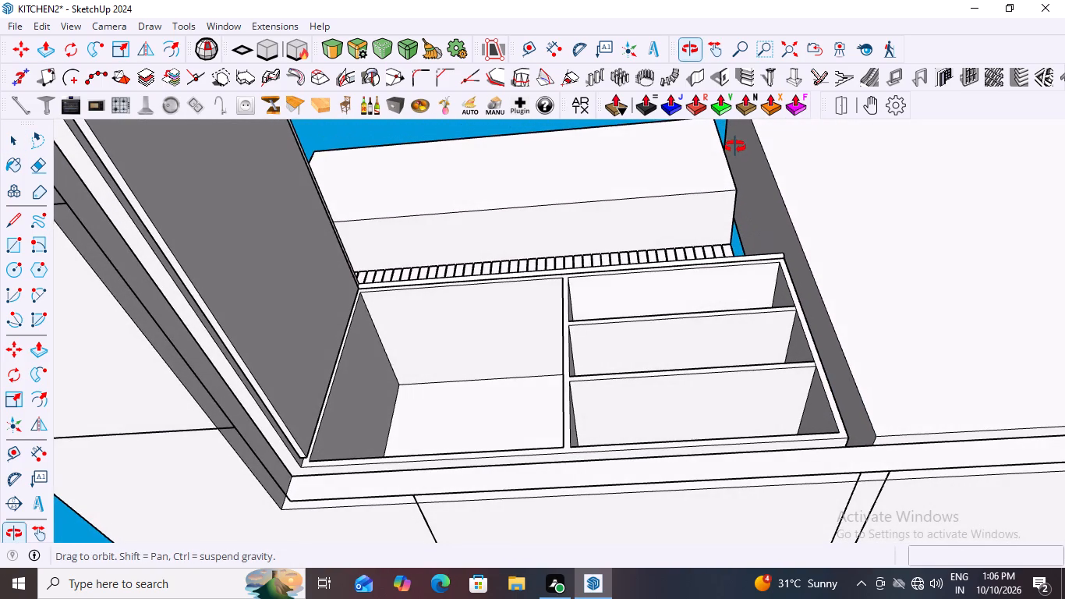
pyautogui.moveTo(735, 147); pyautogui.dragTo(763, 140, button='middle')
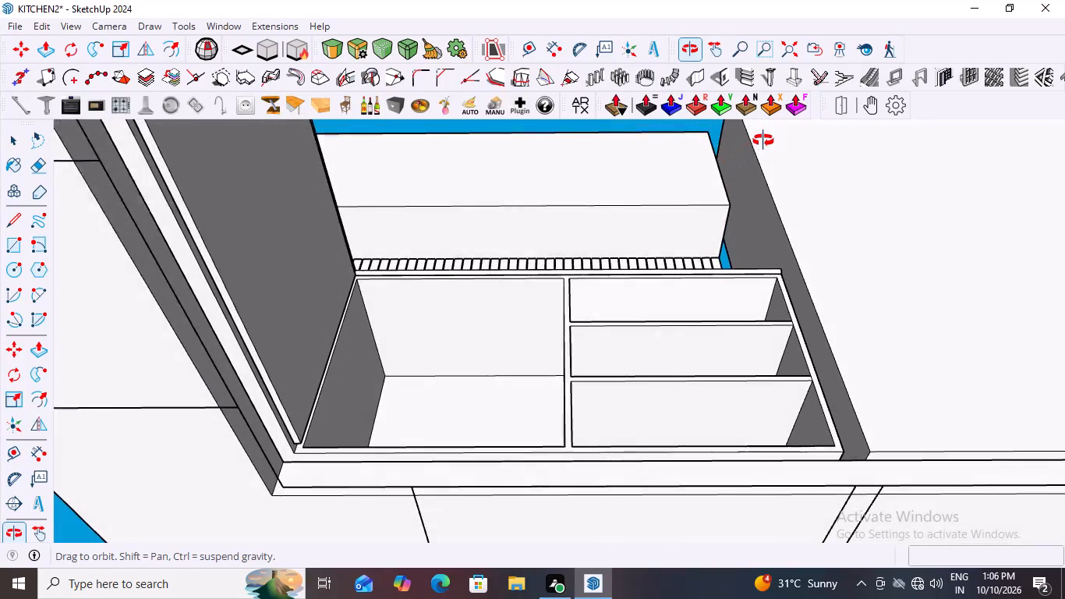
pyautogui.moveTo(763, 140); pyautogui.dragTo(719, 314, button='middle')
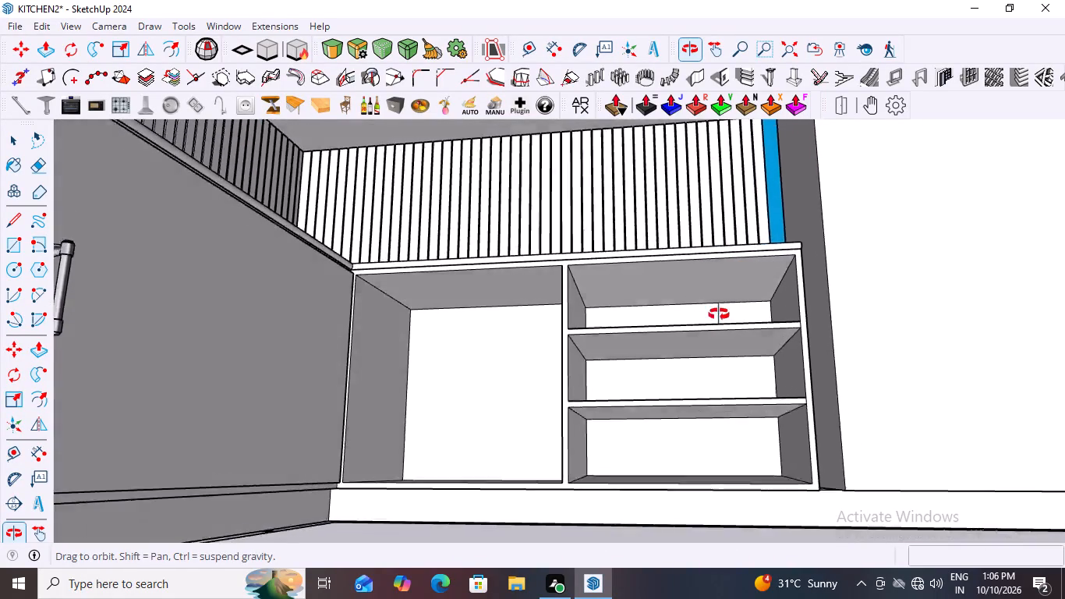
pyautogui.moveTo(719, 314); pyautogui.dragTo(726, 458, button='middle')
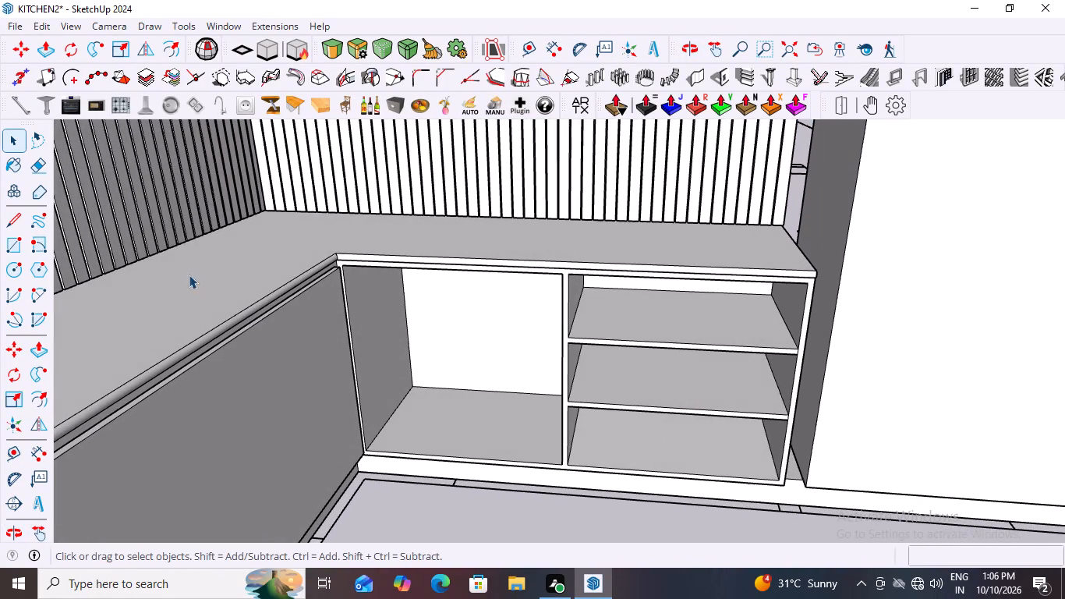
pyautogui.scroll(8, 221, 308)
pyautogui.scroll(1, 317, 331)
pyautogui.moveTo(317, 331); pyautogui.dragTo(344, 268, button='middle')
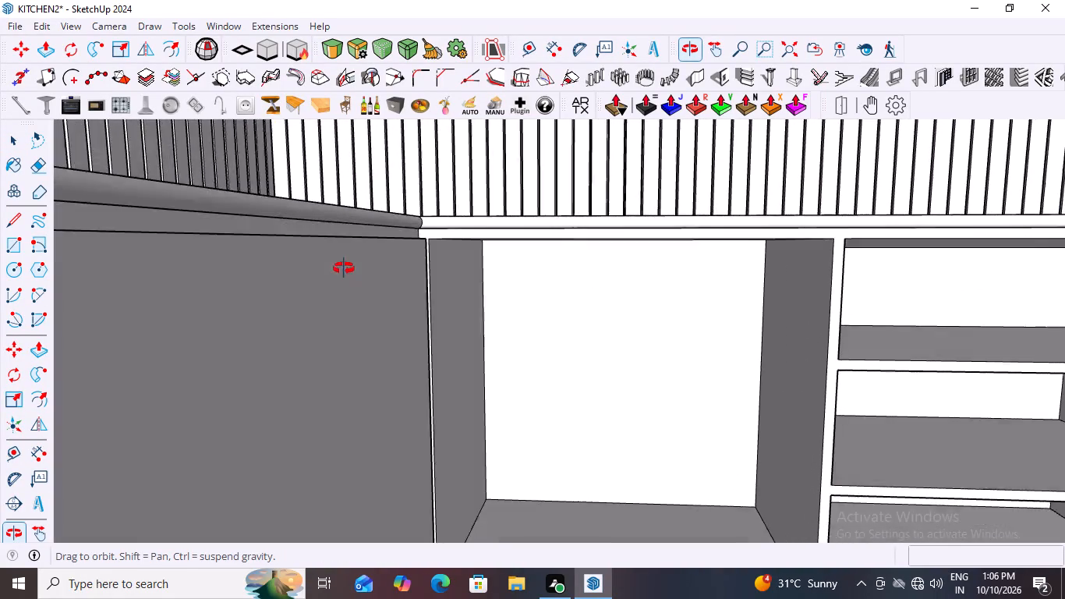
pyautogui.moveTo(344, 268); pyautogui.dragTo(378, 282, button='middle')
pyautogui.scroll(-2, 380, 275)
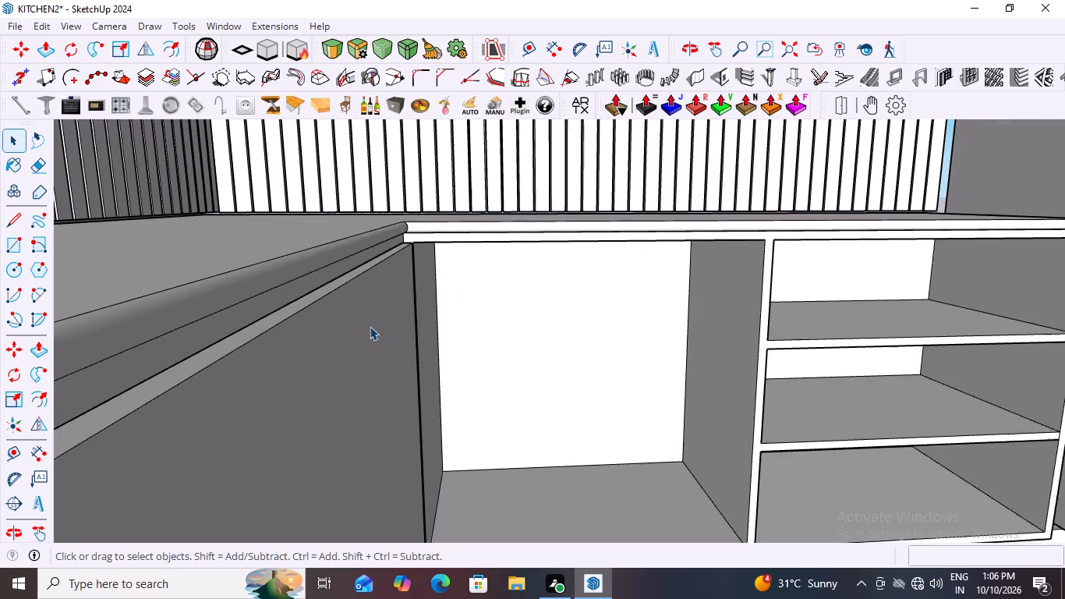
pyautogui.scroll(-18, 377, 326)
pyautogui.moveTo(472, 338); pyautogui.dragTo(472, 384, button='middle')
pyautogui.scroll(-2, 472, 384)
pyautogui.scroll(7, 513, 320)
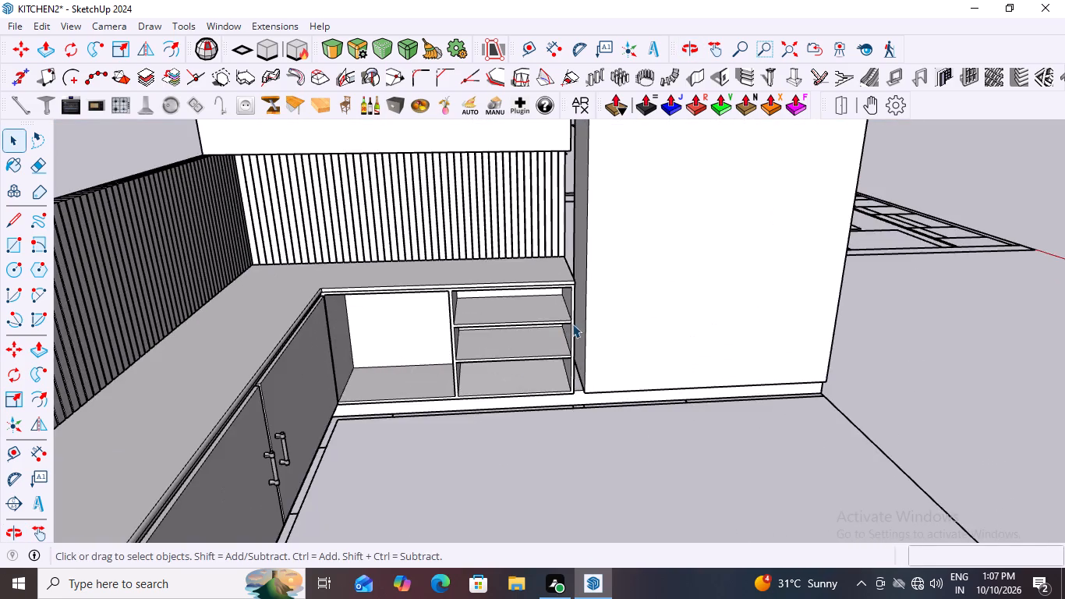
pyautogui.scroll(1, 572, 324)
pyautogui.moveTo(569, 316); pyautogui.dragTo(565, 278, button='middle')
pyautogui.scroll(2, 565, 278)
pyautogui.scroll(-3, 600, 301)
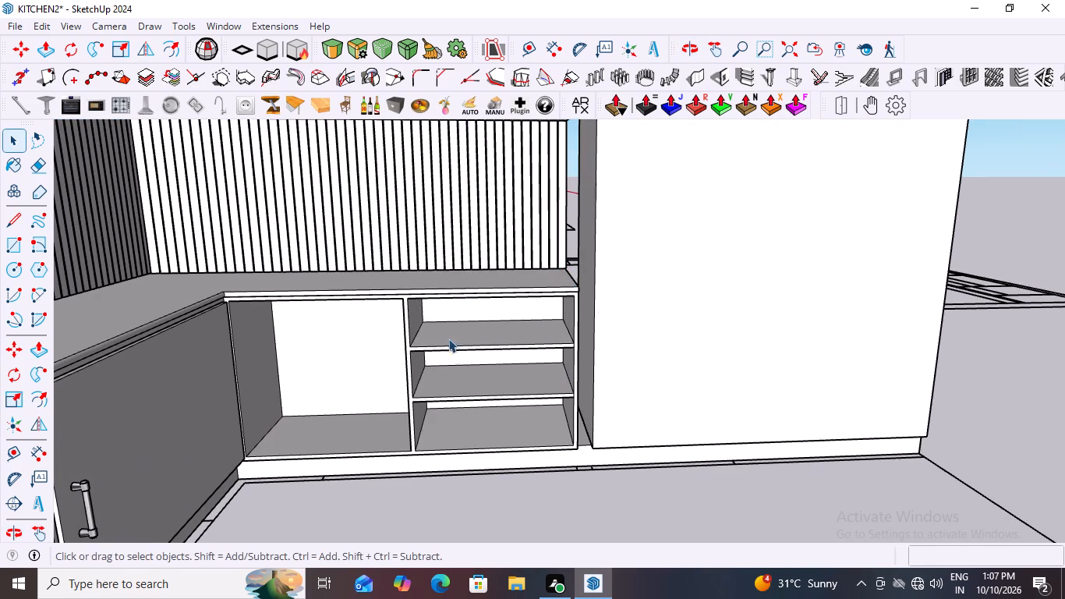
pyautogui.scroll(5, 468, 310)
pyautogui.moveTo(448, 310); pyautogui.dragTo(455, 293, button='middle')
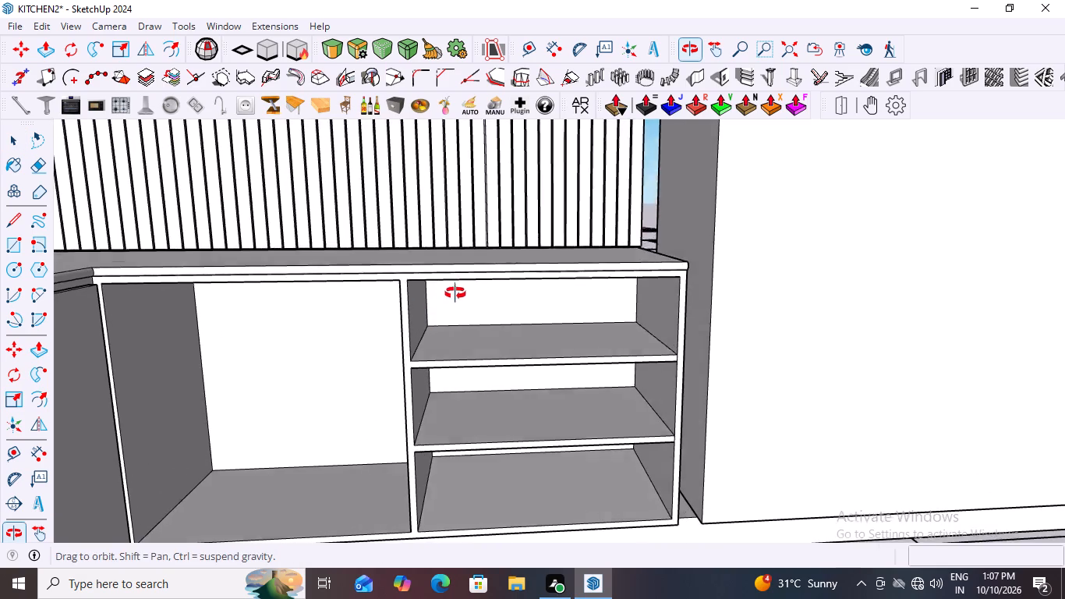
pyautogui.moveTo(455, 293); pyautogui.dragTo(472, 304, button='middle')
pyautogui.moveTo(472, 304); pyautogui.dragTo(465, 306, button='middle')
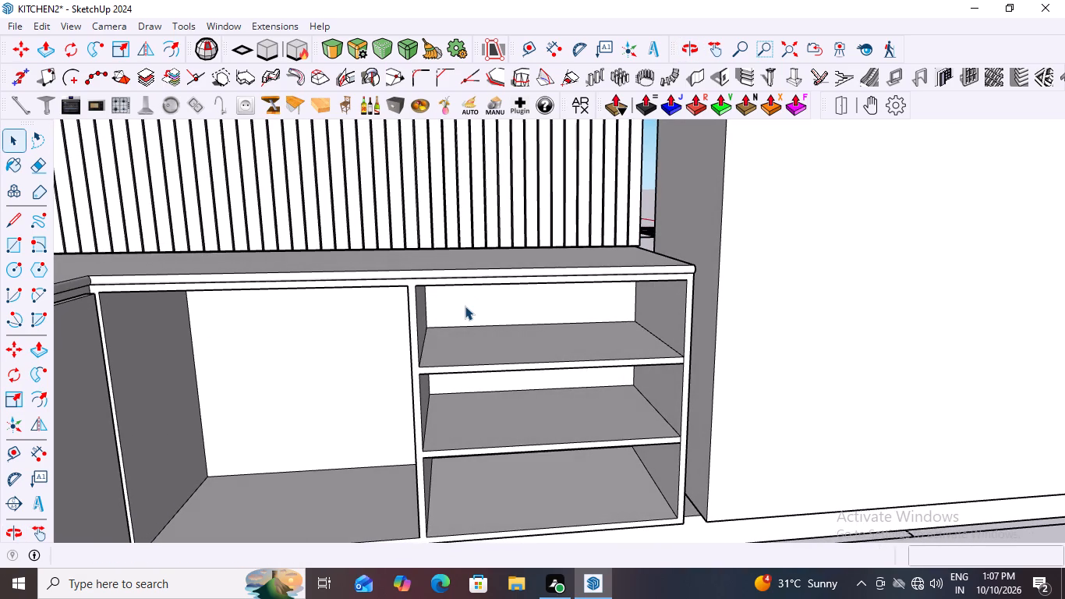
# Draw a rectangle of about 200 by 701 mm across the opening of the top shelved compartment beside the tall unit.
pyautogui.press('r')
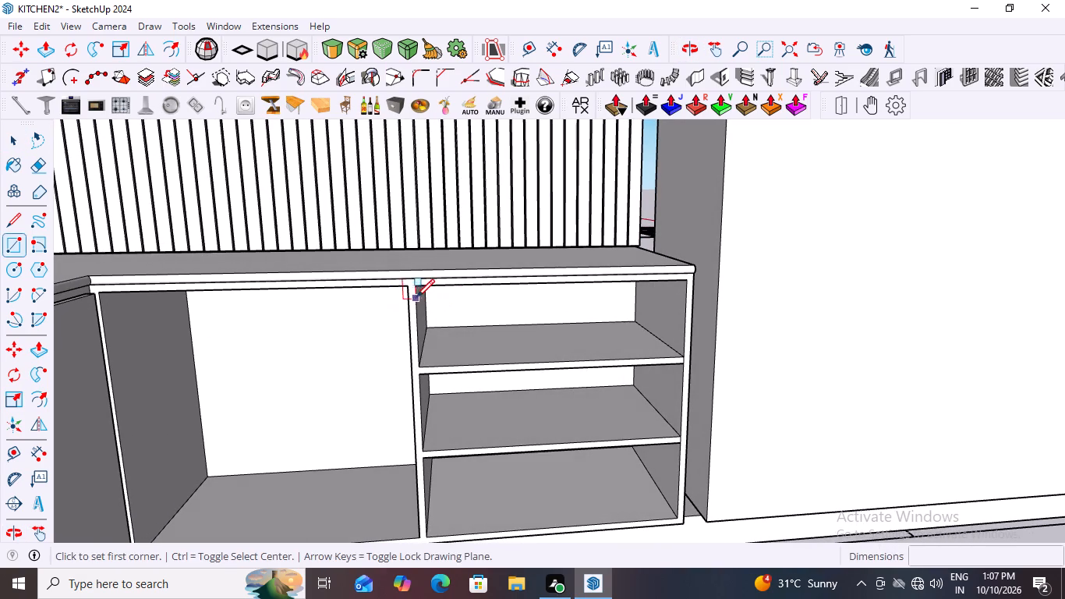
pyautogui.moveTo(416, 289); pyautogui.dragTo(424, 303)
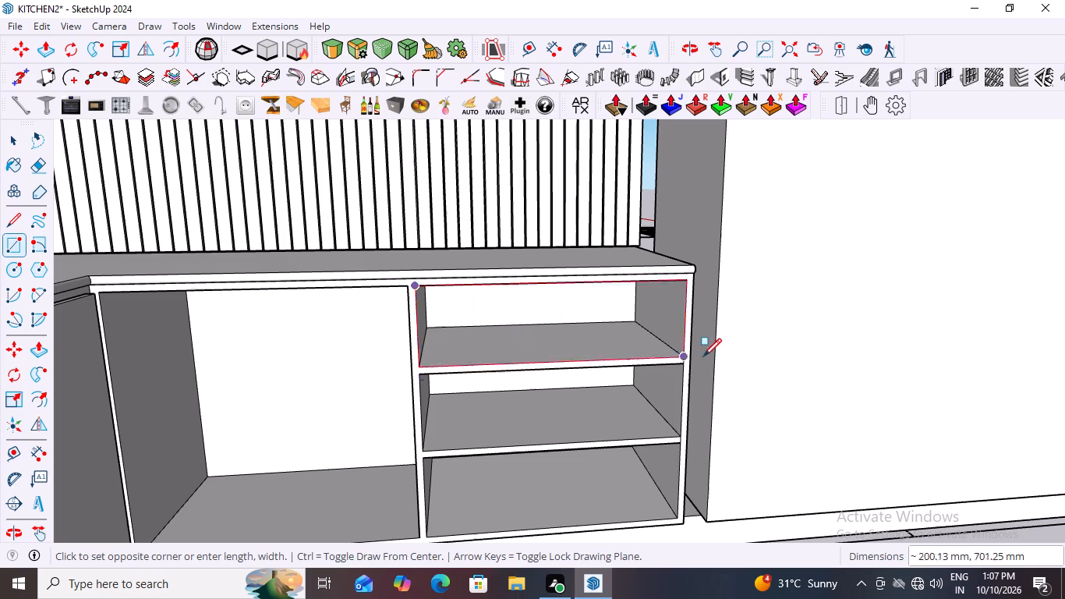
pyautogui.click(681, 355)
# Select the new rectangle's face with its edges and make it a group.
pyautogui.scroll(-3, 583, 370)
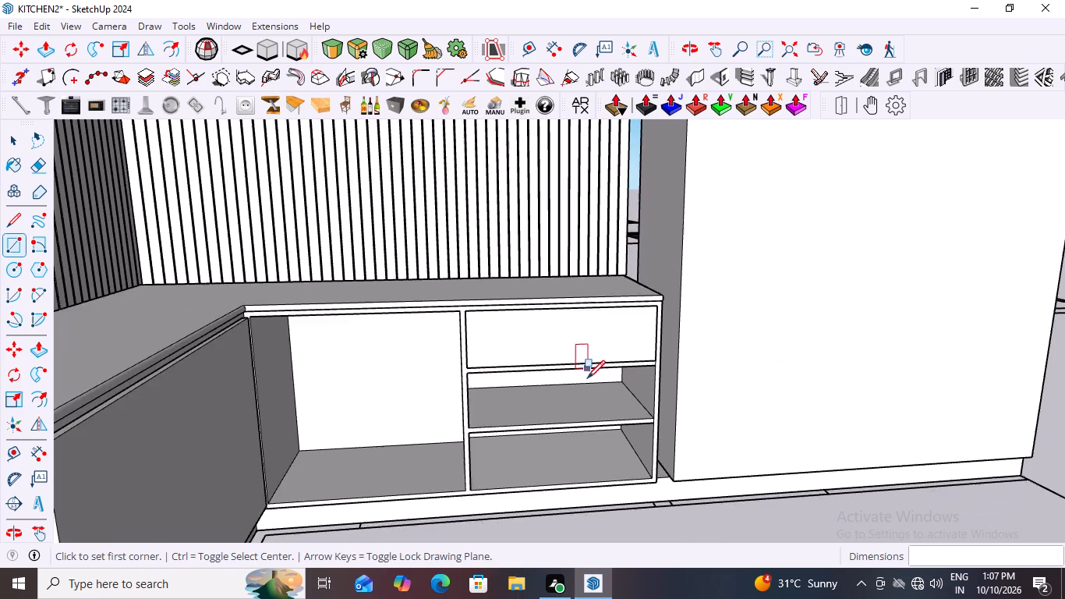
pyautogui.scroll(-2, 587, 378)
pyautogui.moveTo(579, 403); pyautogui.dragTo(607, 438, button='middle')
pyautogui.scroll(5, 550, 353)
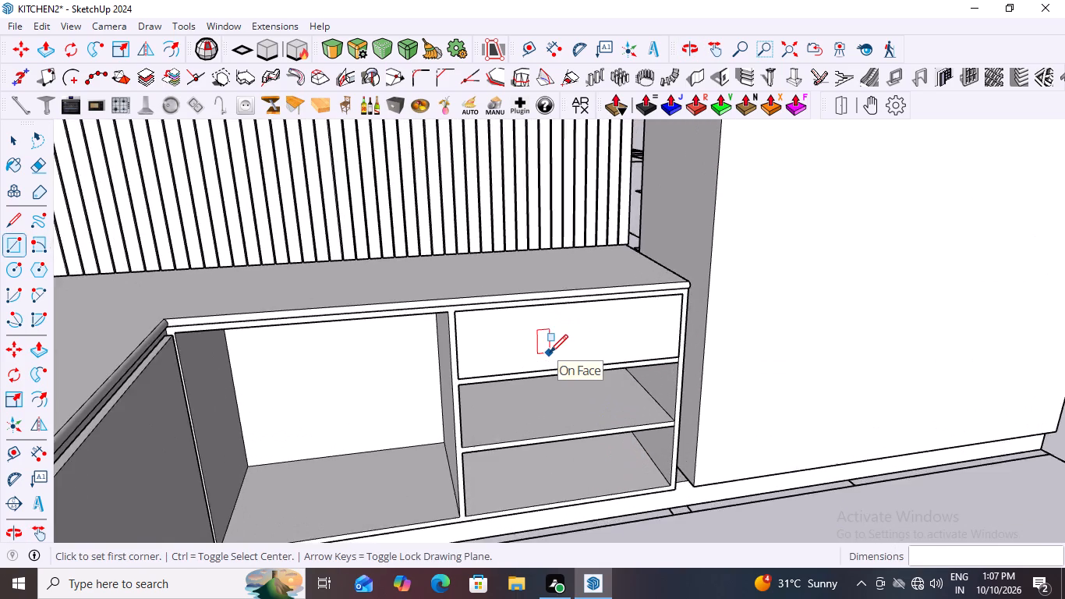
pyautogui.press('space')
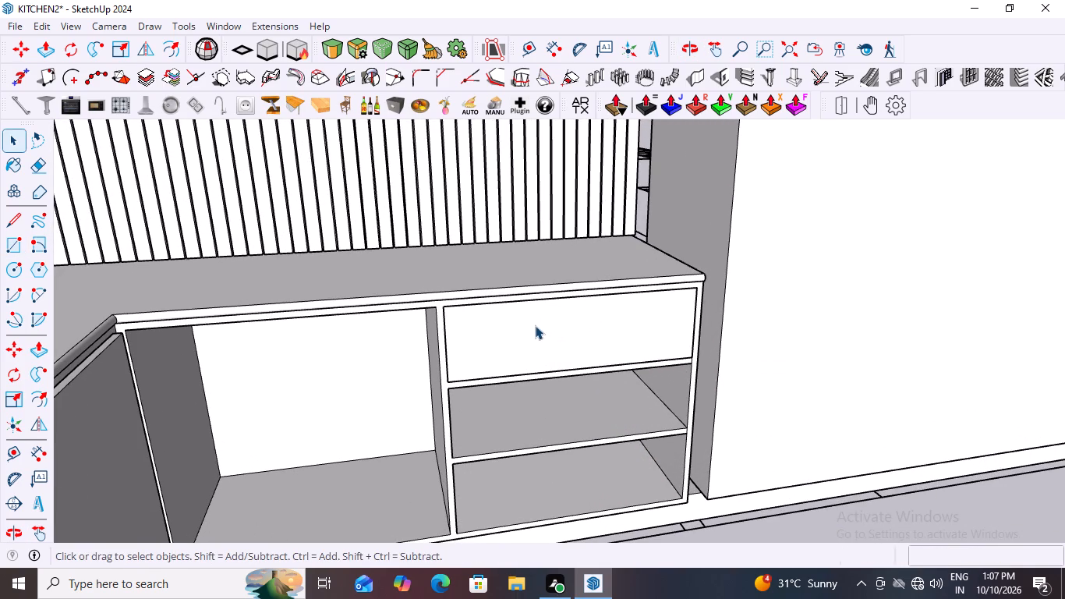
pyautogui.doubleClick(535, 325)
pyautogui.tripleClick(536, 325)
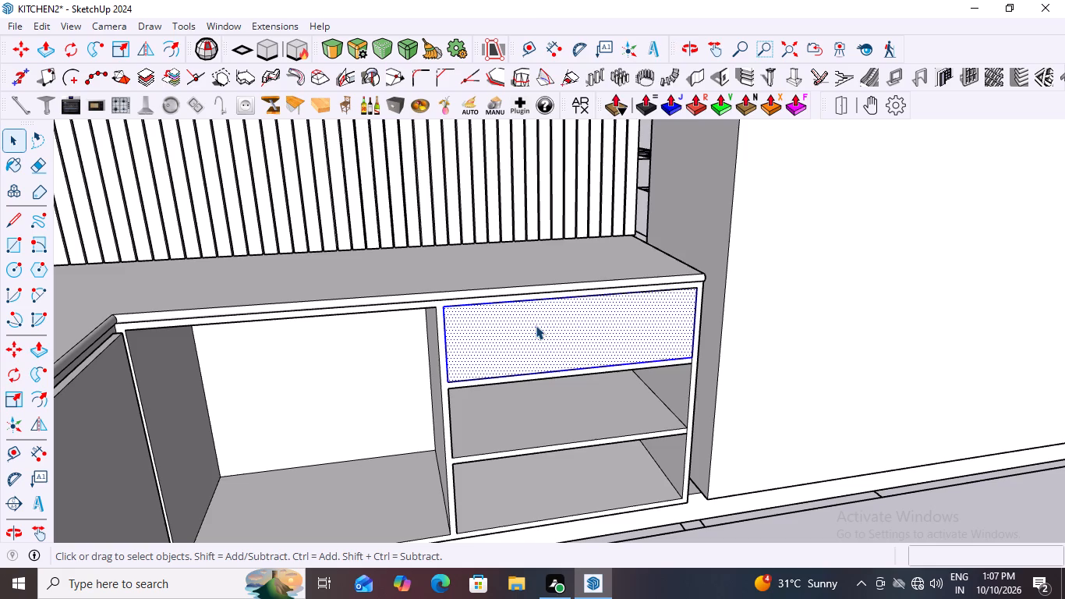
pyautogui.rightClick(536, 325)
pyautogui.click(599, 147)
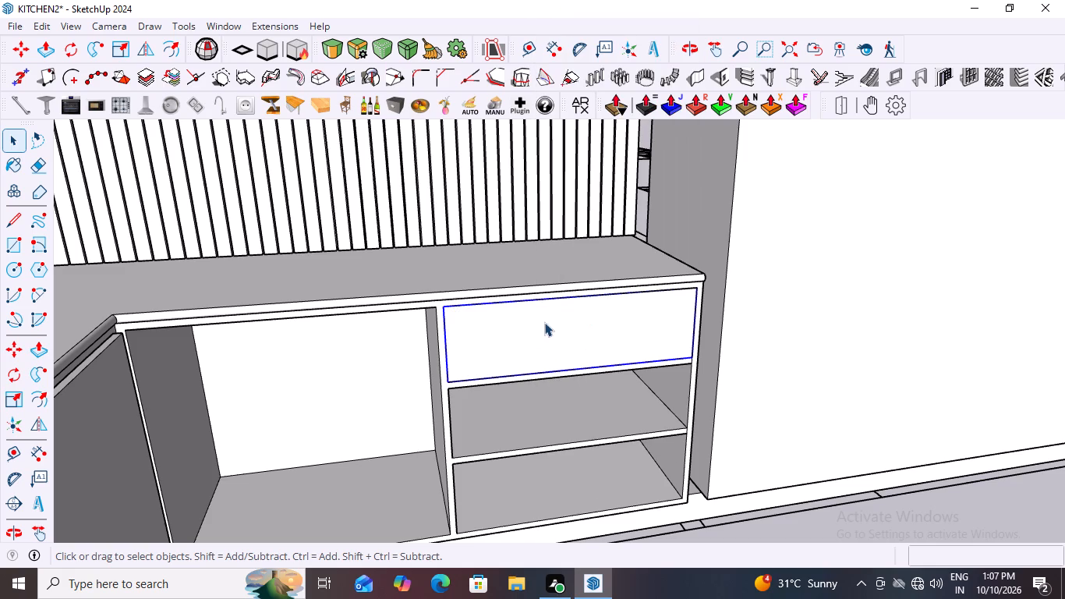
# Open the new group and extrude its front face 580 mm outward from the compartment as the drawer block.
pyautogui.doubleClick(525, 318)
pyautogui.click(525, 318)
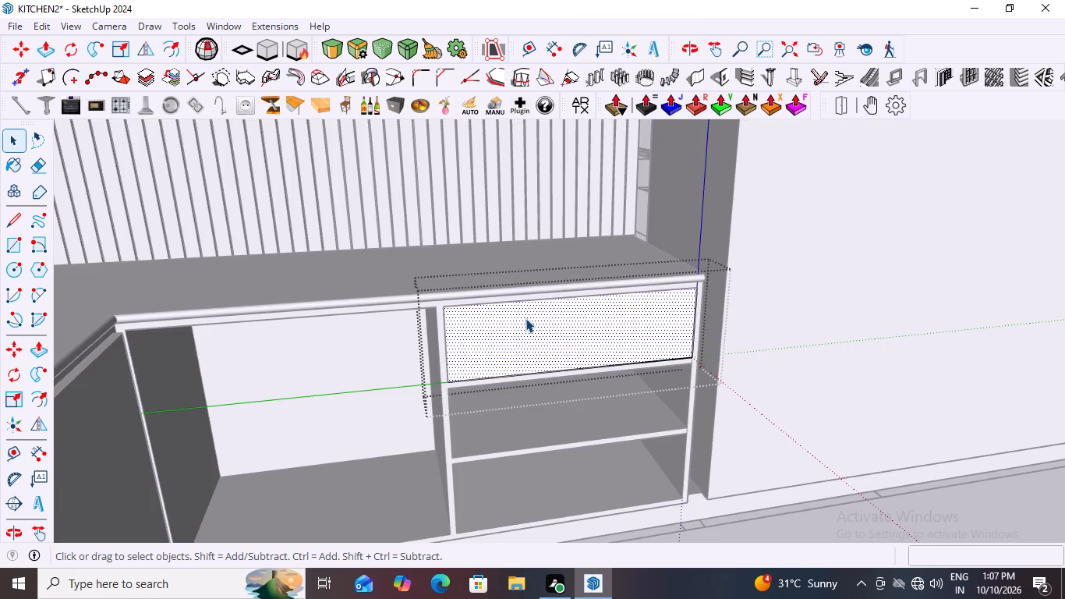
pyautogui.scroll(1, 525, 318)
pyautogui.scroll(-3, 525, 318)
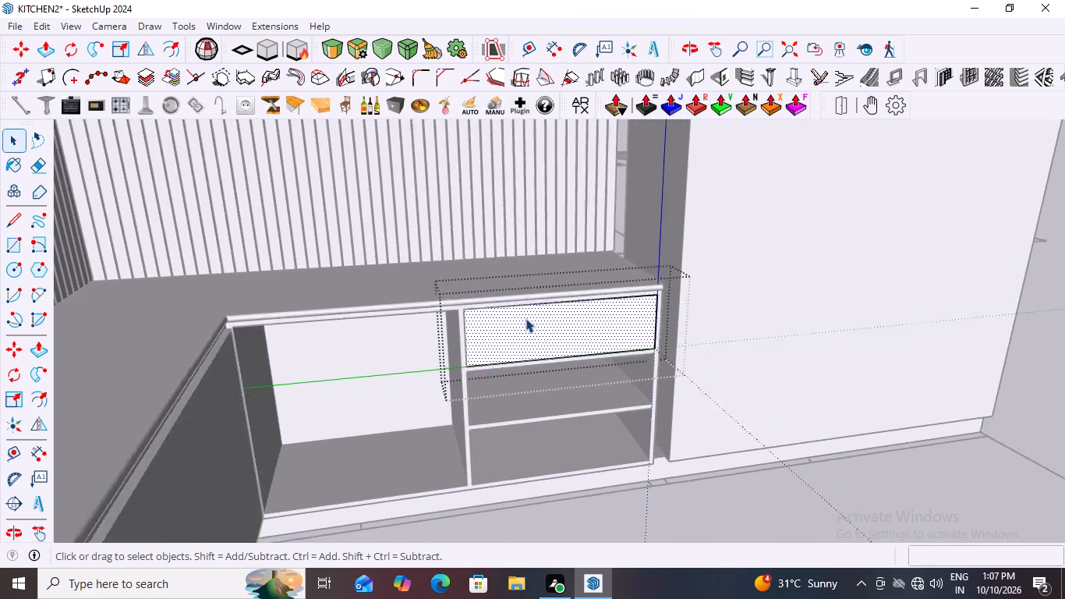
pyautogui.scroll(-6, 525, 318)
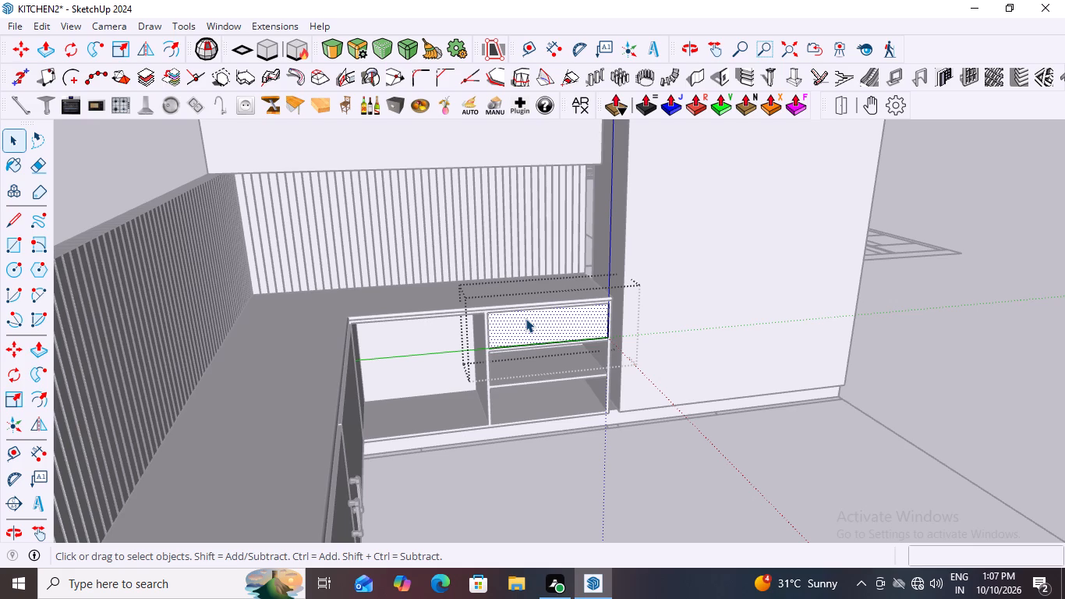
pyautogui.press('p')
pyautogui.click(525, 318)
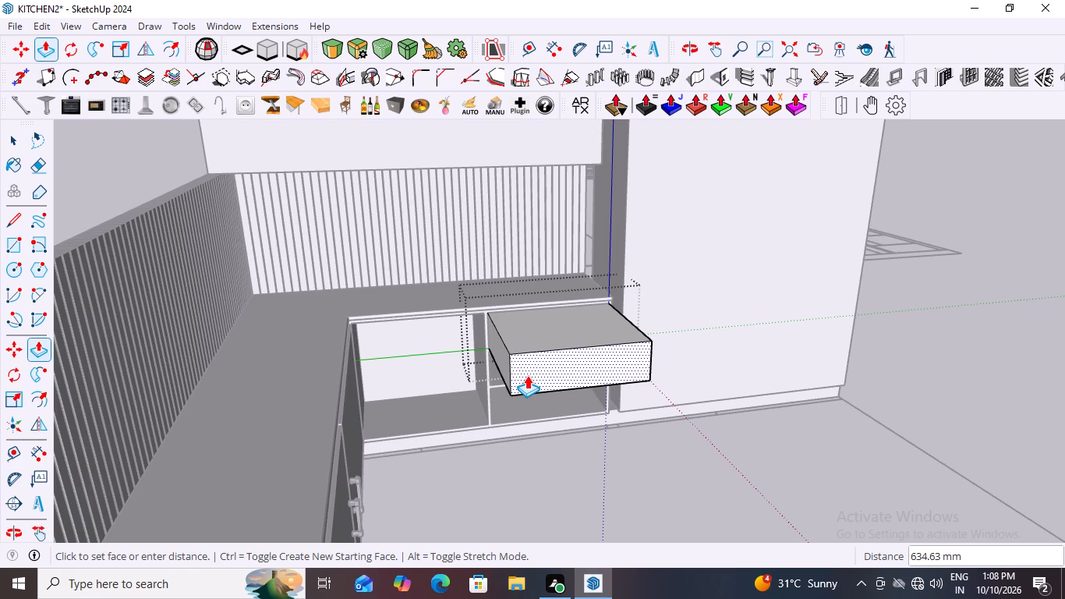
pyautogui.write('56')
pyautogui.press('BackSpace')
pyautogui.press('BackSpace')
pyautogui.write('580')
pyautogui.press('Return')
pyautogui.scroll(-6, 665, 486)
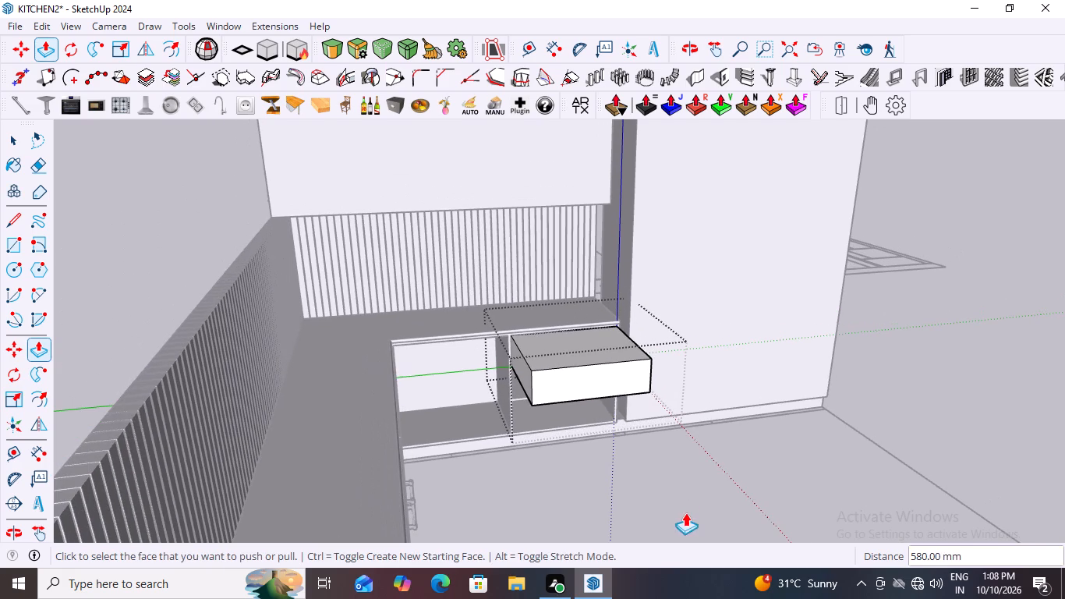
pyautogui.press('space')
pyautogui.moveTo(550, 394); pyautogui.dragTo(681, 519, button='middle')
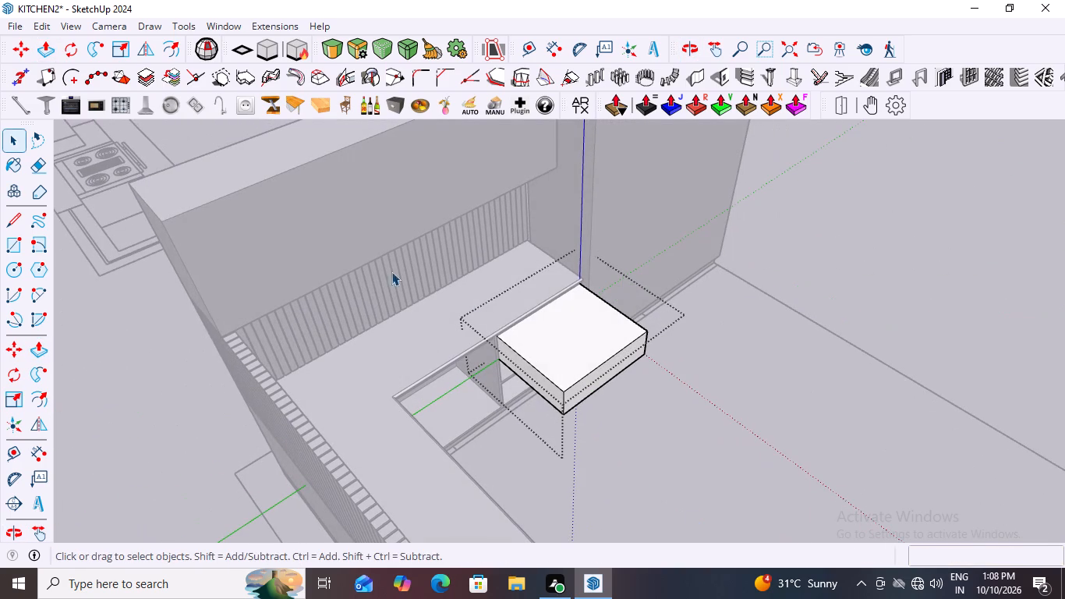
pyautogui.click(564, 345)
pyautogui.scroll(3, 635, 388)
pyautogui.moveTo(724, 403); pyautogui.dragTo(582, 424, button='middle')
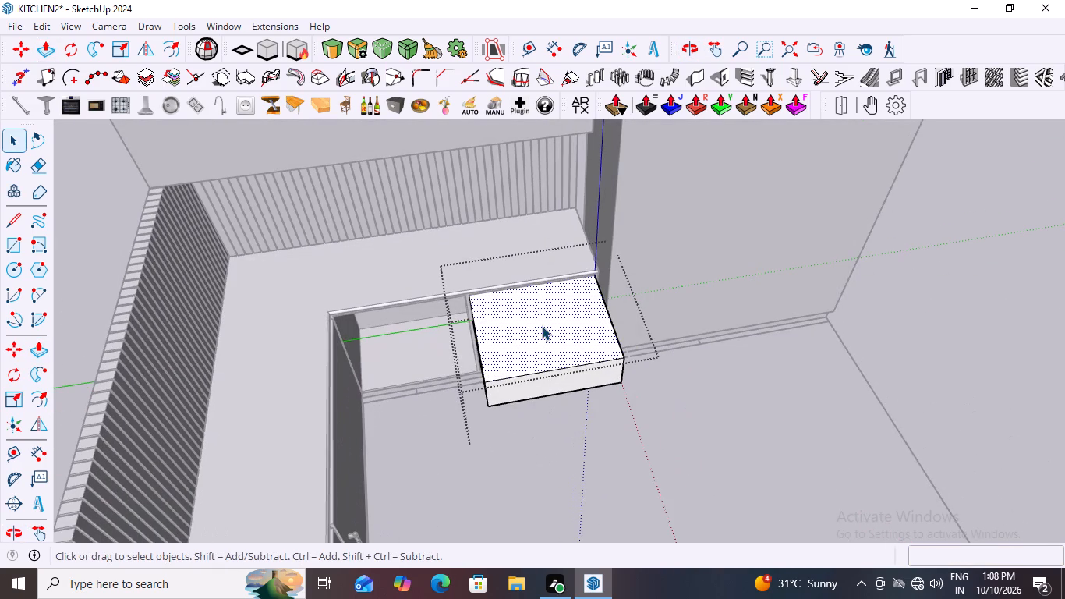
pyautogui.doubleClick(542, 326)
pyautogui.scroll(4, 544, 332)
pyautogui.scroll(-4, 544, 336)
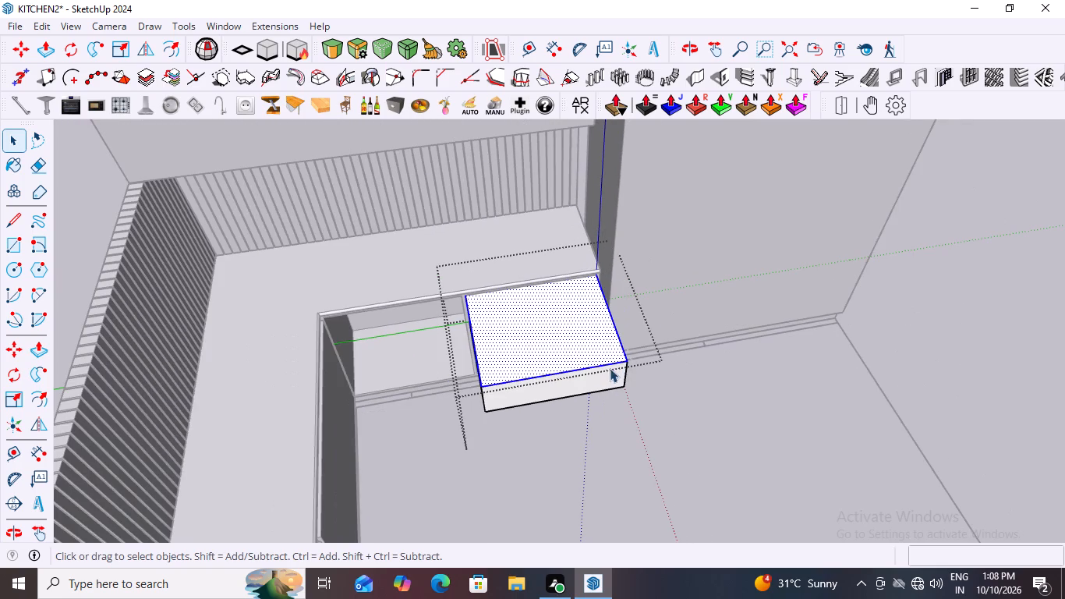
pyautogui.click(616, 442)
# Reopen the drawer block's group and offset its top face's outline inward, trying 40 mm and 25 mm before settling on 20 mm.
pyautogui.scroll(1, 547, 362)
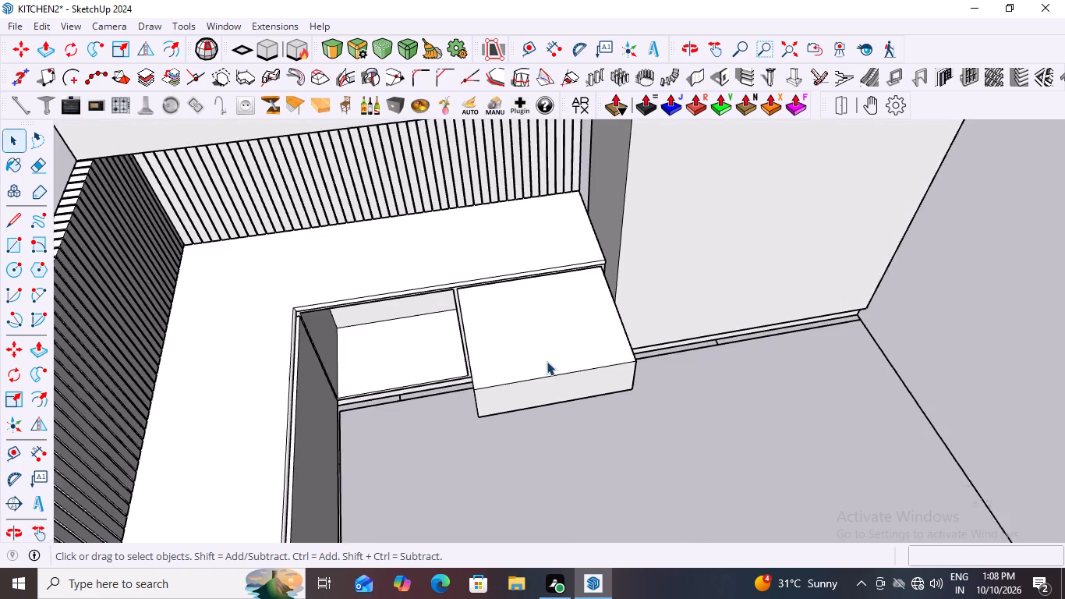
pyautogui.scroll(1, 547, 361)
pyautogui.moveTo(522, 286); pyautogui.dragTo(610, 221, button='middle')
pyautogui.scroll(3, 460, 284)
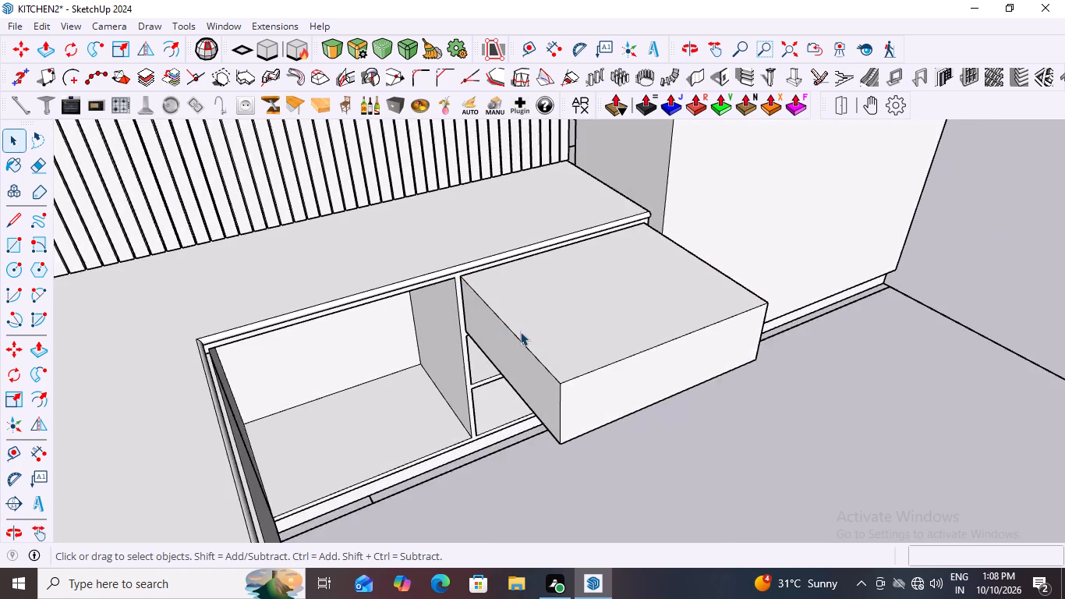
pyautogui.scroll(2, 520, 331)
pyautogui.click(567, 313)
pyautogui.doubleClick(567, 313)
pyautogui.click(567, 313)
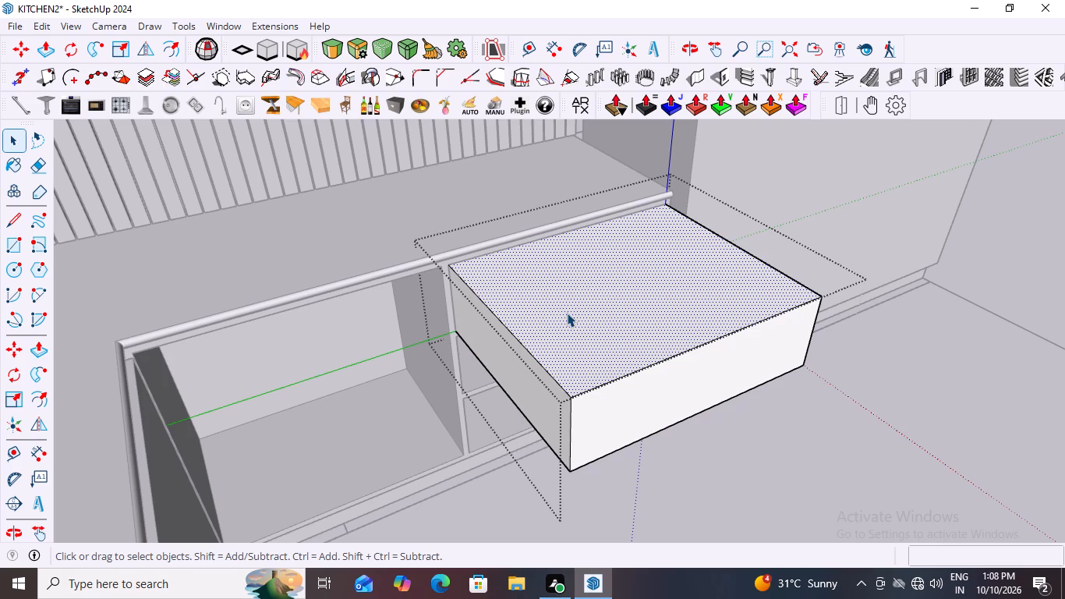
pyautogui.press('f')
pyautogui.click(531, 346)
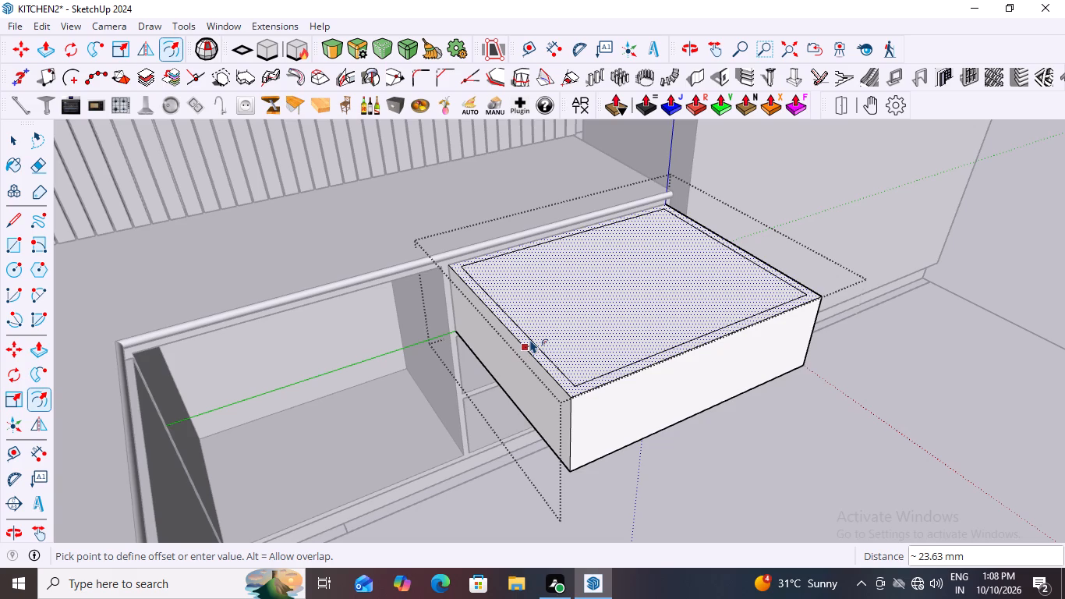
pyautogui.press('4')
pyautogui.write('0MM')
pyautogui.press('Return')
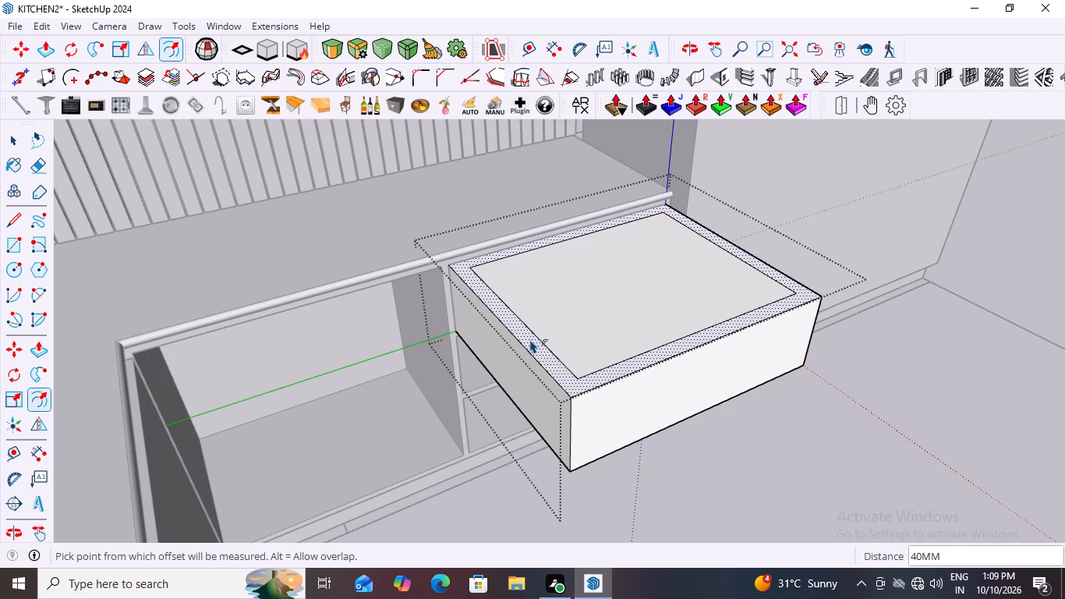
pyautogui.write('25')
pyautogui.write('MM')
pyautogui.press('Return')
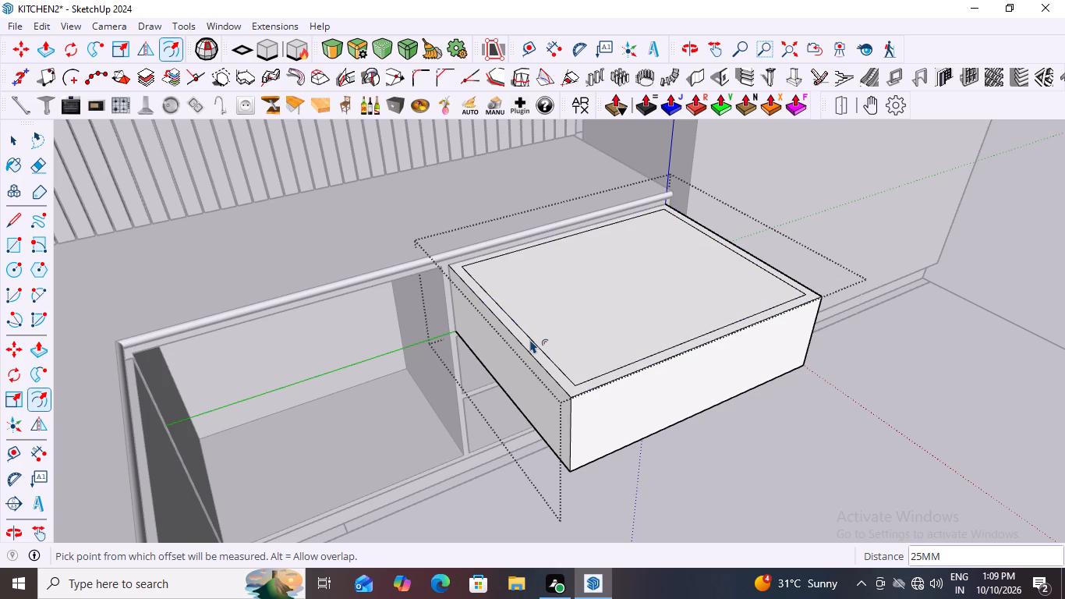
pyautogui.write('20')
pyautogui.write('MM')
pyautogui.press('Return')
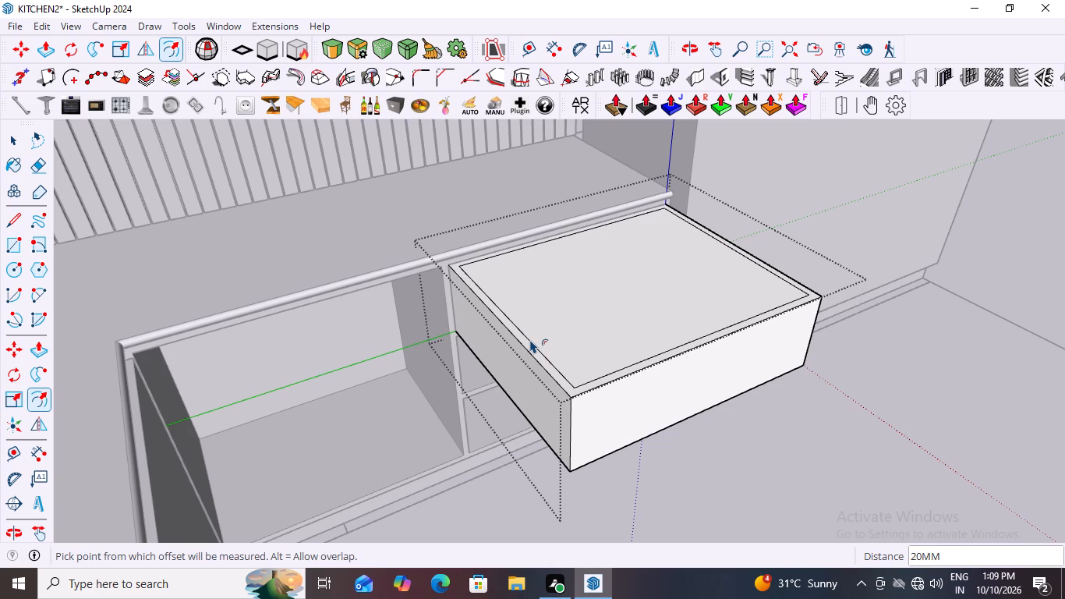
pyautogui.press('space')
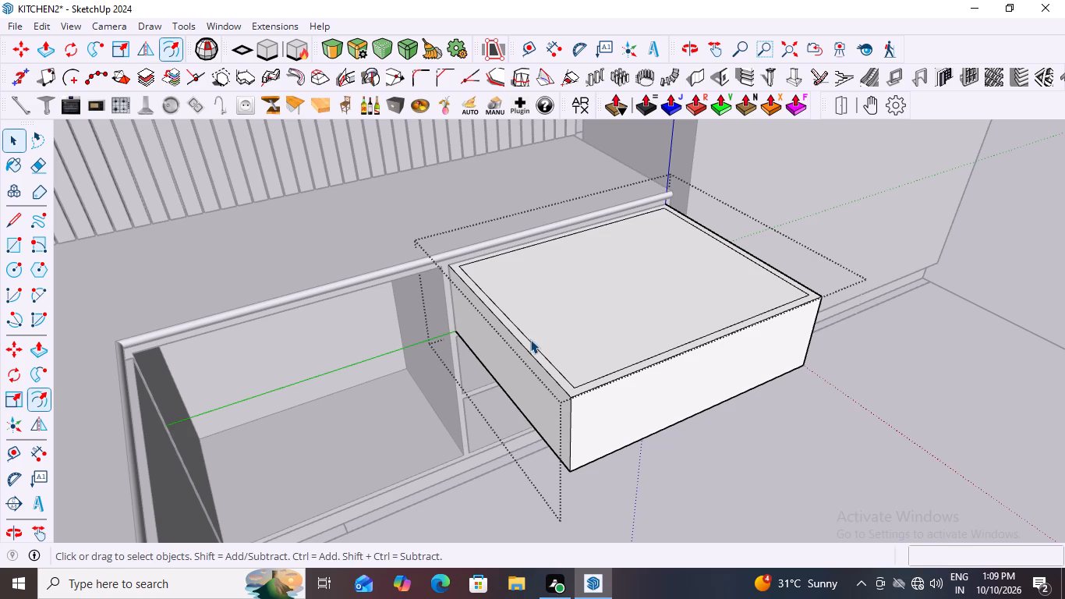
# Move the inner outline's rear edge 20 mm back onto the block's back edge at the cabinet opening.
pyautogui.click(610, 317)
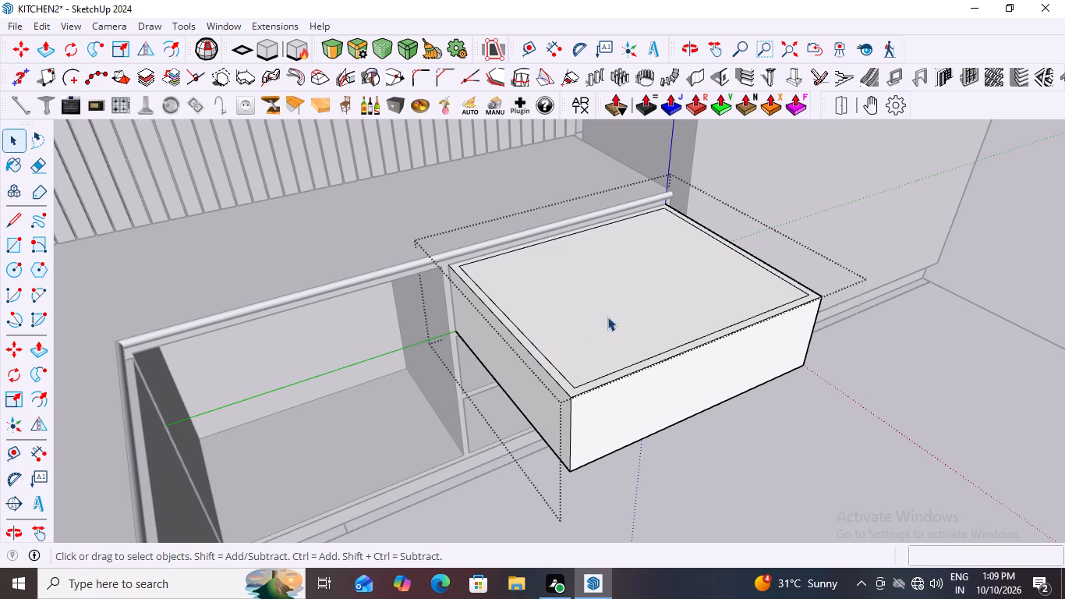
pyautogui.scroll(2, 448, 250)
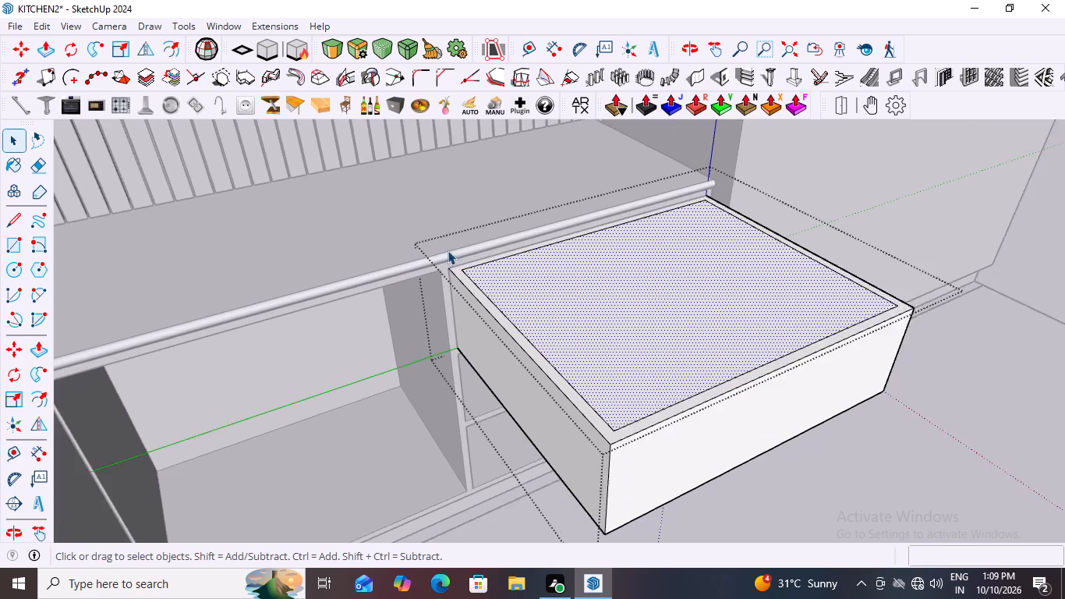
pyautogui.scroll(6, 448, 250)
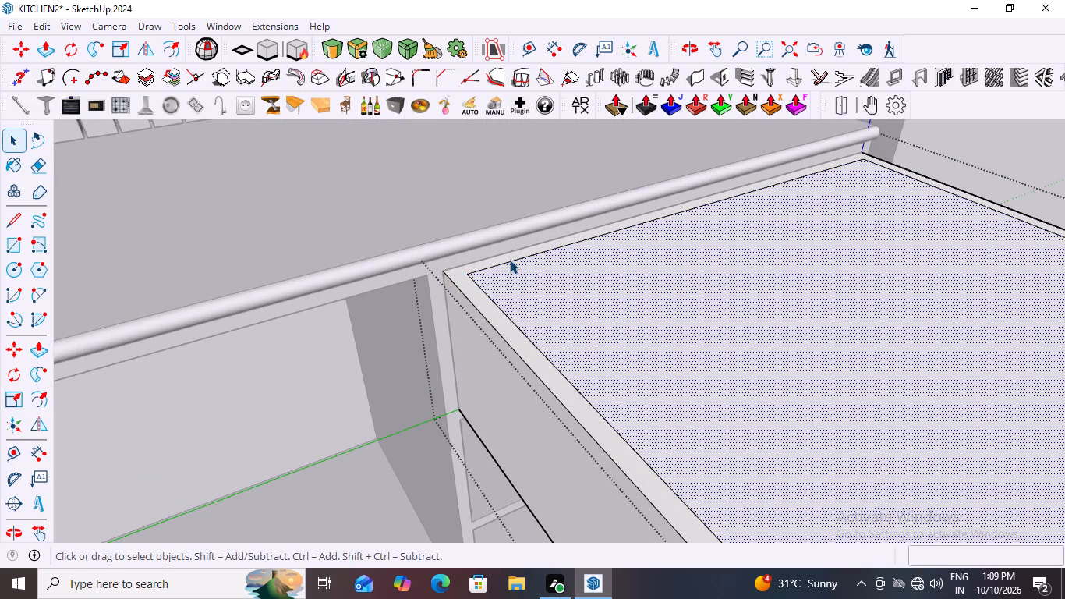
pyautogui.click(510, 260)
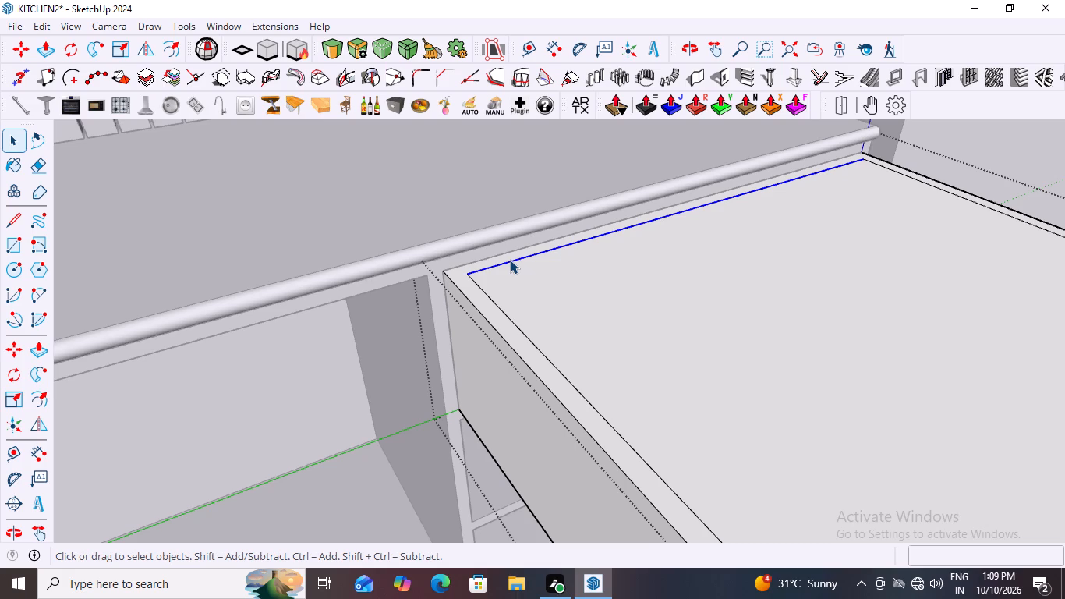
pyautogui.press('m')
pyautogui.click(472, 274)
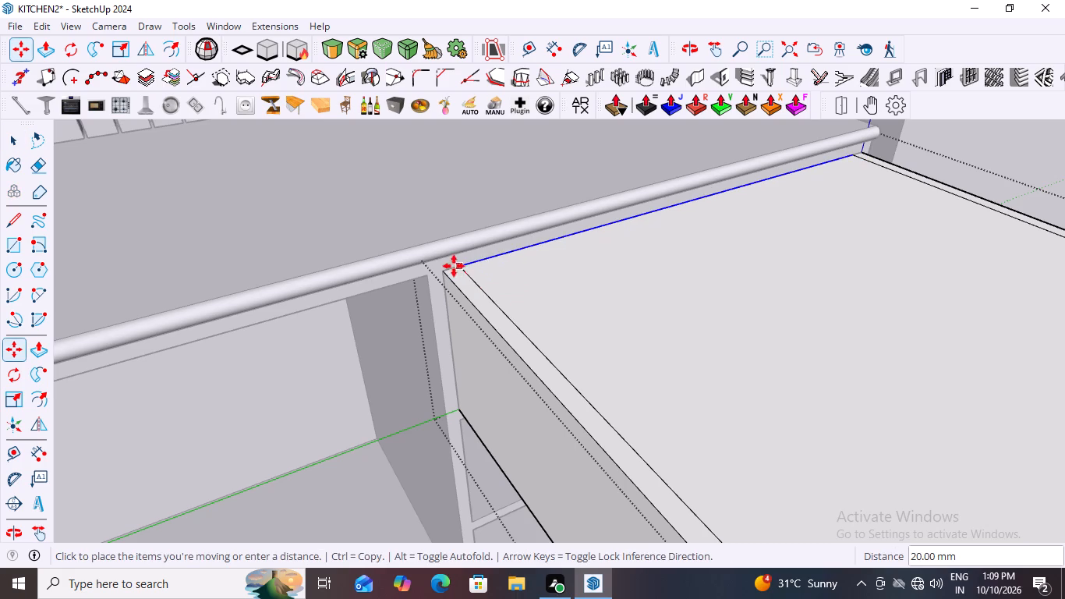
pyautogui.click(461, 262)
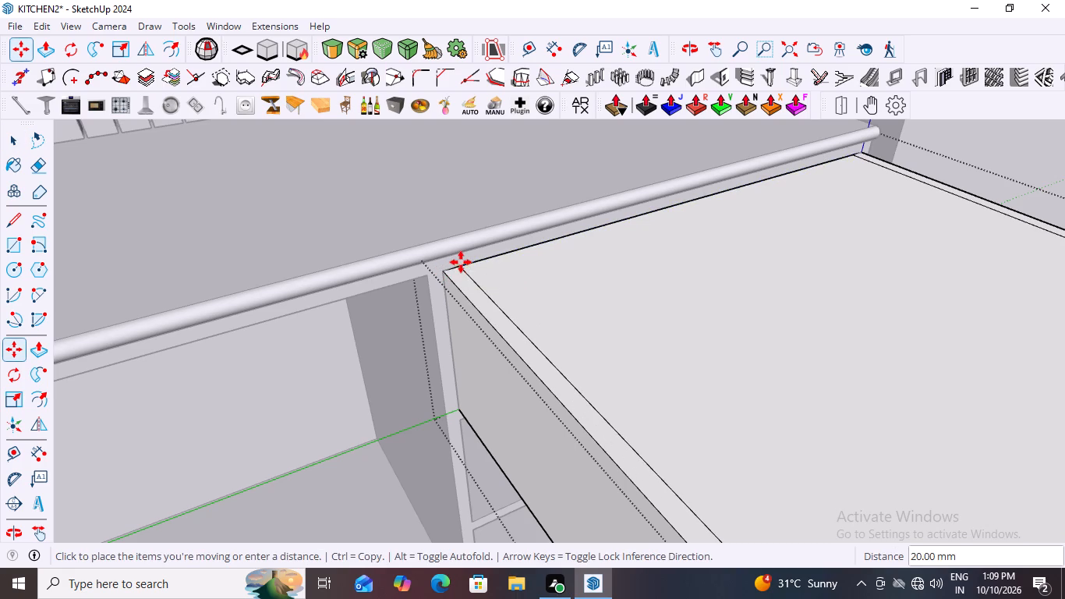
pyautogui.scroll(-11, 431, 327)
pyautogui.press('space')
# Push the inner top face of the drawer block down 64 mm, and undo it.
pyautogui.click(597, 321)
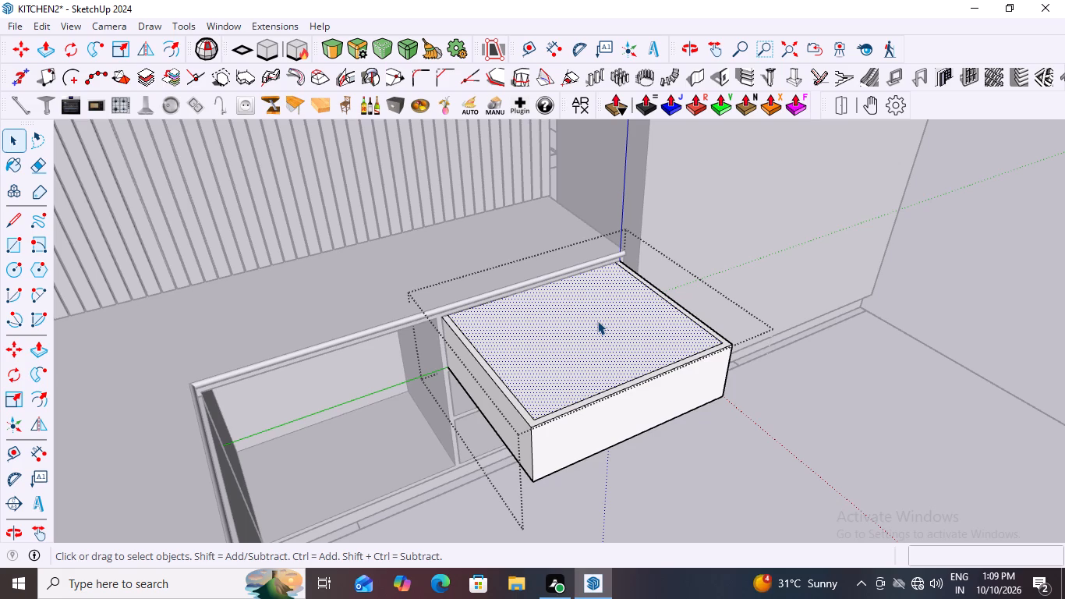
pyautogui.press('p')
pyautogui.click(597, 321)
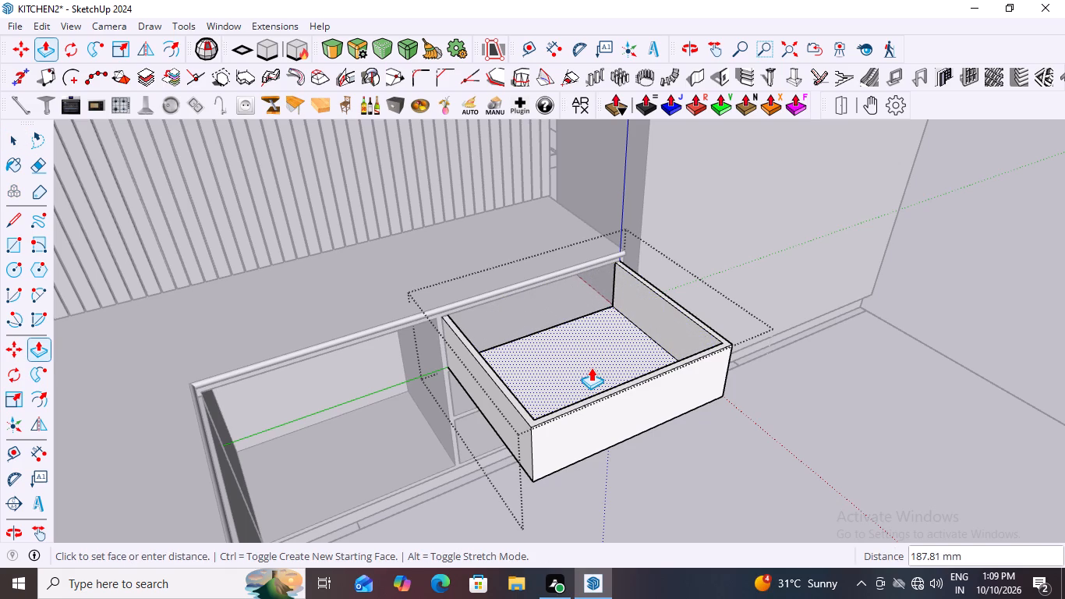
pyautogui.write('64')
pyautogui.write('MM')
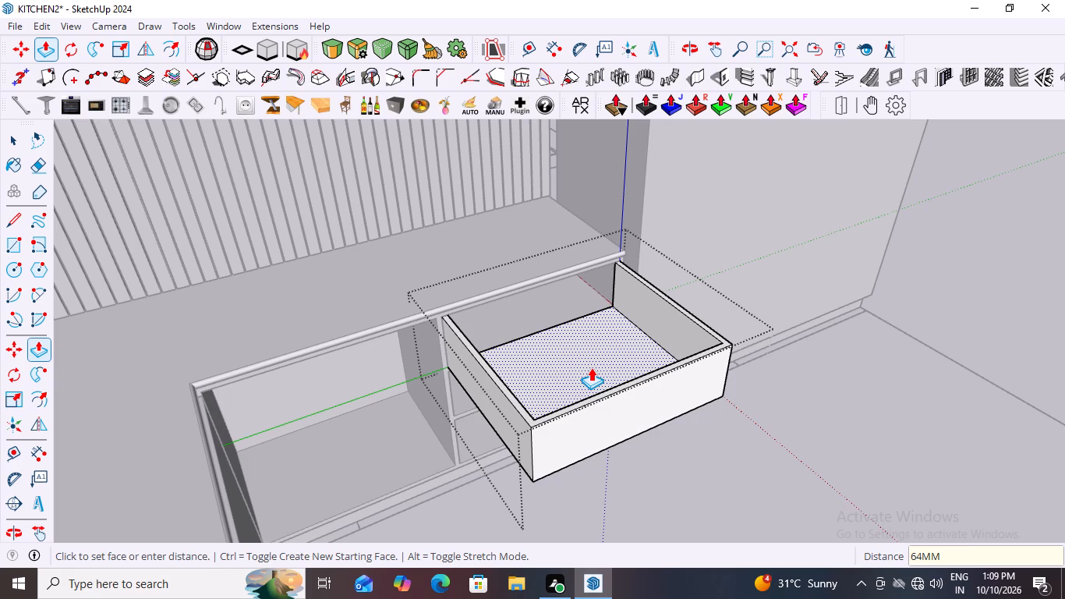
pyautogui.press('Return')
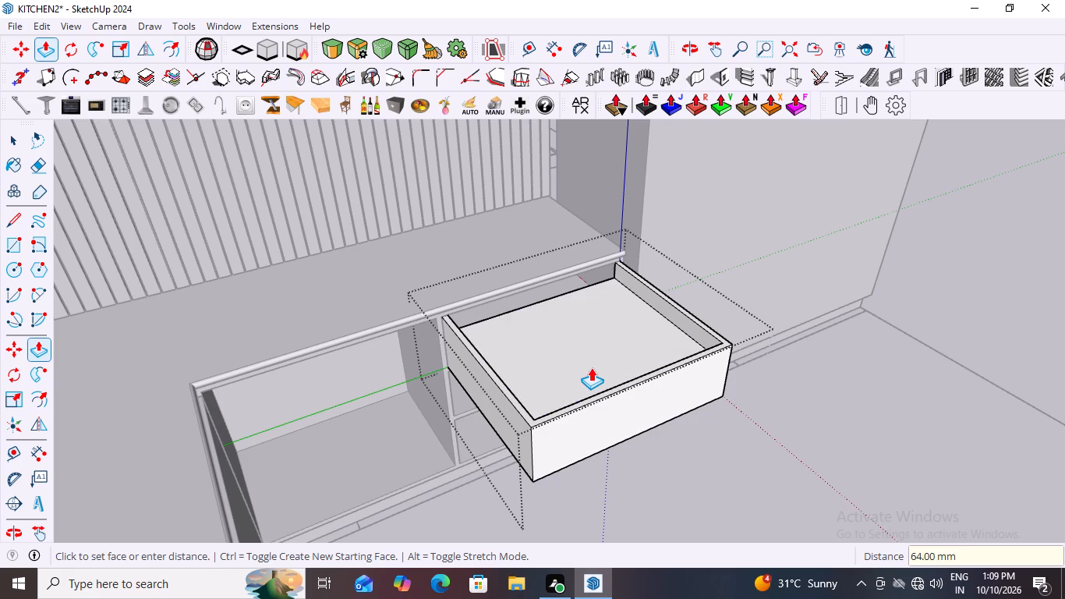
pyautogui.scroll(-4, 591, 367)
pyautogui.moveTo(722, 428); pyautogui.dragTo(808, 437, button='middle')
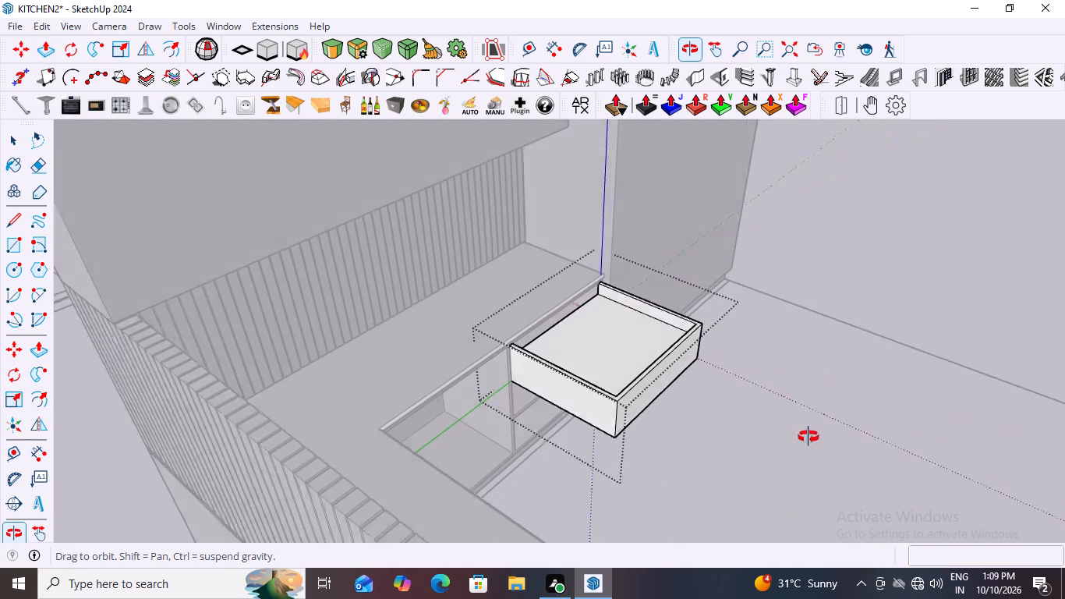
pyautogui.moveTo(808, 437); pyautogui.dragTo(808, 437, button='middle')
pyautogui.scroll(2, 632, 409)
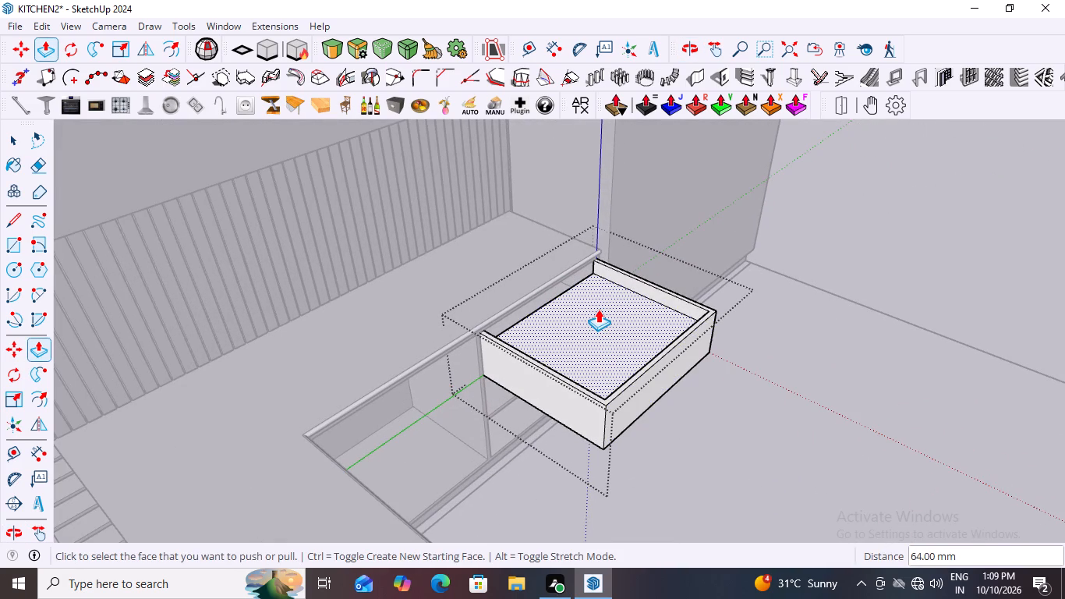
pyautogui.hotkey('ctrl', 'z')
# Push the inner top face down 190 mm to hollow the block into a drawer, and leave the group.
pyautogui.click(608, 315)
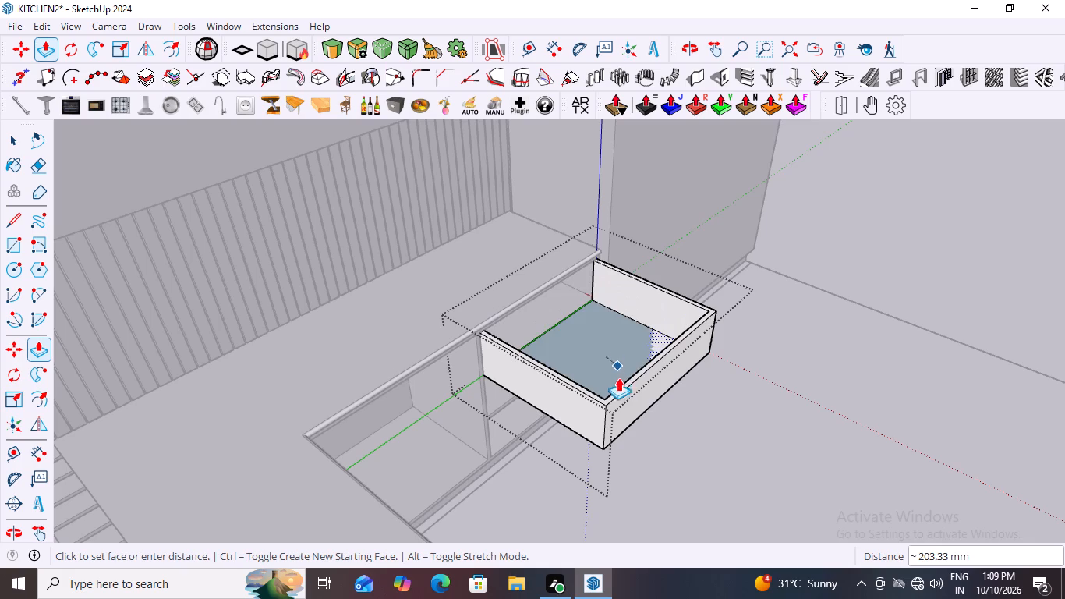
pyautogui.moveTo(662, 385); pyautogui.dragTo(596, 346, button='middle')
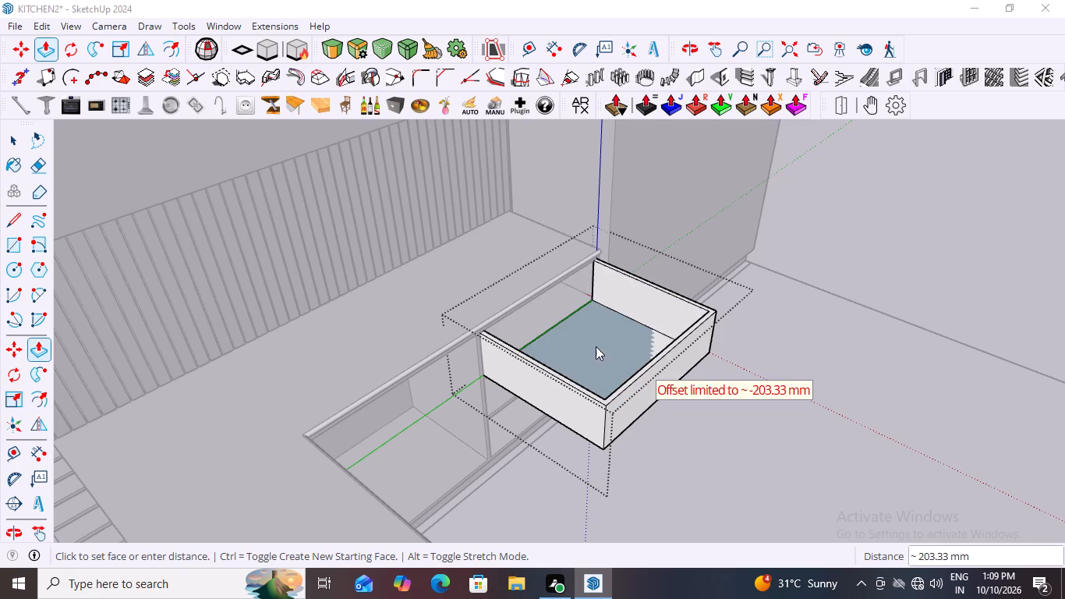
pyautogui.moveTo(596, 346); pyautogui.dragTo(490, 328, button='middle')
pyautogui.scroll(-2, 491, 328)
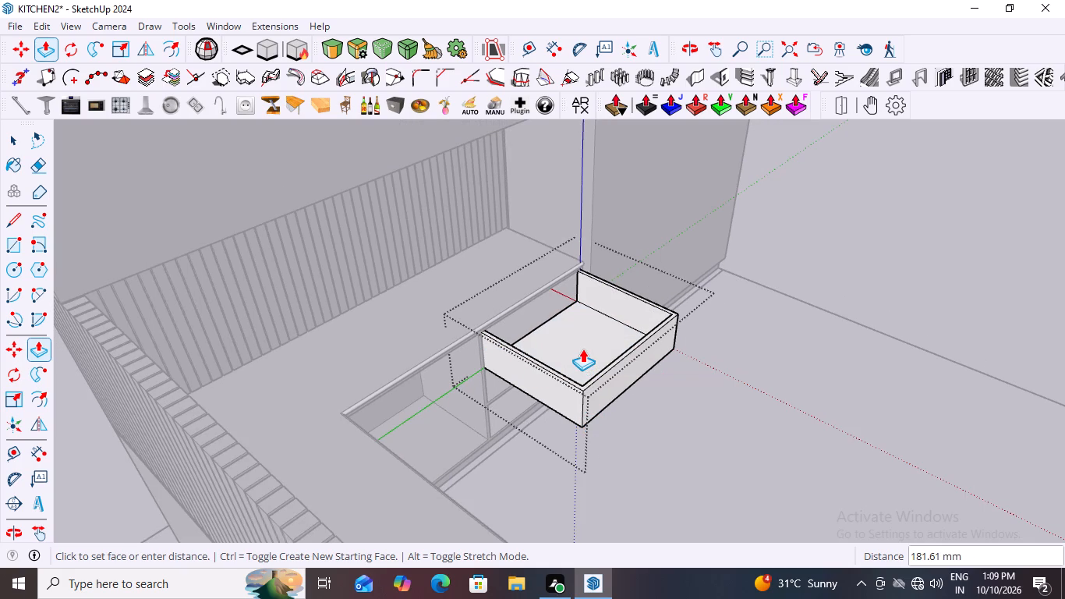
pyautogui.press('1')
pyautogui.write('90')
pyautogui.write('MM')
pyautogui.press('Return')
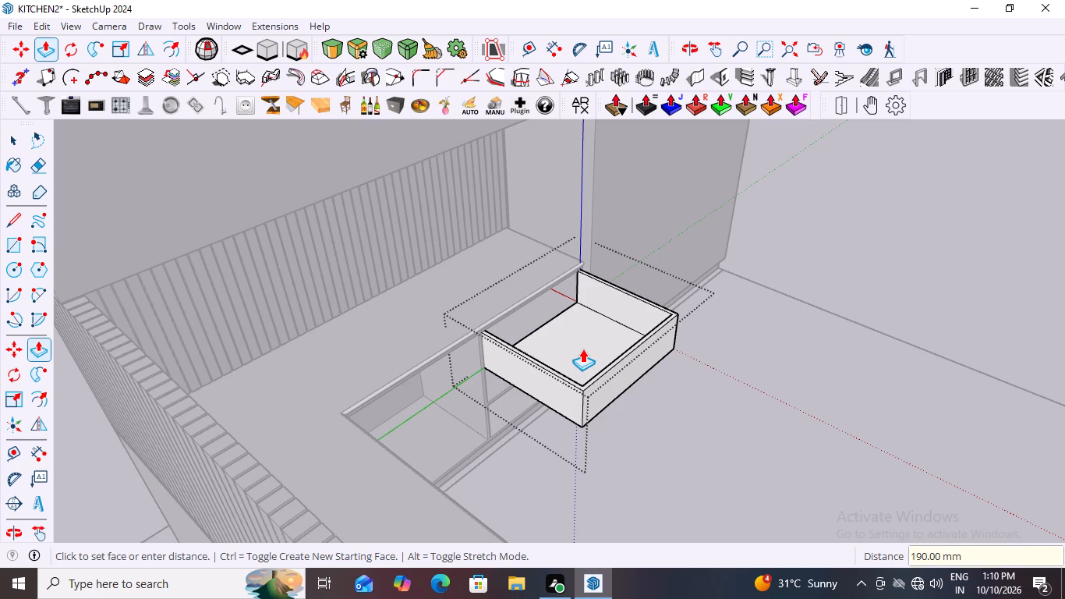
pyautogui.press('space')
pyautogui.click(661, 411)
# Examine the hollowed drawer and the compartments around it from several angles.
pyautogui.moveTo(661, 423); pyautogui.dragTo(554, 399, button='middle')
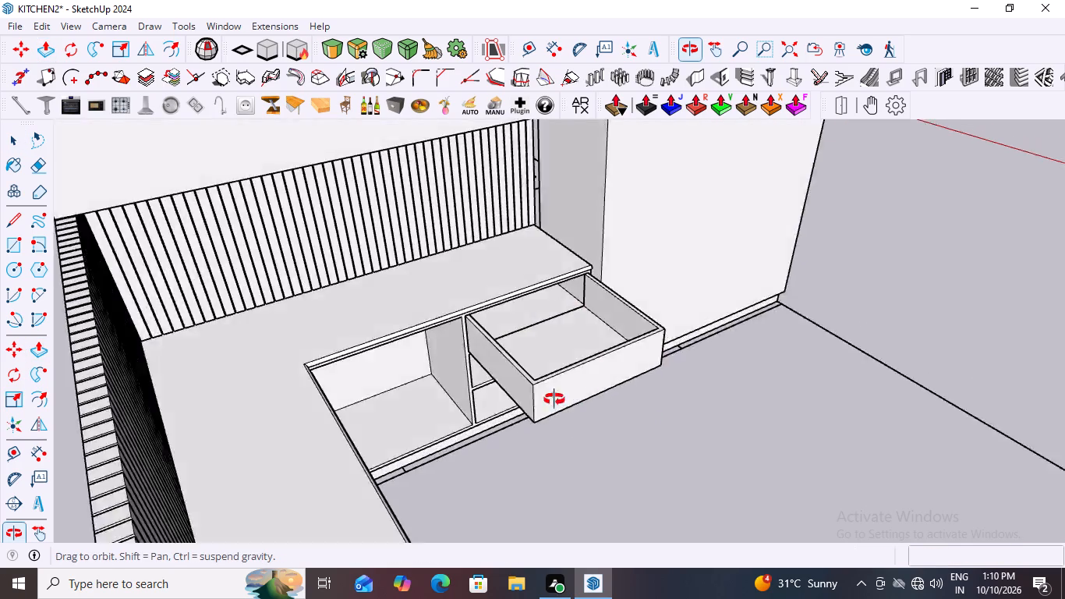
pyautogui.moveTo(554, 399); pyautogui.dragTo(532, 465, button='middle')
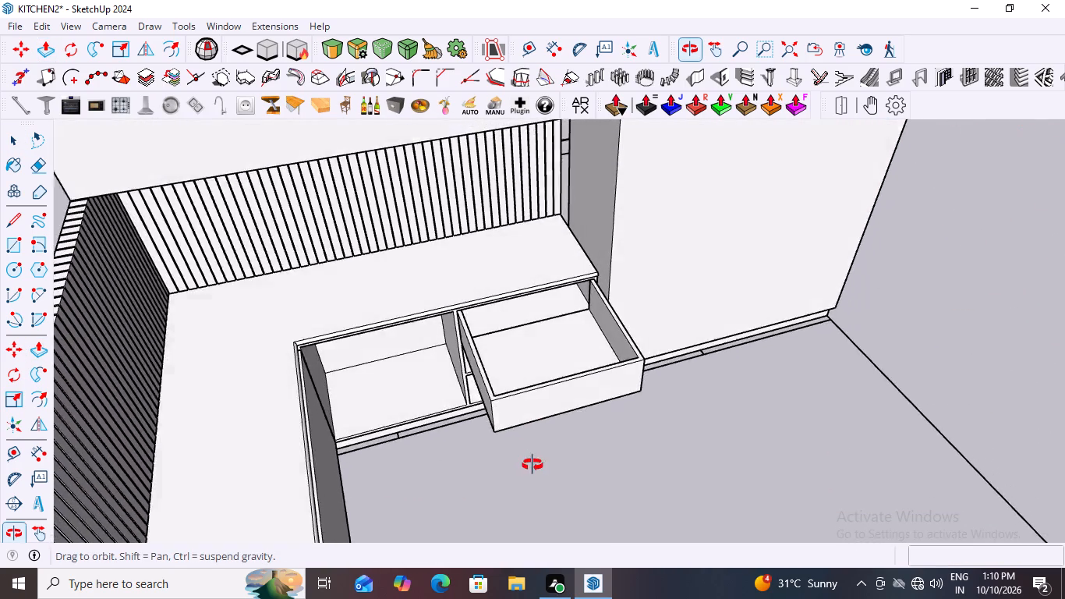
pyautogui.moveTo(532, 465); pyautogui.dragTo(555, 479, button='middle')
pyautogui.scroll(-1, 556, 479)
pyautogui.scroll(2, 561, 380)
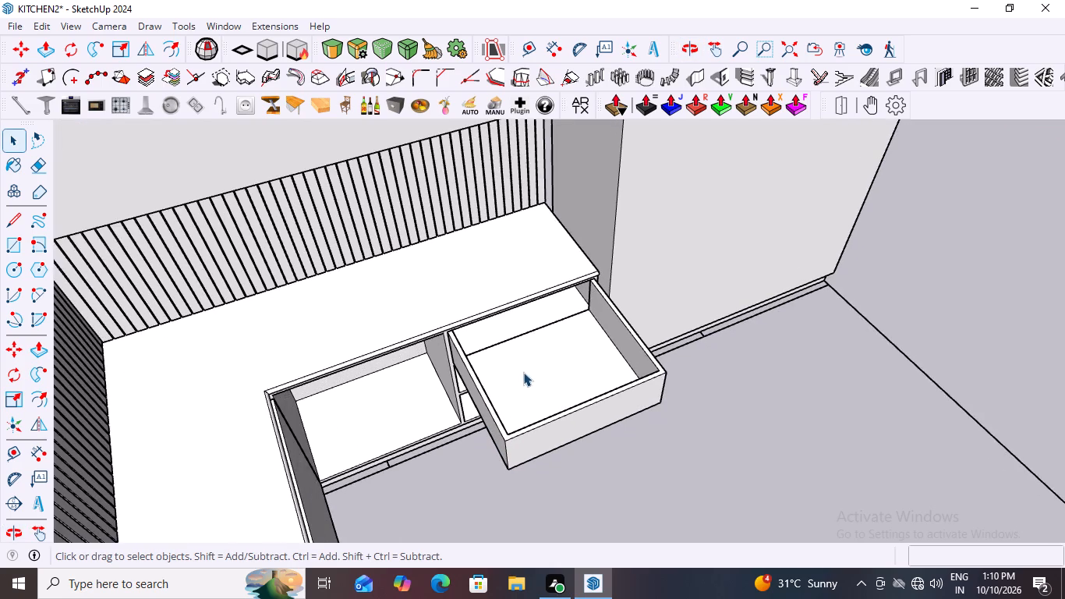
pyautogui.scroll(-1, 517, 377)
pyautogui.scroll(2, 578, 437)
pyautogui.moveTo(604, 444); pyautogui.dragTo(412, 377, button='middle')
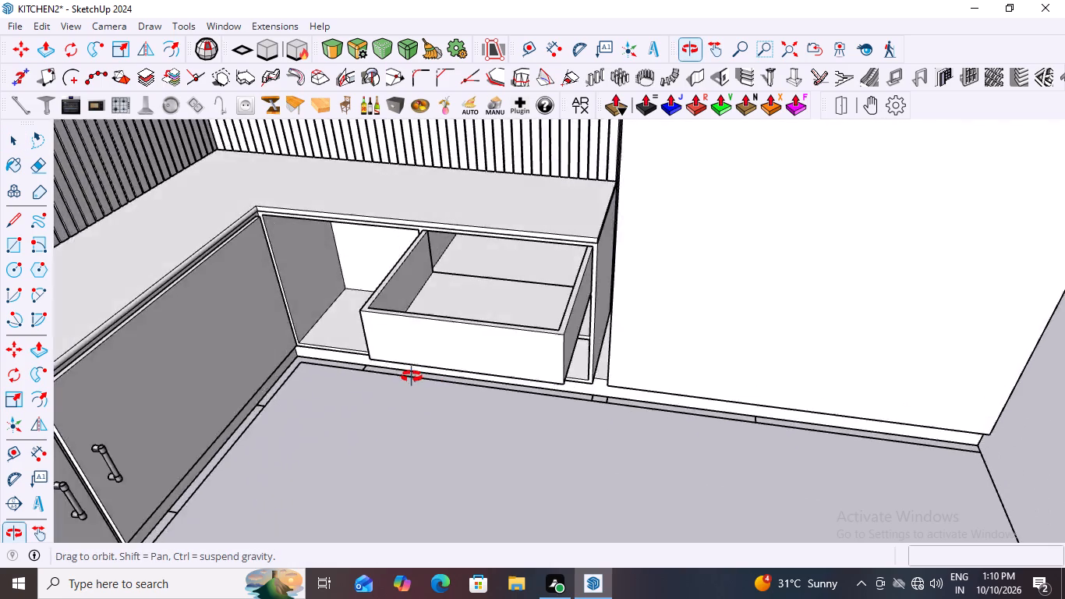
# Examine the pulled-out drawer, the corner compartments and the adjoining cabinet runs from several angles and distances.
pyautogui.moveTo(412, 377); pyautogui.dragTo(423, 307, button='middle')
pyautogui.moveTo(430, 300); pyautogui.dragTo(589, 337, button='middle')
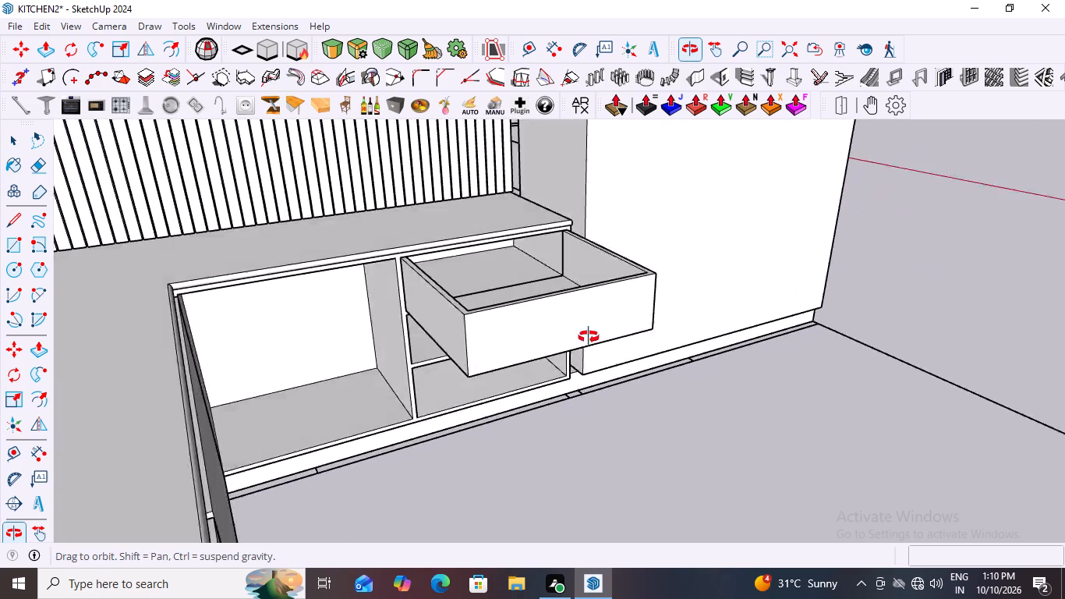
pyautogui.moveTo(589, 337); pyautogui.dragTo(564, 353, button='middle')
pyautogui.scroll(-4, 564, 354)
pyautogui.moveTo(581, 388); pyautogui.dragTo(337, 358, button='middle')
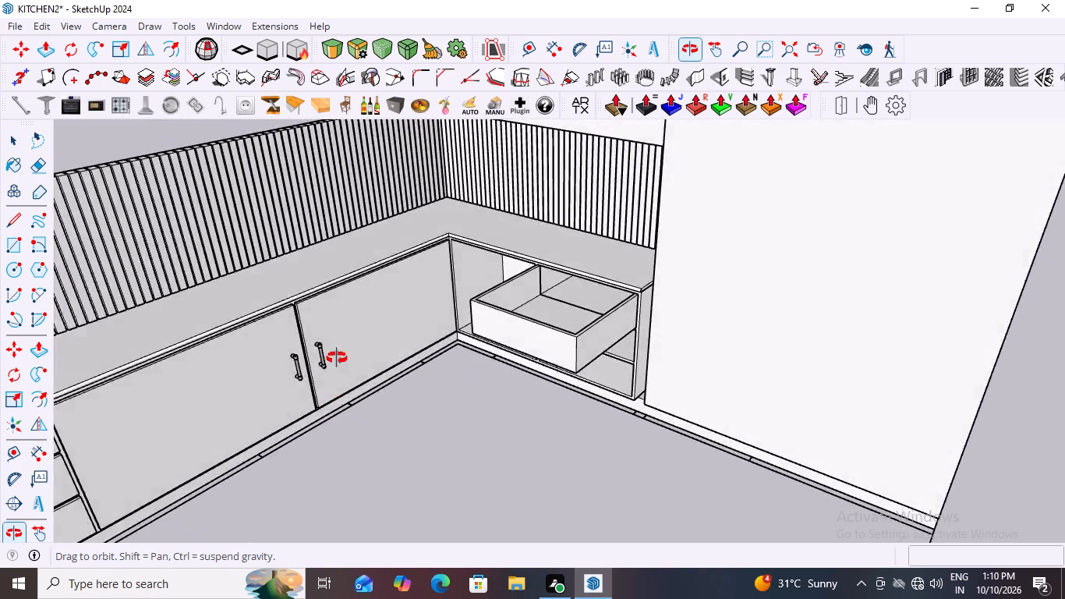
pyautogui.moveTo(337, 358); pyautogui.dragTo(494, 423, button='middle')
pyautogui.scroll(-5, 494, 423)
pyautogui.scroll(3, 554, 372)
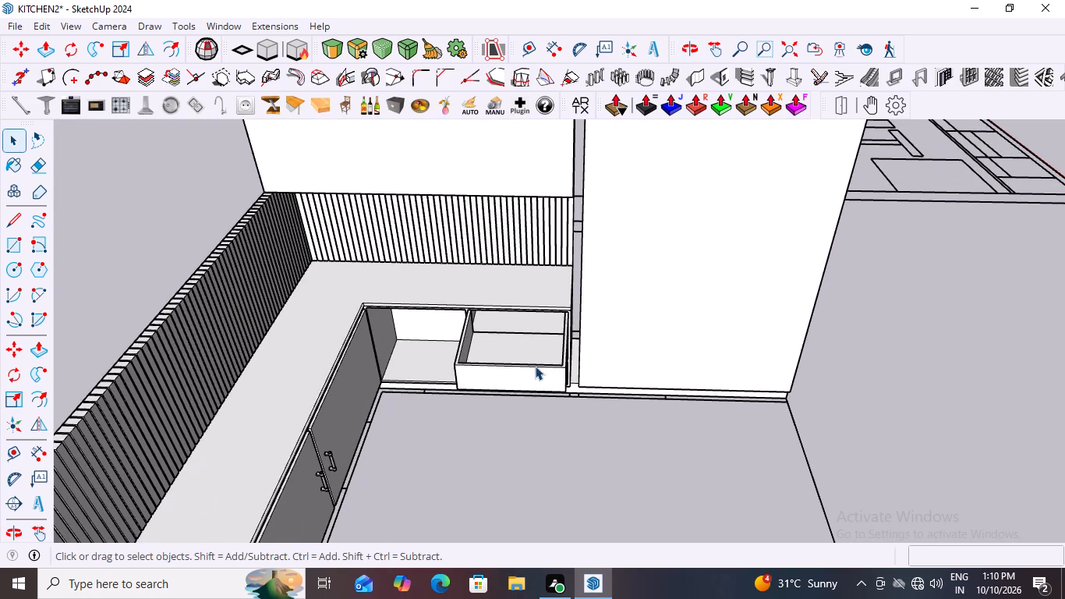
pyautogui.scroll(-2, 527, 385)
pyautogui.moveTo(458, 380); pyautogui.dragTo(479, 448, button='middle')
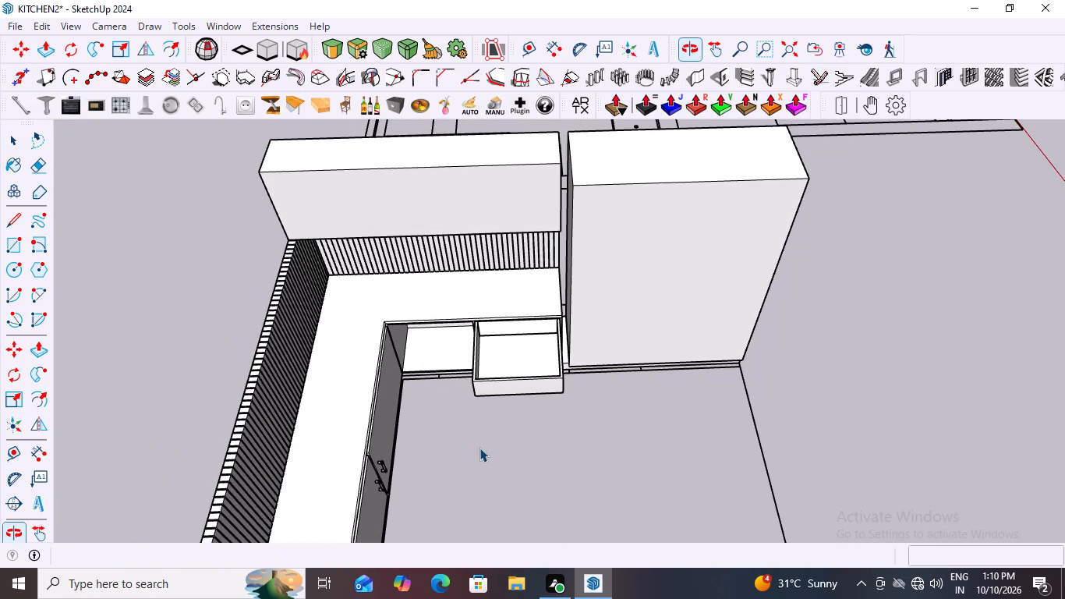
pyautogui.scroll(3, 434, 296)
pyautogui.scroll(5, 547, 342)
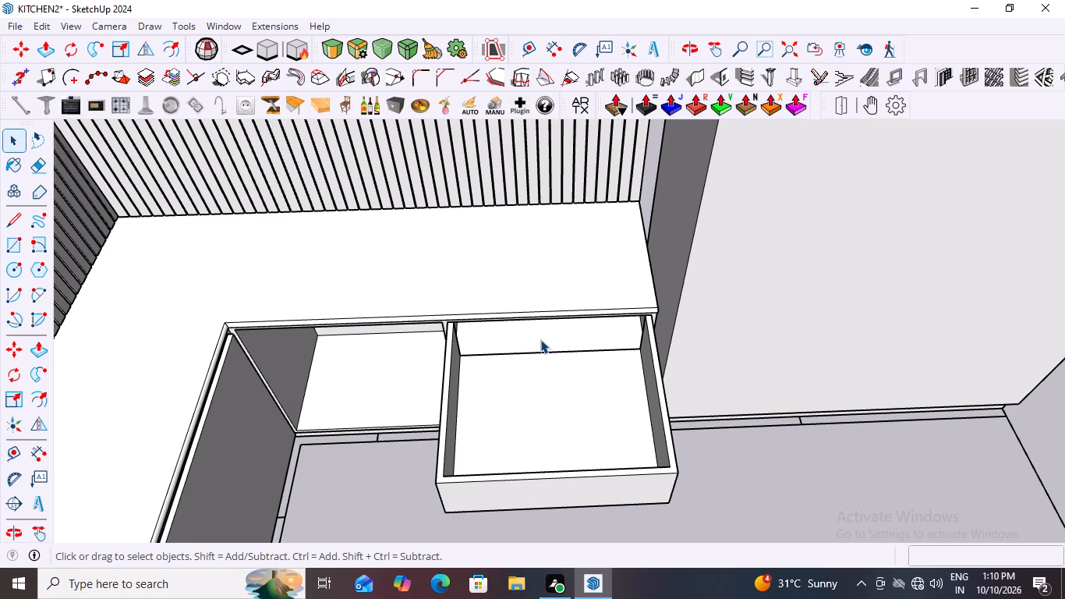
# Move the hollowed drawer 580 mm back into its top compartment, setting its front flush with the cabinet opening.
pyautogui.moveTo(700, 407); pyautogui.dragTo(585, 329, button='middle')
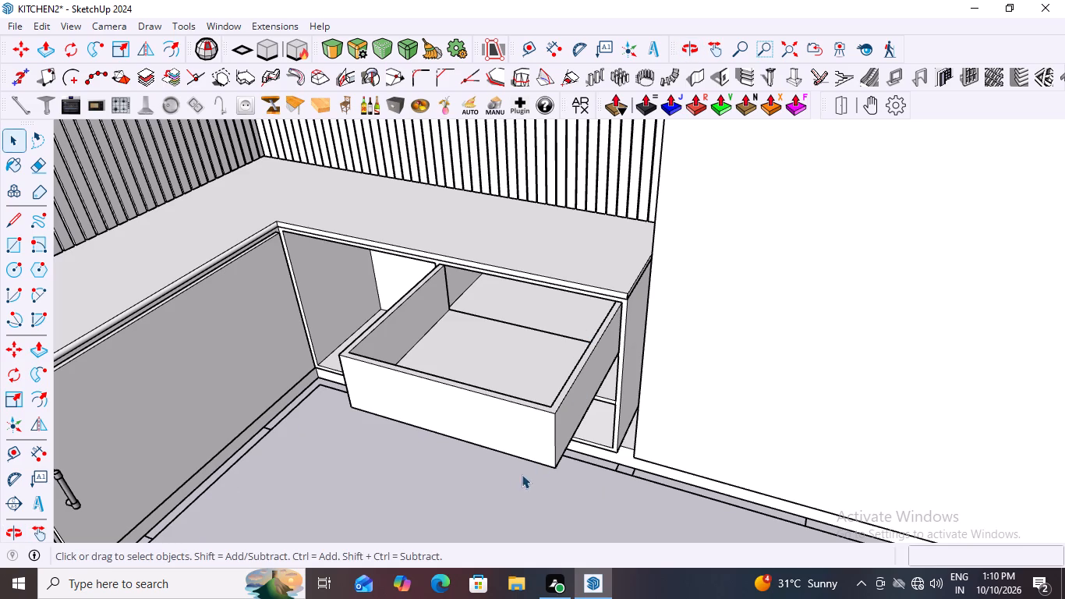
pyautogui.click(515, 431)
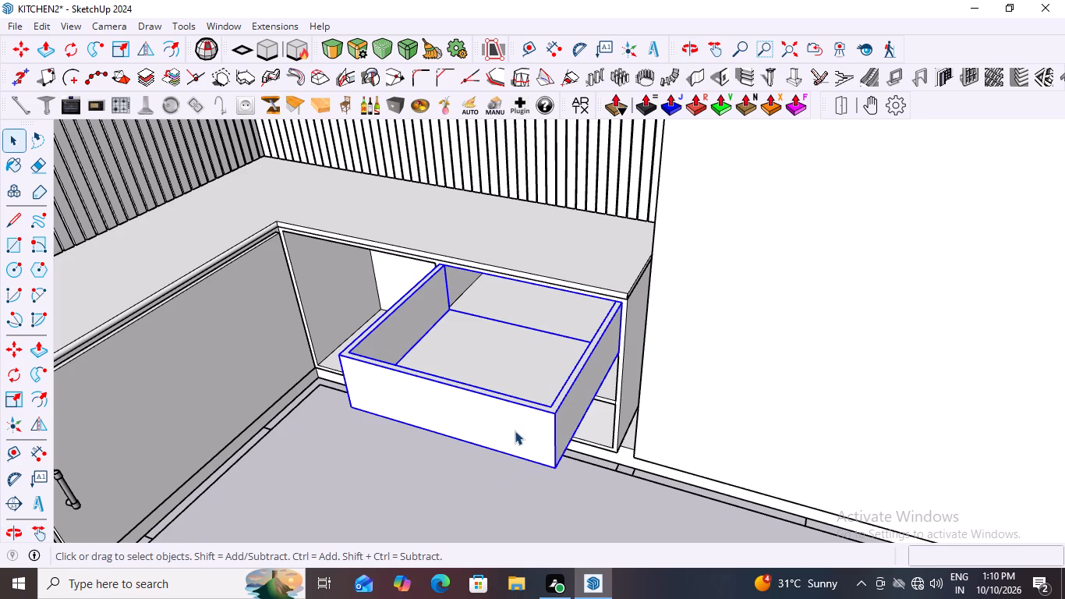
pyautogui.press('m')
pyautogui.click(557, 468)
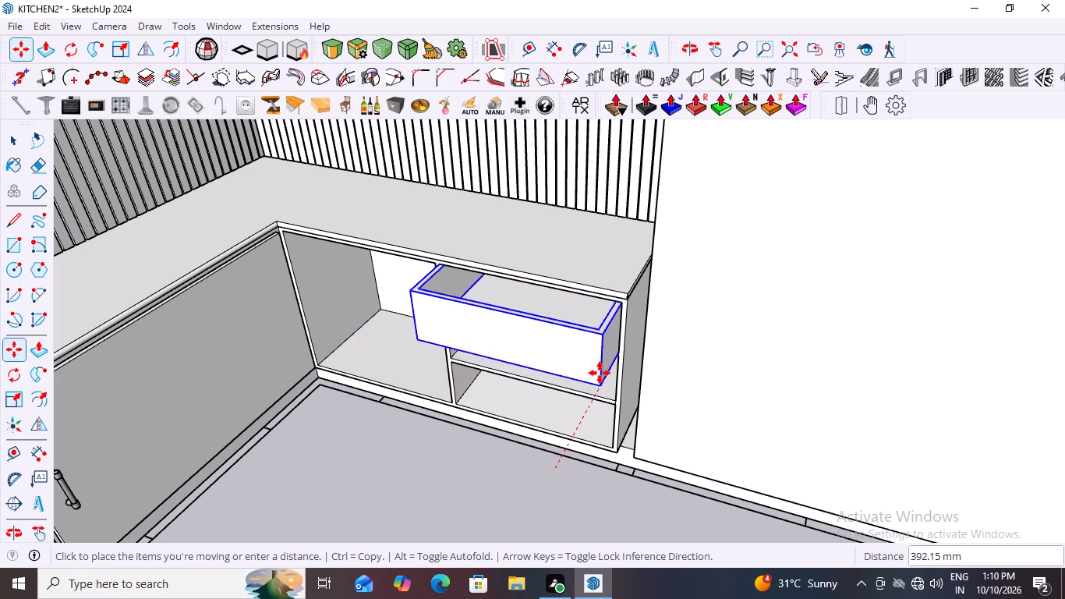
pyautogui.scroll(3, 615, 350)
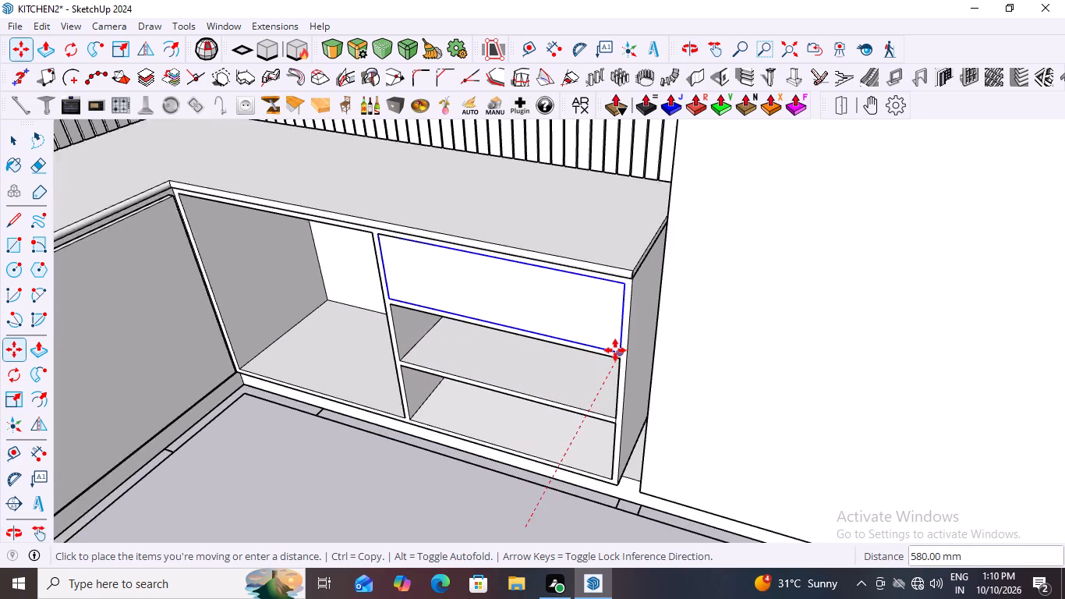
pyautogui.scroll(3, 615, 350)
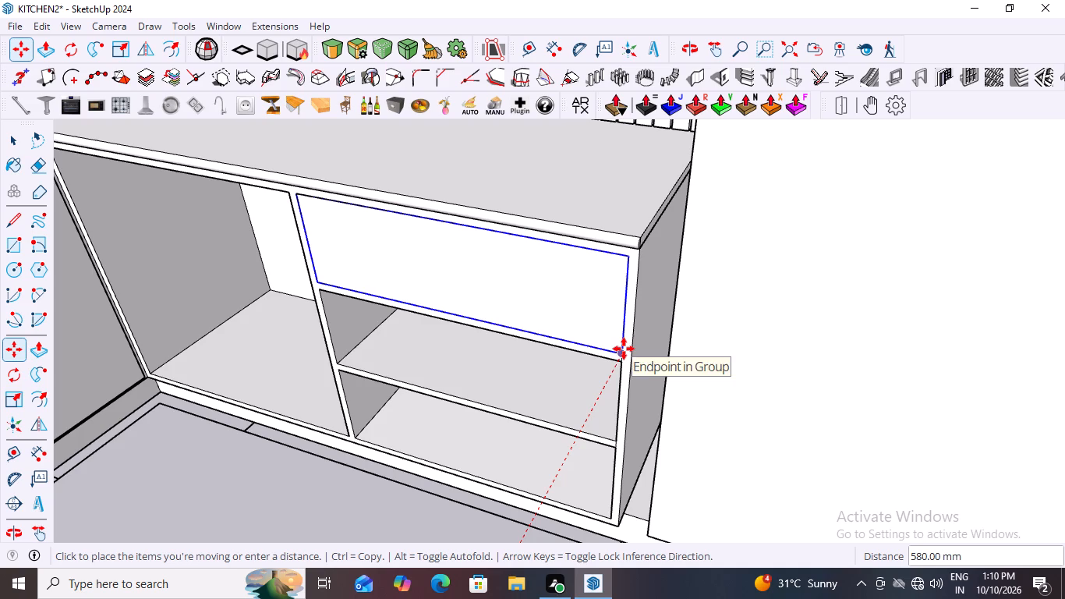
pyautogui.click(623, 353)
# Examine the closed drawer within the kitchen from the front, from above and from behind the cabinets.
pyautogui.scroll(-7, 386, 434)
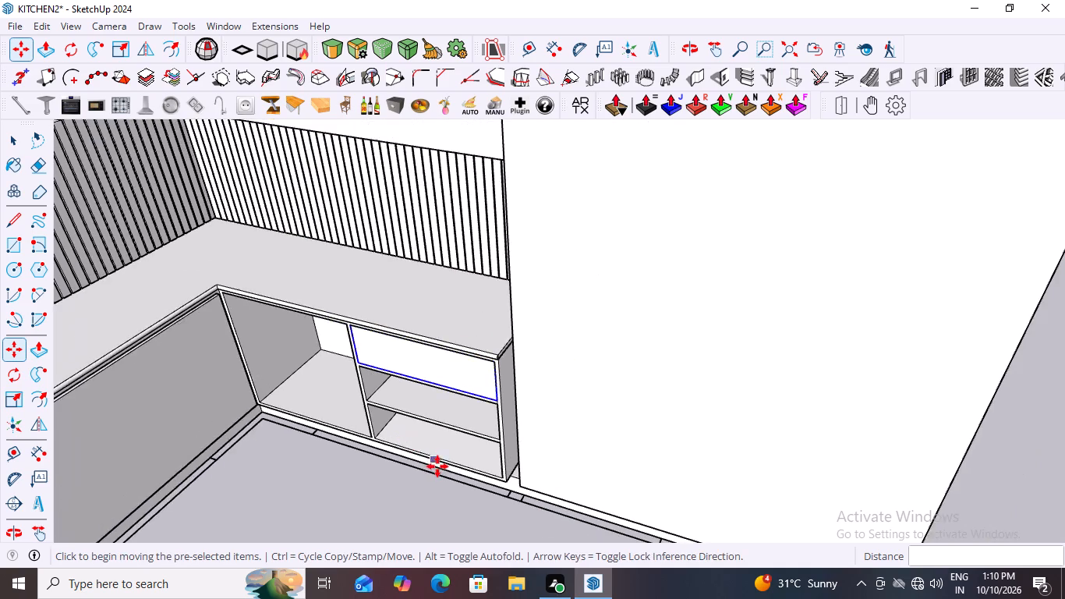
pyautogui.scroll(-2, 437, 466)
pyautogui.moveTo(426, 428); pyautogui.dragTo(645, 510, button='middle')
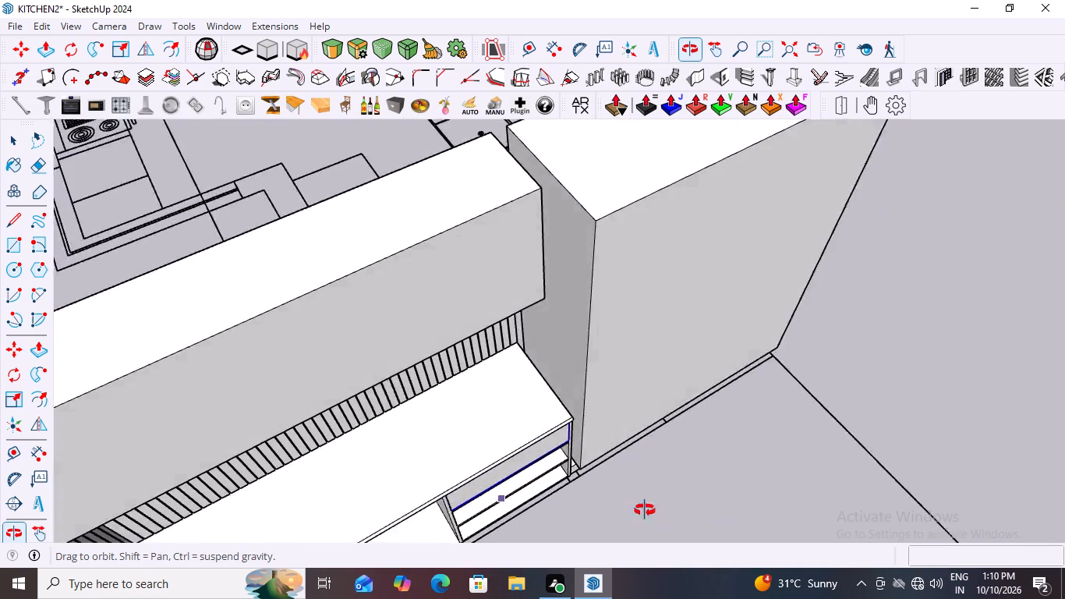
pyautogui.moveTo(645, 510); pyautogui.dragTo(534, 360, button='middle')
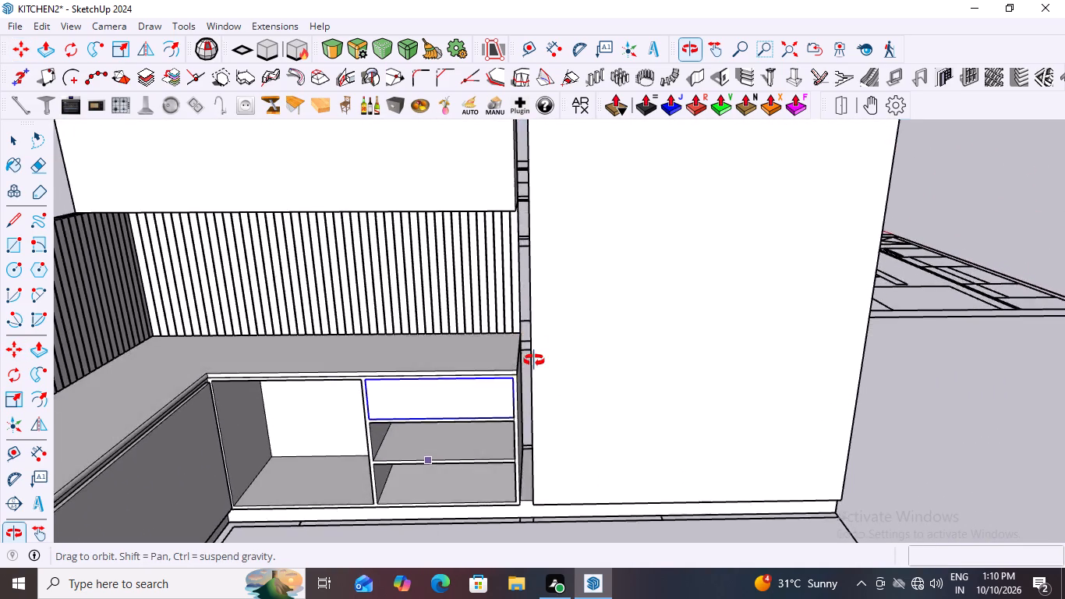
pyautogui.moveTo(534, 360); pyautogui.dragTo(465, 414, button='middle')
pyautogui.scroll(-8, 478, 407)
pyautogui.moveTo(635, 426); pyautogui.dragTo(50, 366, button='middle')
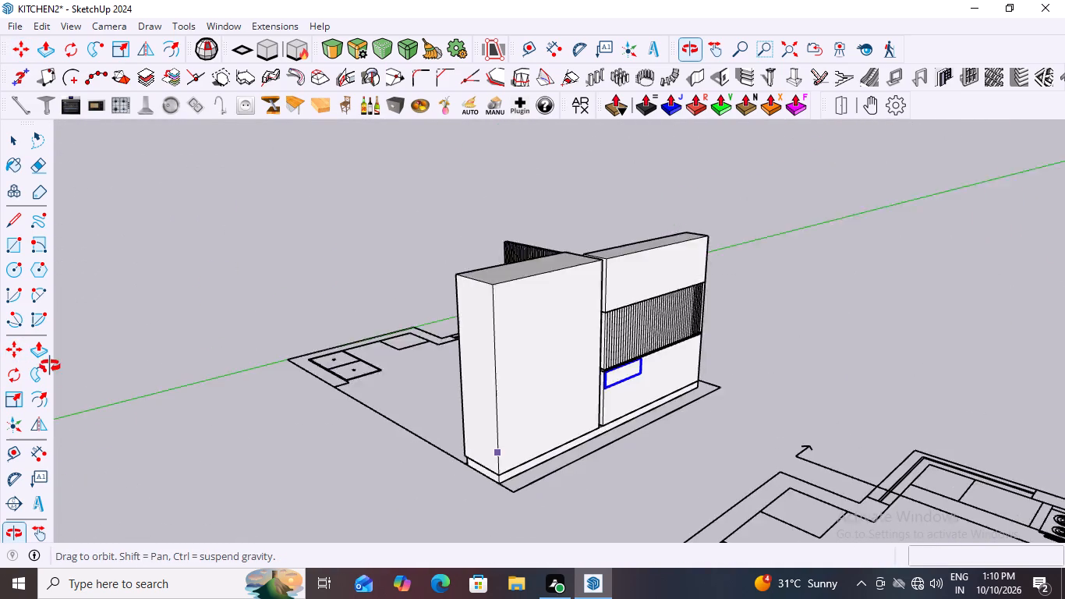
pyautogui.moveTo(50, 366); pyautogui.dragTo(687, 424, button='middle')
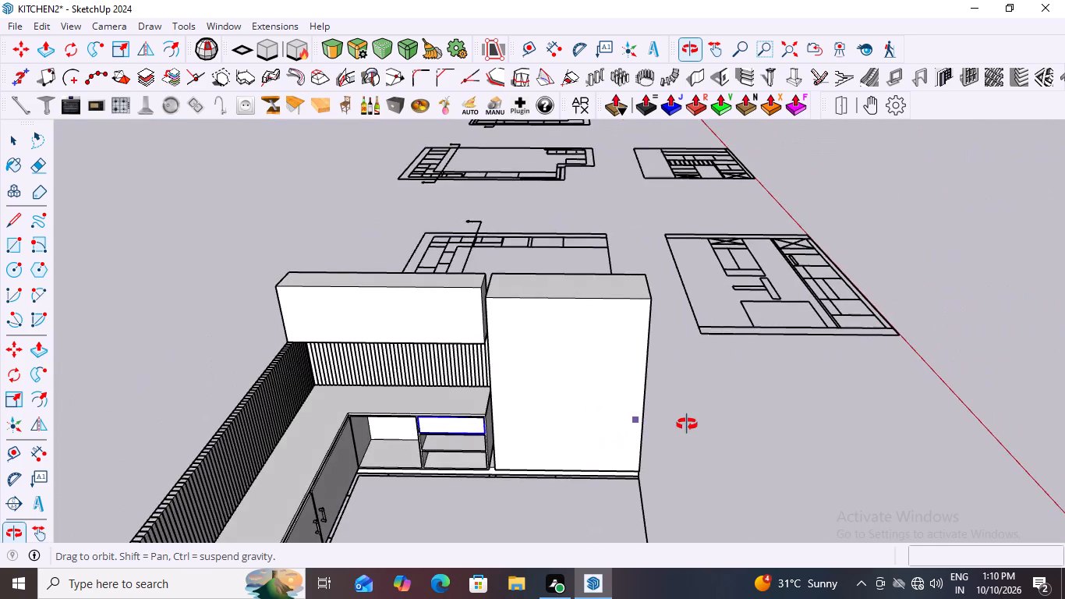
pyautogui.moveTo(687, 424); pyautogui.dragTo(678, 402, button='middle')
# Move the drawer 18 mm outward from the cabinet opening along the red axis, and clear the selection.
pyautogui.scroll(13, 482, 444)
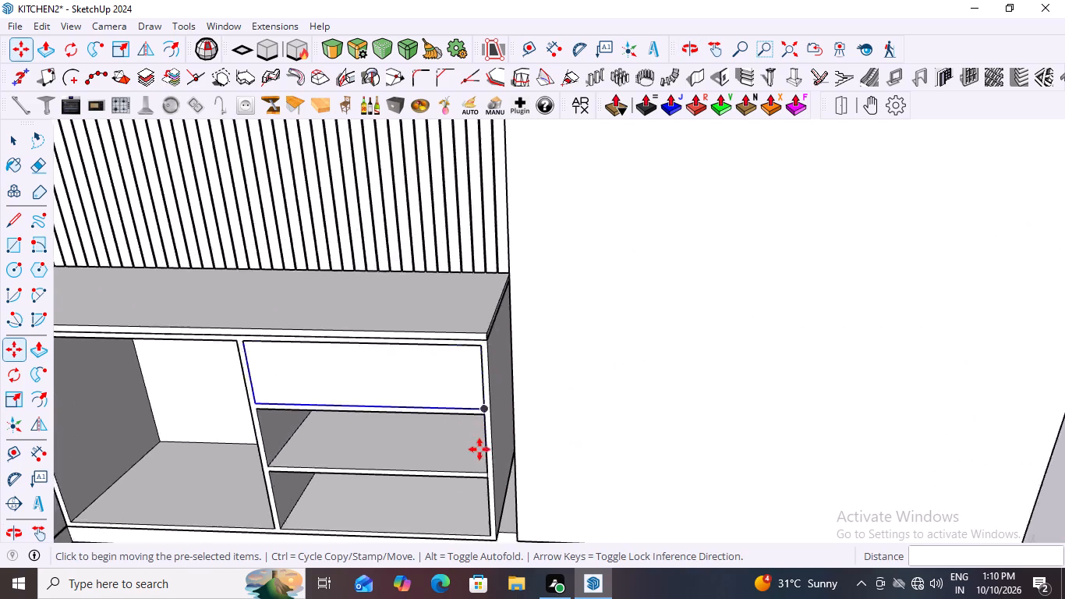
pyautogui.scroll(1, 479, 449)
pyautogui.moveTo(473, 452); pyautogui.dragTo(454, 459, button='middle')
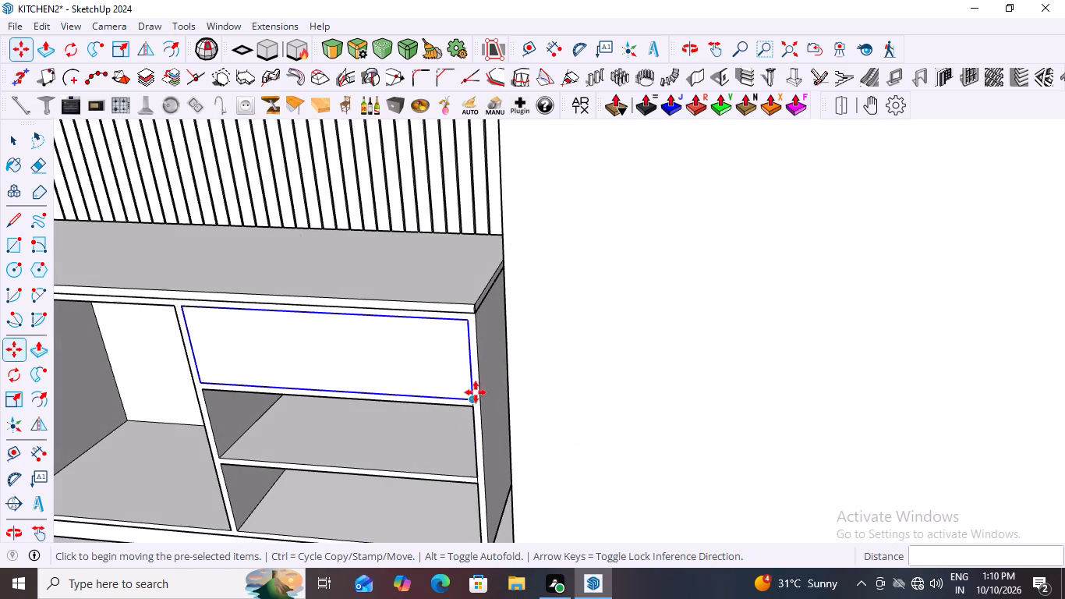
pyautogui.scroll(10, 476, 392)
pyautogui.scroll(-5, 455, 409)
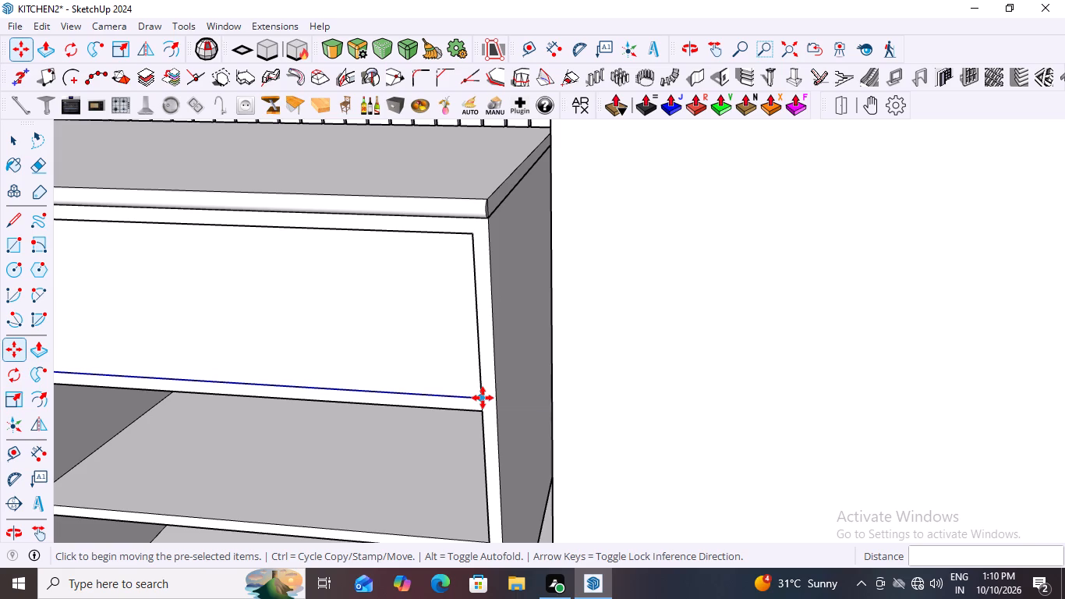
pyautogui.click(483, 398)
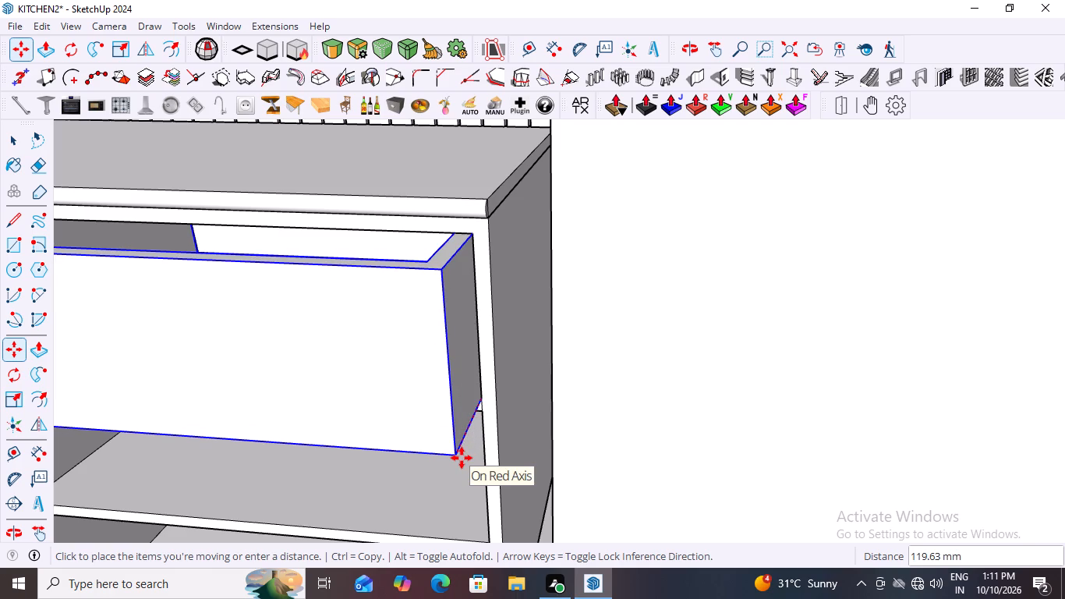
pyautogui.press('1')
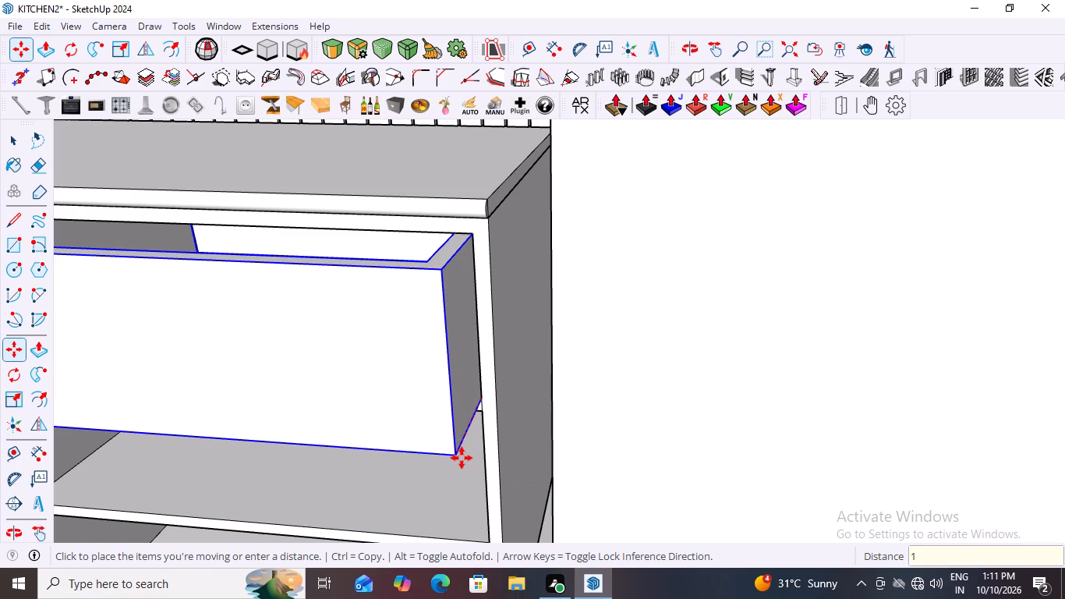
pyautogui.press('8')
pyautogui.write('MM')
pyautogui.press('Return')
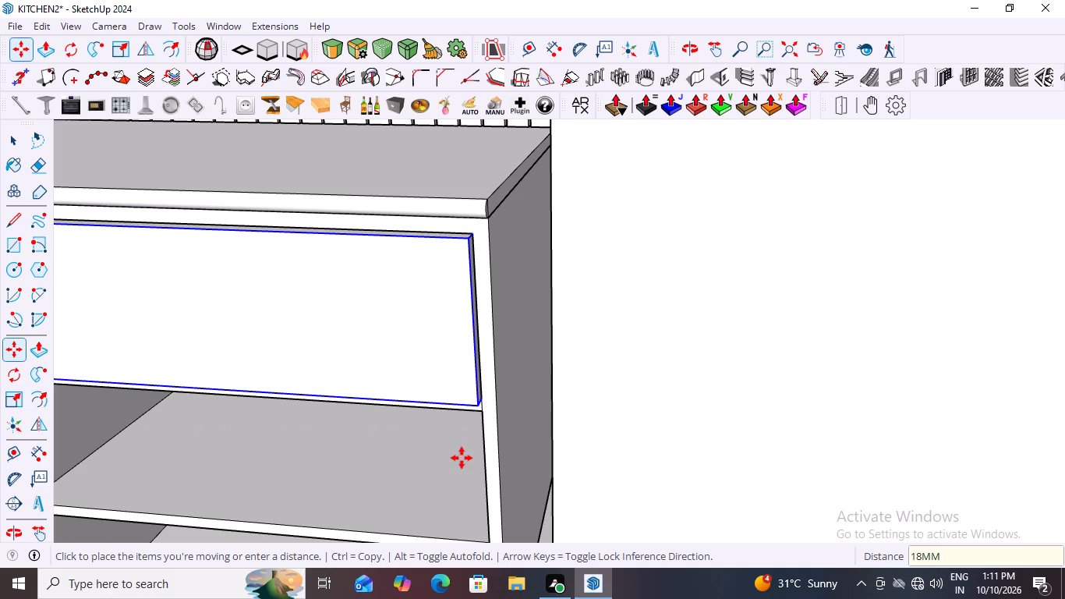
pyautogui.scroll(-11, 608, 471)
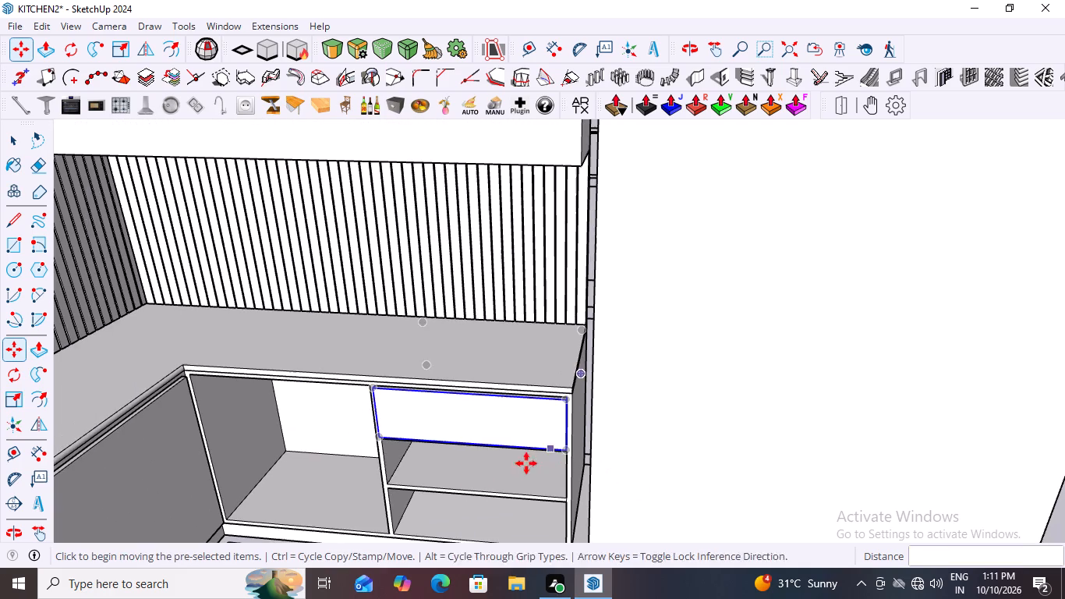
pyautogui.press('space')
pyautogui.scroll(-8, 397, 413)
pyautogui.click(752, 449)
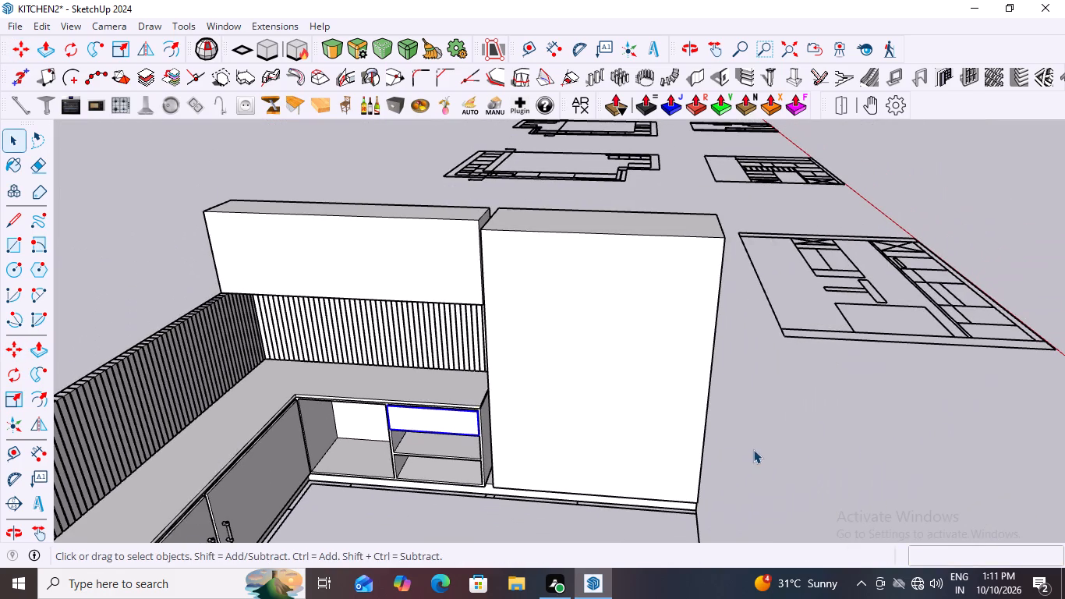
# Examine the whole kitchen model, including the cabinets' backs and the wall panelling, from all sides.
pyautogui.scroll(-11, 697, 473)
pyautogui.scroll(-8, 610, 452)
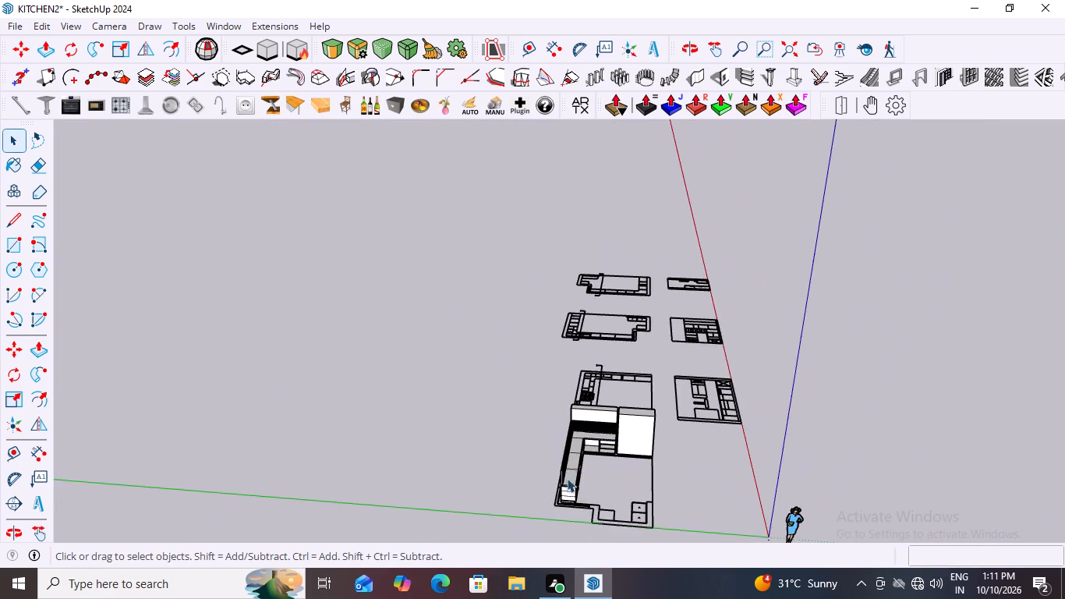
pyautogui.moveTo(562, 483); pyautogui.dragTo(793, 431, button='middle')
pyautogui.scroll(6, 636, 459)
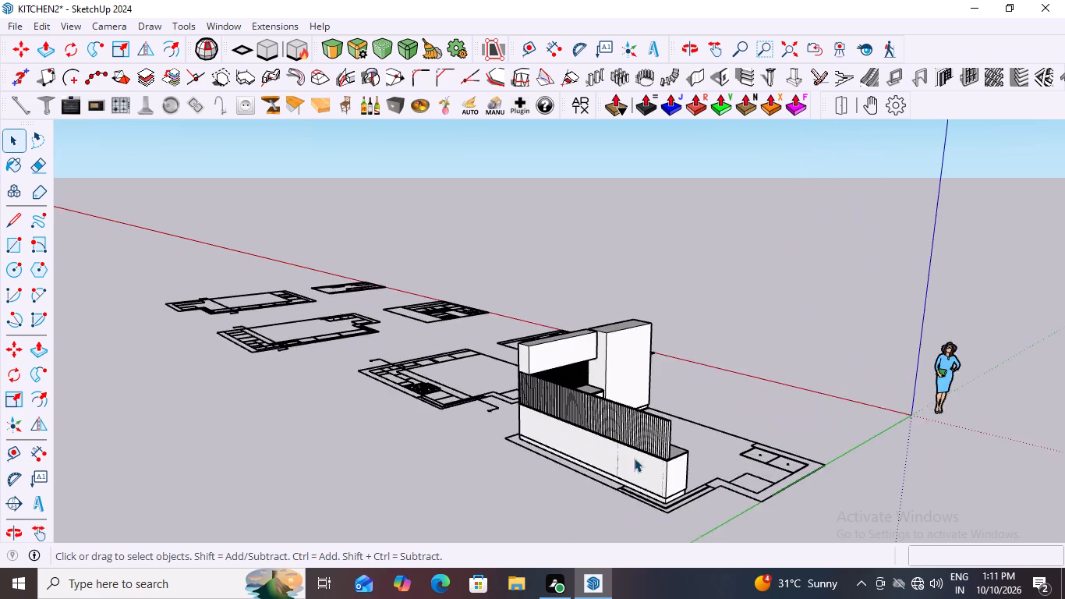
pyautogui.scroll(9, 634, 458)
pyautogui.scroll(-10, 635, 480)
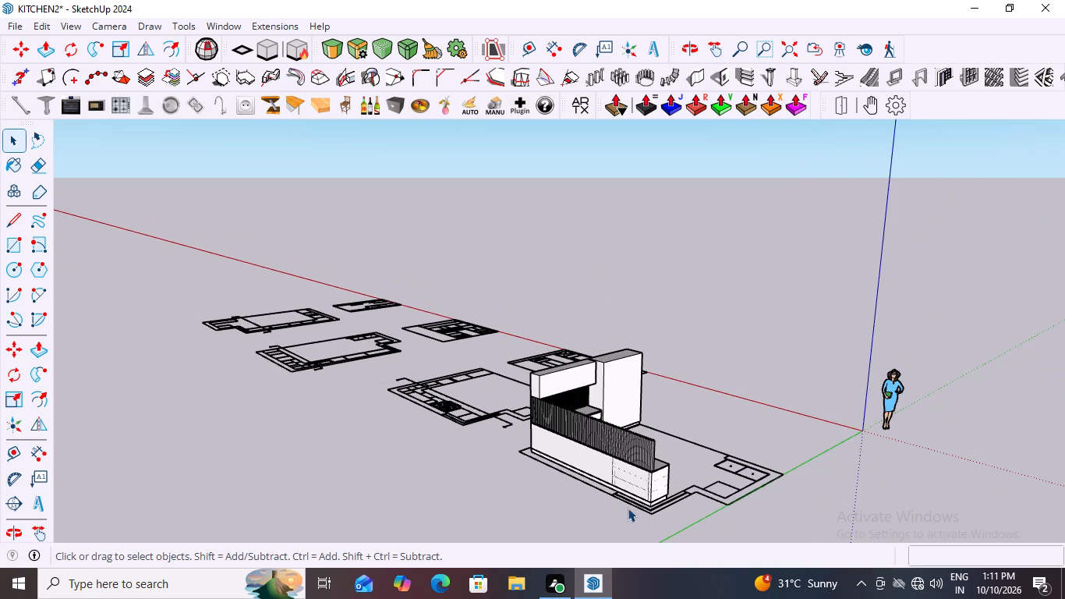
pyautogui.scroll(-6, 653, 482)
pyautogui.moveTo(676, 500); pyautogui.dragTo(360, 530, button='middle')
pyautogui.scroll(-2, 371, 529)
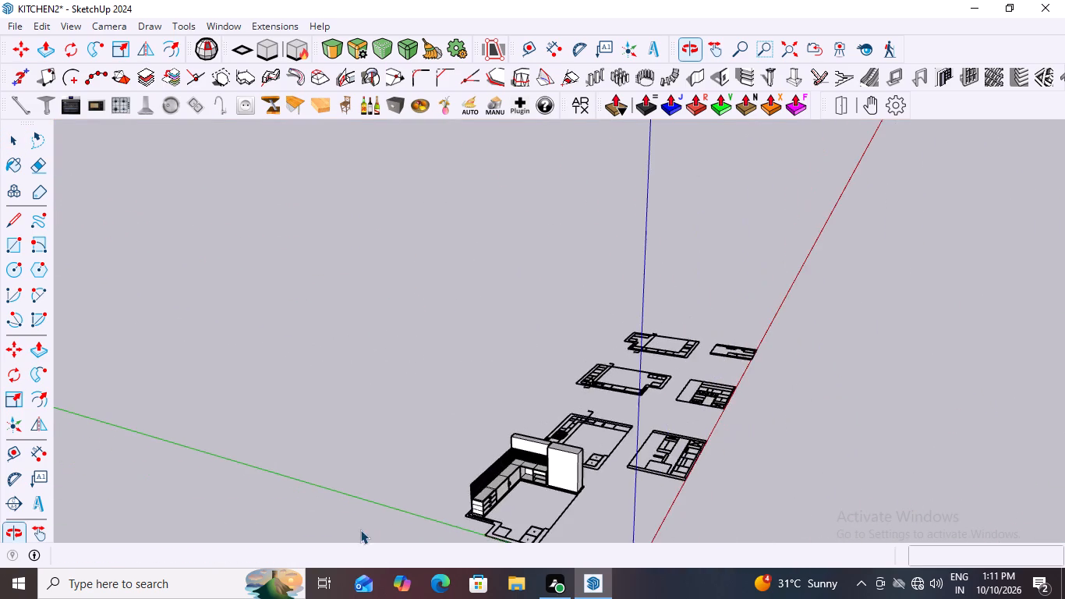
pyautogui.scroll(-2, 553, 470)
pyautogui.moveTo(597, 473); pyautogui.dragTo(384, 526, button='middle')
pyautogui.scroll(6, 497, 466)
pyautogui.moveTo(541, 464); pyautogui.dragTo(488, 474, button='middle')
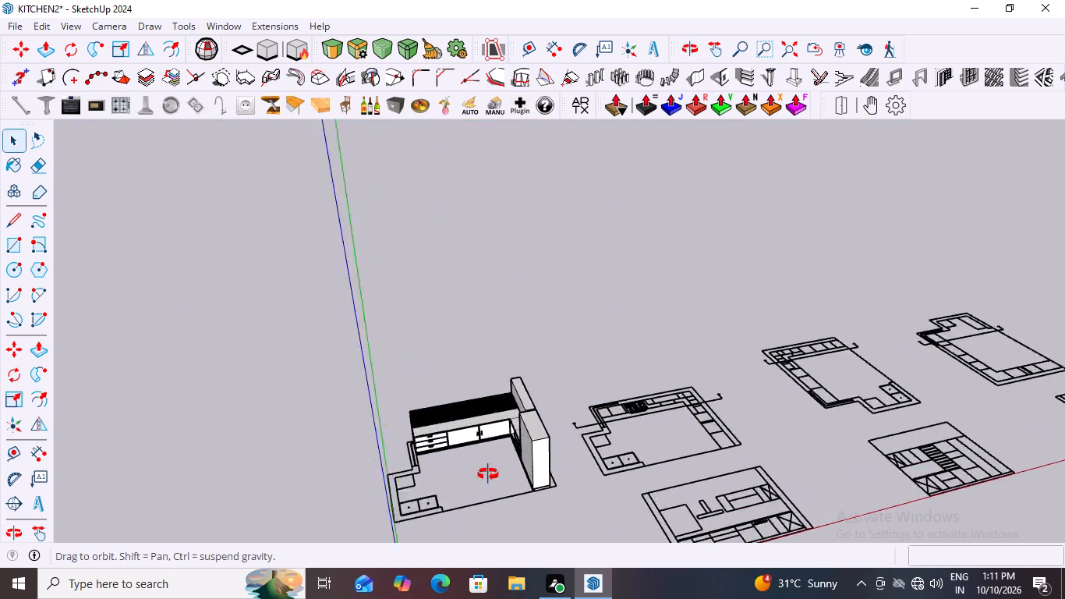
pyautogui.moveTo(488, 474); pyautogui.dragTo(385, 459, button='middle')
pyautogui.scroll(17, 510, 431)
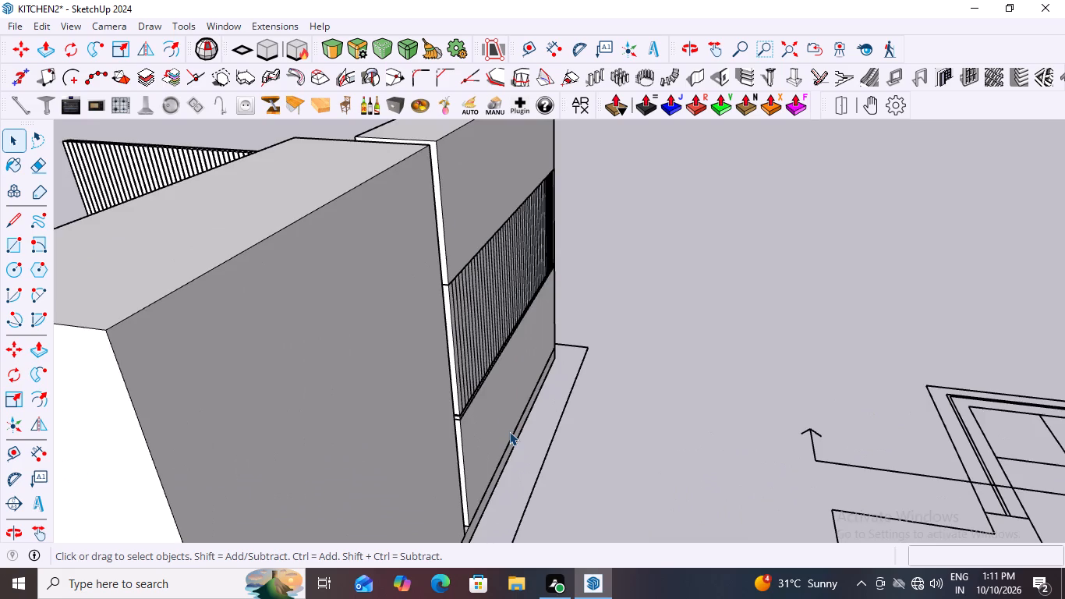
pyautogui.scroll(-5, 523, 430)
pyautogui.moveTo(530, 476); pyautogui.dragTo(328, 454, button='middle')
pyautogui.scroll(3, 398, 388)
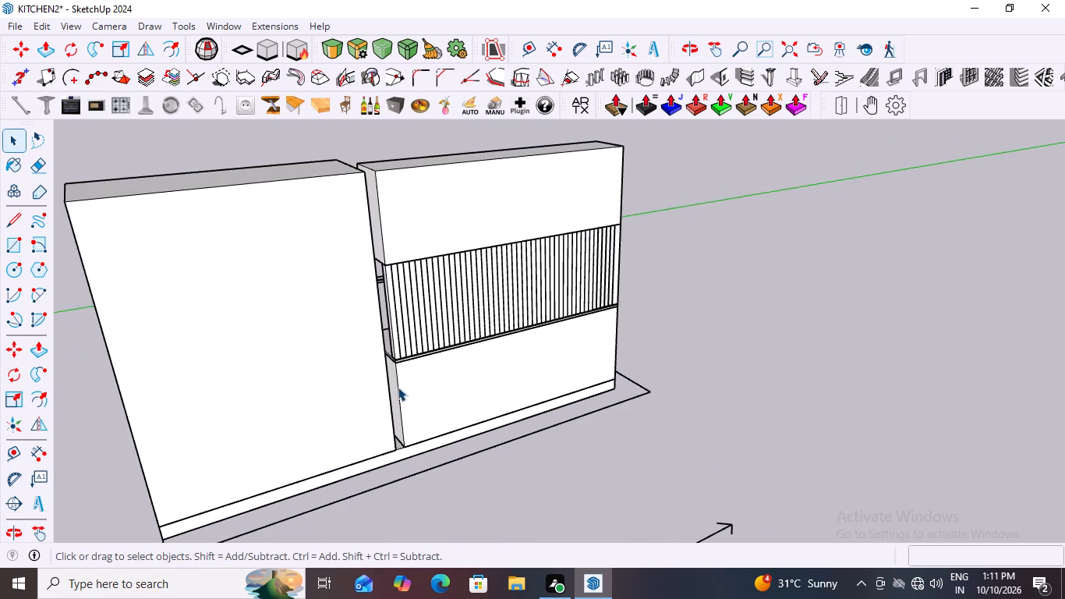
pyautogui.scroll(-6, 424, 445)
pyautogui.moveTo(468, 505); pyautogui.dragTo(634, 523, button='middle')
pyautogui.scroll(-10, 601, 529)
pyautogui.moveTo(523, 504); pyautogui.dragTo(844, 476, button='middle')
pyautogui.scroll(10, 663, 412)
pyautogui.moveTo(637, 477); pyautogui.dragTo(818, 484, button='middle')
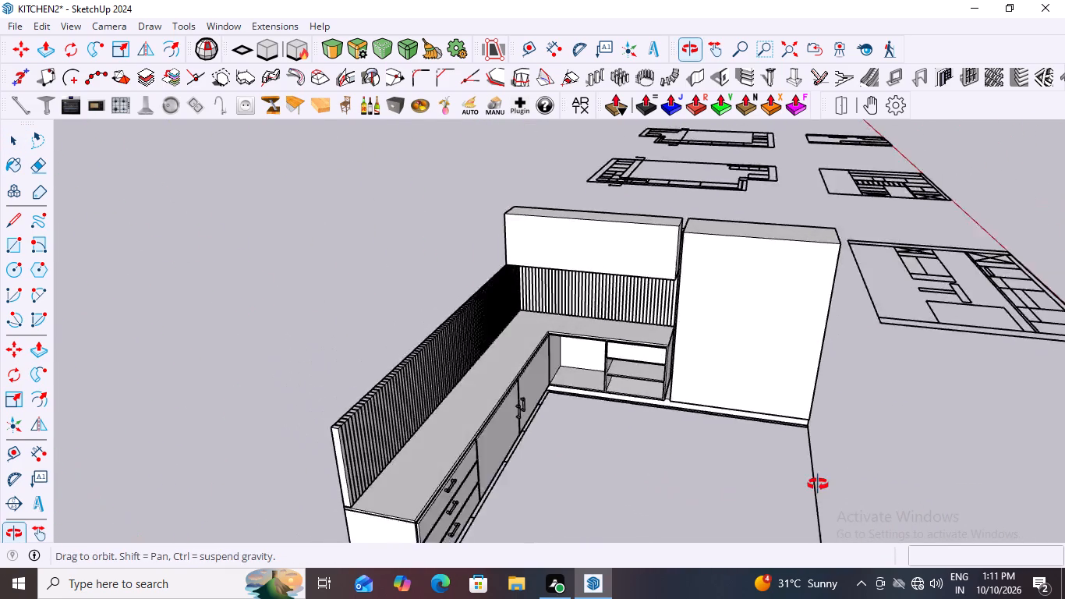
pyautogui.moveTo(818, 484); pyautogui.dragTo(828, 480, button='middle')
# Copy the top drawer into the middle shelved compartment, snapping its lower front corner to the compartment opening's lower corner.
pyautogui.scroll(7, 682, 324)
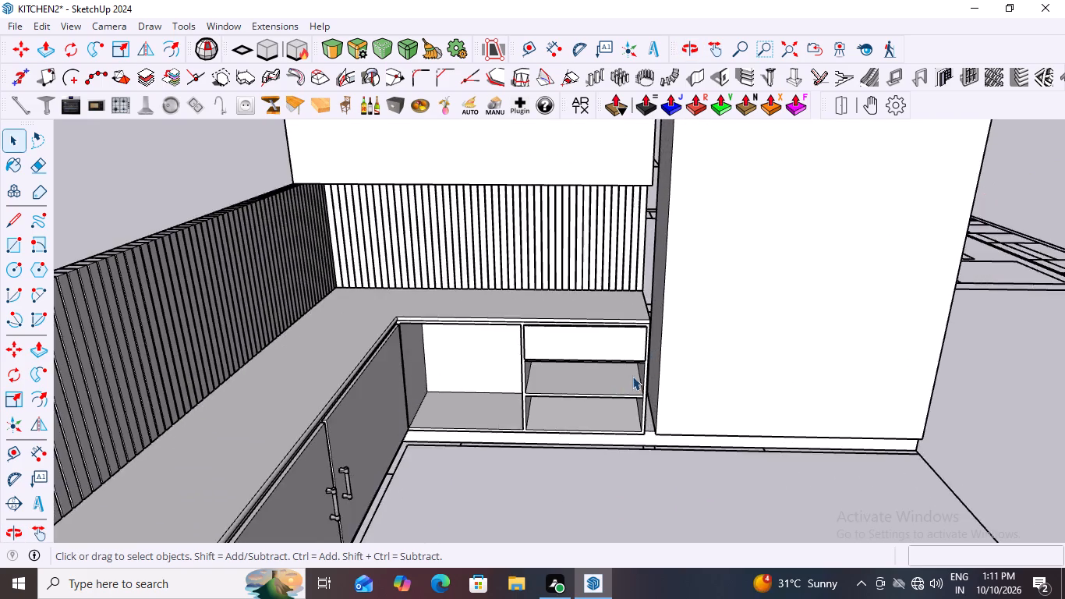
pyautogui.scroll(5, 632, 376)
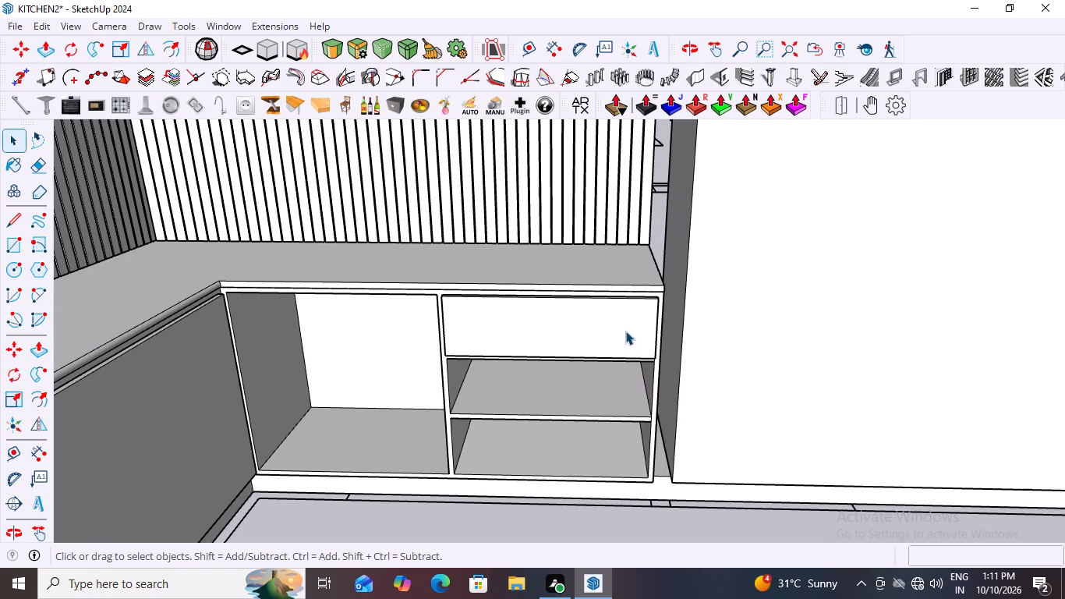
pyautogui.click(609, 328)
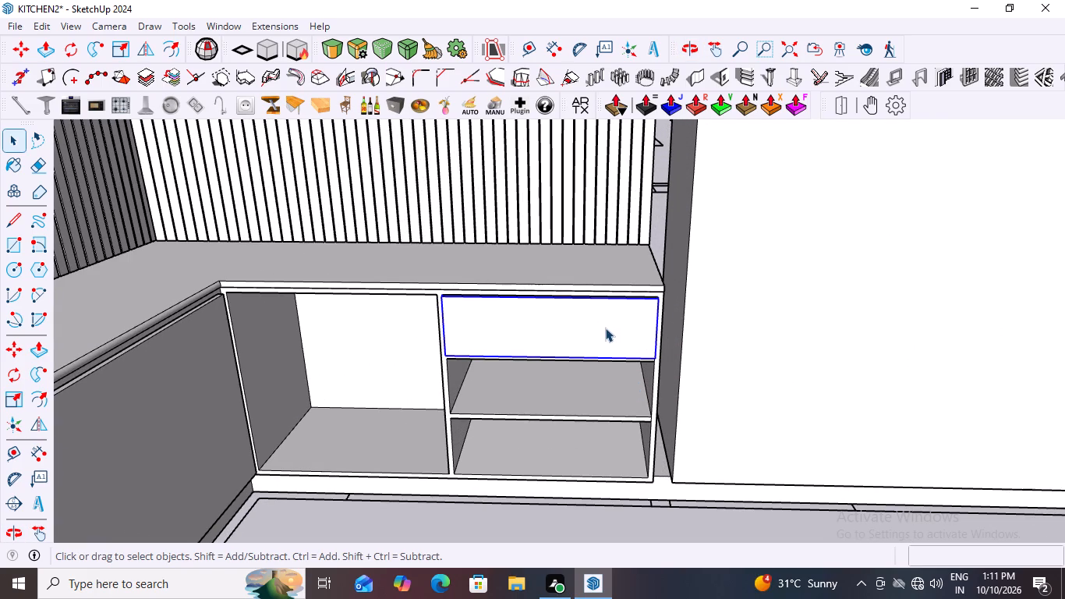
pyautogui.press('m')
pyautogui.scroll(2, 672, 377)
pyautogui.moveTo(672, 377); pyautogui.dragTo(599, 367, button='middle')
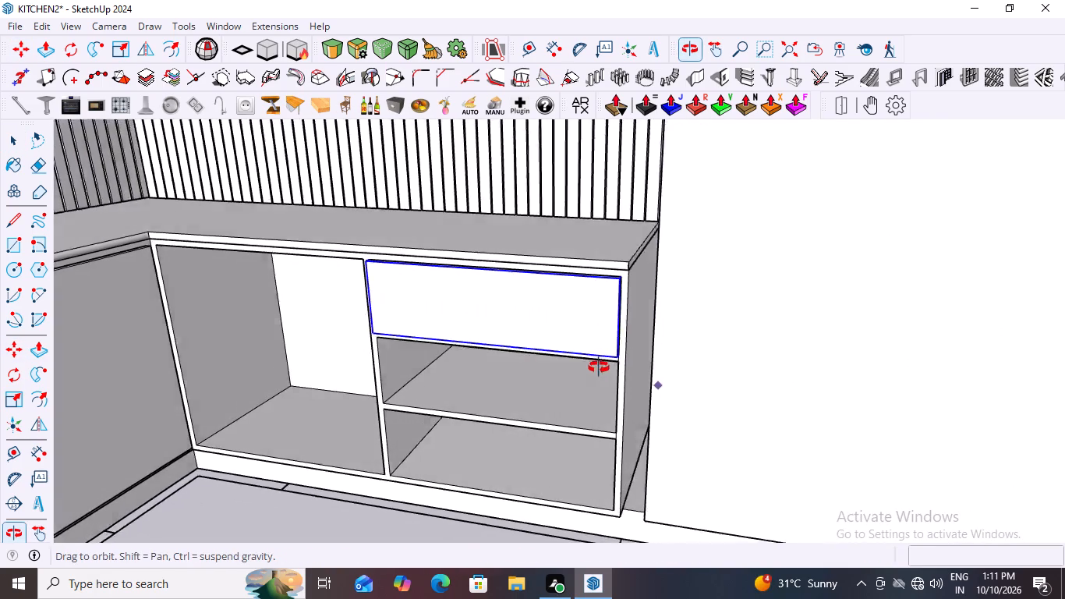
pyautogui.moveTo(599, 367); pyautogui.dragTo(633, 380, button='middle')
pyautogui.scroll(7, 633, 380)
pyautogui.moveTo(695, 333); pyautogui.dragTo(661, 353, button='middle')
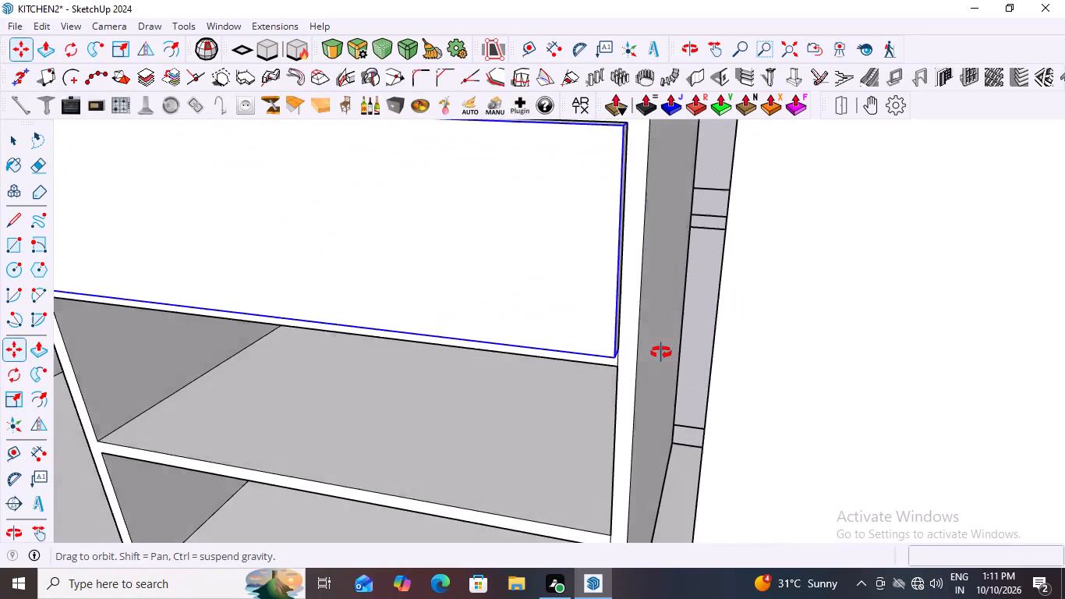
pyautogui.moveTo(661, 353); pyautogui.dragTo(656, 353, button='middle')
pyautogui.scroll(3, 589, 382)
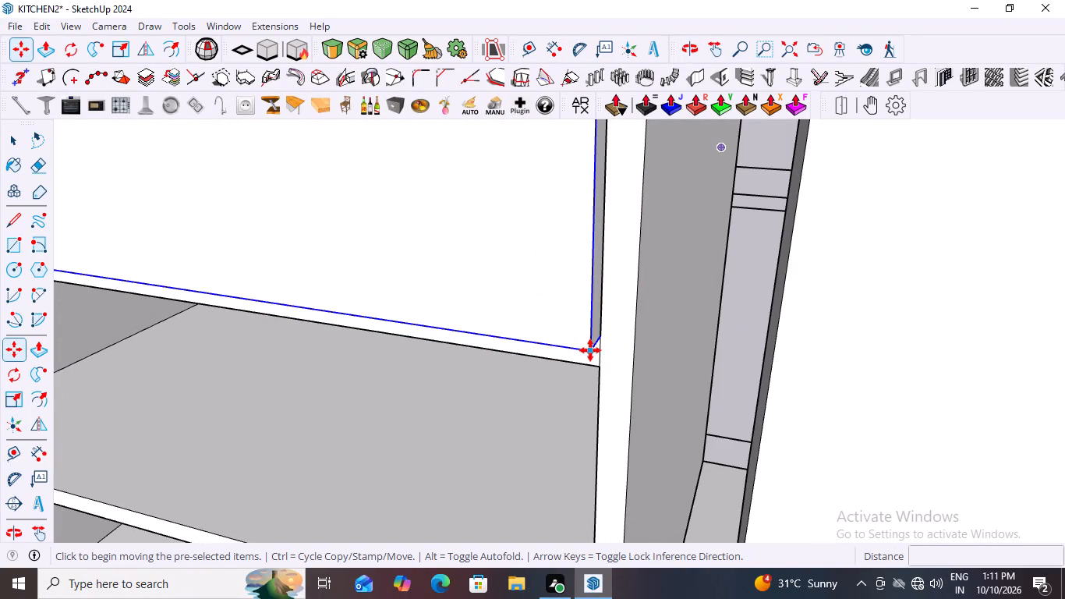
pyautogui.click(590, 350)
pyautogui.scroll(-3, 639, 338)
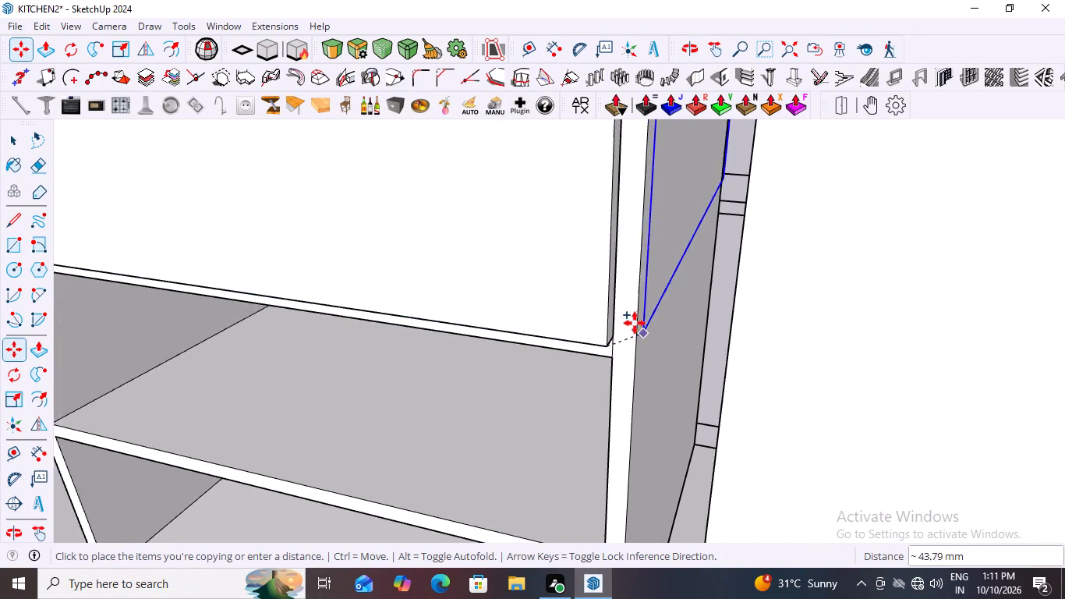
pyautogui.scroll(-7, 635, 323)
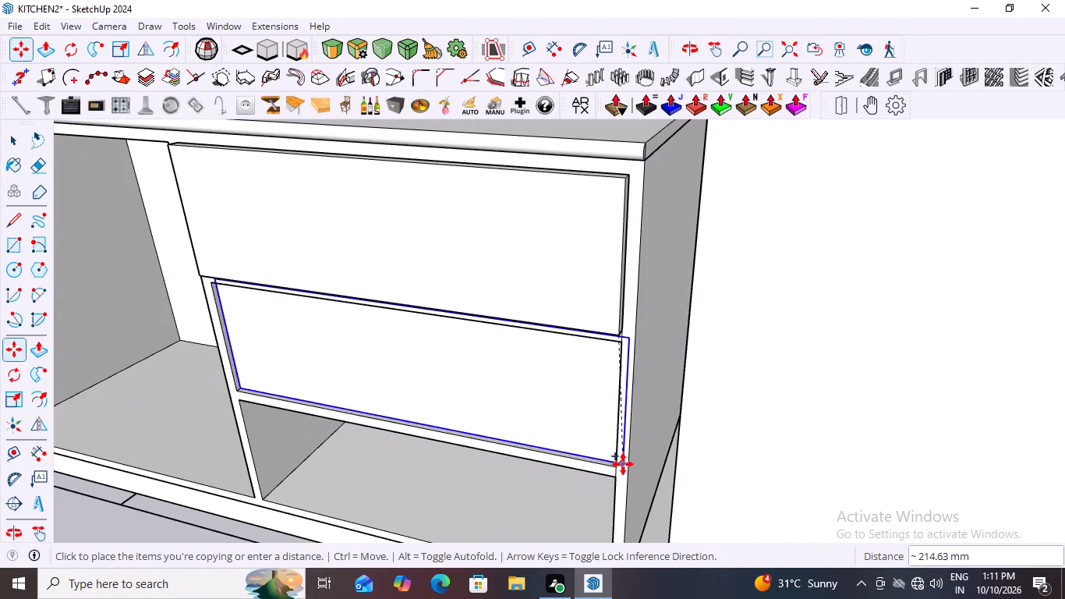
pyautogui.scroll(6, 617, 466)
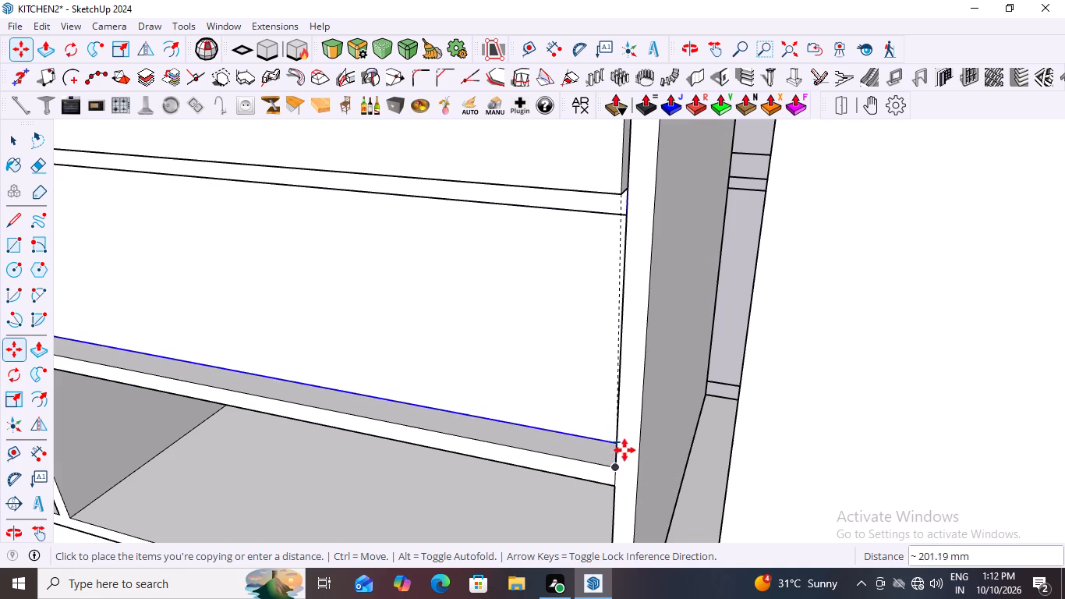
pyautogui.click(614, 466)
# Move the middle drawer 18 mm outward from the cabinet opening along the red axis, and clear the selection.
pyautogui.scroll(-7, 563, 385)
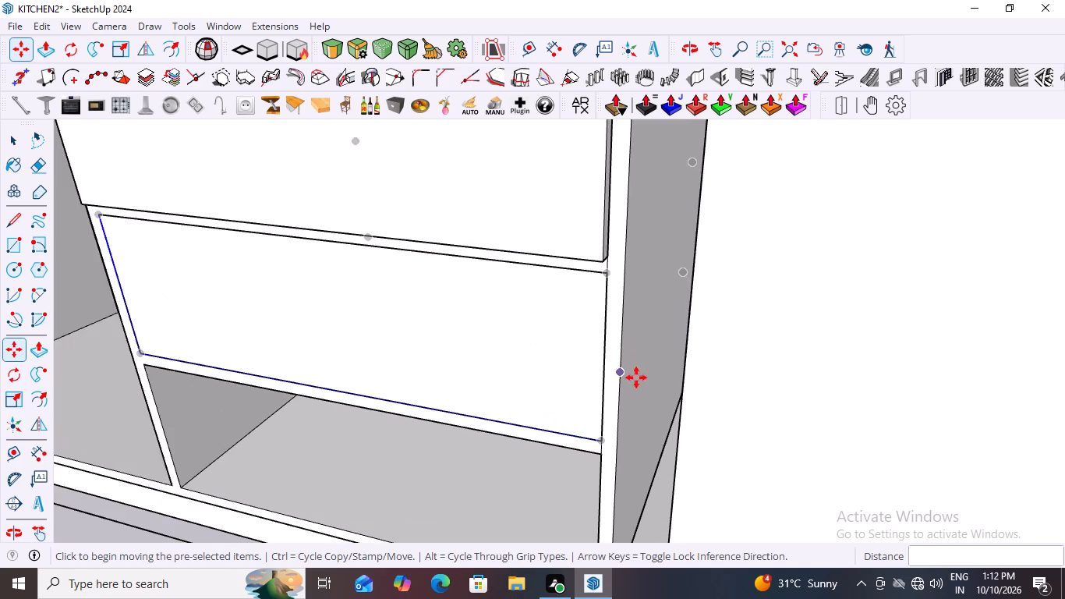
pyautogui.scroll(-3, 636, 377)
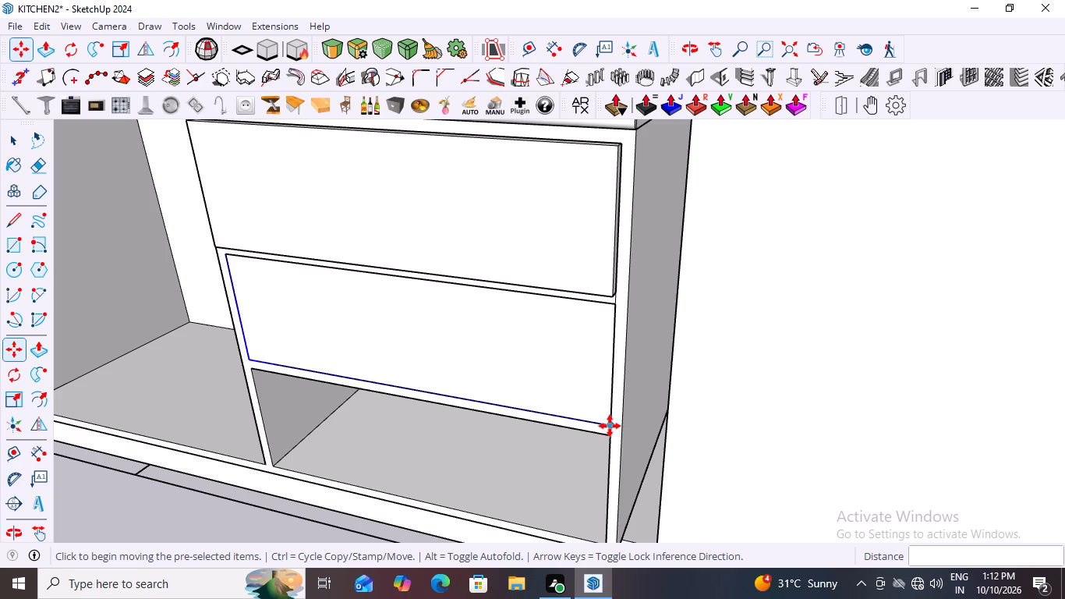
pyautogui.click(610, 426)
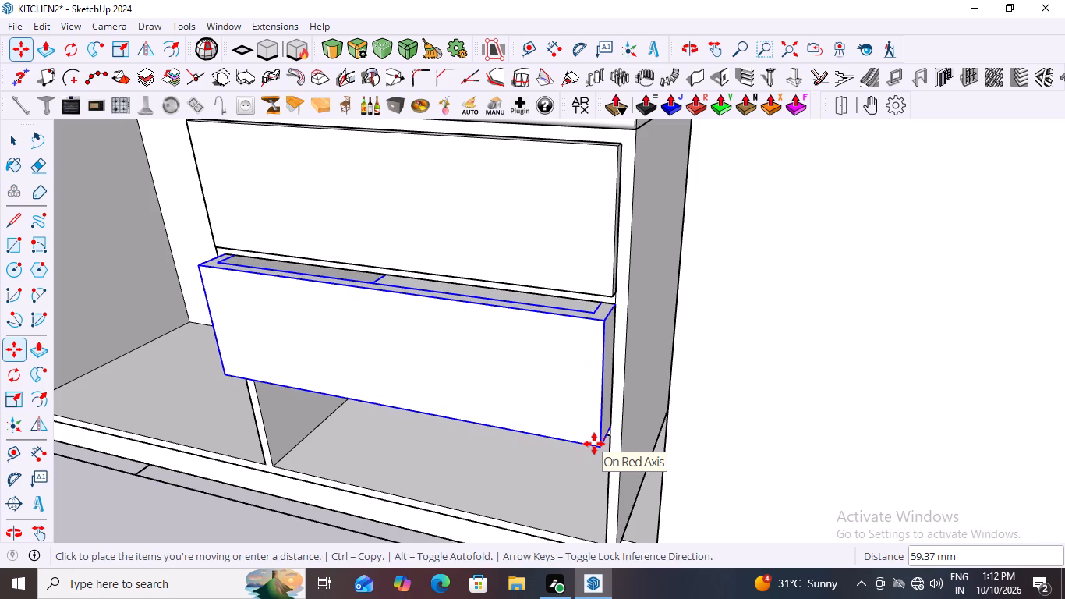
pyautogui.press('1')
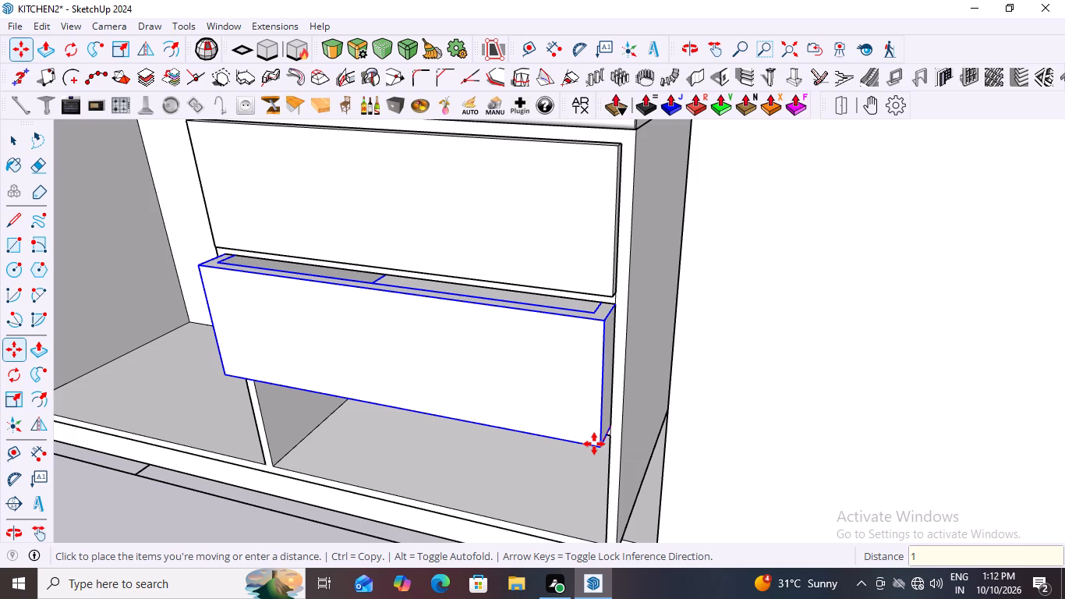
pyautogui.write('8MM')
pyautogui.press('Return')
pyautogui.scroll(-7, 594, 444)
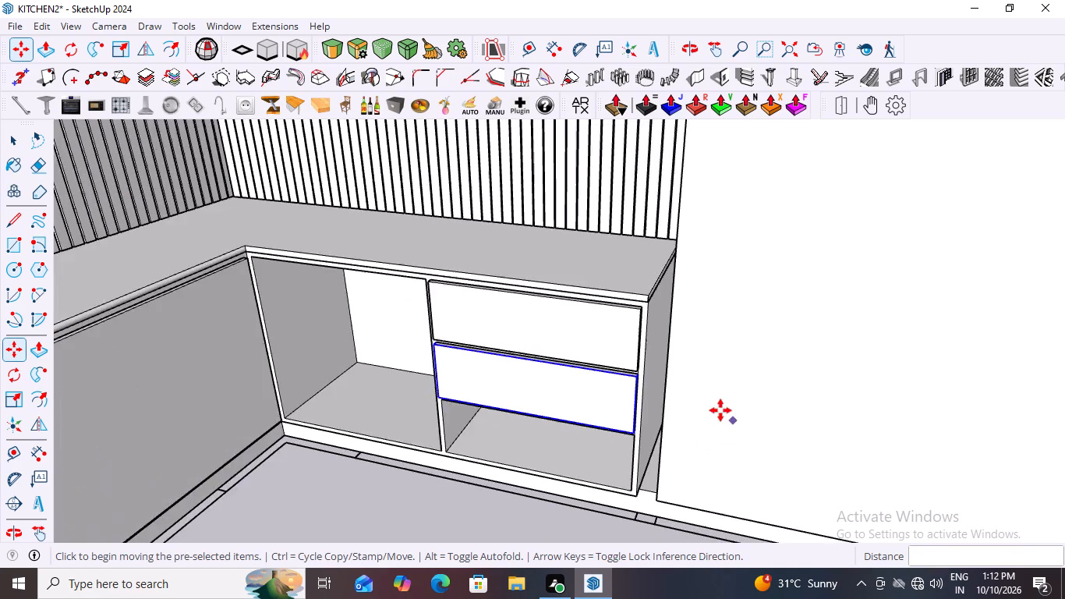
pyautogui.scroll(-6, 720, 410)
pyautogui.press('space')
pyautogui.click(542, 510)
# Examine the top and middle drawer fronts in the corner cabinet from several angles.
pyautogui.moveTo(641, 435); pyautogui.dragTo(586, 352, button='middle')
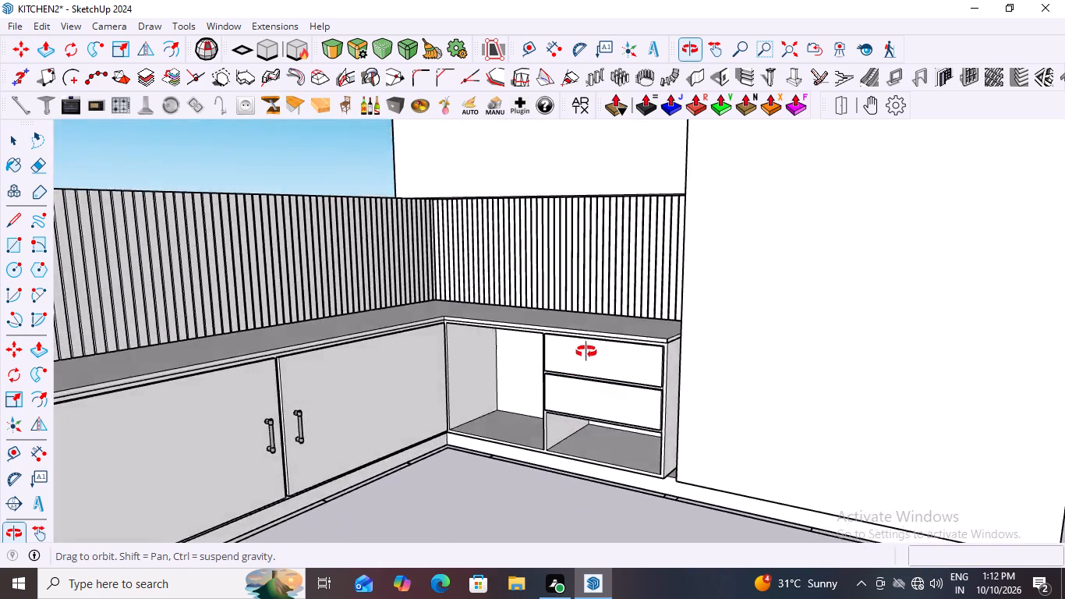
pyautogui.moveTo(586, 352); pyautogui.dragTo(618, 441, button='middle')
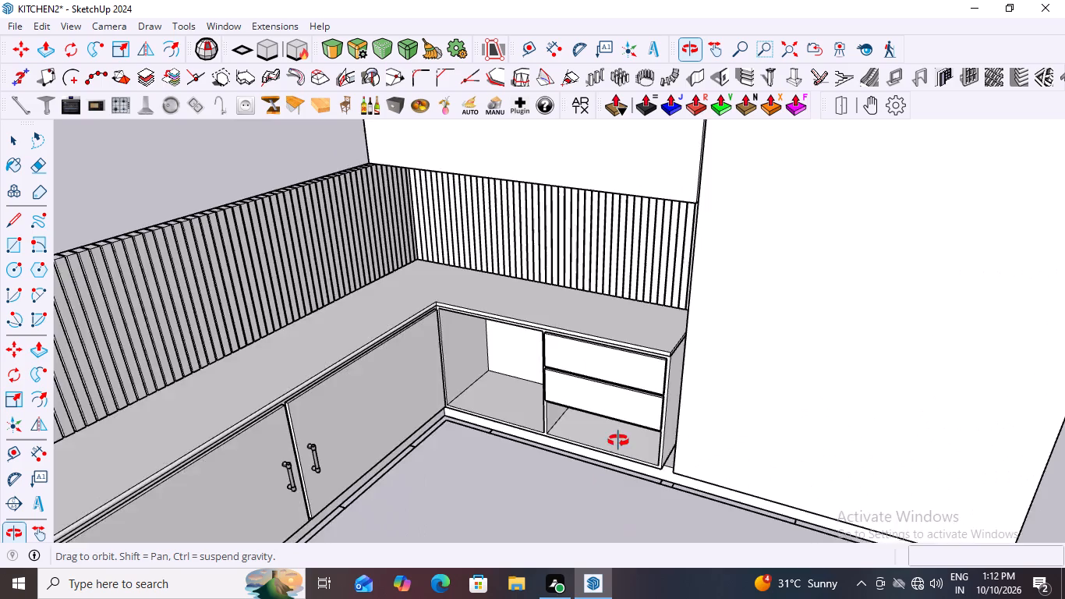
pyautogui.moveTo(618, 441); pyautogui.dragTo(883, 459, button='middle')
pyautogui.scroll(8, 541, 362)
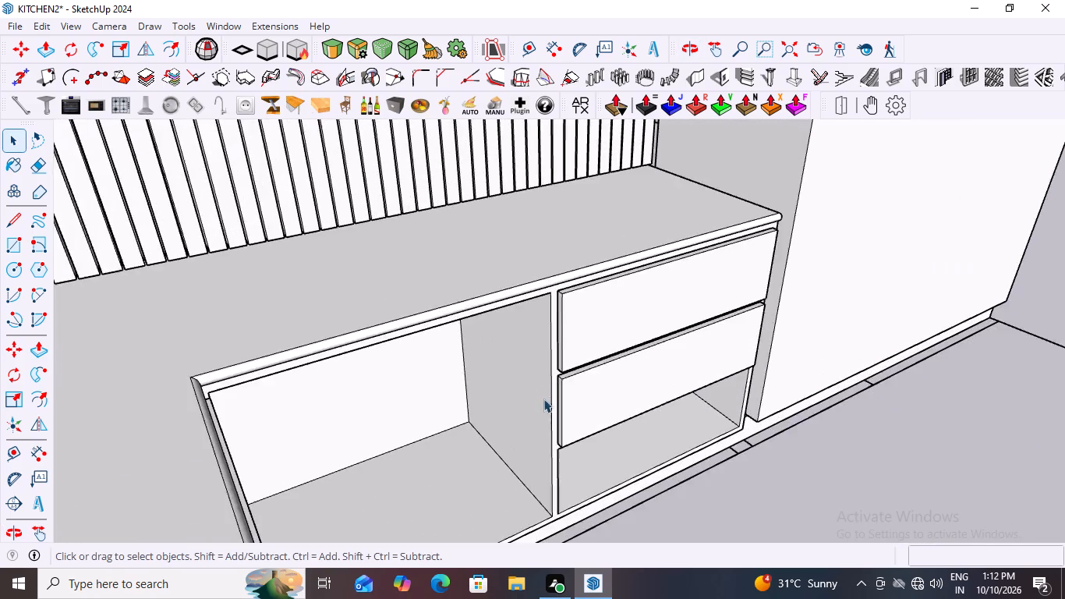
pyautogui.scroll(7, 543, 399)
pyautogui.scroll(-12, 547, 404)
pyautogui.moveTo(682, 456); pyautogui.dragTo(556, 413, button='middle')
pyautogui.scroll(-4, 552, 417)
# Copy the middle drawer about 240 mm into the bottom compartment, snapping its lower front corner to the opening's lower corner.
pyautogui.click(599, 402)
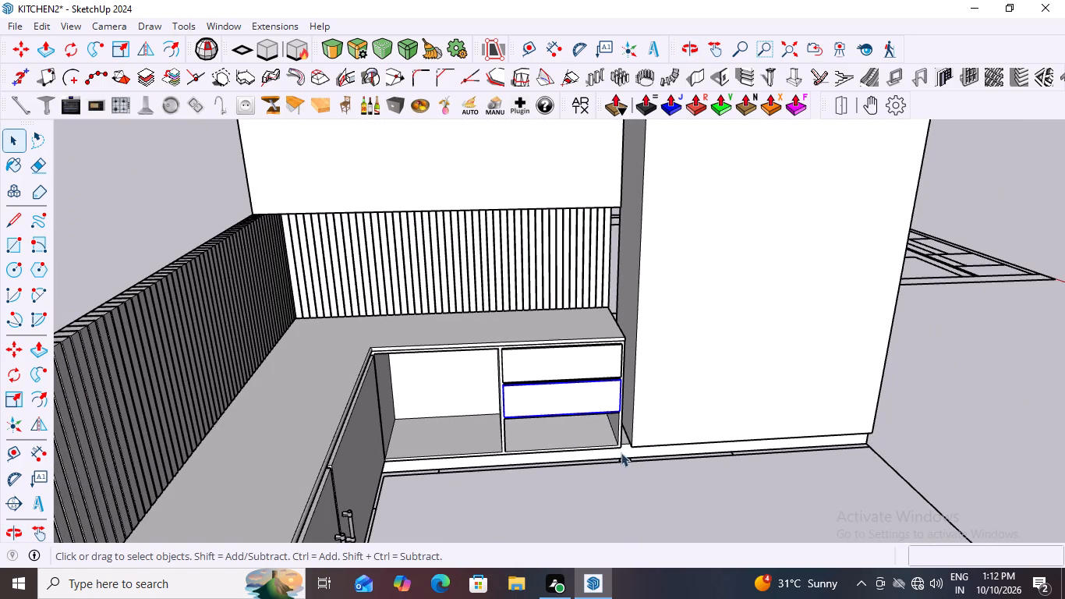
pyautogui.scroll(7, 621, 453)
pyautogui.moveTo(621, 453); pyautogui.dragTo(583, 422, button='middle')
pyautogui.scroll(5, 607, 360)
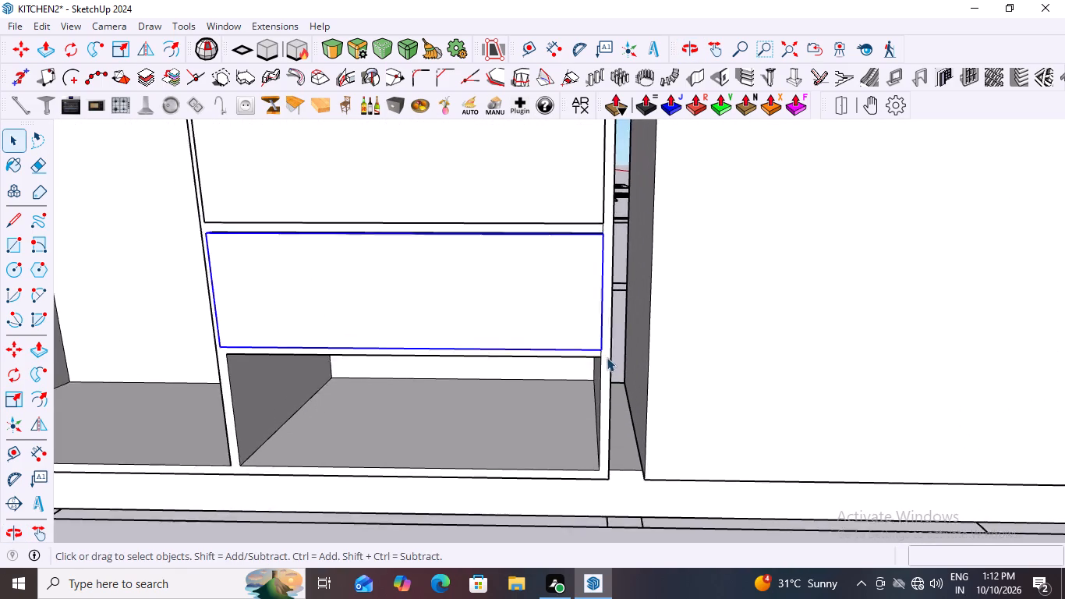
pyautogui.scroll(2, 607, 357)
pyautogui.press('m')
pyautogui.moveTo(560, 394); pyautogui.dragTo(512, 413, button='middle')
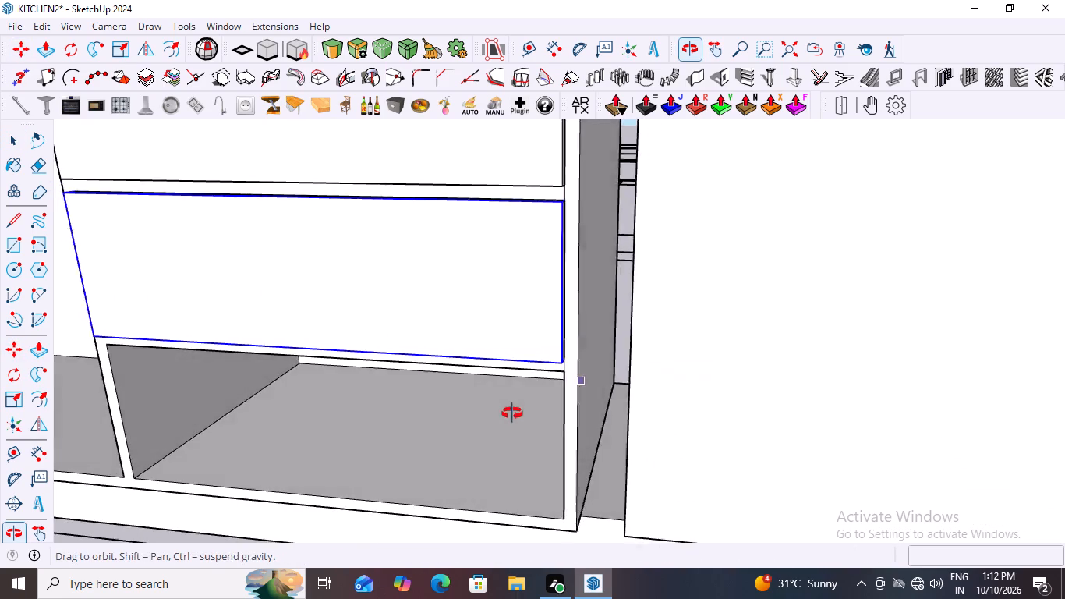
pyautogui.moveTo(512, 413); pyautogui.dragTo(504, 420, button='middle')
pyautogui.scroll(-1, 504, 420)
pyautogui.scroll(10, 564, 385)
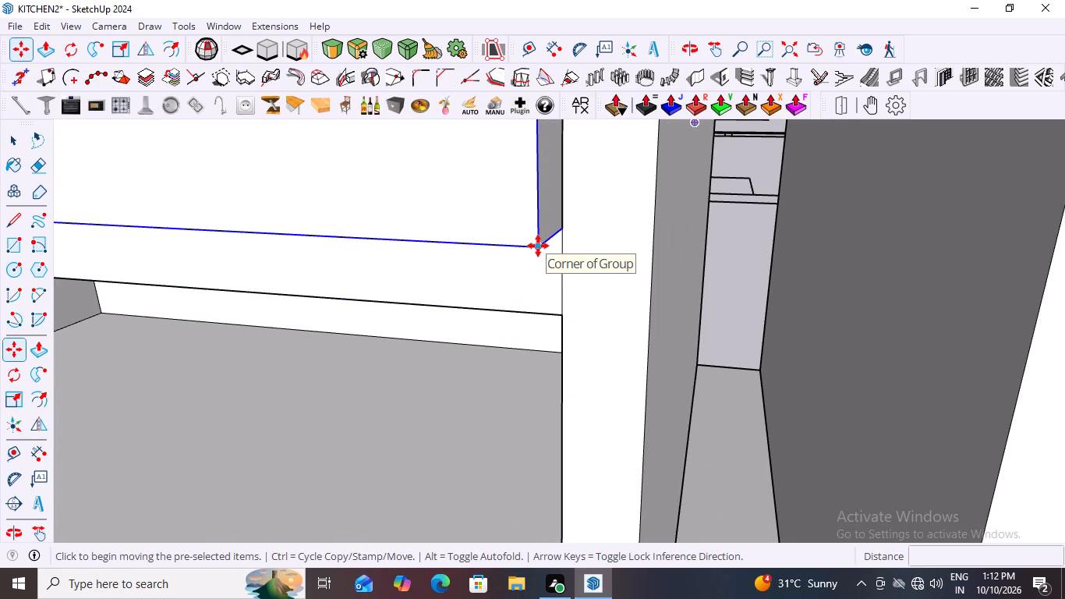
pyautogui.click(538, 246)
pyautogui.scroll(-11, 555, 381)
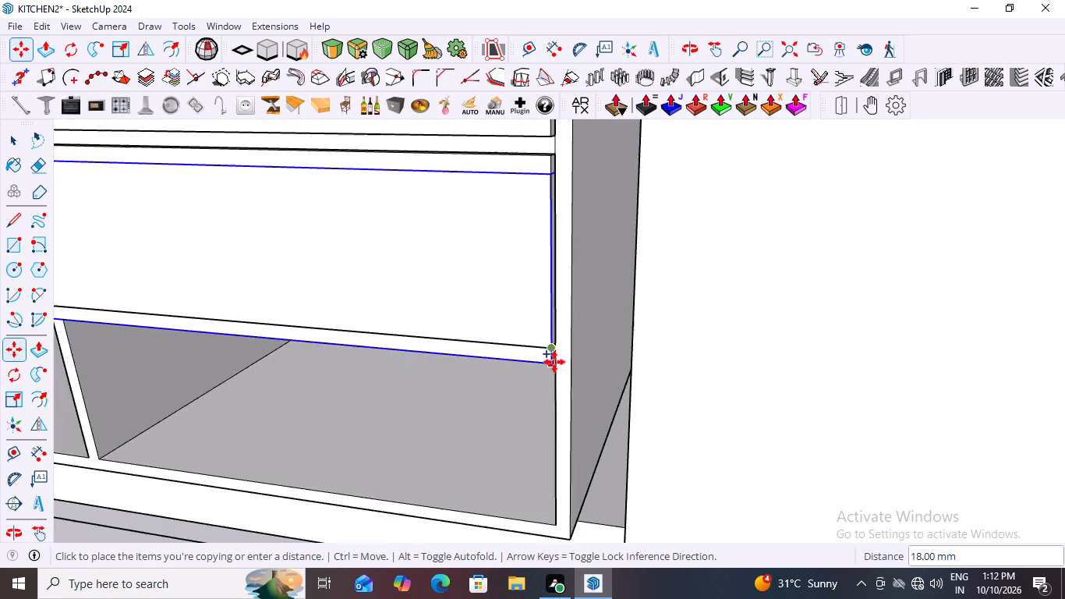
pyautogui.scroll(-3, 554, 362)
pyautogui.scroll(7, 554, 507)
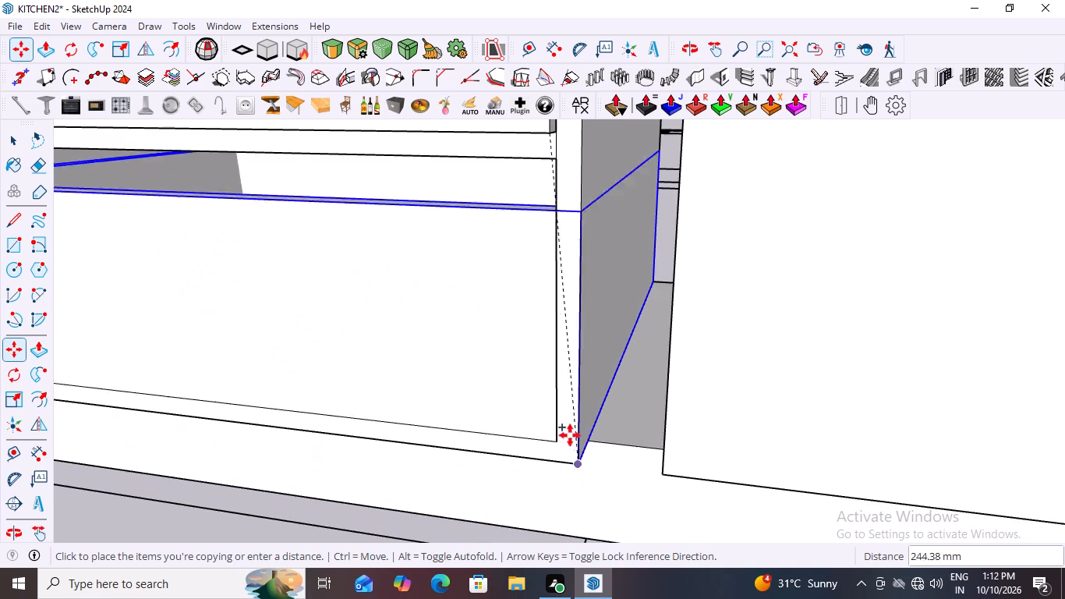
pyautogui.scroll(7, 555, 440)
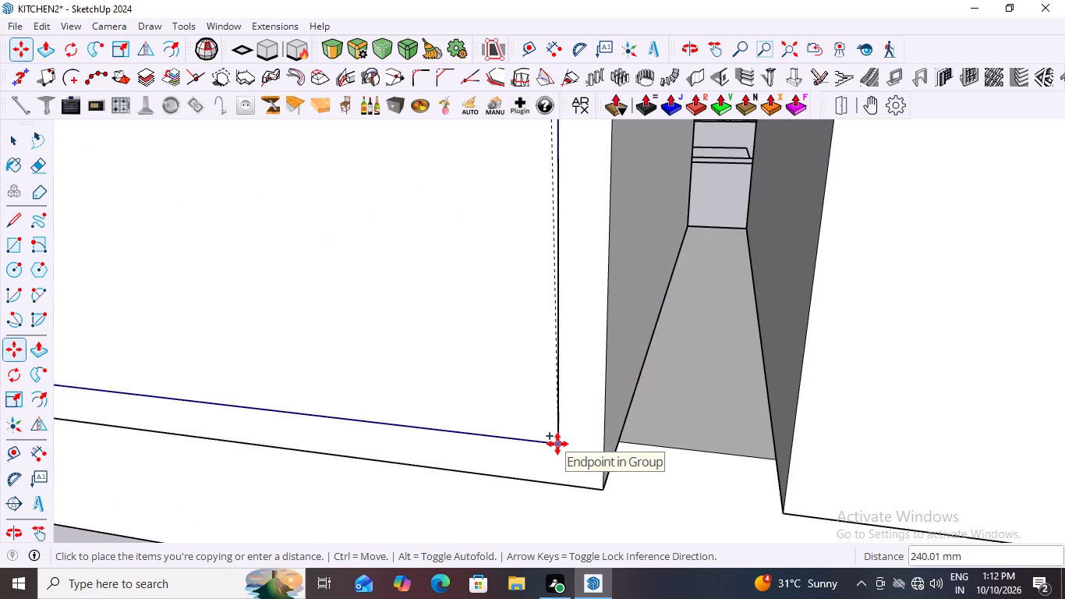
pyautogui.click(557, 444)
# Move the bottom drawer 18 mm outward from the cabinet opening along the red axis, and check its fit below the middle drawer.
pyautogui.scroll(-13, 593, 395)
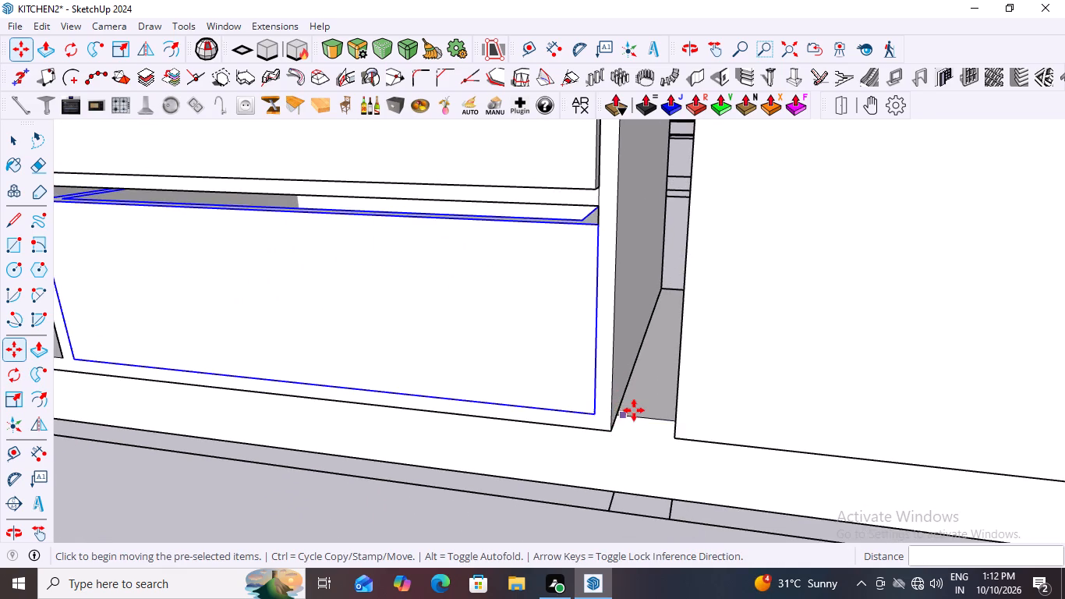
pyautogui.scroll(-2, 637, 410)
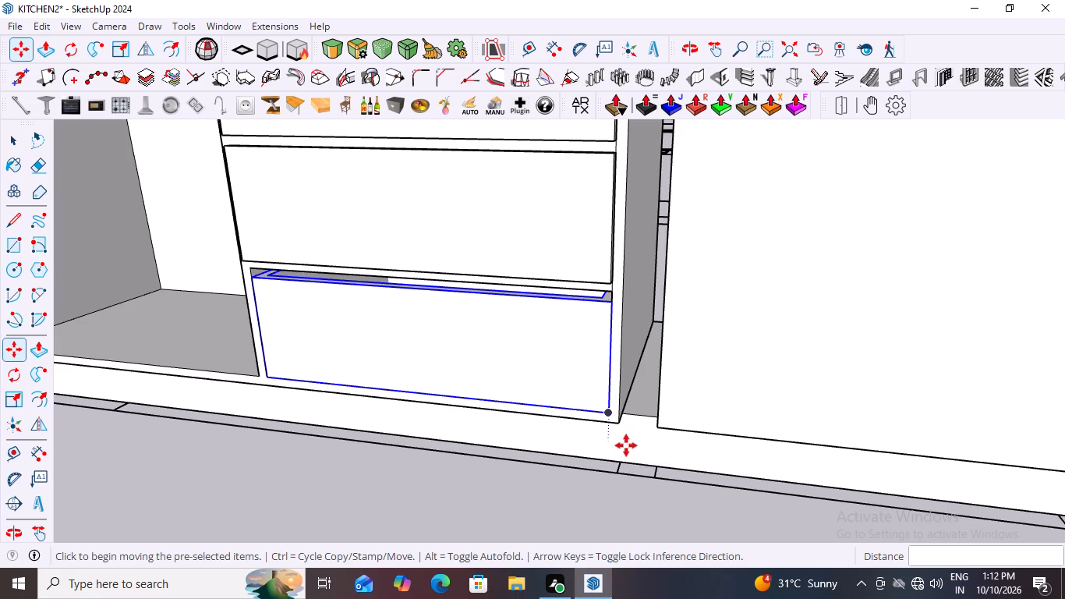
pyautogui.press('space')
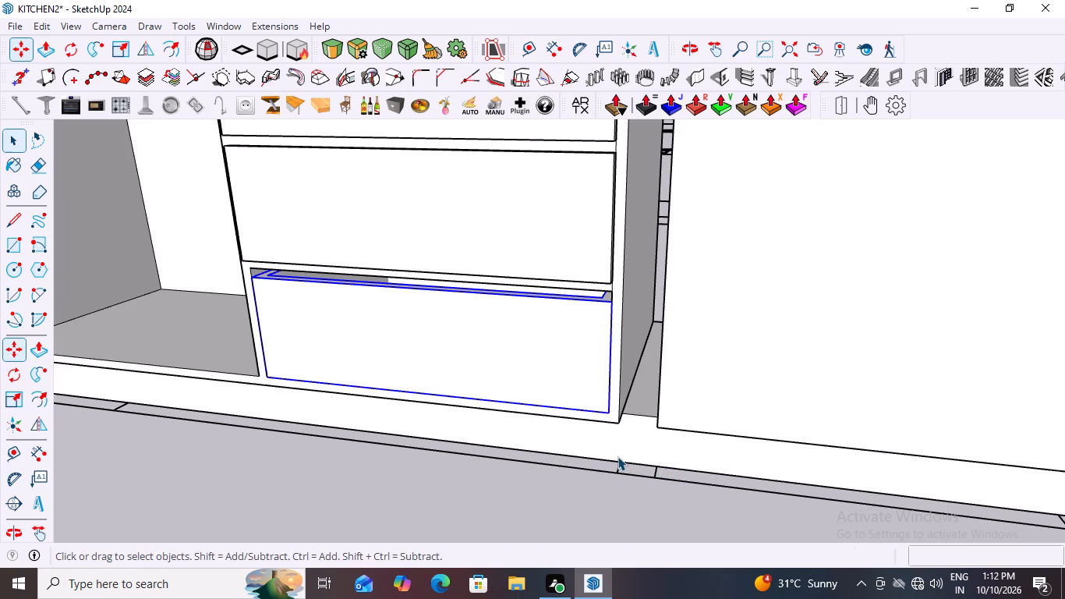
pyautogui.press('m')
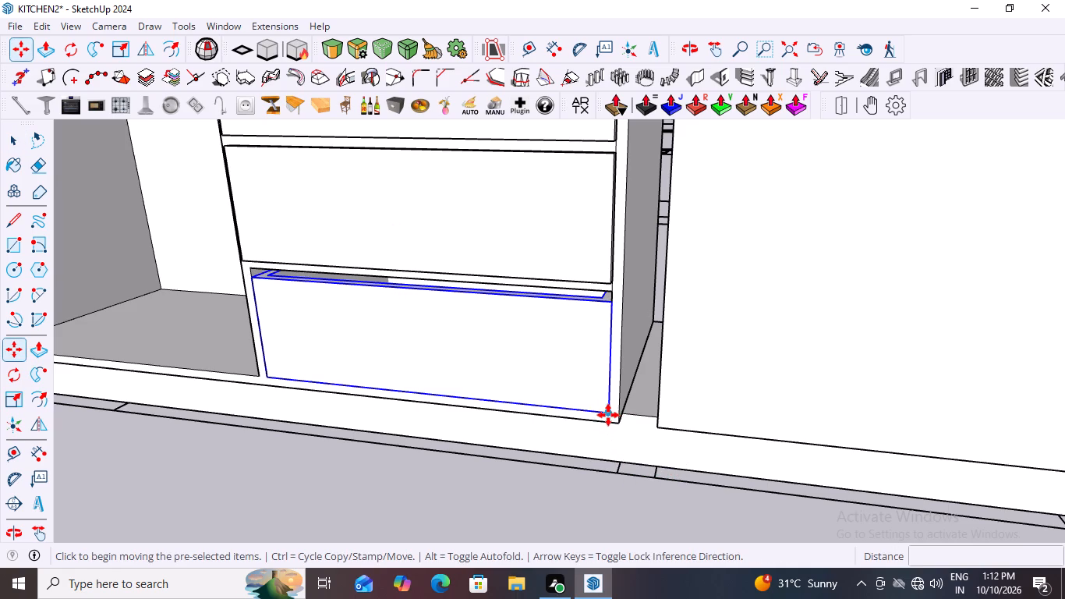
pyautogui.click(608, 413)
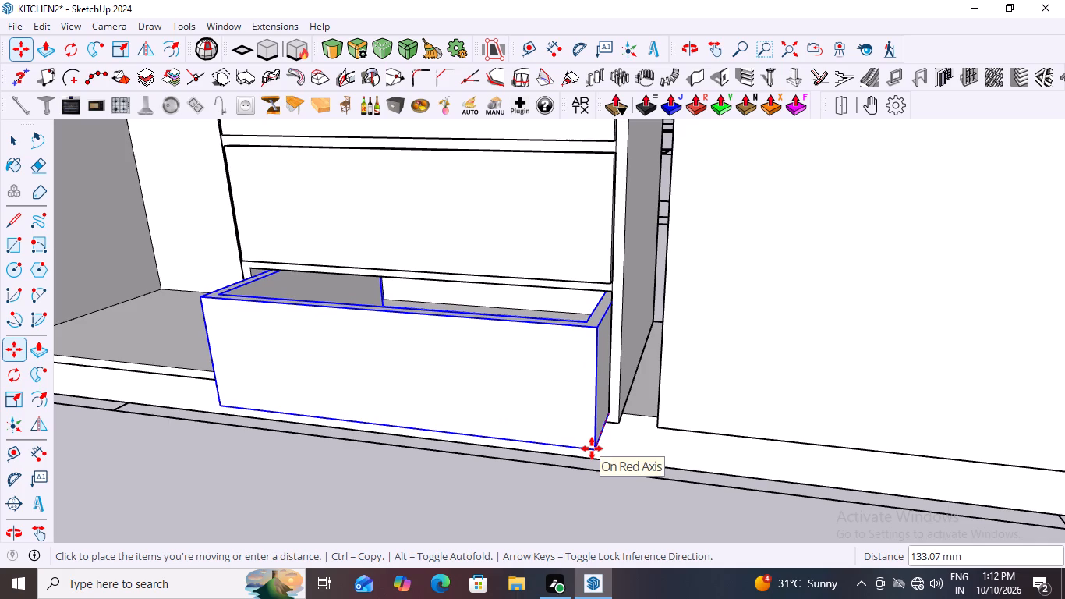
pyautogui.press('1')
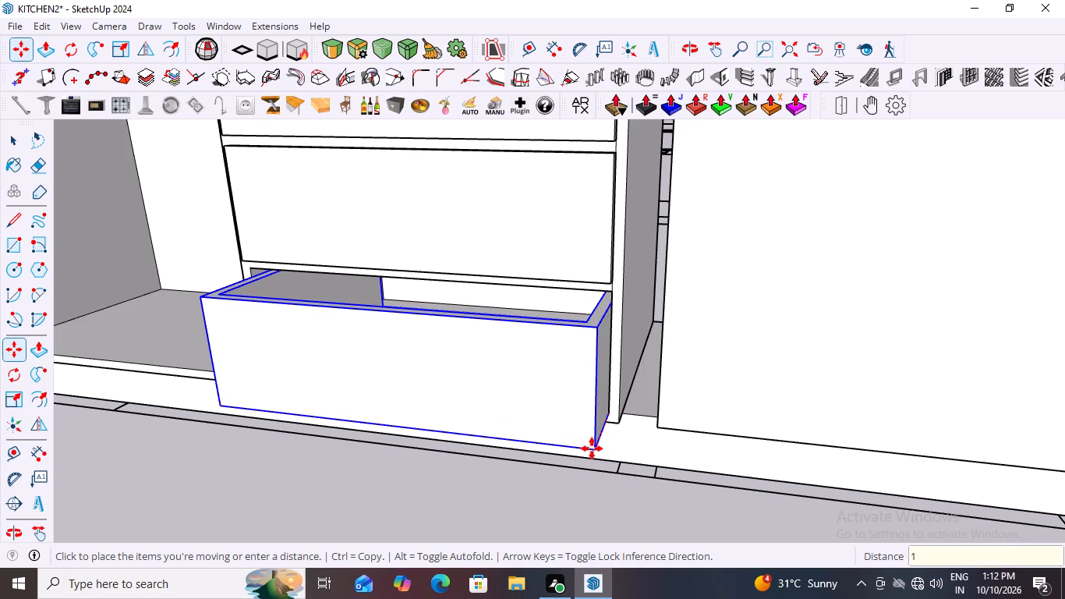
pyautogui.write('8MM')
pyautogui.press('Return')
pyautogui.scroll(-5, 592, 448)
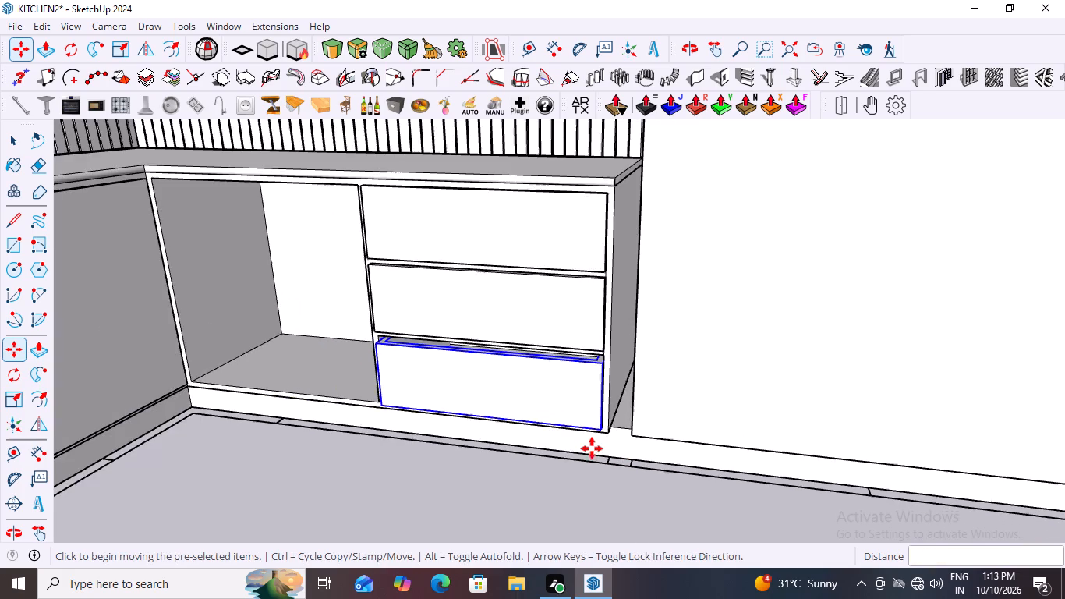
pyautogui.moveTo(598, 500); pyautogui.dragTo(707, 545, button='middle')
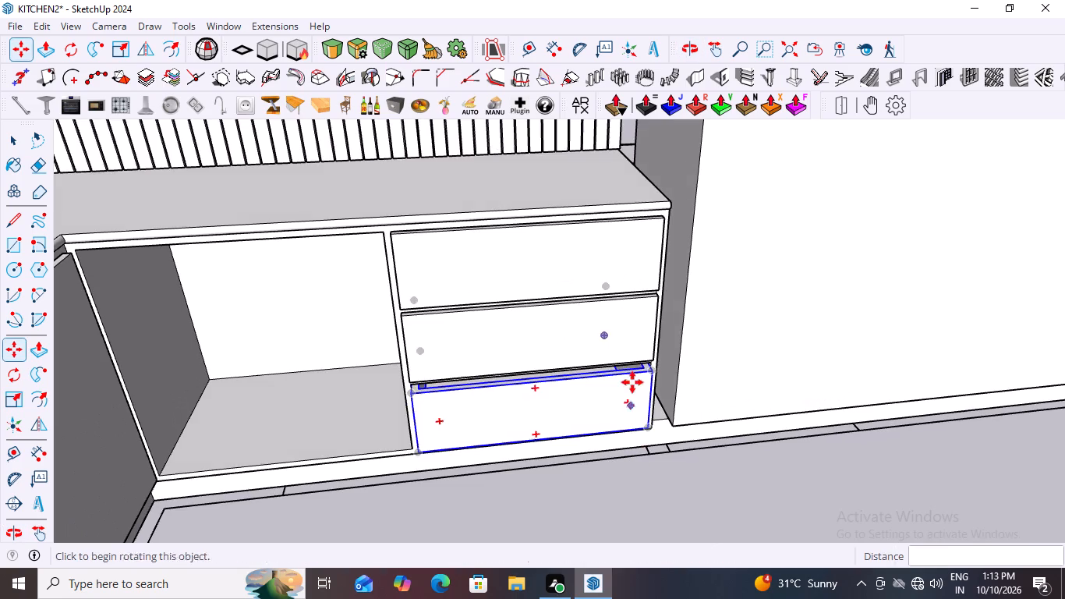
pyautogui.scroll(8, 636, 377)
pyautogui.press('space')
pyautogui.scroll(-4, 643, 381)
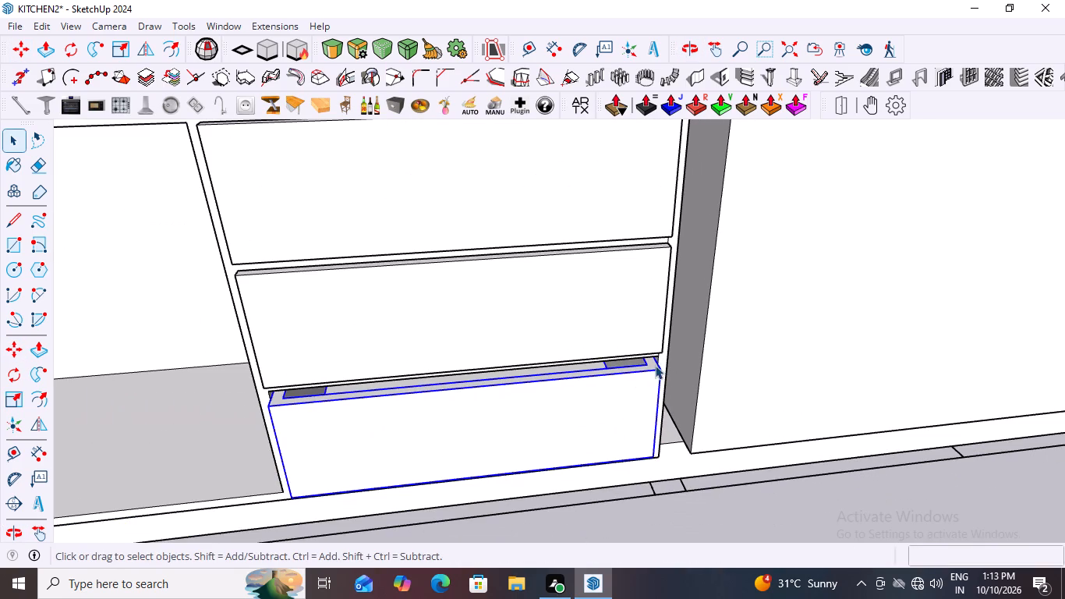
# Push/Pull the bottom drawer's top face up about 18 mm to the compartment's upper corner, and leave the group.
pyautogui.click(649, 363)
pyautogui.doubleClick(654, 363)
pyautogui.click(654, 363)
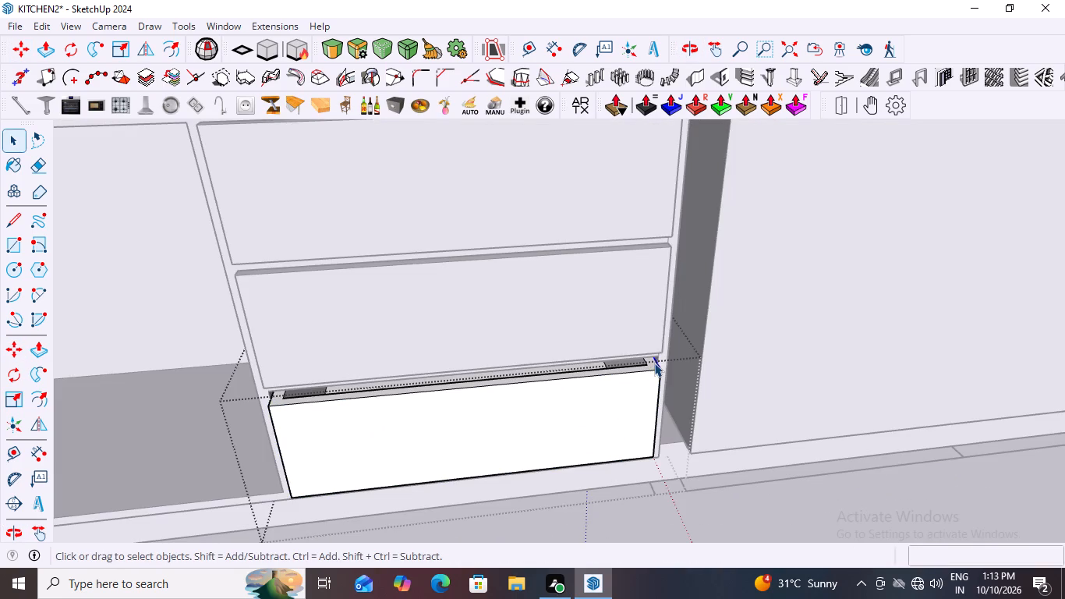
pyautogui.scroll(3, 646, 363)
pyautogui.doubleClick(649, 367)
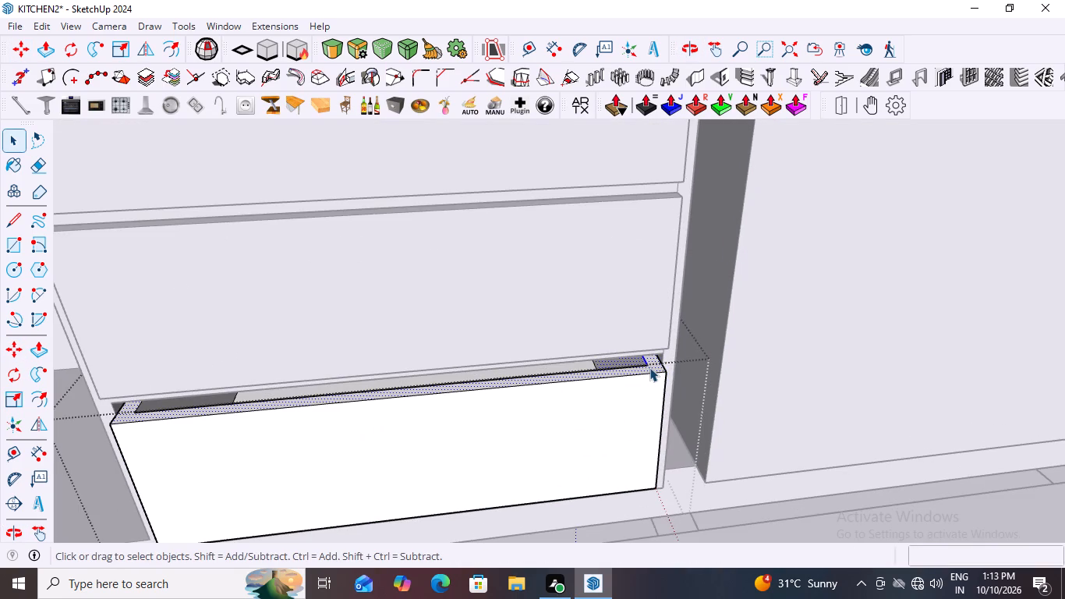
pyautogui.click(645, 359)
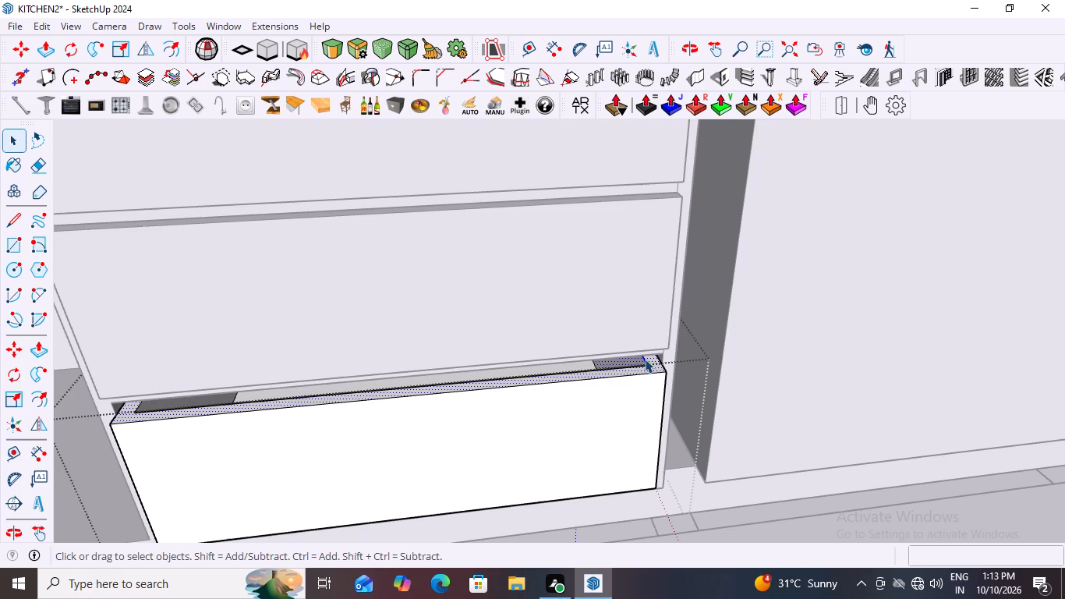
pyautogui.doubleClick(654, 363)
pyautogui.click(654, 361)
pyautogui.press('p')
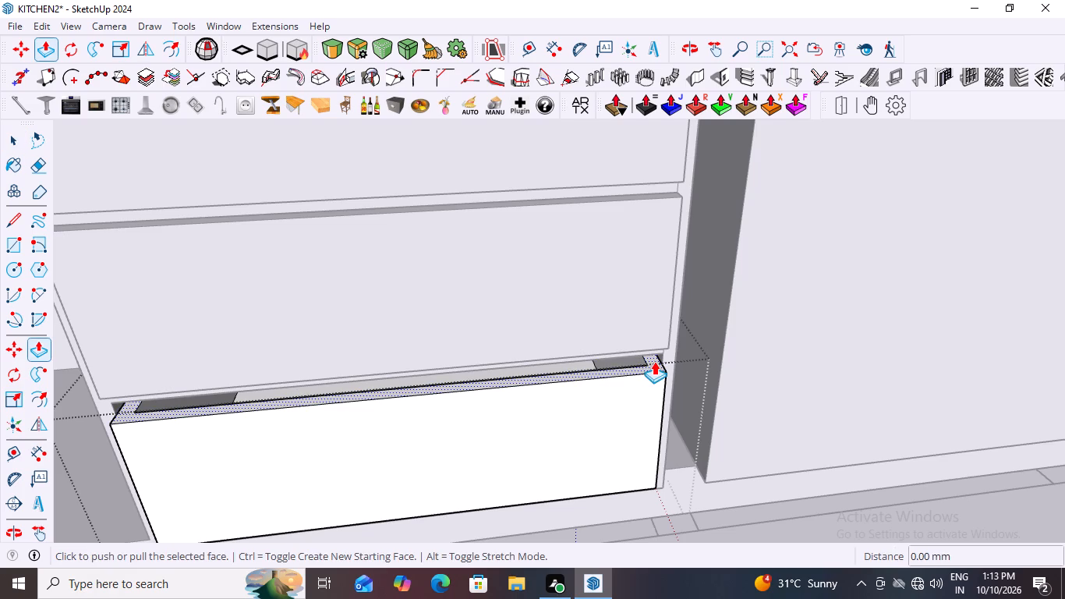
pyautogui.scroll(12, 656, 356)
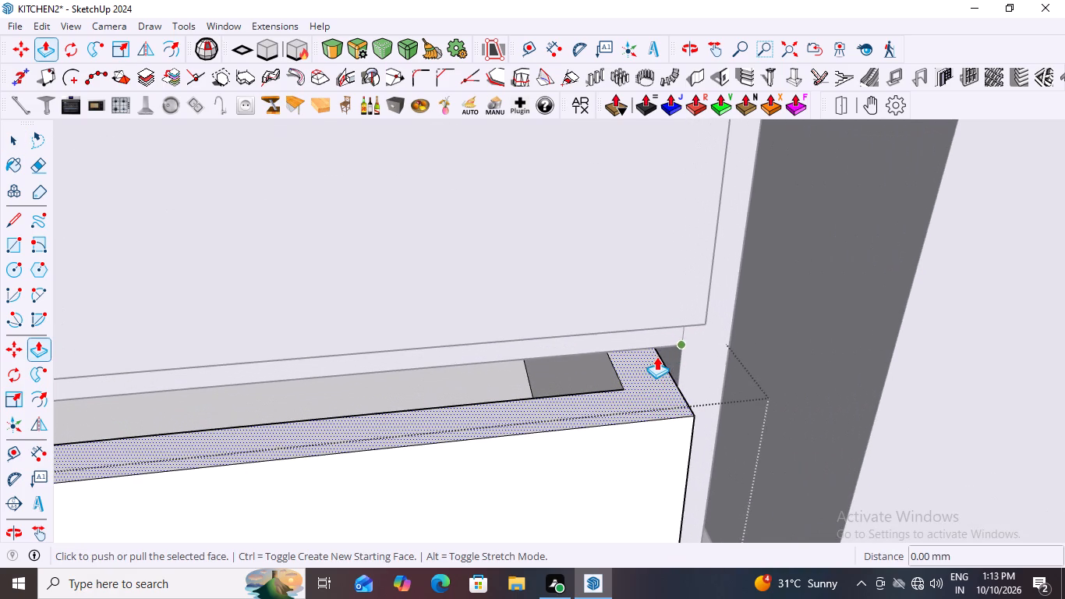
pyautogui.click(657, 378)
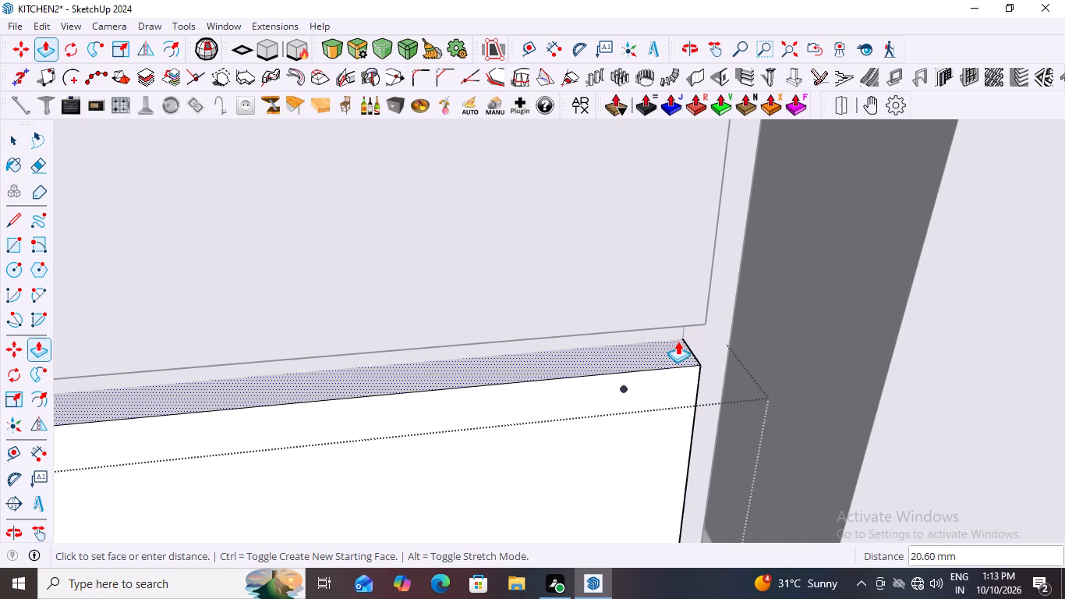
pyautogui.scroll(-10, 688, 353)
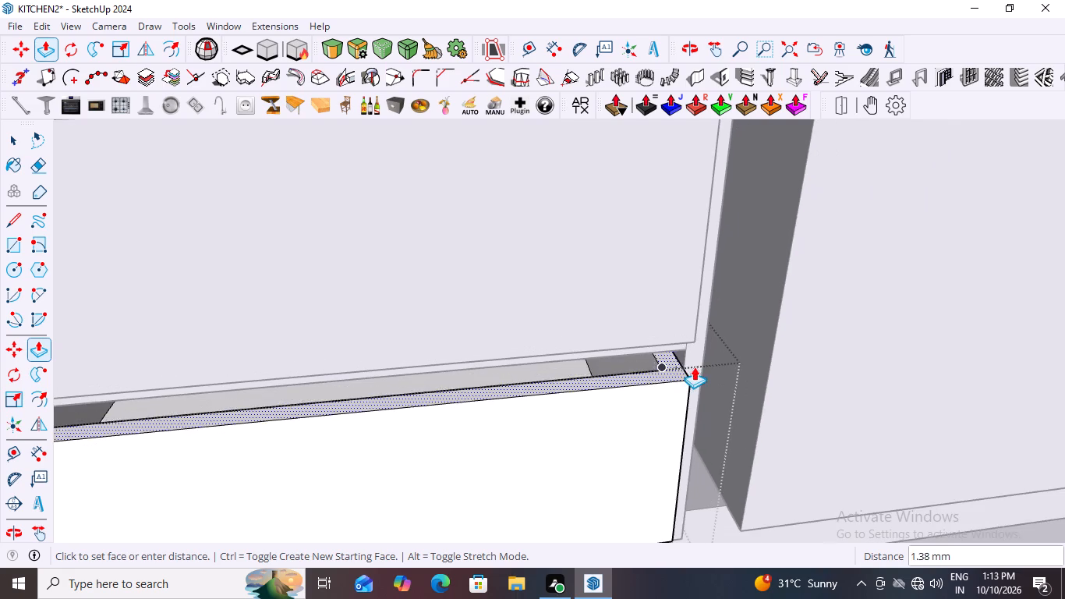
pyautogui.moveTo(696, 367); pyautogui.dragTo(607, 383, button='middle')
pyautogui.scroll(10, 554, 389)
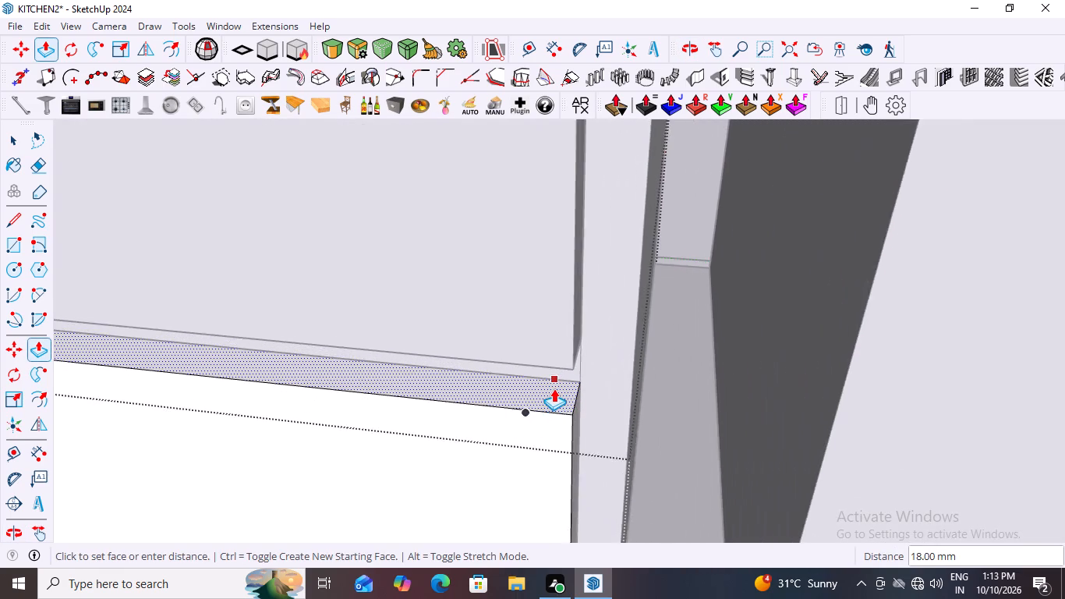
pyautogui.scroll(3, 554, 388)
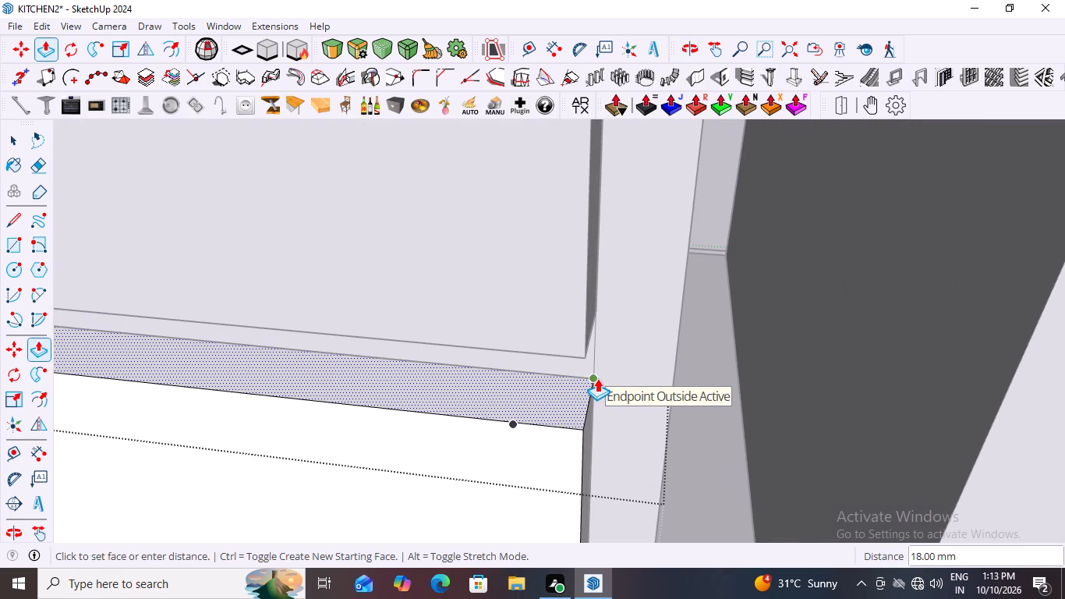
pyautogui.click(597, 378)
pyautogui.scroll(-14, 685, 348)
pyautogui.press('space')
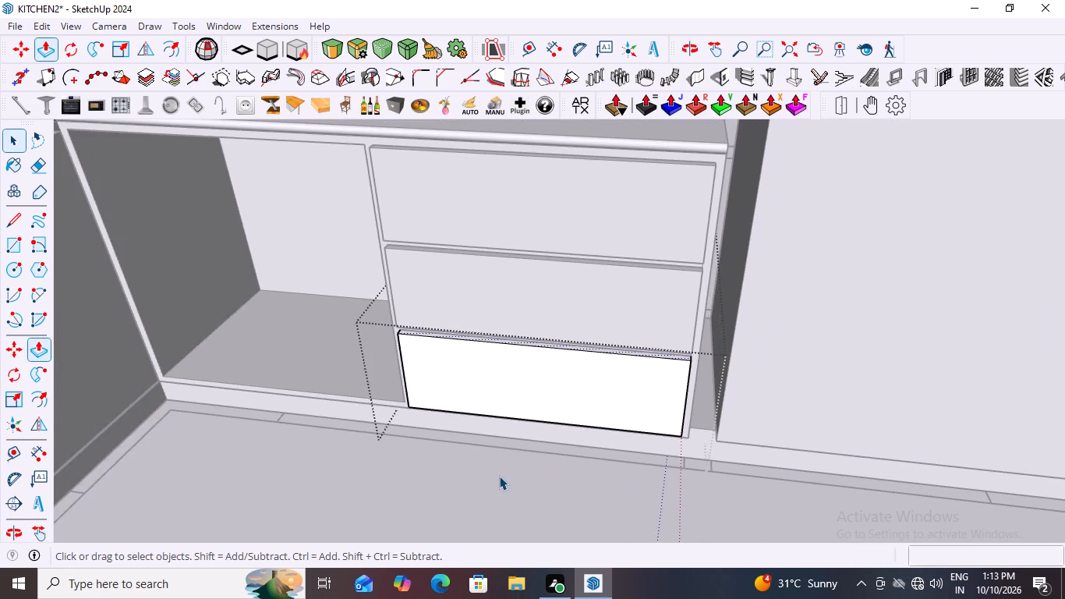
pyautogui.click(499, 476)
# Examine the whole kitchen, comparing the handled cabinets on the long run with the corner cabinet's drawers.
pyautogui.moveTo(576, 376); pyautogui.dragTo(613, 318, button='middle')
pyautogui.scroll(-4, 613, 318)
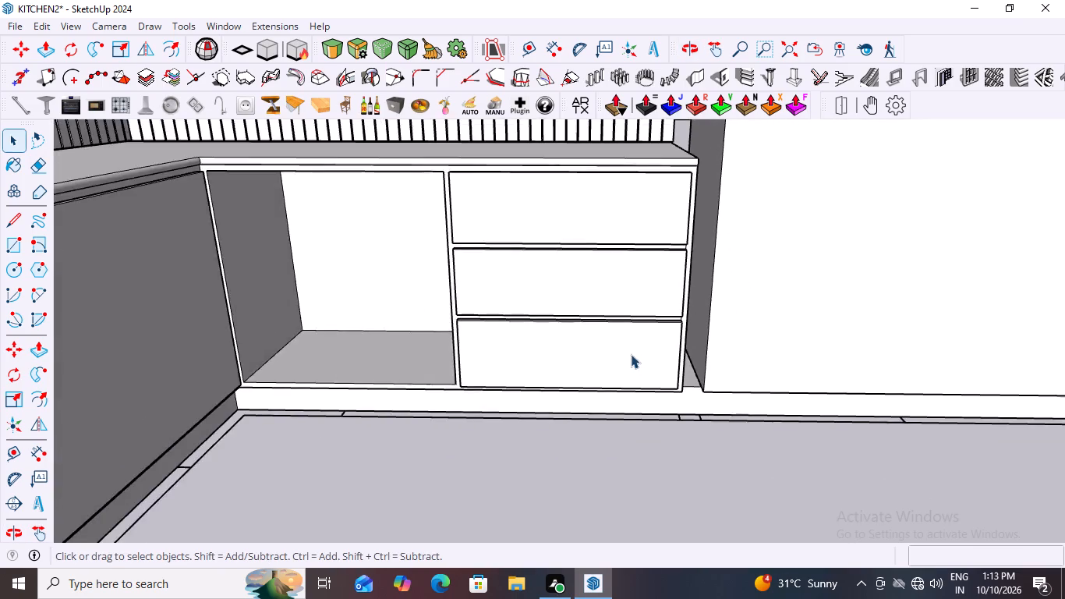
pyautogui.scroll(-4, 631, 354)
pyautogui.moveTo(574, 402); pyautogui.dragTo(529, 403, button='middle')
pyautogui.scroll(-13, 529, 403)
pyautogui.moveTo(488, 424); pyautogui.dragTo(780, 391, button='middle')
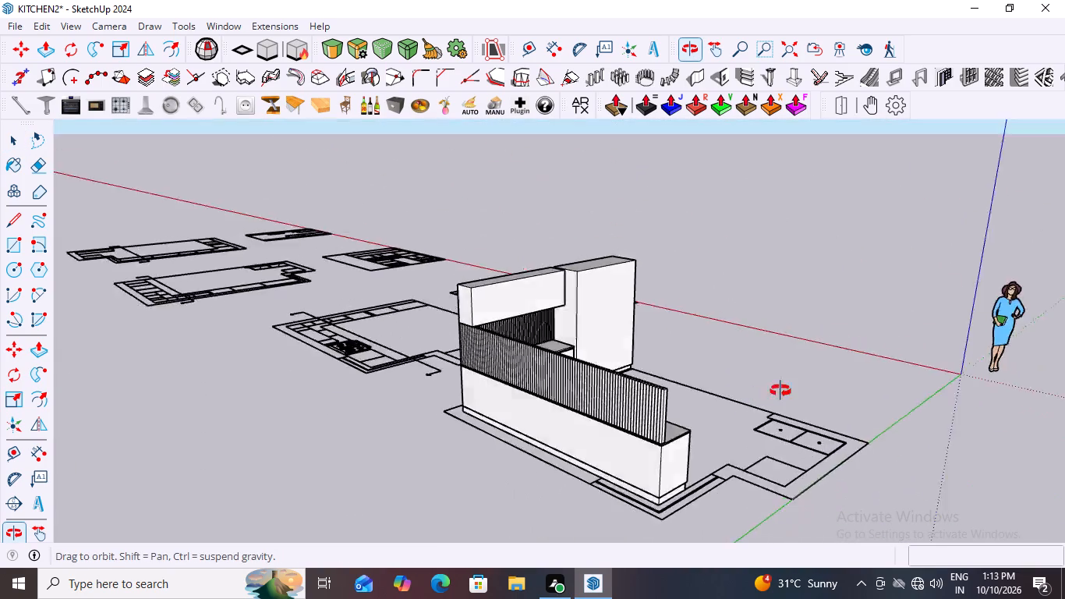
pyautogui.moveTo(780, 391); pyautogui.dragTo(630, 422, button='middle')
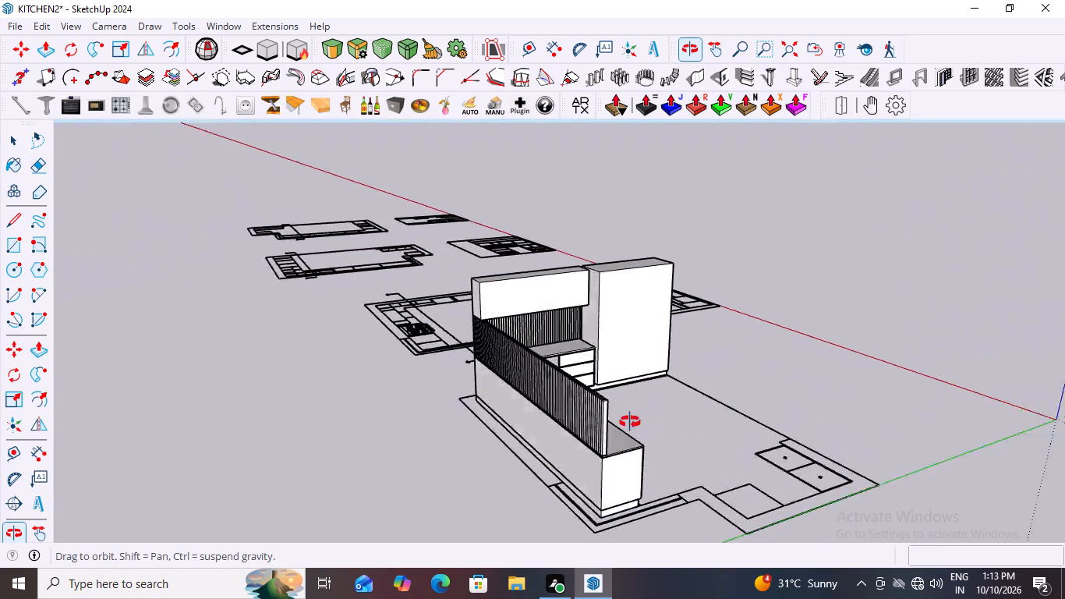
pyautogui.moveTo(630, 422); pyautogui.dragTo(246, 406, button='middle')
pyautogui.scroll(-2, 413, 420)
pyautogui.moveTo(646, 432); pyautogui.dragTo(528, 439, button='middle')
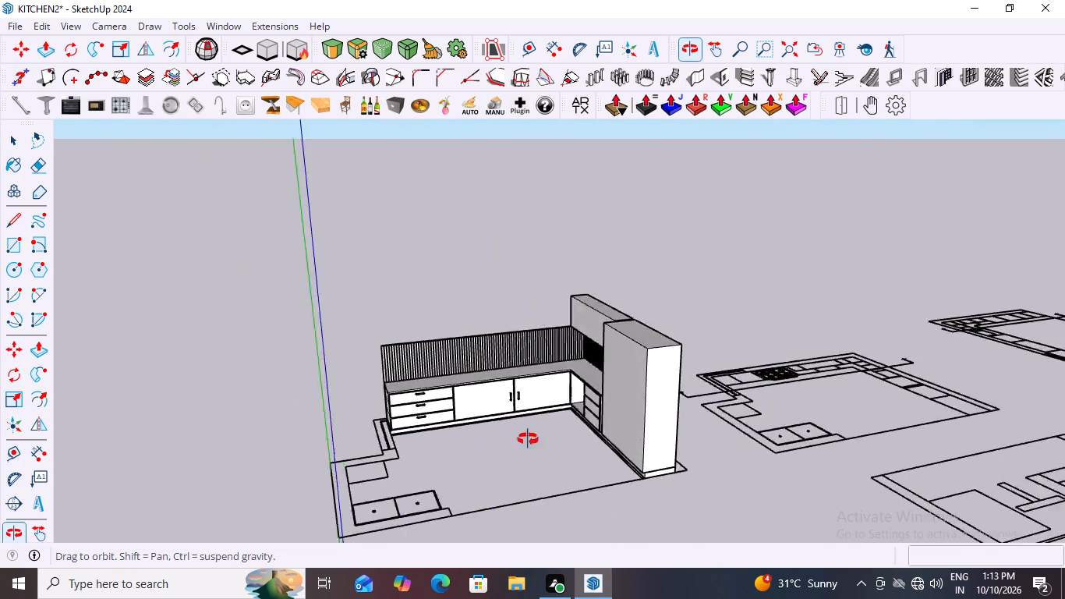
pyautogui.moveTo(528, 439); pyautogui.dragTo(731, 503, button='middle')
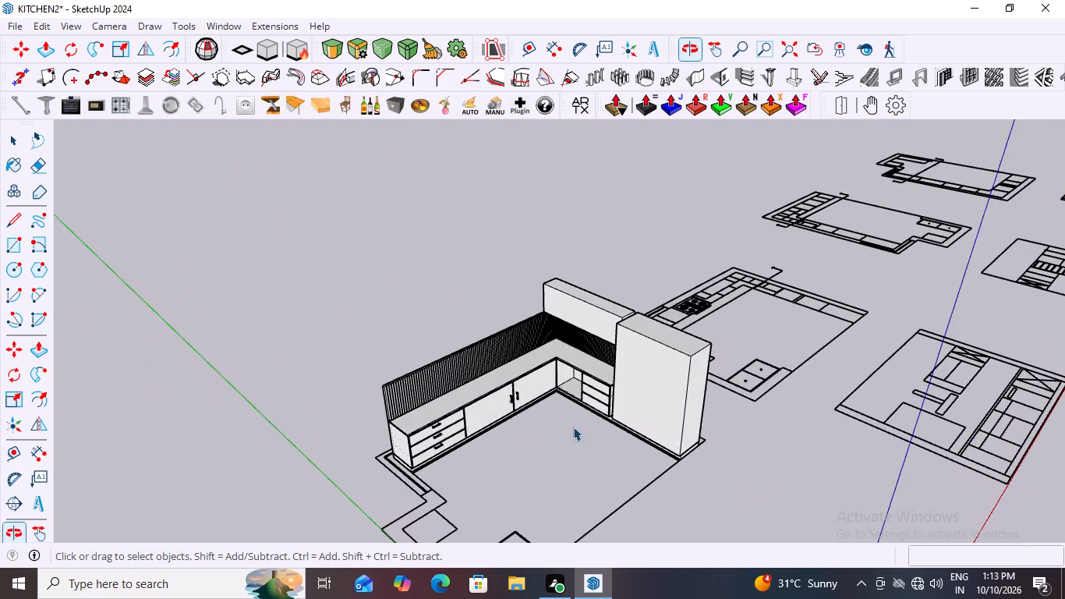
pyautogui.scroll(9, 551, 424)
pyautogui.moveTo(590, 424); pyautogui.dragTo(795, 412, button='middle')
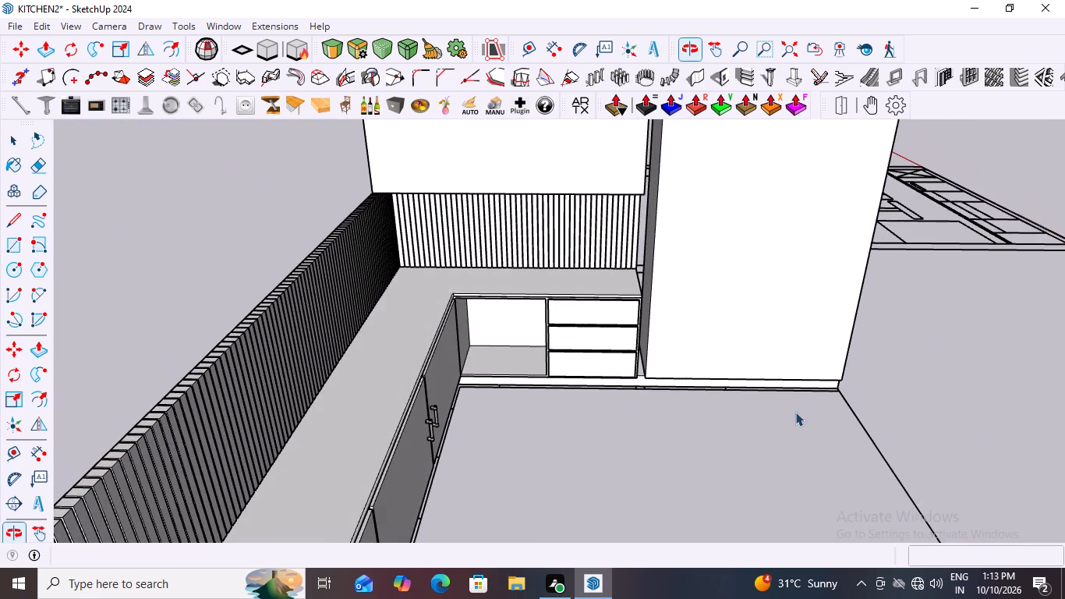
pyautogui.scroll(6, 575, 353)
pyautogui.scroll(-11, 582, 338)
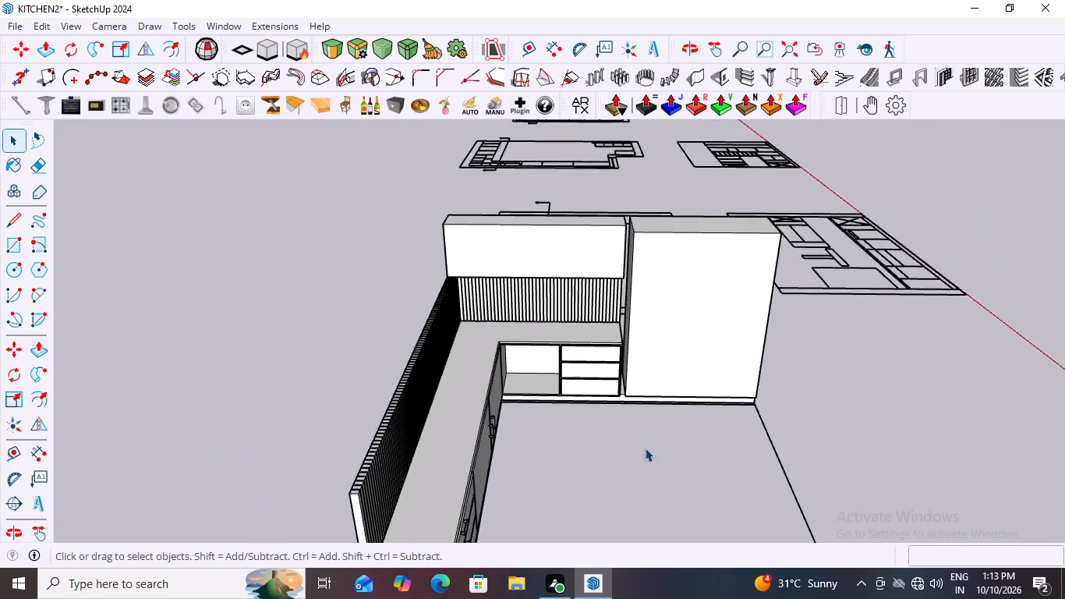
pyautogui.moveTo(577, 470); pyautogui.dragTo(321, 396, button='middle')
pyautogui.scroll(-1, 412, 477)
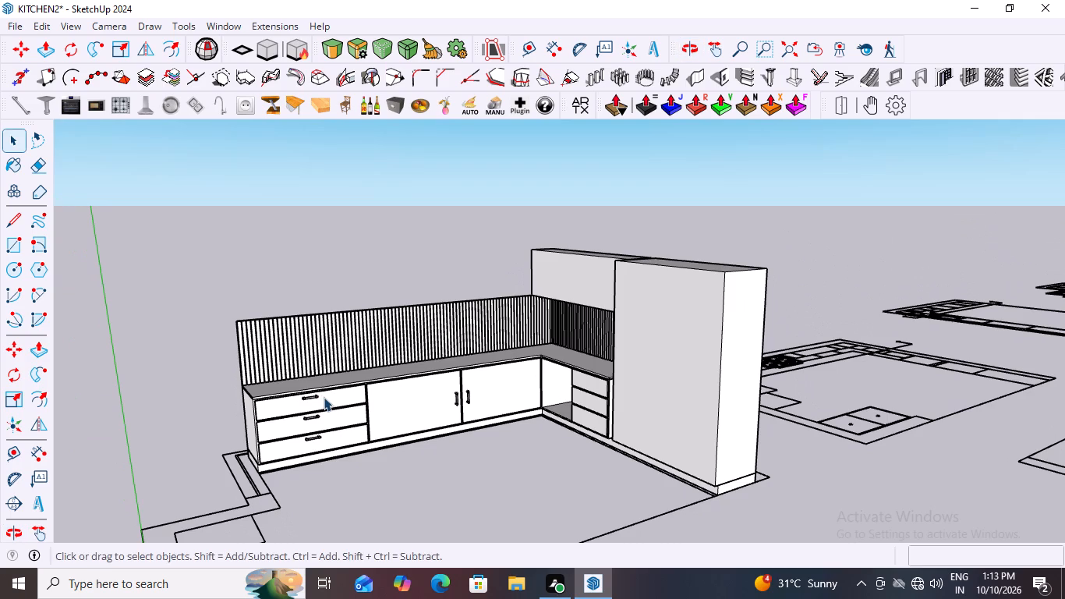
pyautogui.scroll(-3, 534, 420)
pyautogui.scroll(2, 554, 427)
pyautogui.moveTo(547, 447); pyautogui.dragTo(678, 459, button='middle')
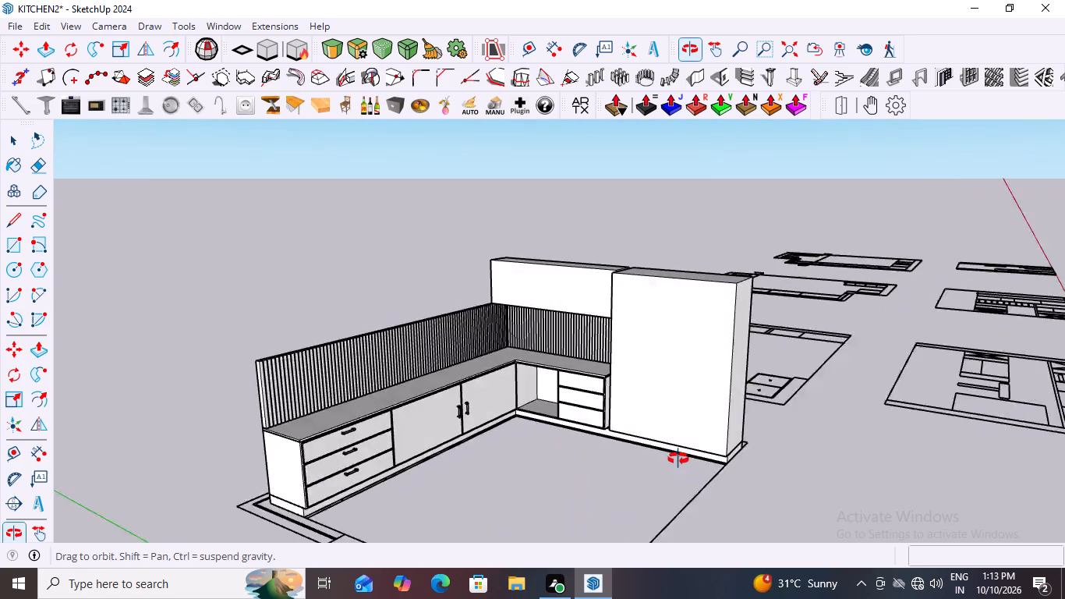
pyautogui.moveTo(678, 459); pyautogui.dragTo(812, 463, button='middle')
# Examine the corner cabinet's three drawer fronts and the gaps between them from several angles.
pyautogui.scroll(1, 813, 463)
pyautogui.scroll(7, 520, 394)
pyautogui.moveTo(540, 457); pyautogui.dragTo(566, 472, button='middle')
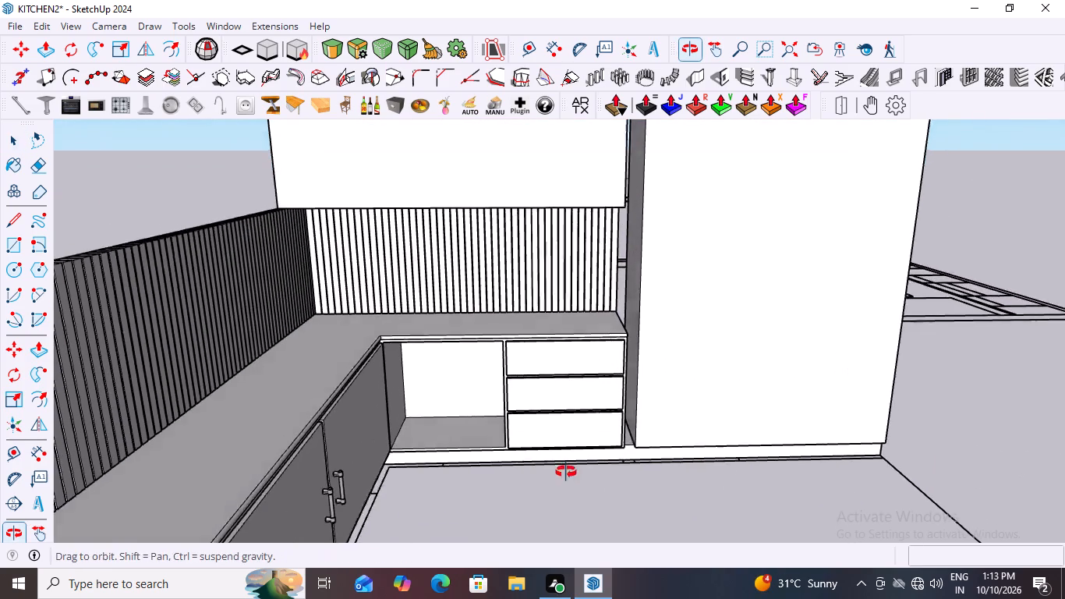
pyautogui.moveTo(566, 472); pyautogui.dragTo(574, 476, button='middle')
pyautogui.scroll(7, 561, 345)
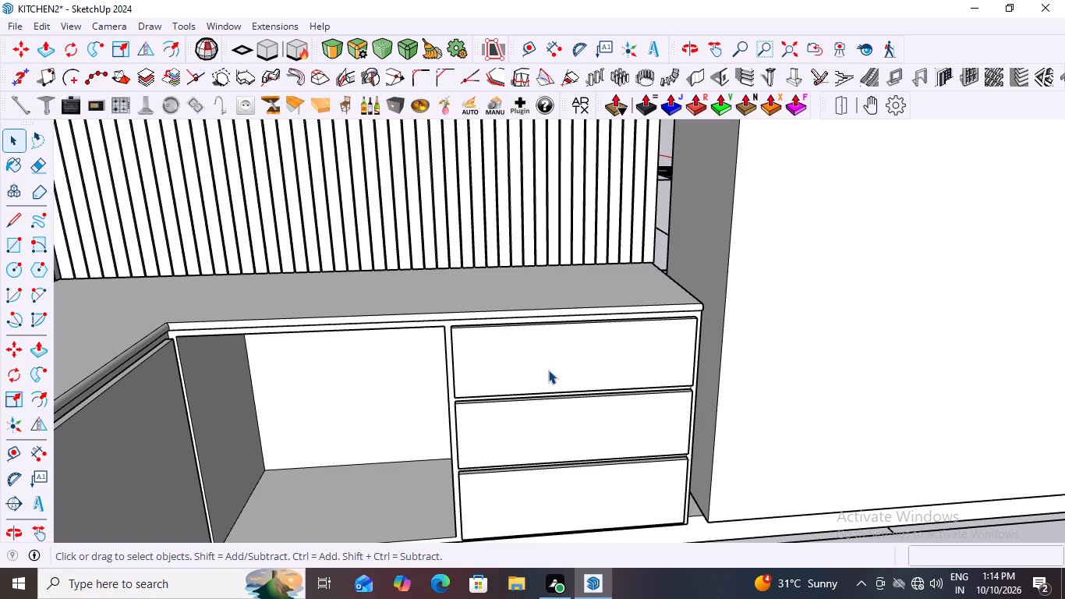
pyautogui.scroll(-4, 548, 370)
pyautogui.moveTo(596, 401); pyautogui.dragTo(580, 272, button='middle')
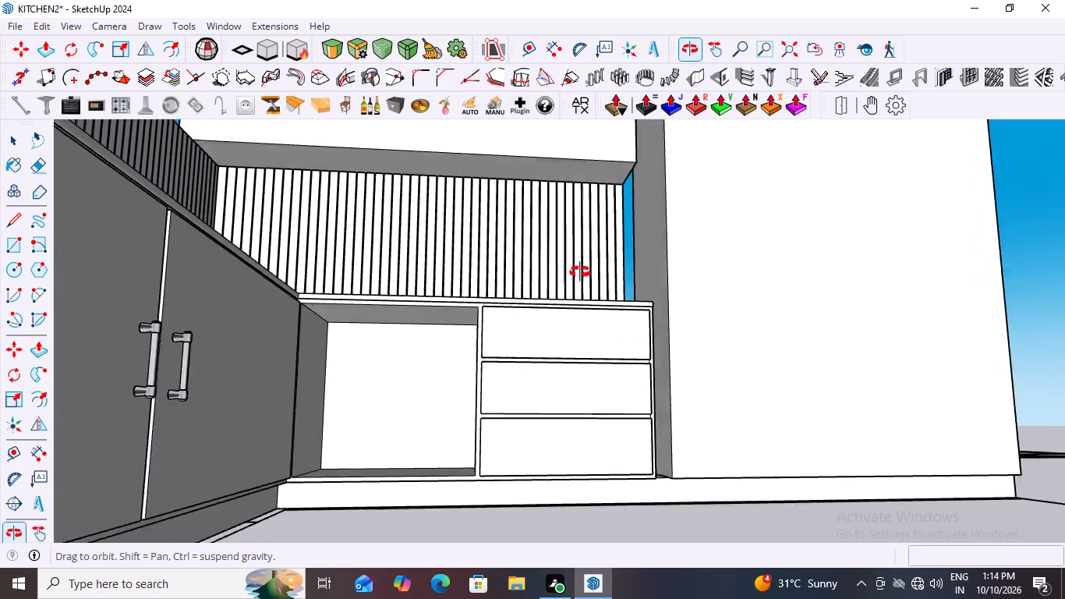
pyautogui.moveTo(580, 272); pyautogui.dragTo(706, 421, button='middle')
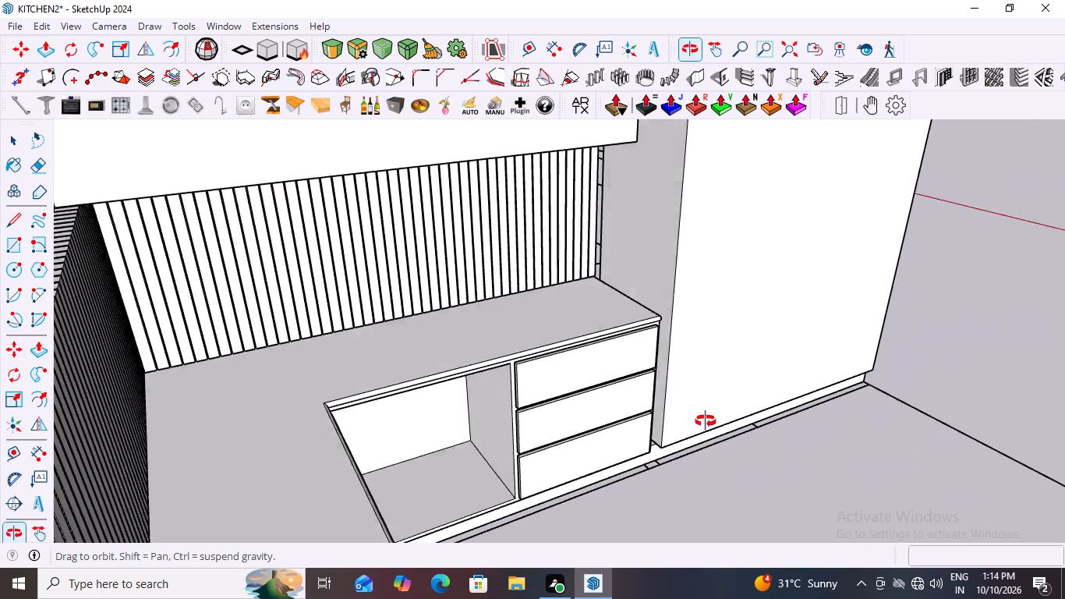
pyautogui.moveTo(706, 421); pyautogui.dragTo(596, 438, button='middle')
pyautogui.scroll(10, 500, 400)
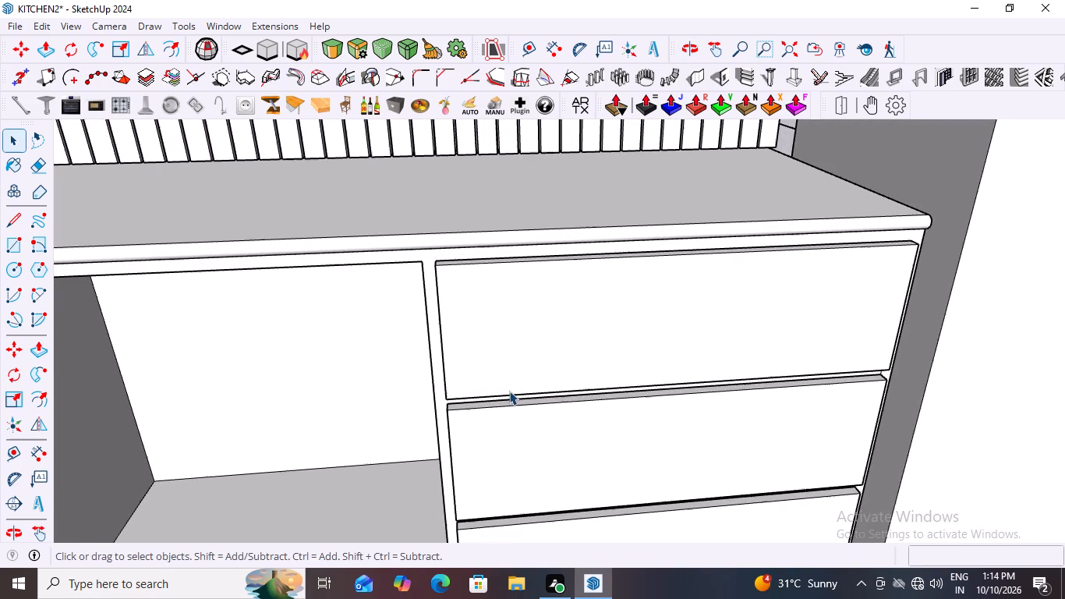
pyautogui.scroll(-5, 564, 392)
pyautogui.moveTo(600, 385); pyautogui.dragTo(543, 464, button='middle')
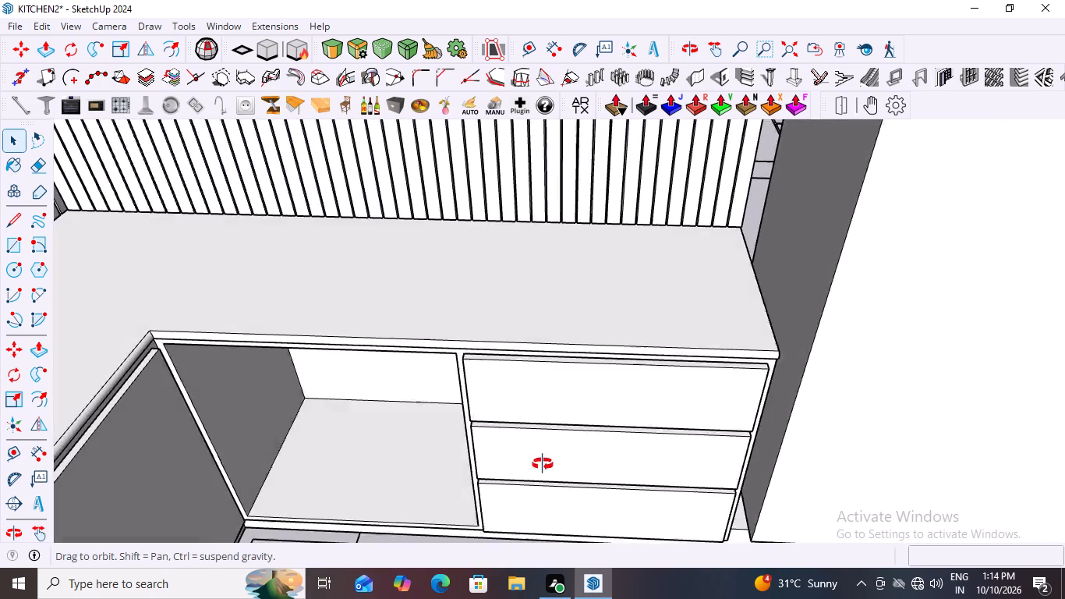
pyautogui.moveTo(543, 464); pyautogui.dragTo(737, 346, button='middle')
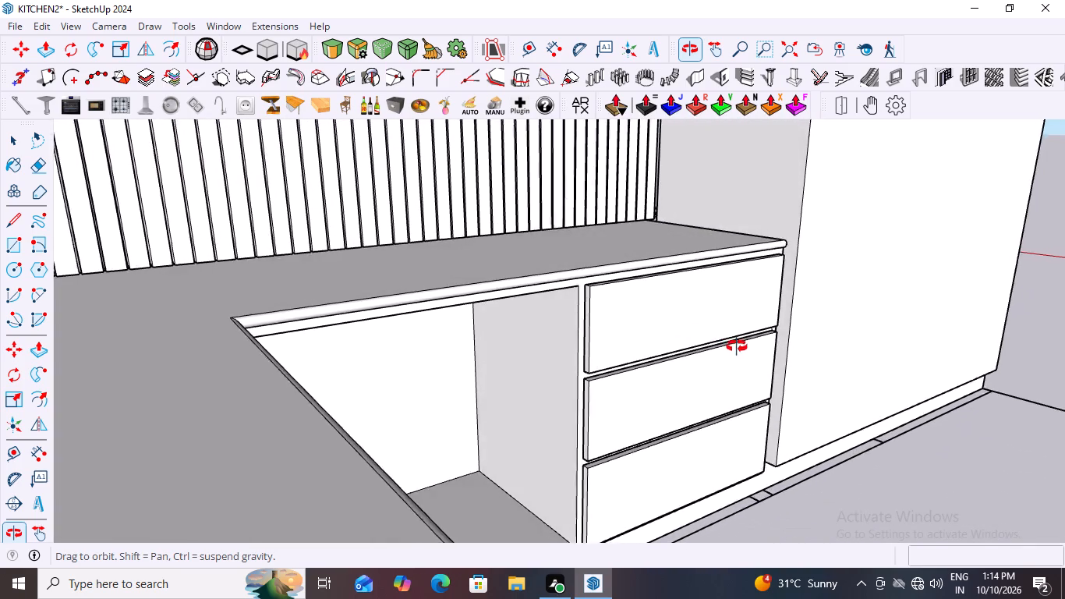
pyautogui.moveTo(737, 346); pyautogui.dragTo(584, 360, button='middle')
pyautogui.scroll(-5, 584, 360)
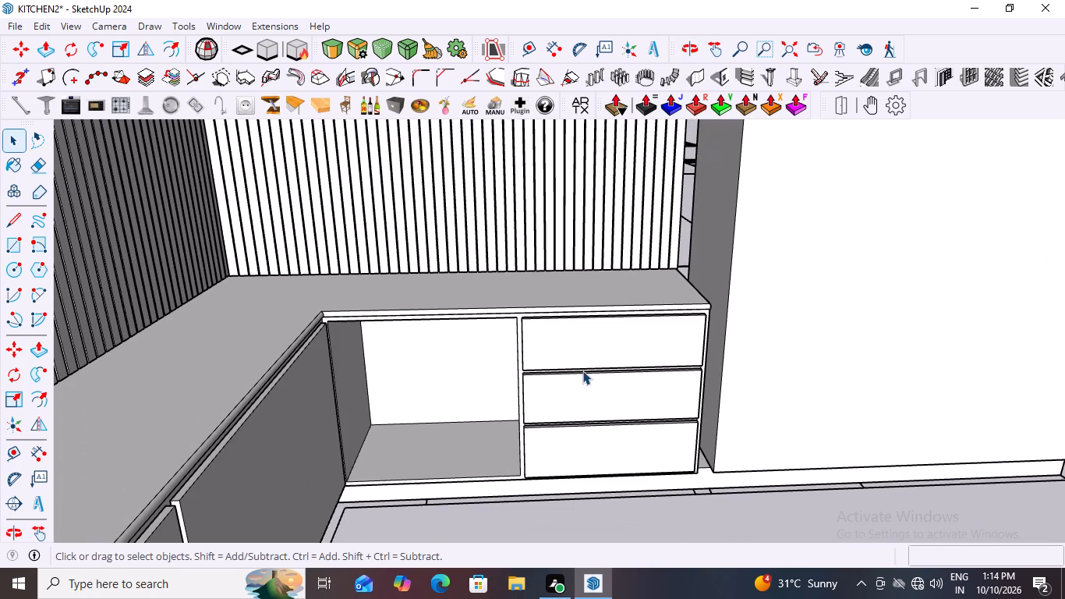
# Insert a horizontal bar handle from the handle library near the upper middle of the corner cabinet's top drawer front.
pyautogui.scroll(4, 614, 474)
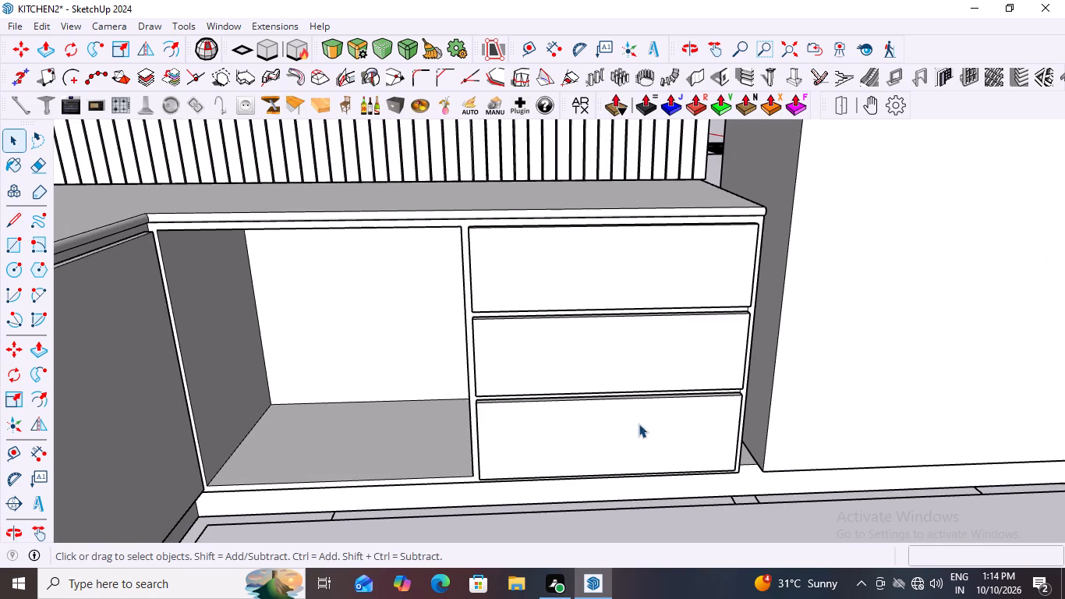
pyautogui.click(19, 109)
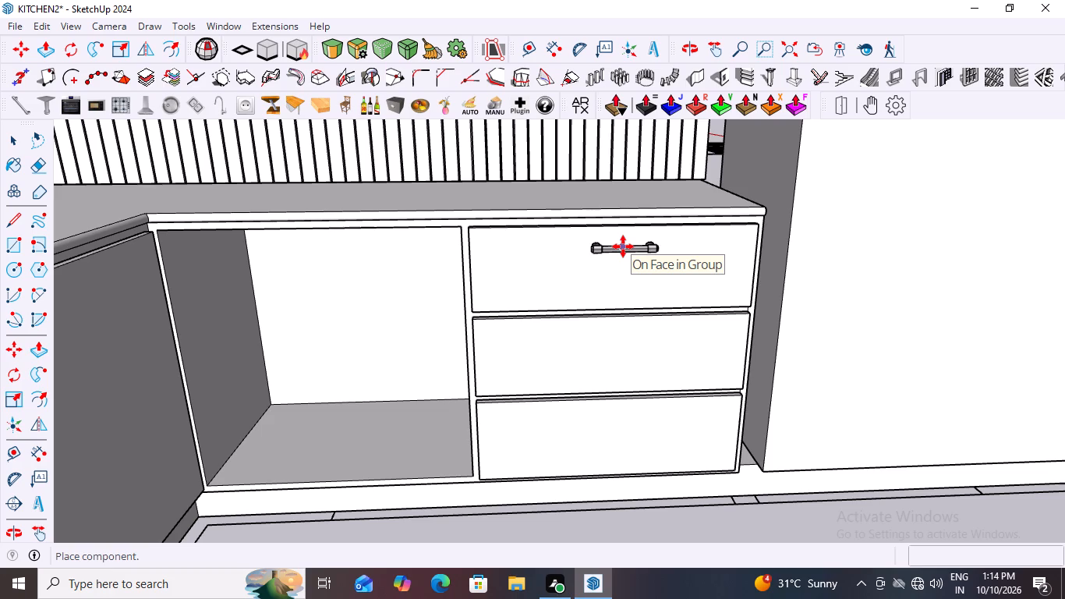
pyautogui.moveTo(614, 245); pyautogui.dragTo(580, 245, button='middle')
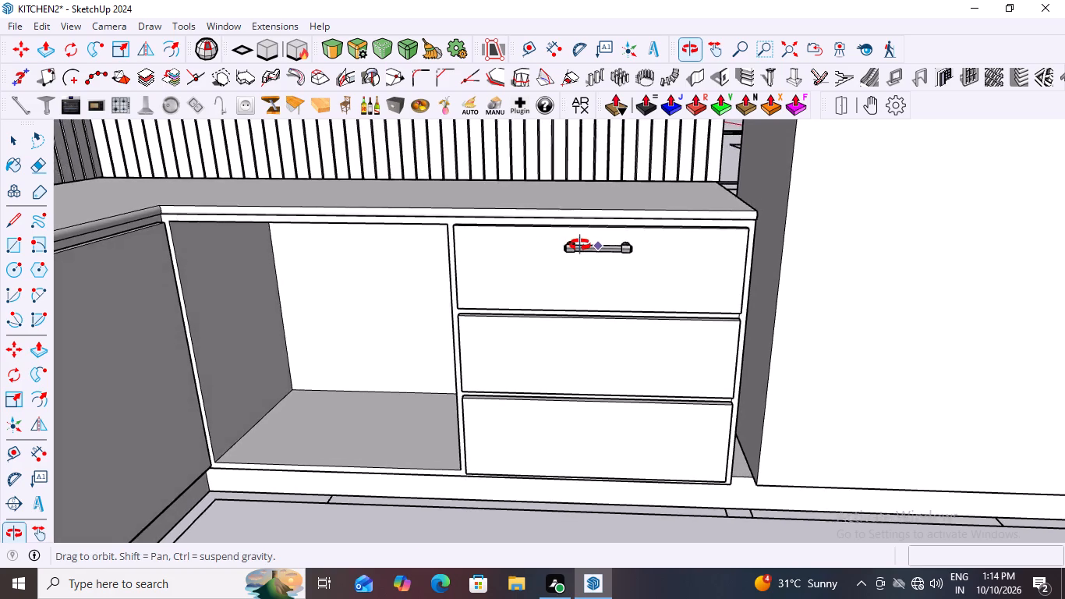
pyautogui.moveTo(580, 245); pyautogui.dragTo(588, 243, button='middle')
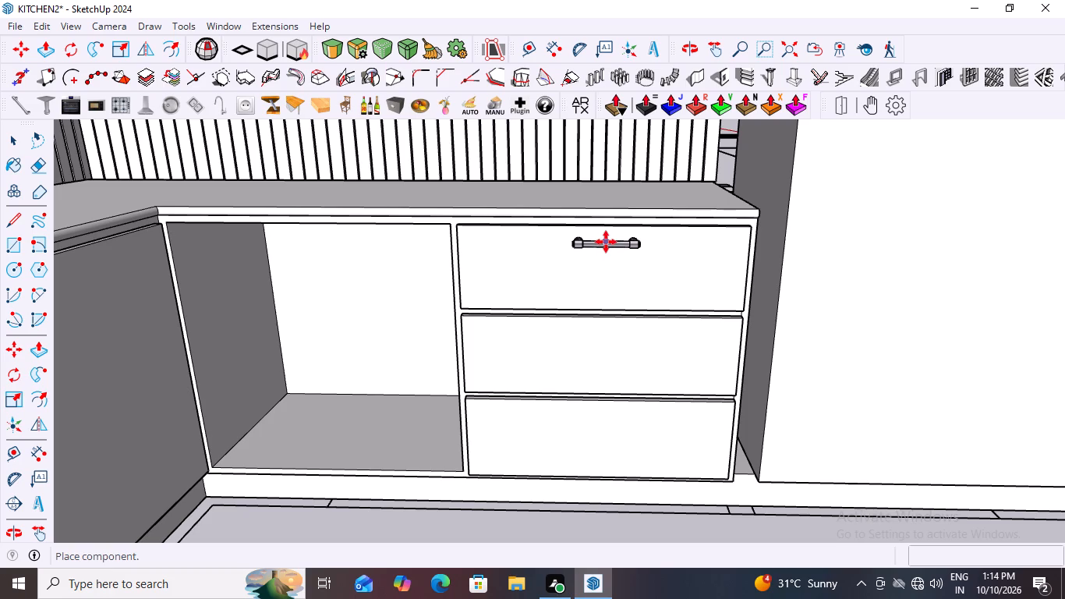
pyautogui.click(606, 242)
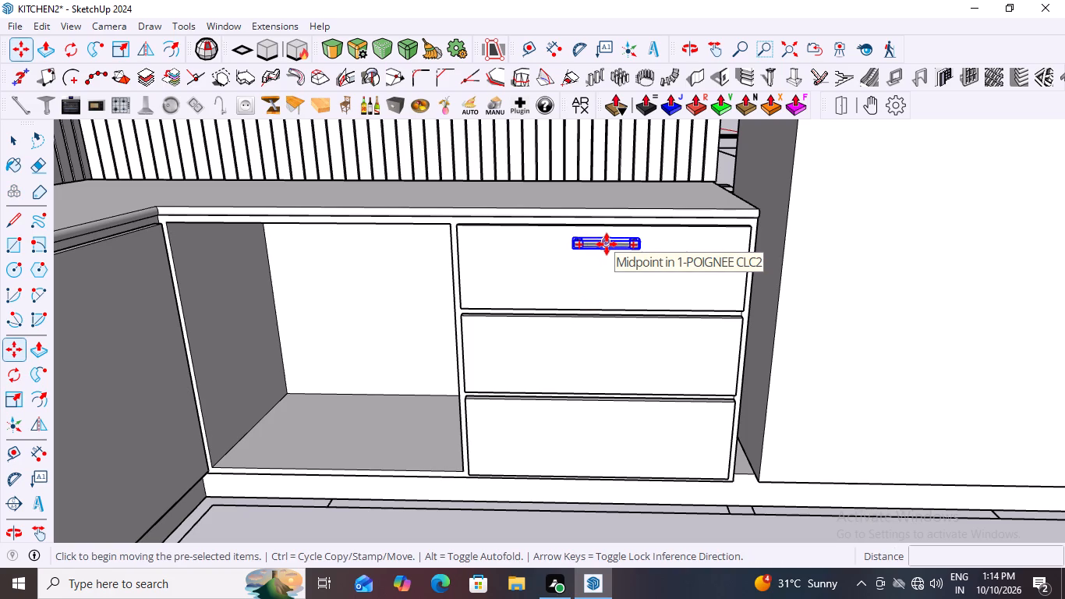
# Copy the top drawer's handle about 236 mm down along the blue axis onto the middle drawer front.
pyautogui.click(607, 244)
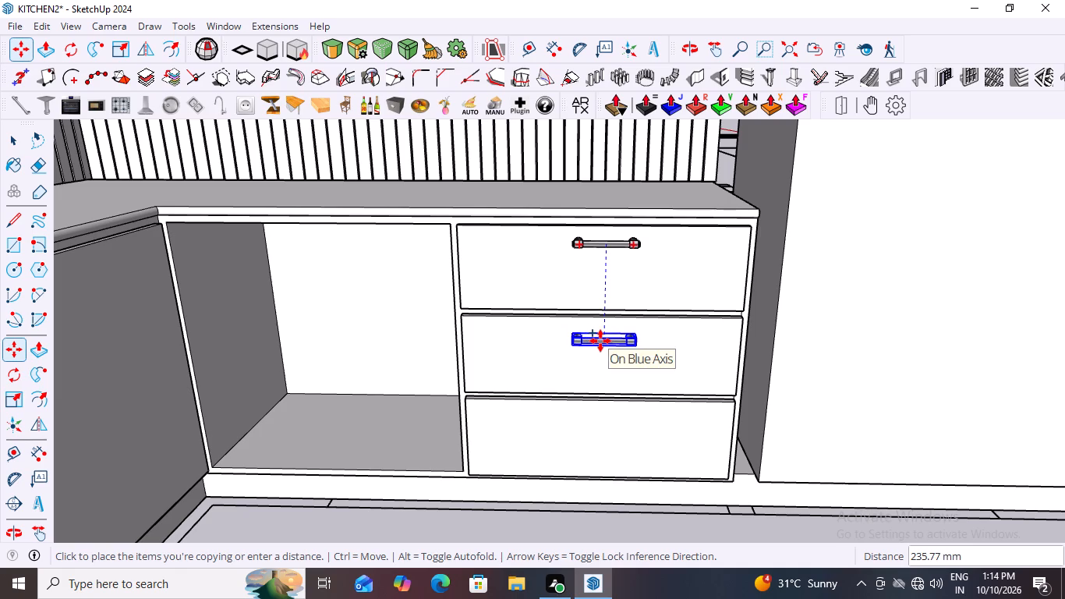
pyautogui.click(600, 341)
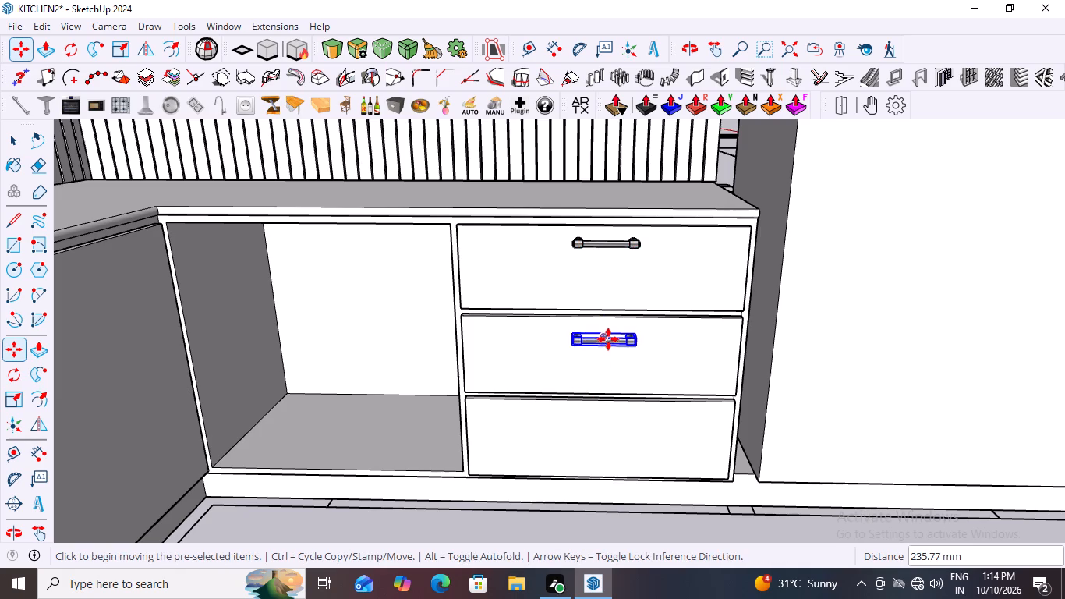
# Copy the middle drawer's handle about 213 mm down along the blue axis onto the bottom drawer front.
pyautogui.scroll(3, 598, 358)
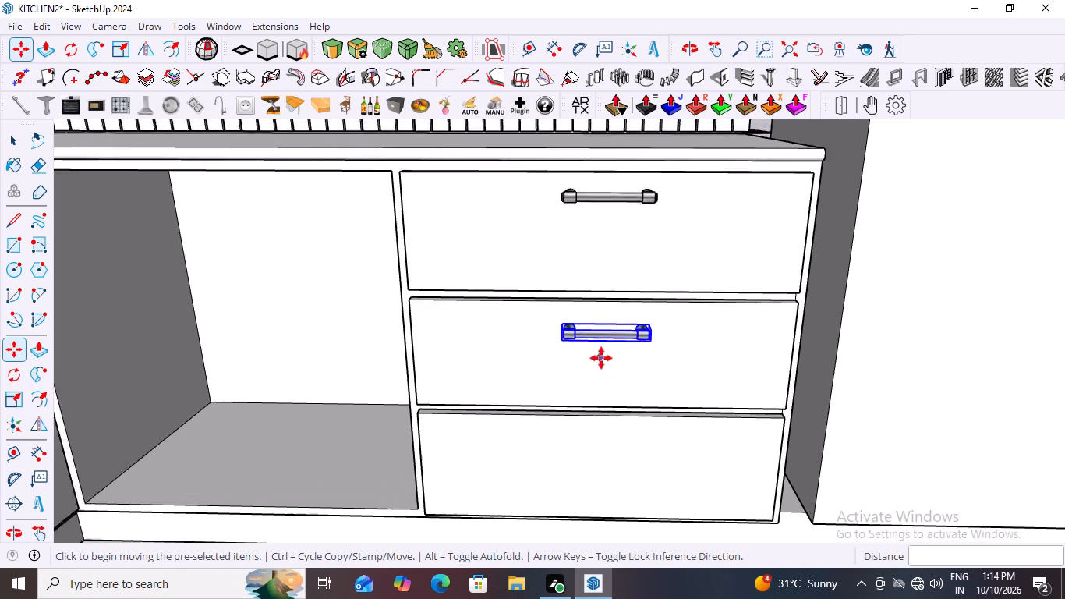
pyautogui.scroll(1, 601, 358)
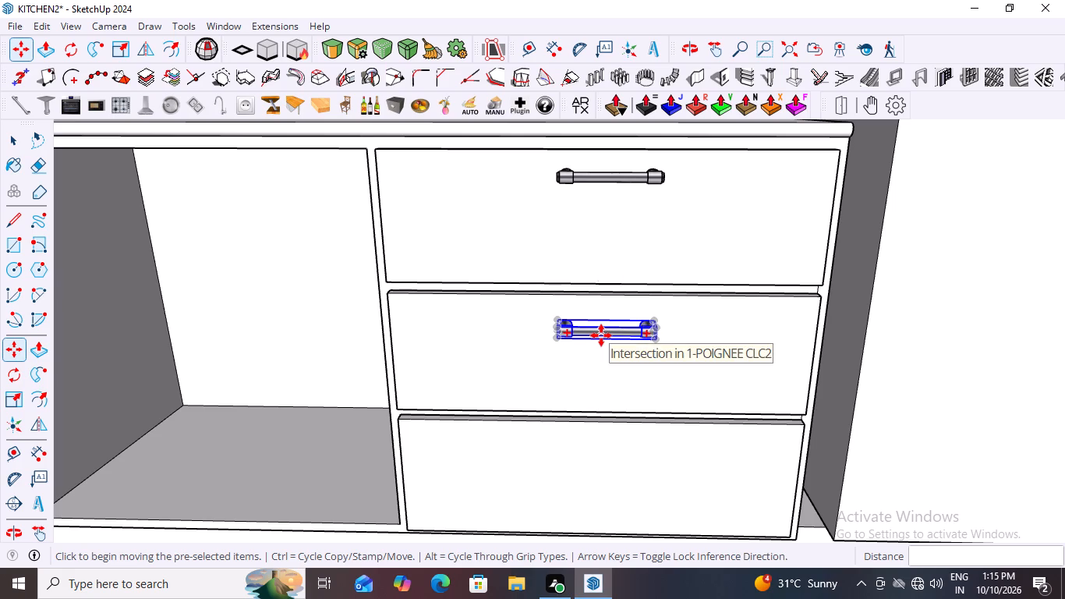
pyautogui.click(612, 175)
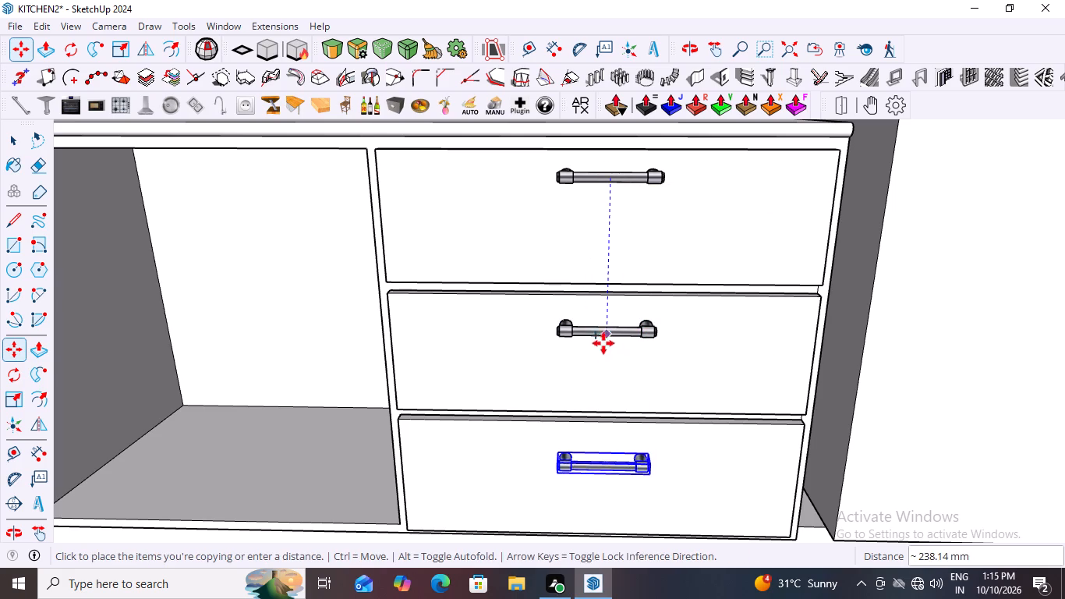
pyautogui.scroll(-3, 622, 353)
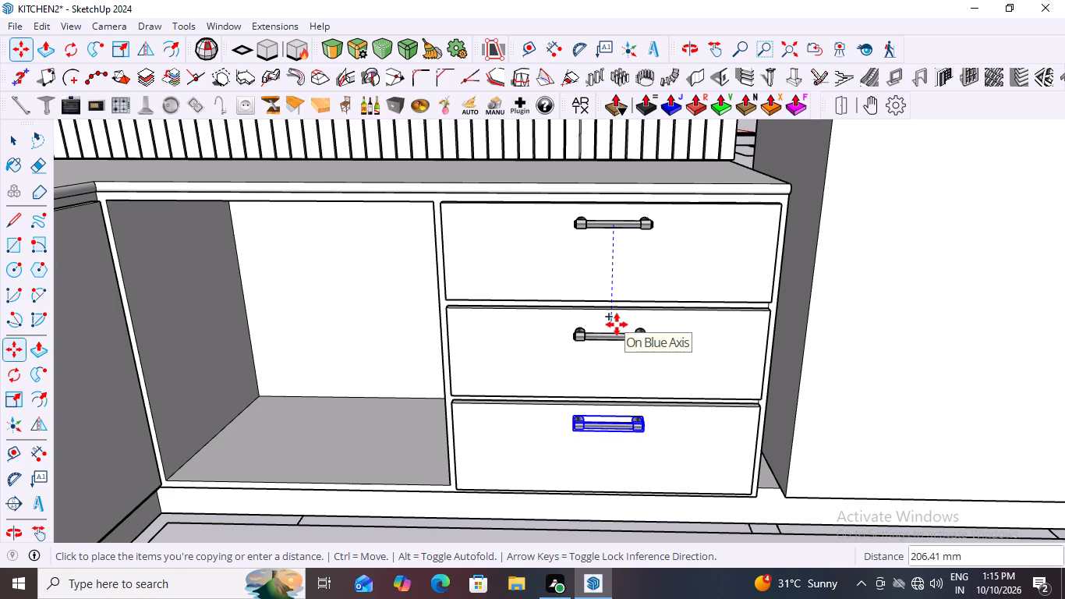
pyautogui.moveTo(619, 326); pyautogui.dragTo(614, 229, button='middle')
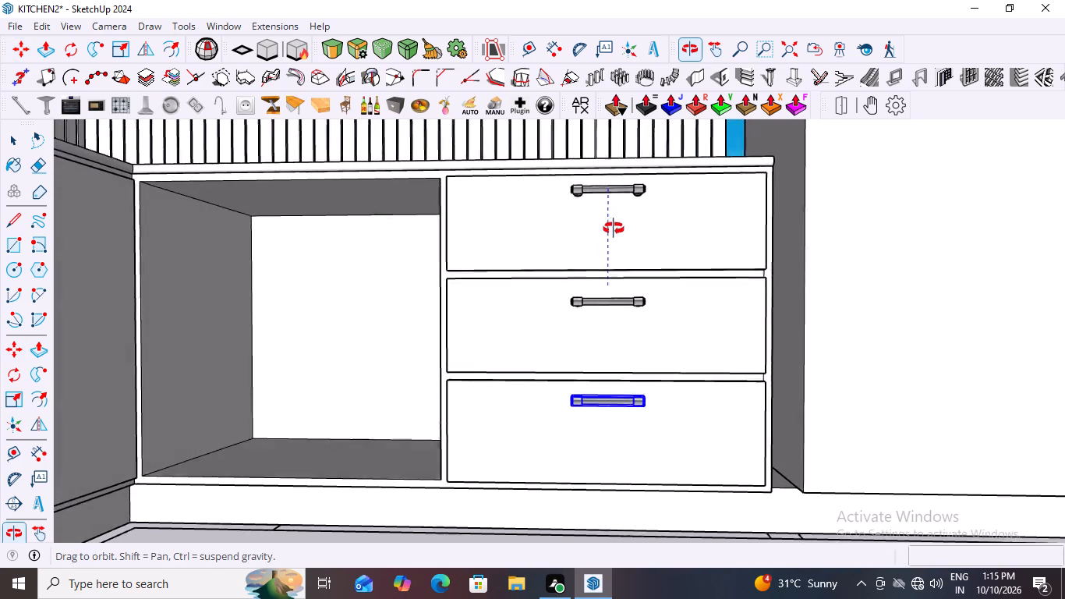
pyautogui.moveTo(614, 229); pyautogui.dragTo(614, 245, button='middle')
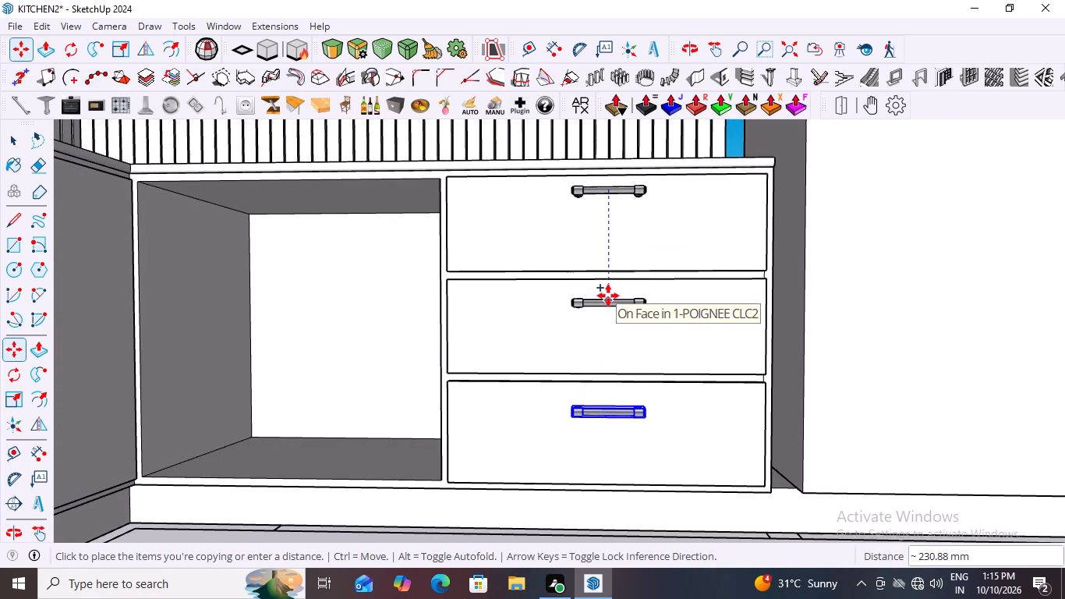
pyautogui.click(608, 292)
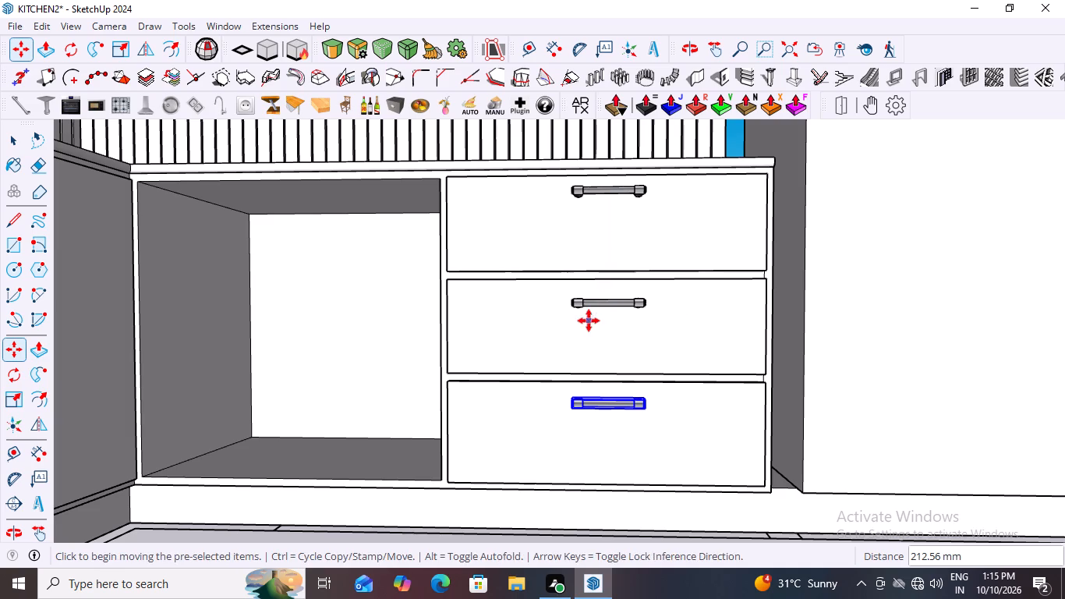
pyautogui.press('space')
pyautogui.scroll(-7, 451, 354)
pyautogui.press('space')
pyautogui.press('space')
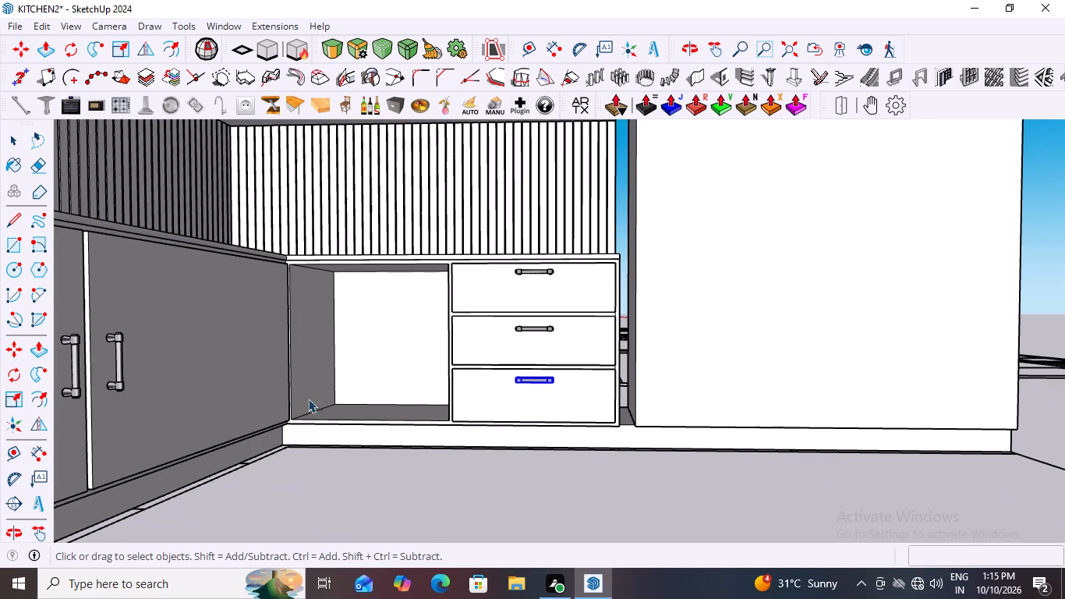
pyautogui.press('space')
pyautogui.scroll(-13, 504, 341)
pyautogui.click(783, 242)
# Examine the whole kitchen from several angles, including the handled drawers, wall cabinet and tall unit.
pyautogui.scroll(4, 547, 392)
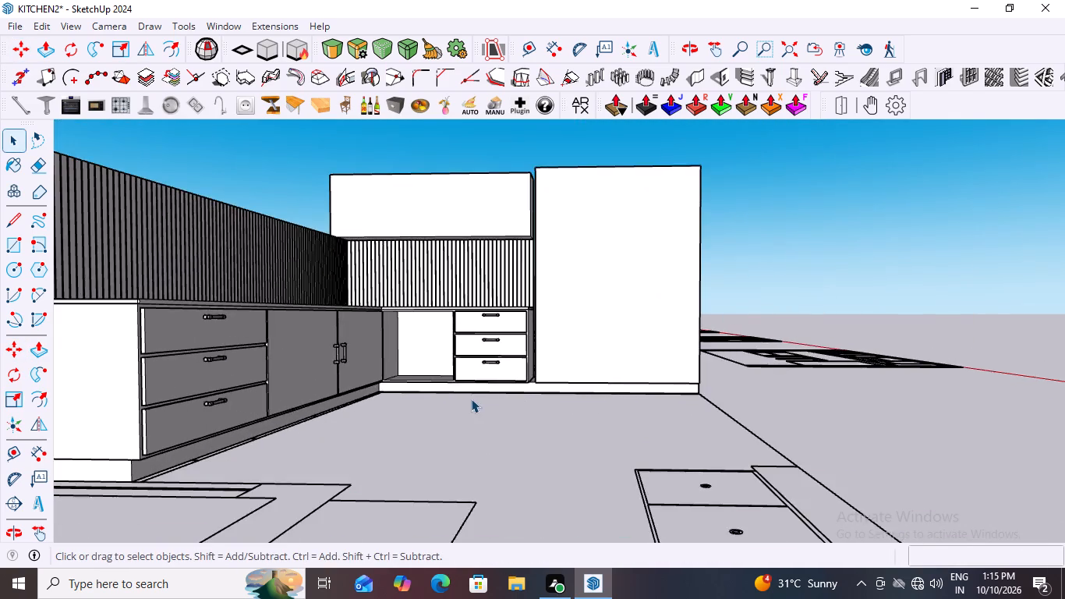
pyautogui.scroll(1, 471, 399)
pyautogui.moveTo(507, 393); pyautogui.dragTo(543, 413, button='middle')
pyautogui.scroll(-7, 543, 413)
pyautogui.moveTo(532, 421); pyautogui.dragTo(389, 454, button='middle')
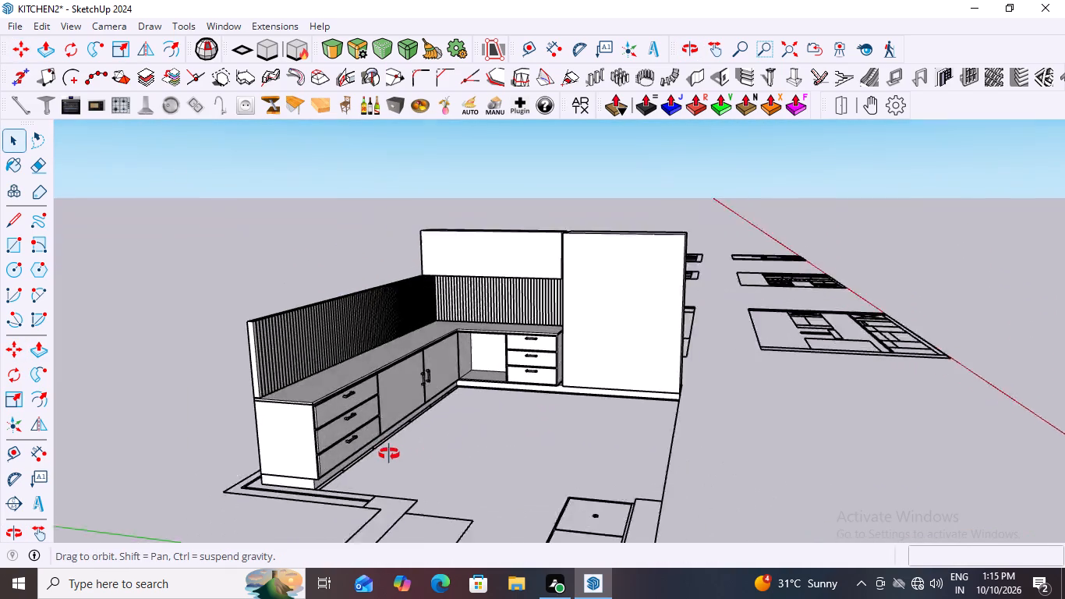
pyautogui.moveTo(389, 454); pyautogui.dragTo(397, 482, button='middle')
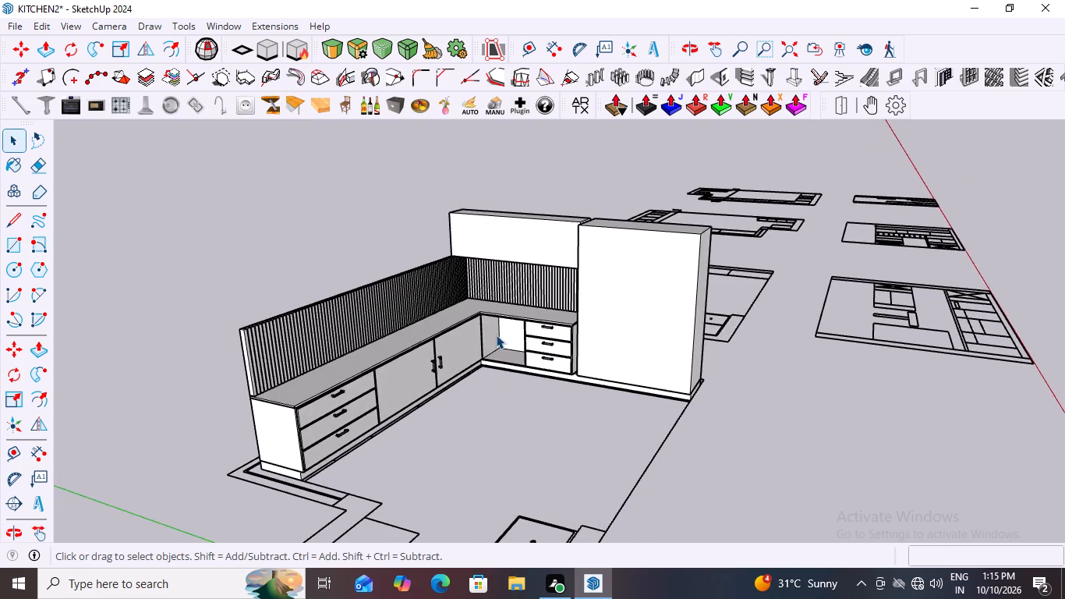
pyautogui.scroll(6, 496, 335)
pyautogui.moveTo(494, 378); pyautogui.dragTo(571, 415, button='middle')
pyautogui.scroll(-8, 569, 415)
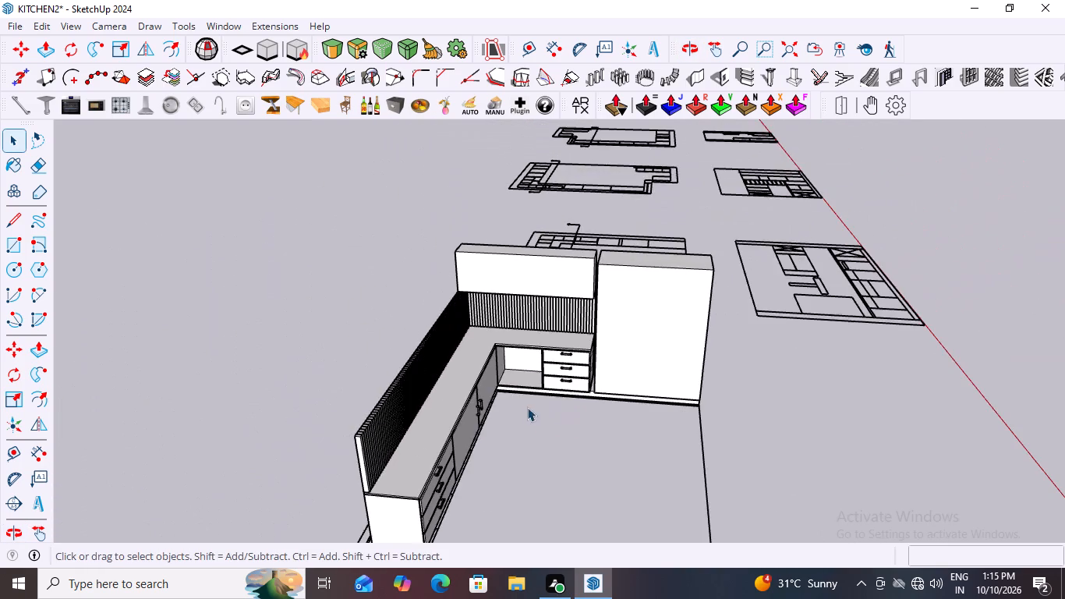
pyautogui.moveTo(570, 406); pyautogui.dragTo(397, 321, button='middle')
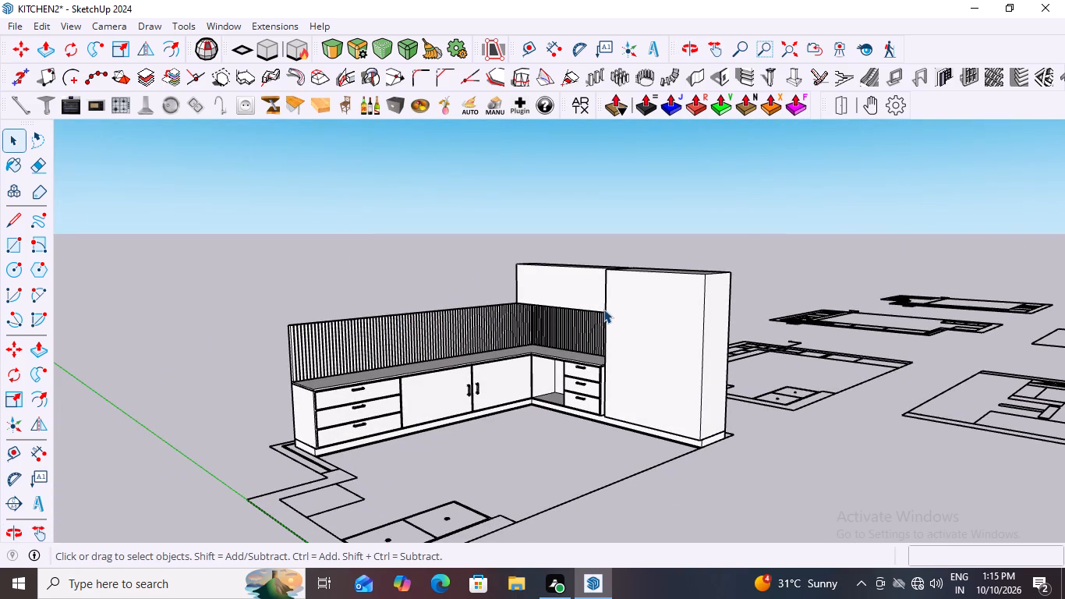
pyautogui.scroll(-2, 603, 309)
pyautogui.moveTo(544, 339); pyautogui.dragTo(742, 406, button='middle')
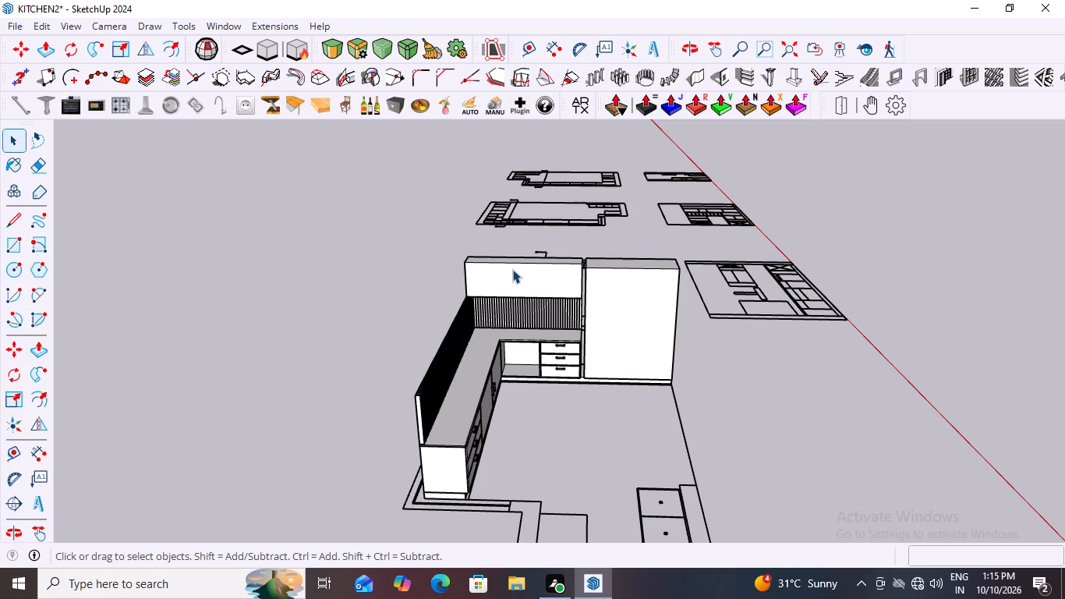
# Divide the front top edge of the wall cabinet above the corner unit into 4 equal segments.
pyautogui.scroll(6, 512, 269)
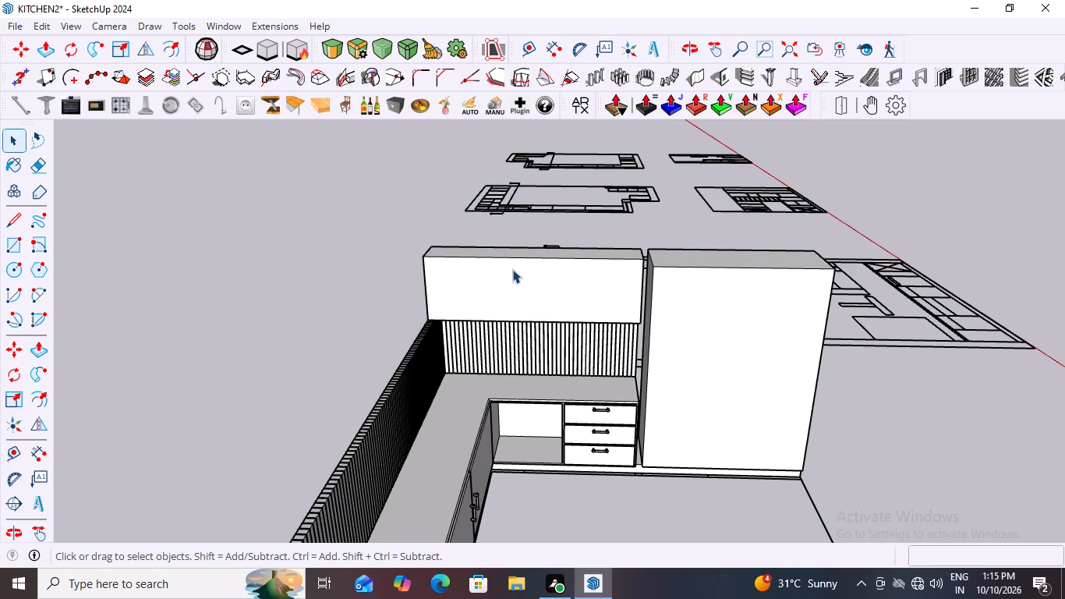
pyautogui.scroll(1, 488, 327)
pyautogui.scroll(2, 532, 247)
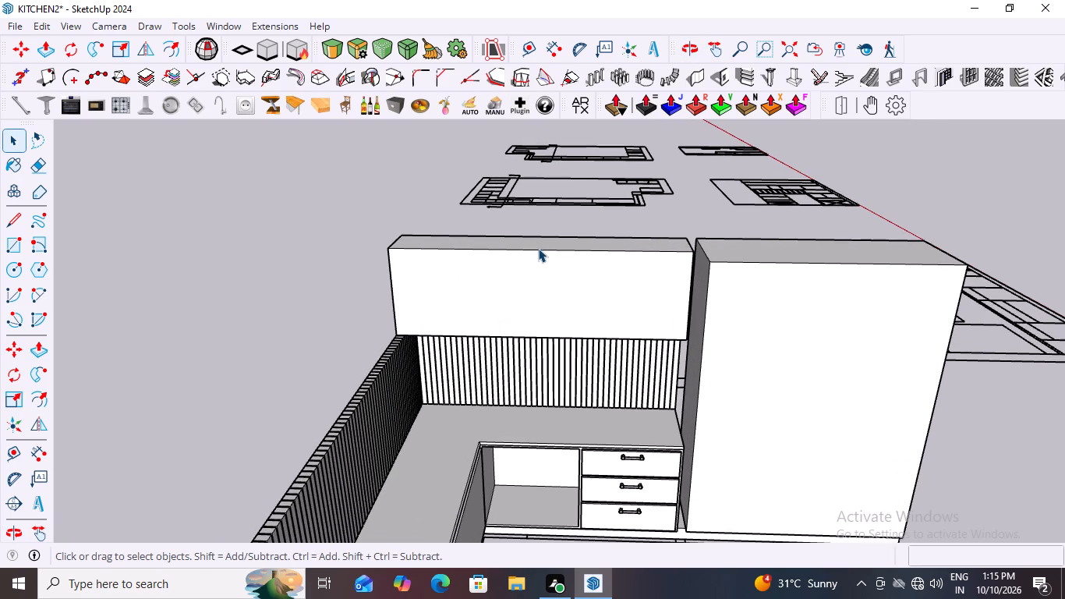
pyautogui.click(545, 249)
pyautogui.click(547, 253)
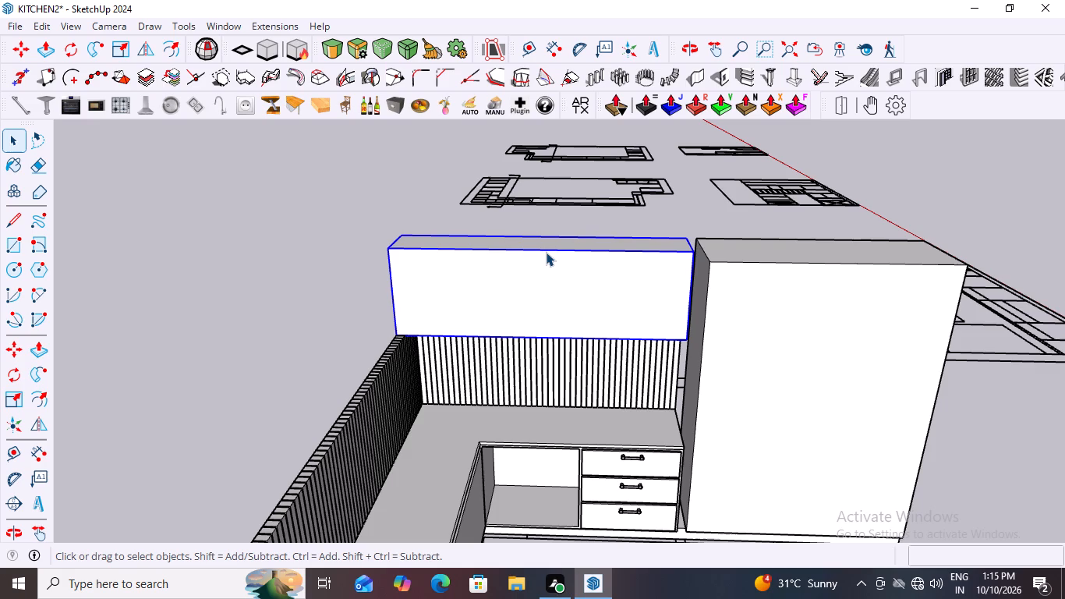
pyautogui.click(546, 252)
pyautogui.click(554, 249)
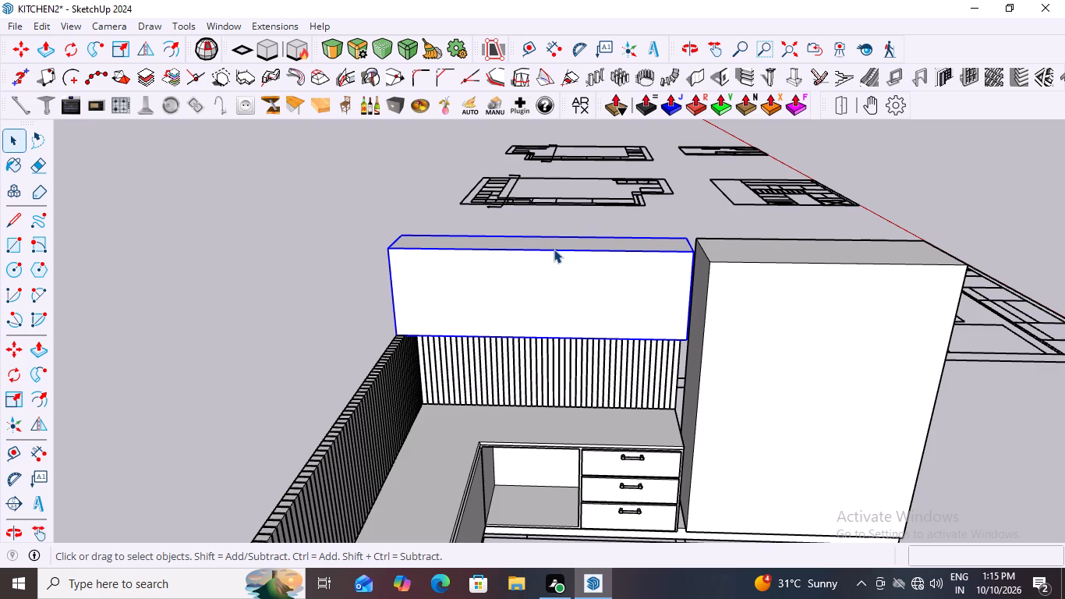
pyautogui.click(557, 250)
pyautogui.click(557, 250)
pyautogui.click(557, 250)
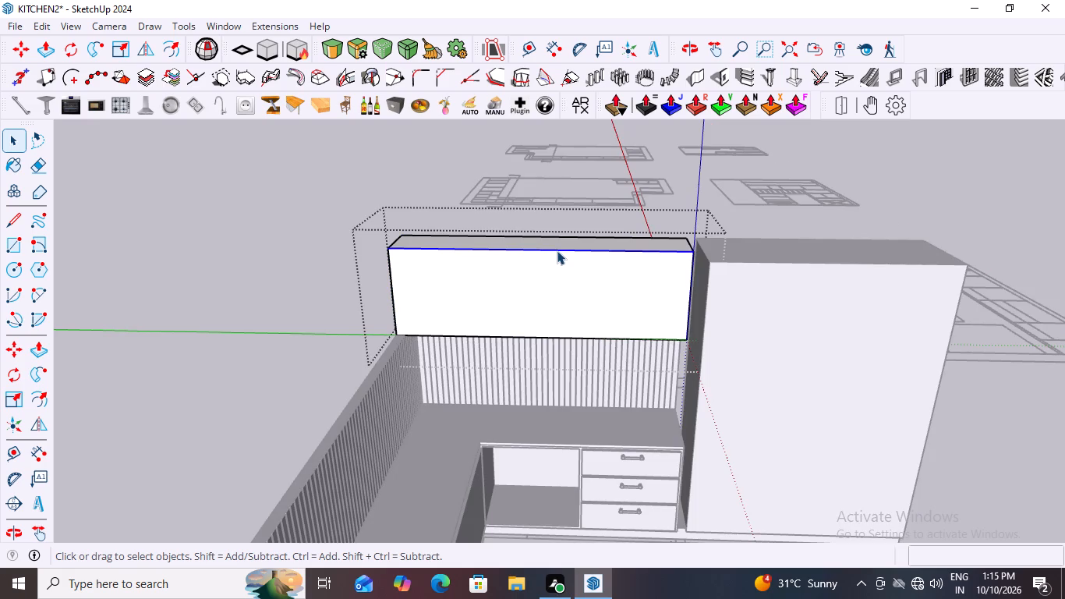
pyautogui.rightClick(557, 250)
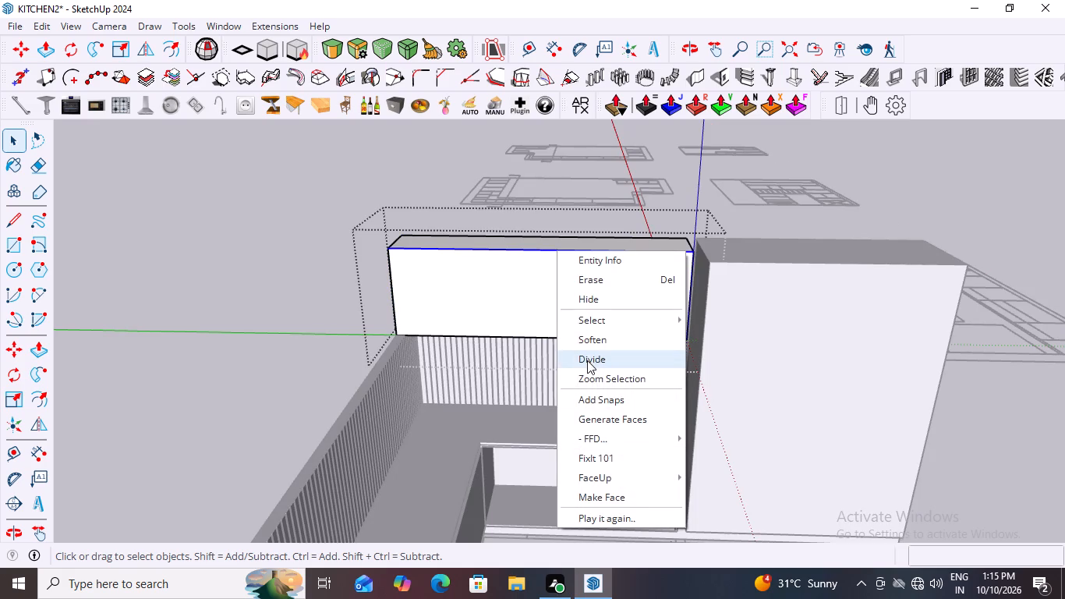
pyautogui.click(587, 360)
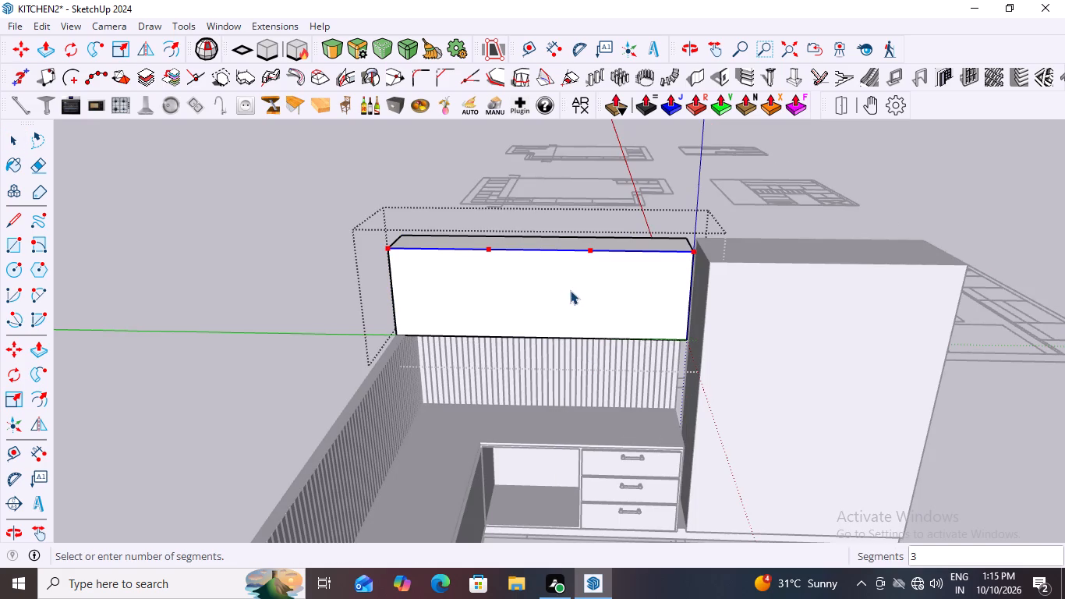
pyautogui.press('4')
pyautogui.press('Return')
pyautogui.scroll(-2, 577, 289)
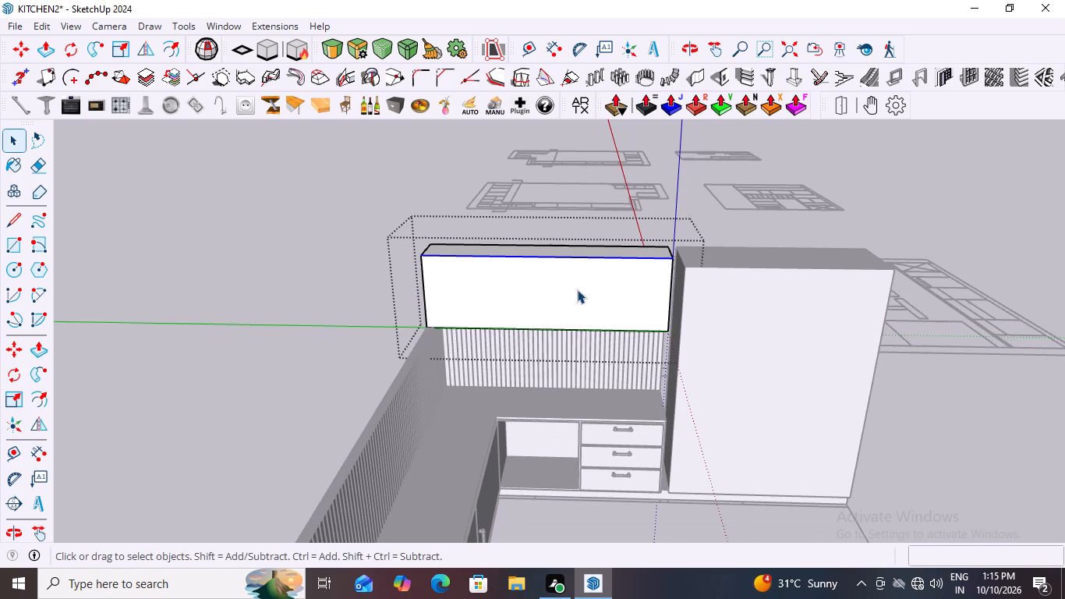
# Draw three vertical 620 mm lines from the division points to the bottom edge, splitting the wall cabinet's front into four panels.
pyautogui.press('l')
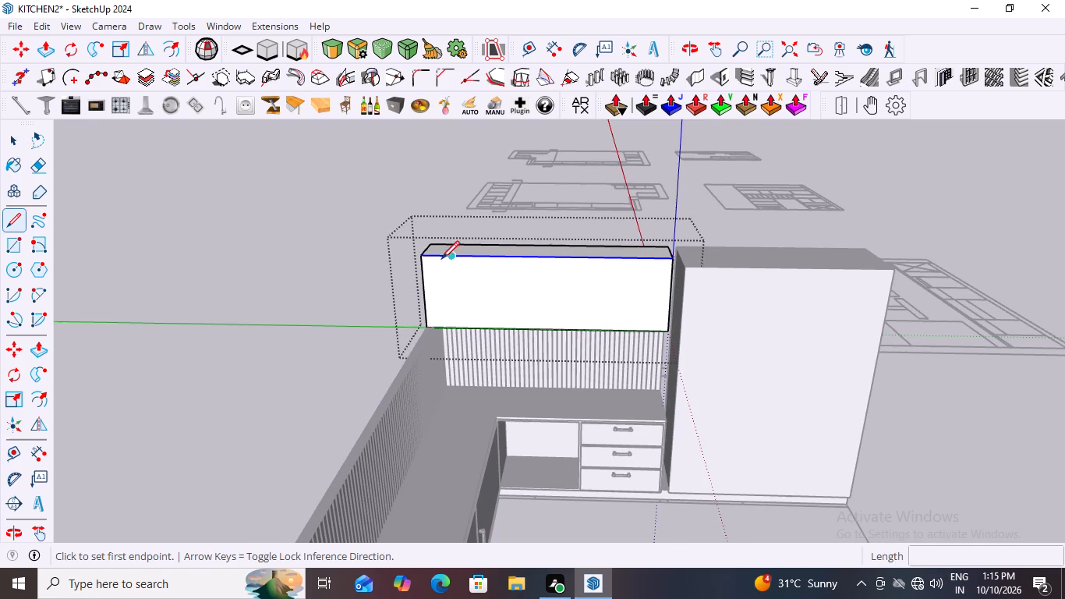
pyautogui.click(482, 257)
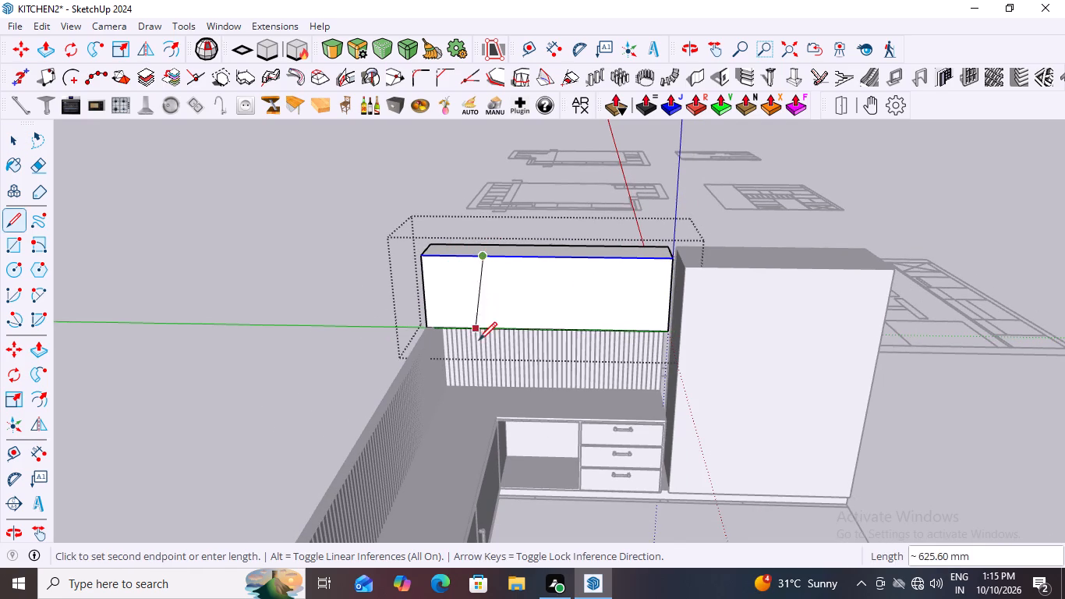
pyautogui.scroll(6, 480, 340)
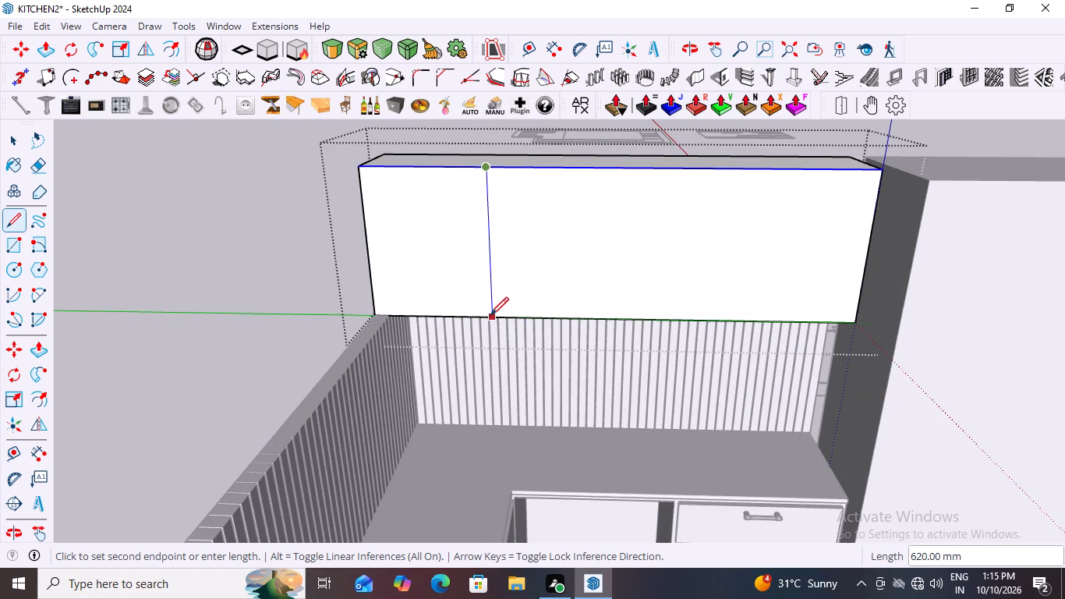
pyautogui.click(490, 317)
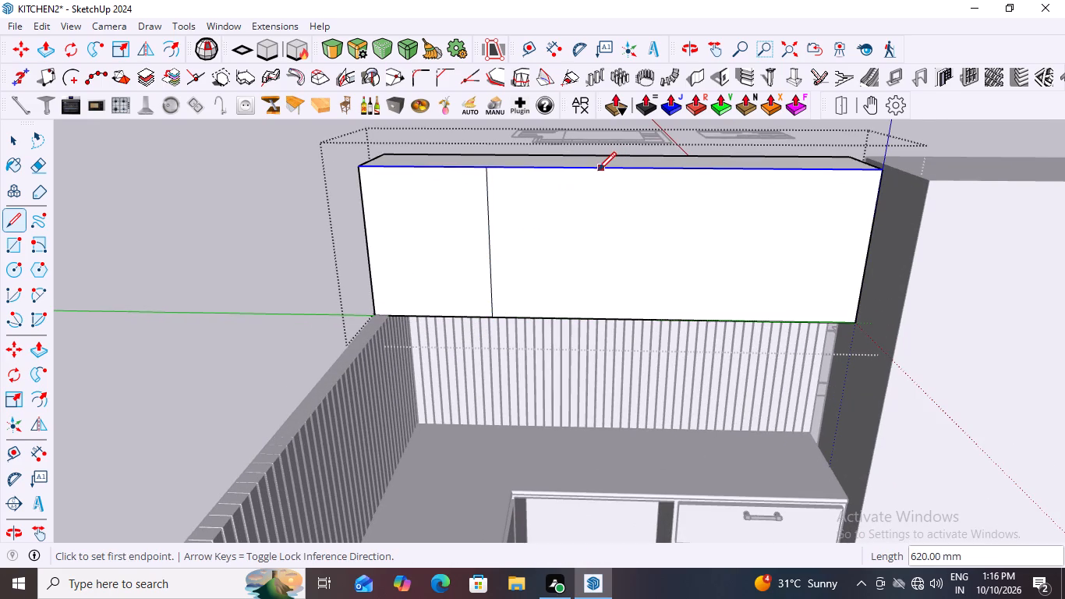
pyautogui.click(615, 170)
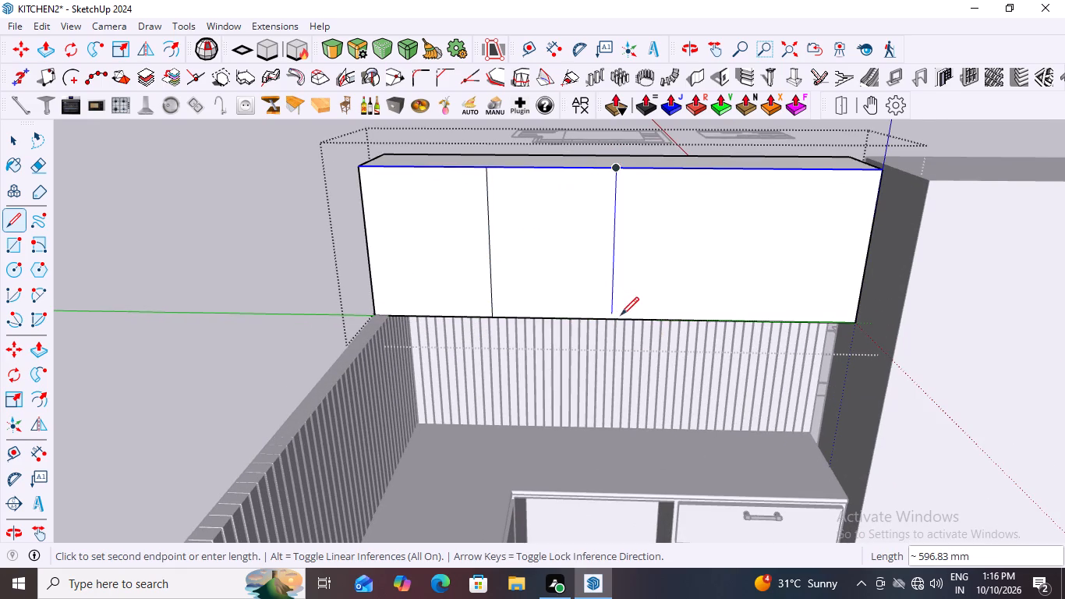
pyautogui.click(612, 319)
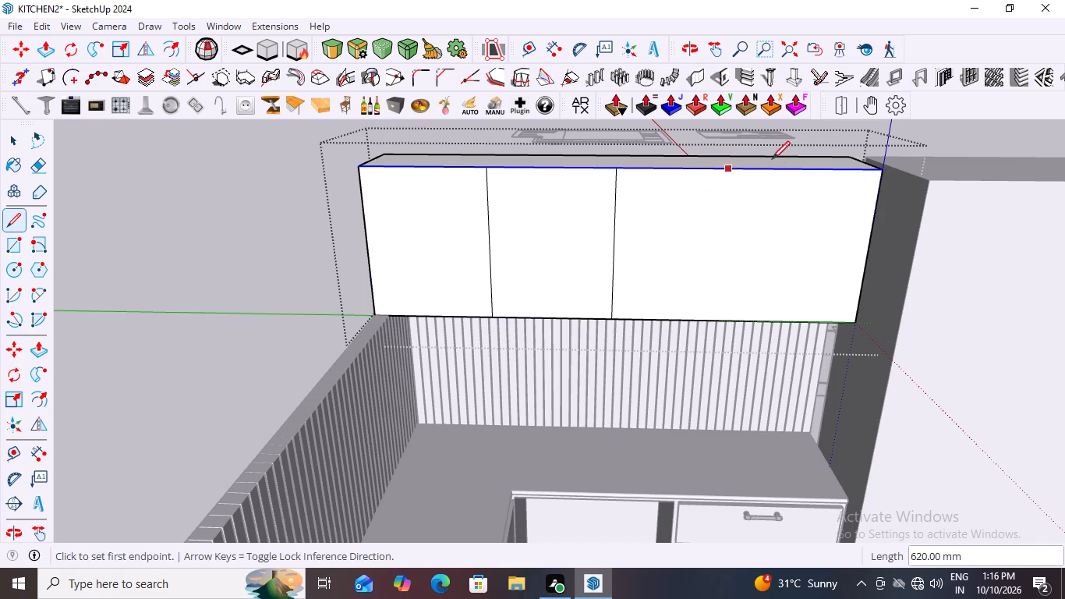
pyautogui.moveTo(747, 170); pyautogui.dragTo(745, 179)
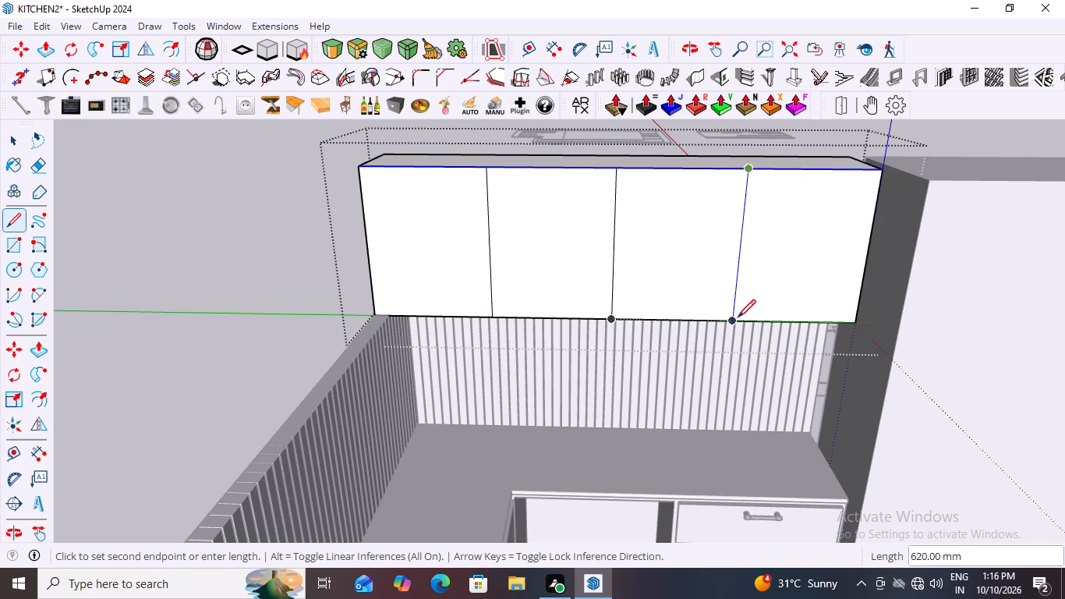
pyautogui.click(731, 322)
pyautogui.scroll(-5, 433, 278)
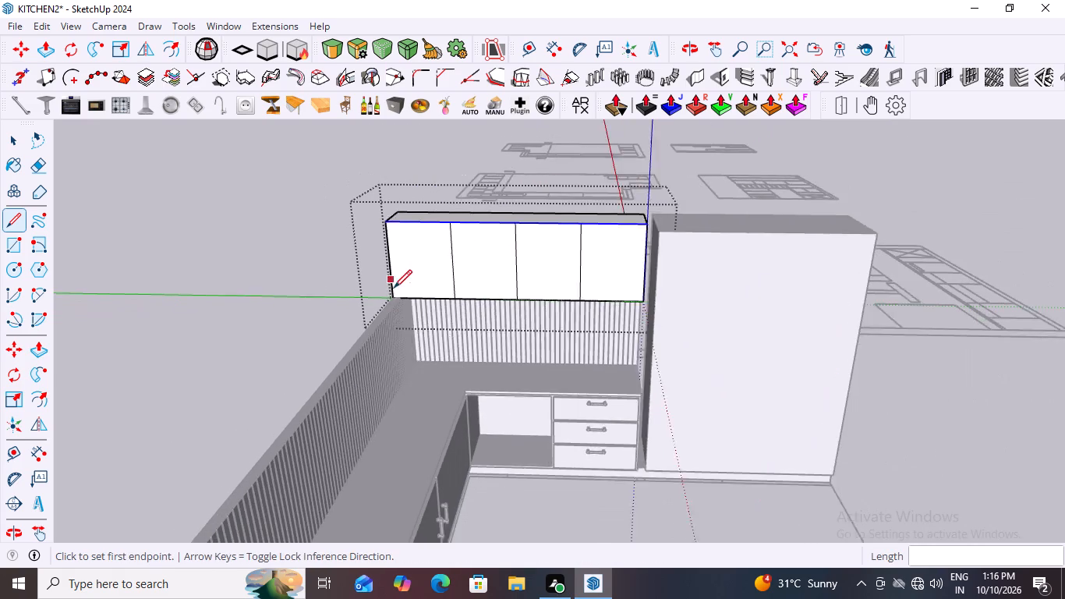
pyautogui.scroll(-4, 394, 288)
pyautogui.press('space')
pyautogui.click(312, 179)
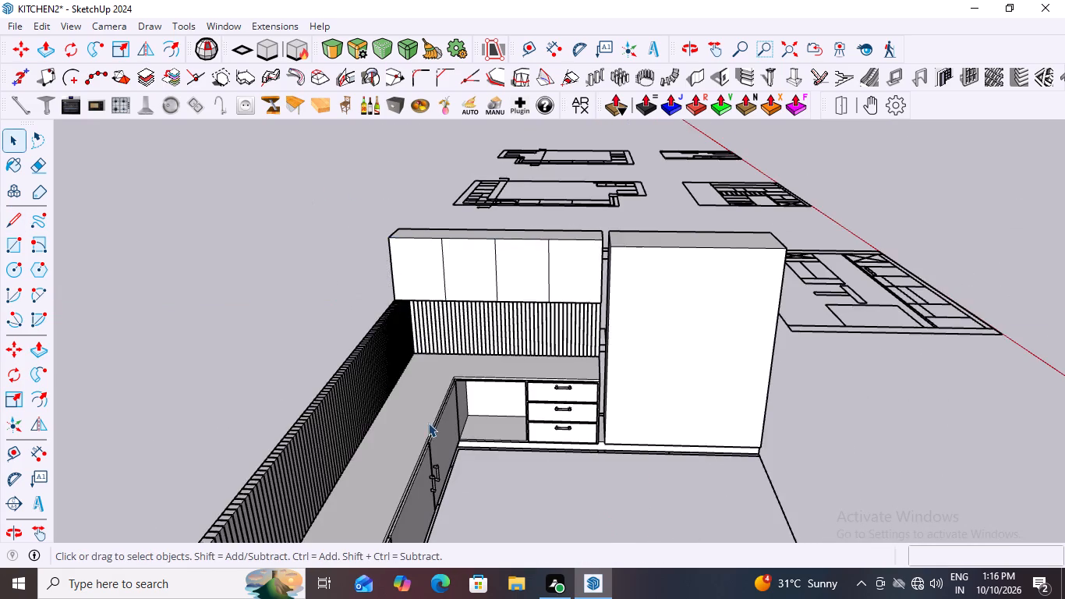
# Examine the four-panel wall cabinet front and the fluted backsplash beneath it from several angles.
pyautogui.scroll(2, 528, 335)
pyautogui.scroll(1, 398, 299)
pyautogui.moveTo(429, 279); pyautogui.dragTo(468, 179, button='middle')
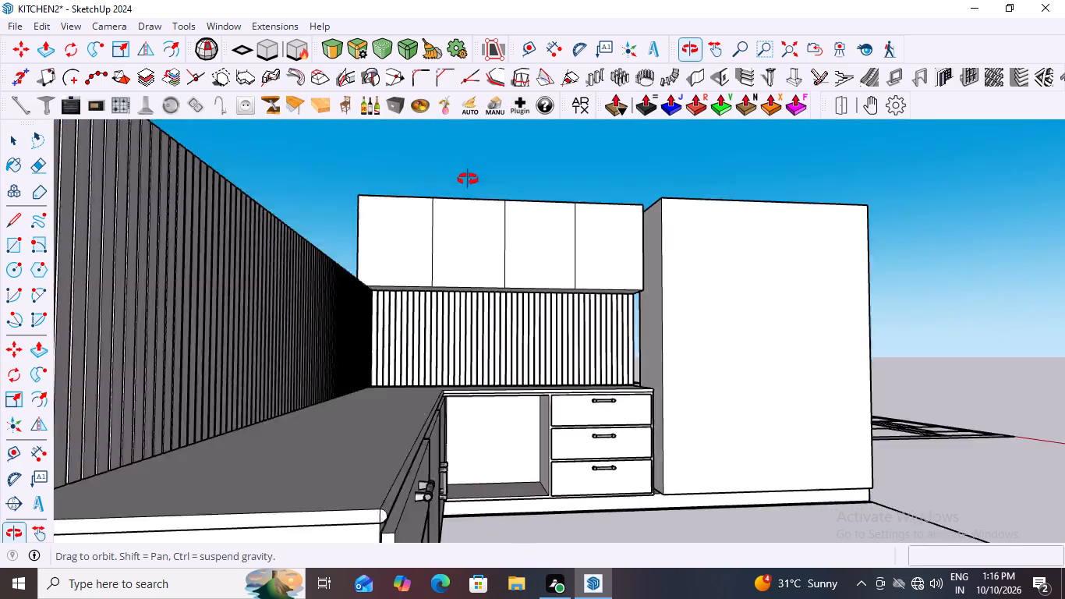
pyautogui.moveTo(468, 179); pyautogui.dragTo(453, 216, button='middle')
pyautogui.scroll(11, 400, 335)
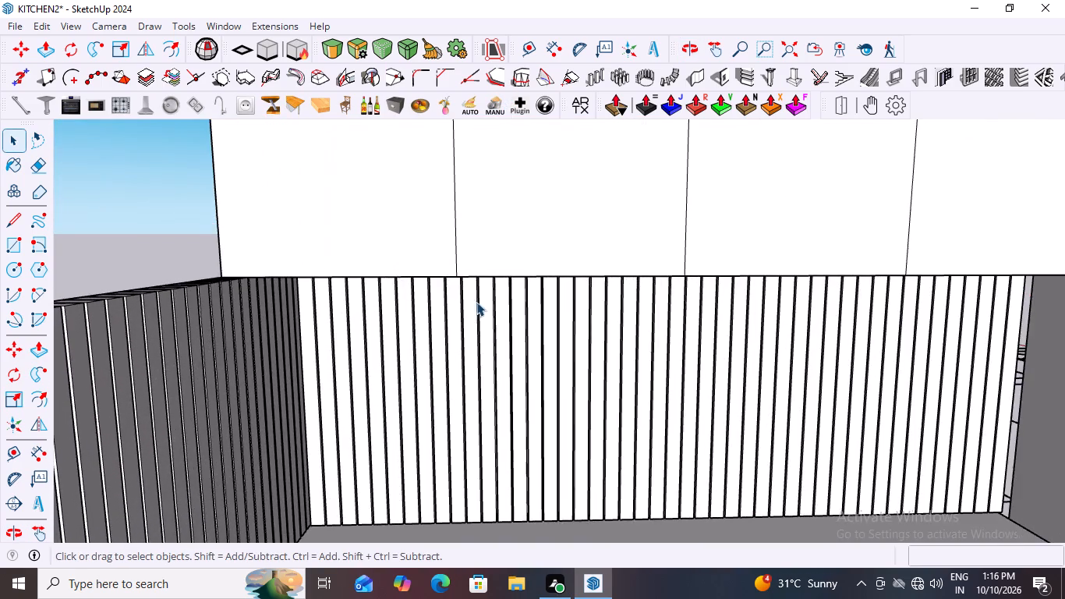
pyautogui.moveTo(474, 301); pyautogui.dragTo(455, 304, button='middle')
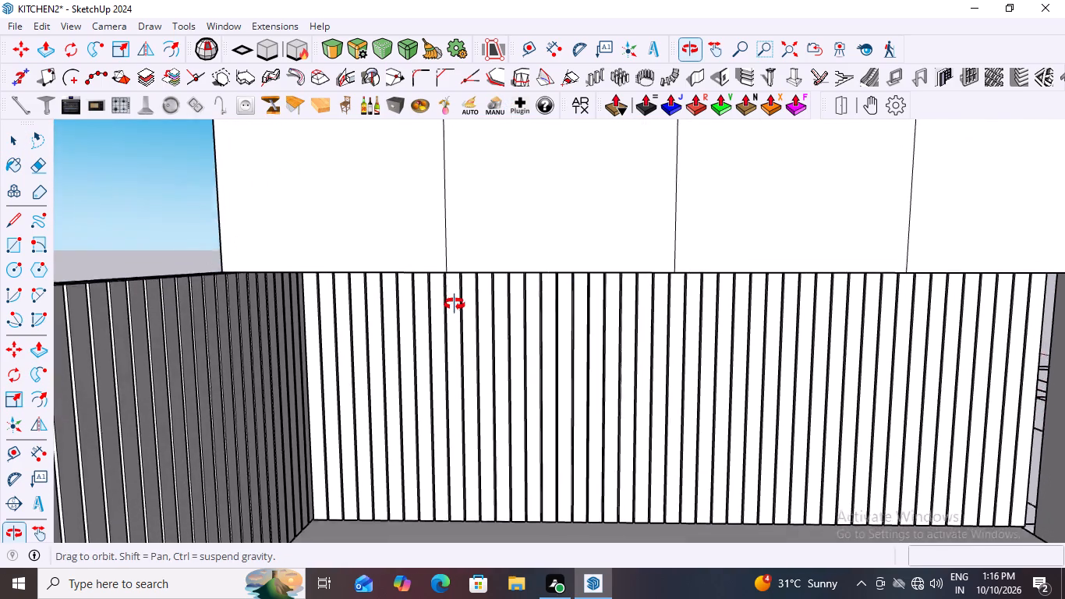
pyautogui.moveTo(455, 304); pyautogui.dragTo(454, 329, button='middle')
pyautogui.scroll(-4, 462, 317)
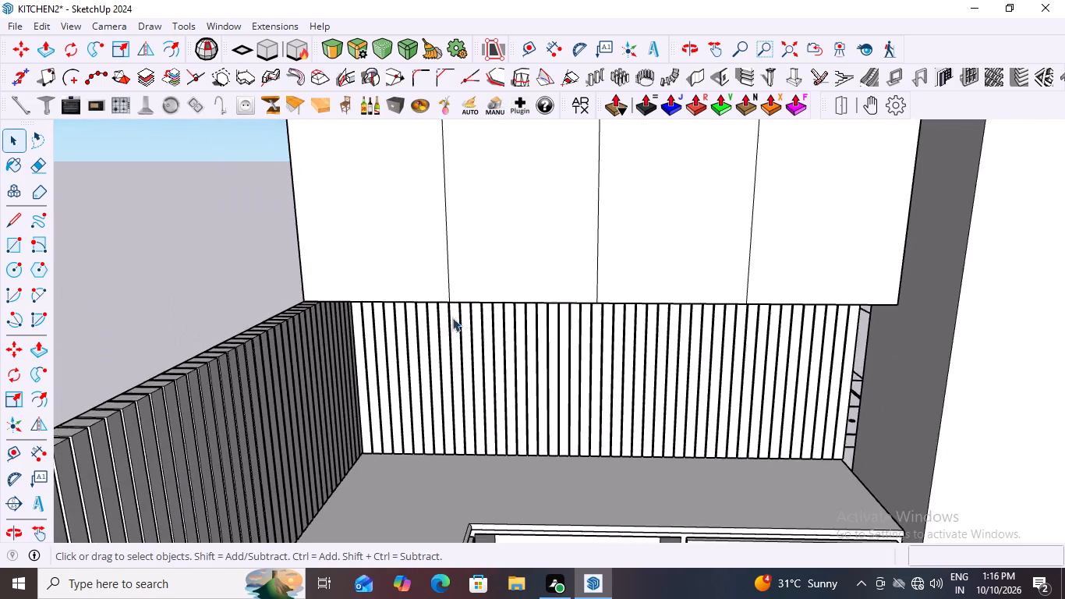
pyautogui.scroll(-5, 452, 317)
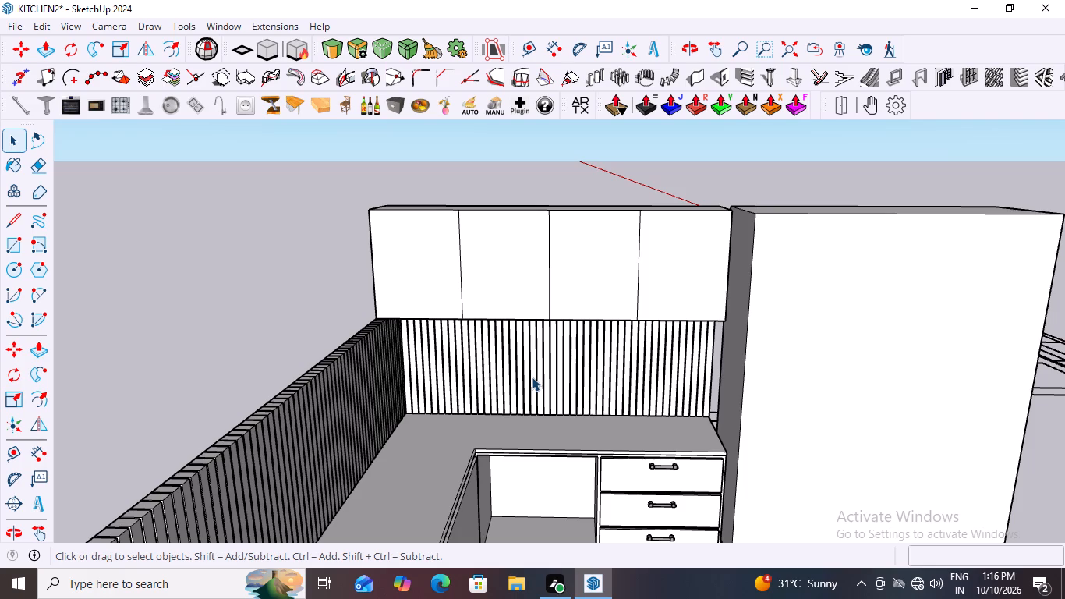
# Offset the outline of the wall cabinet's first front panel, farthest from the tall unit, inward by 18 mm.
pyautogui.click(404, 258)
pyautogui.click(409, 258)
pyautogui.click(409, 258)
pyautogui.click(409, 258)
pyautogui.scroll(2, 409, 258)
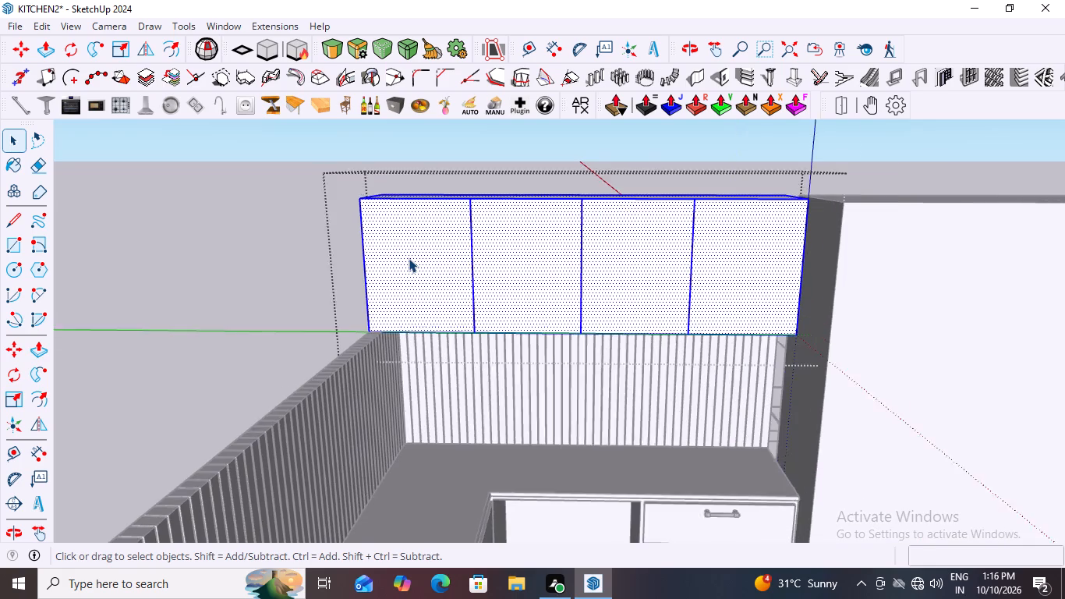
pyautogui.scroll(1, 409, 258)
pyautogui.moveTo(409, 258); pyautogui.dragTo(496, 301, button='middle')
pyautogui.click(467, 274)
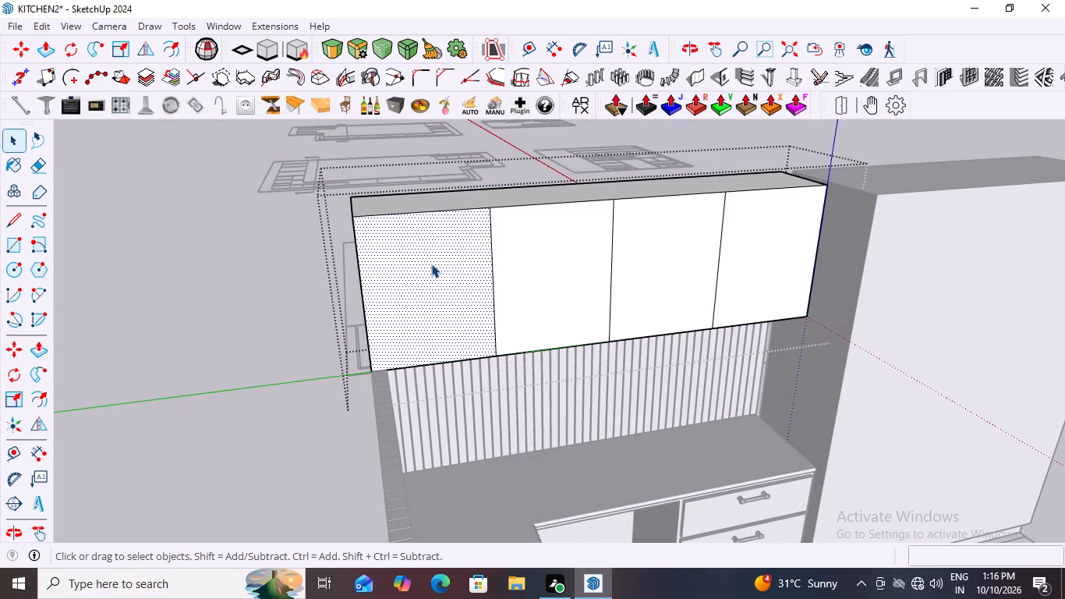
pyautogui.scroll(1, 420, 306)
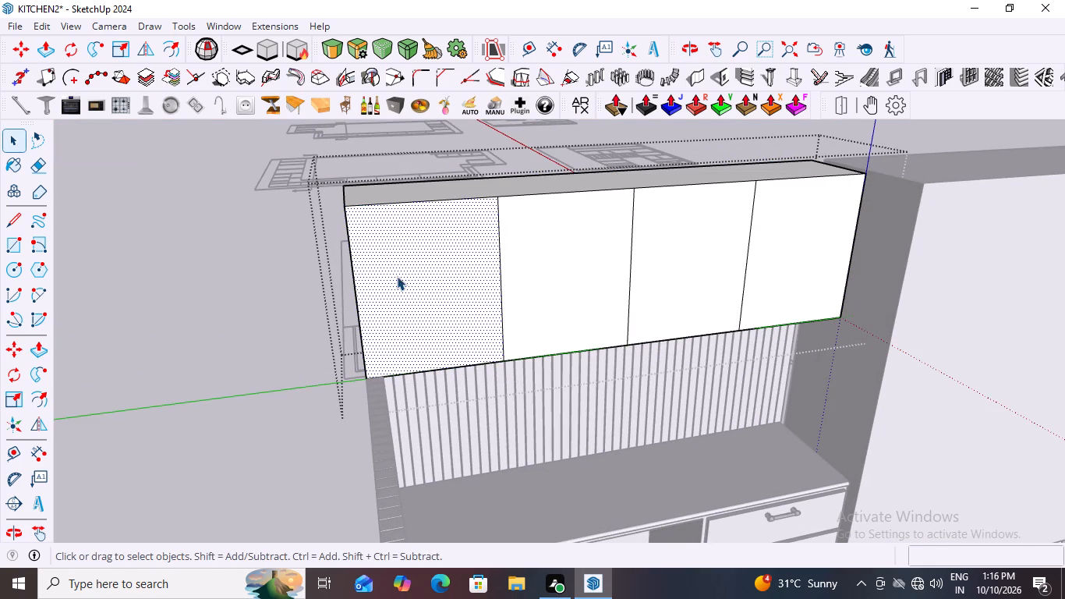
pyautogui.press('f')
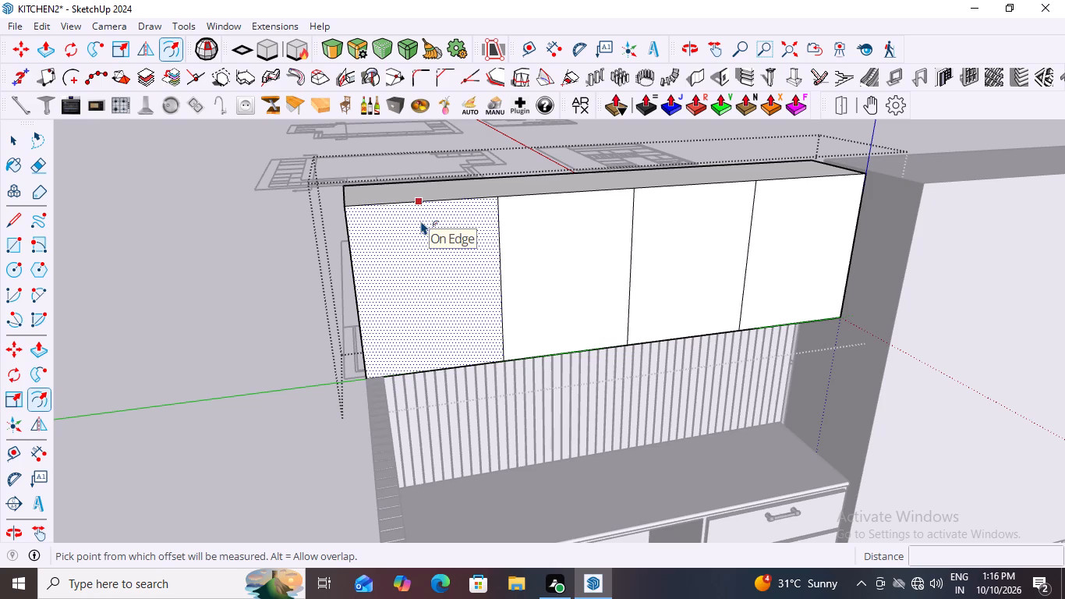
pyautogui.click(421, 221)
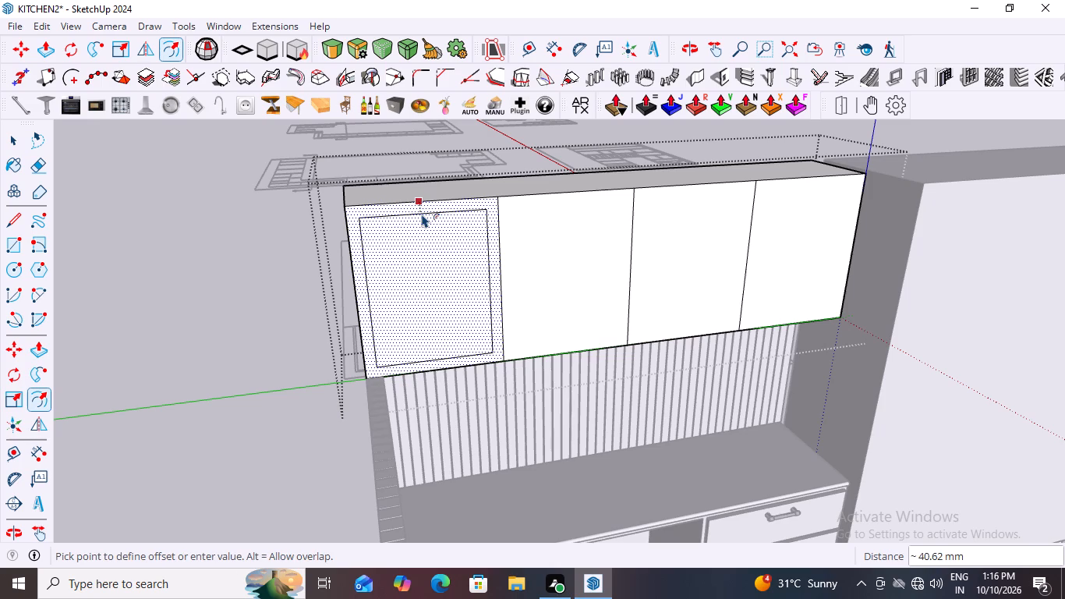
pyautogui.write('18')
pyautogui.write('MM')
pyautogui.press('Return')
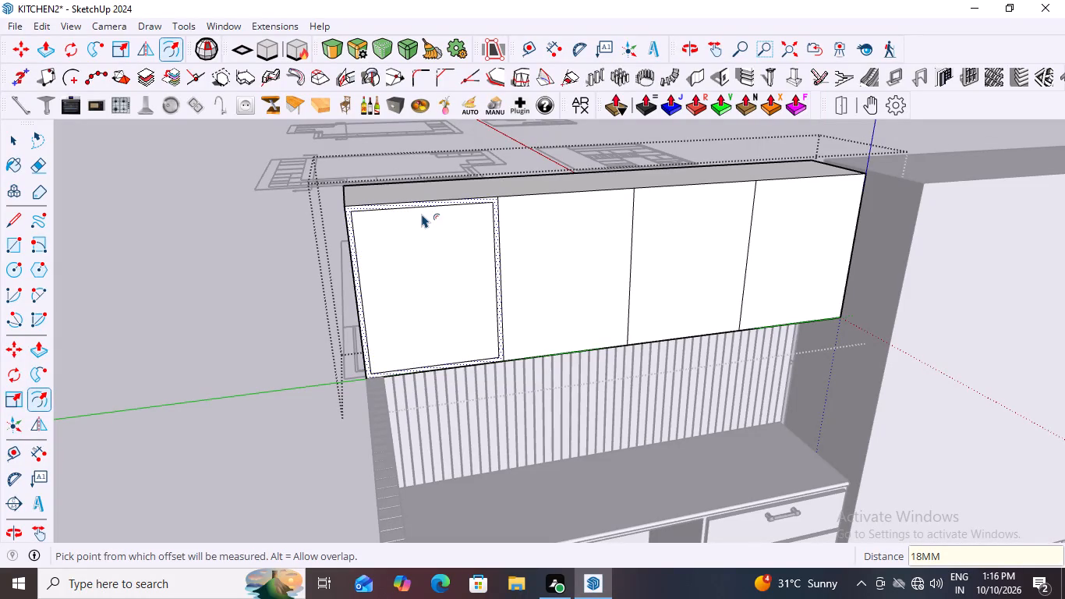
pyautogui.press('space')
pyautogui.scroll(-3, 408, 264)
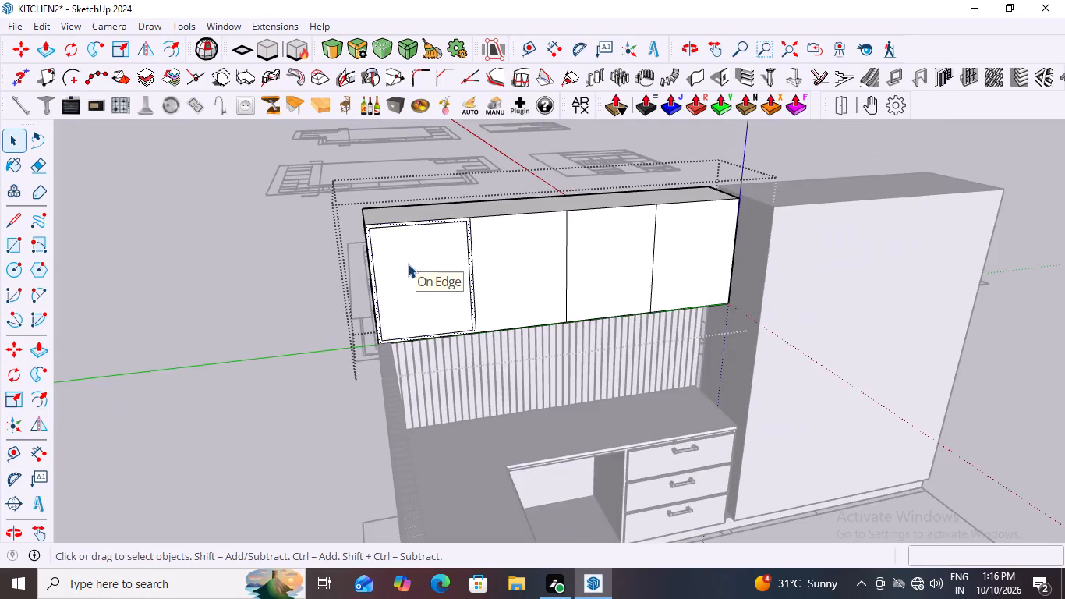
pyautogui.scroll(-4, 408, 264)
pyautogui.click(313, 204)
# Offset the outline of the wall cabinet's second front panel, next to the first framed one, inward by 18 mm.
pyautogui.scroll(2, 465, 260)
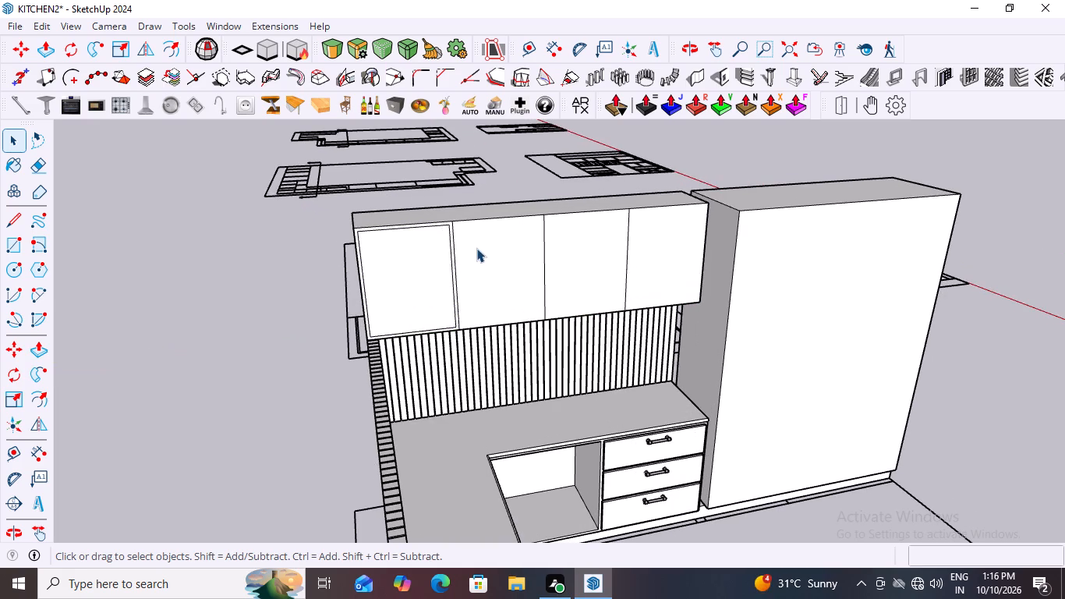
pyautogui.click(476, 248)
pyautogui.doubleClick(476, 248)
pyautogui.click(501, 242)
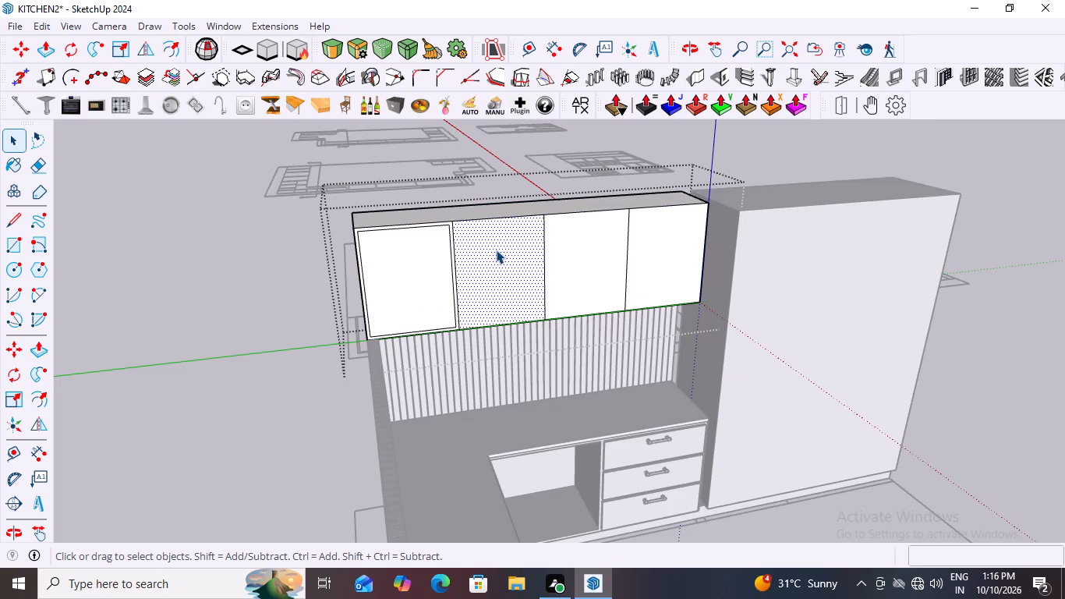
pyautogui.click(496, 250)
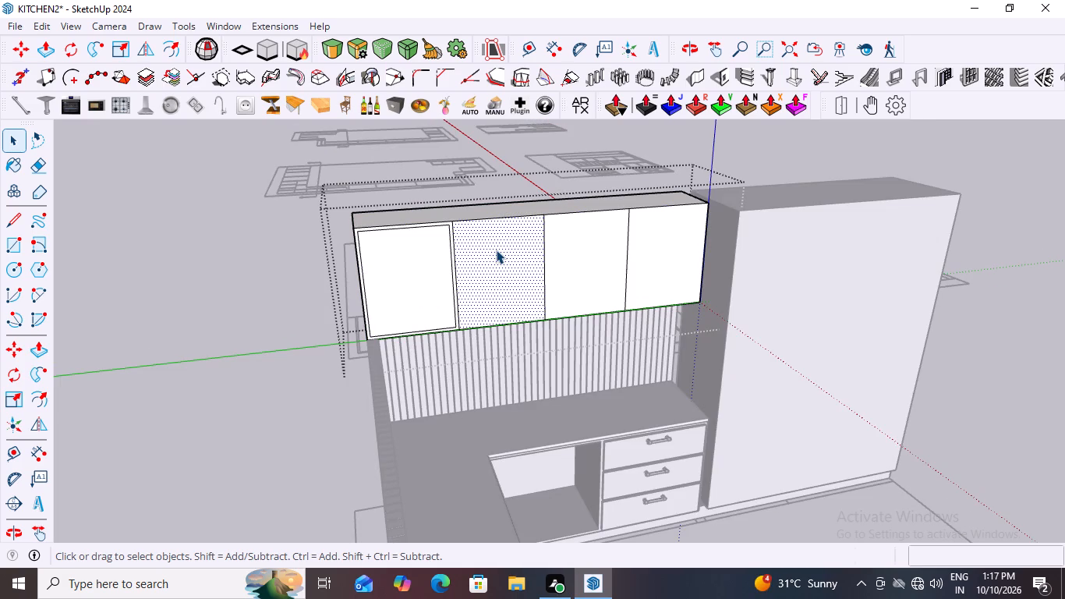
pyautogui.press('f')
pyautogui.click(490, 235)
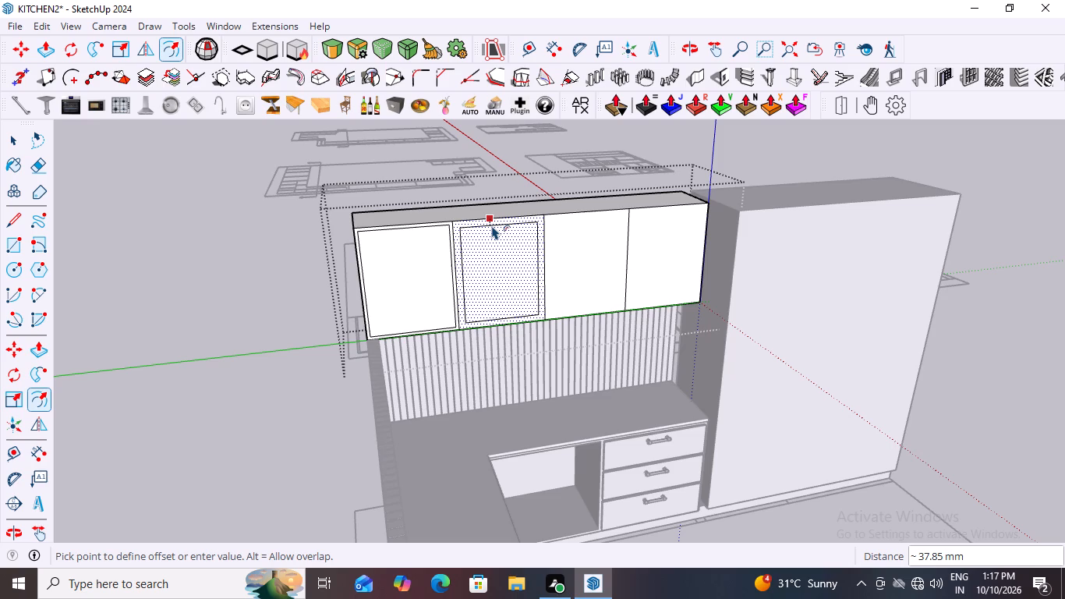
pyautogui.press('1')
pyautogui.write('8MM')
pyautogui.press('Return')
pyautogui.scroll(-3, 469, 284)
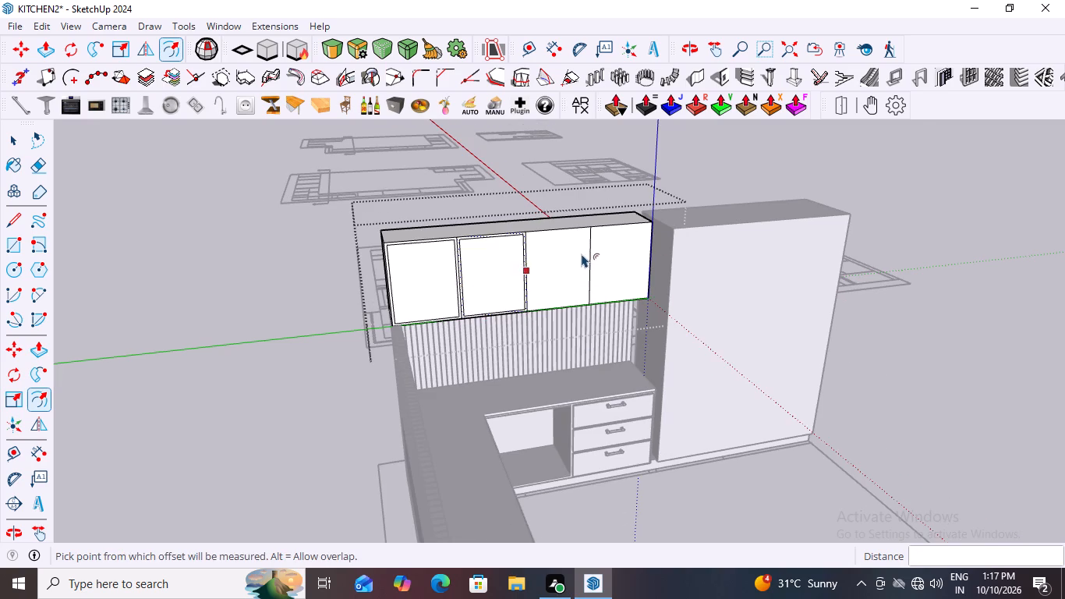
pyautogui.scroll(3, 581, 250)
pyautogui.press('space')
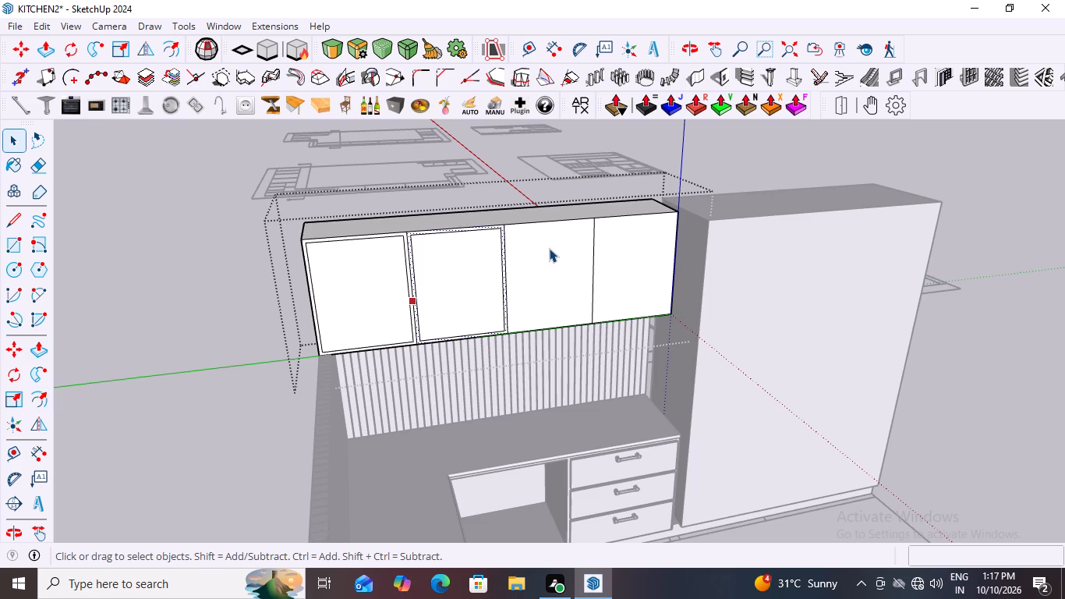
pyautogui.click(189, 204)
# Offset the outline of the wall cabinet's third front panel inward by 18 mm.
pyautogui.scroll(1, 540, 245)
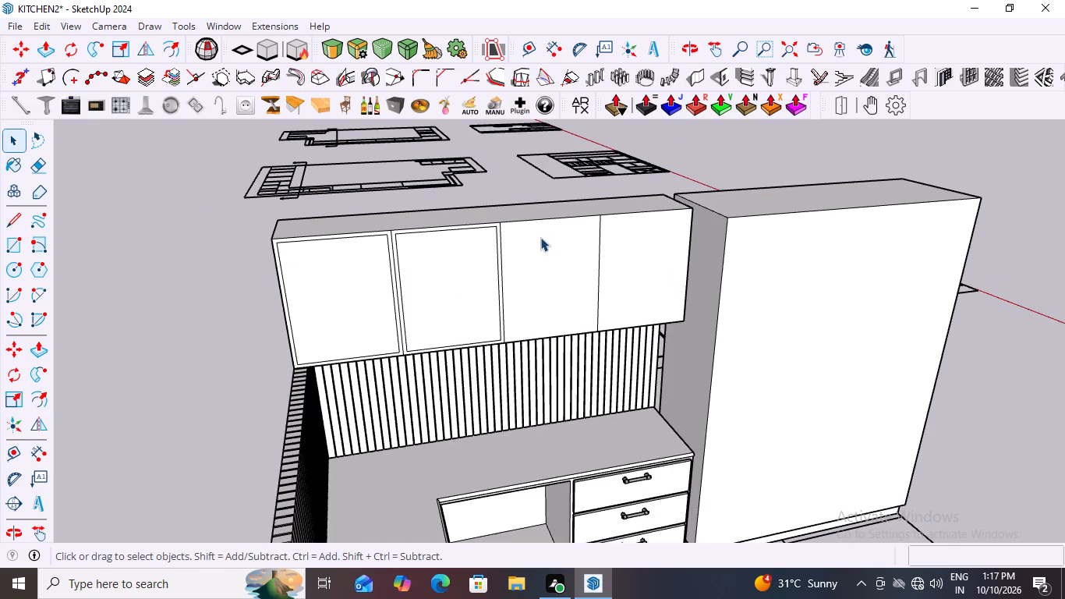
pyautogui.doubleClick(540, 237)
pyautogui.click(542, 255)
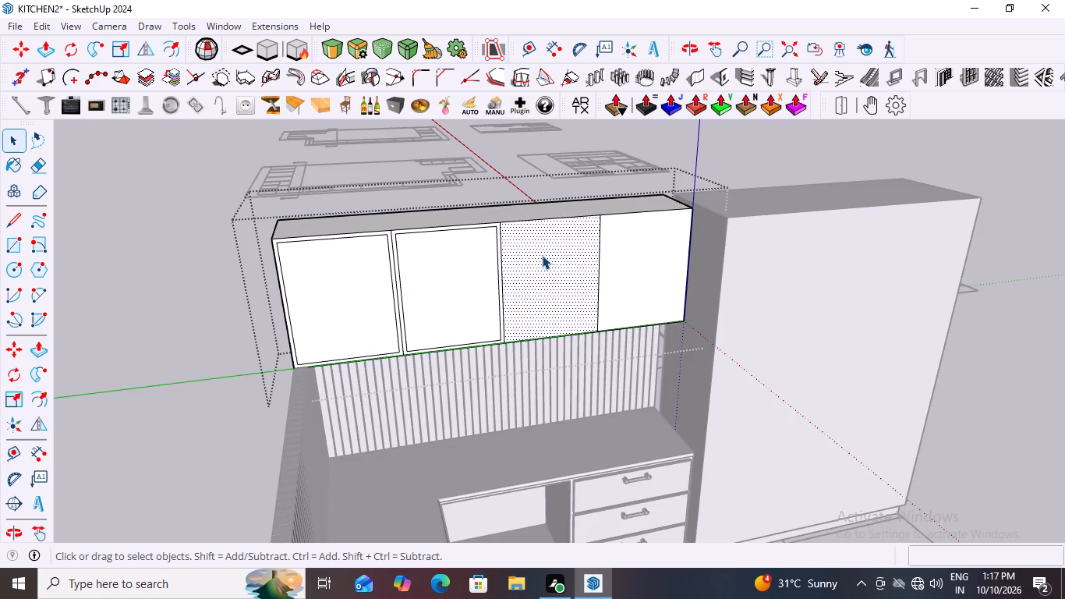
pyautogui.press('f')
pyautogui.click(542, 240)
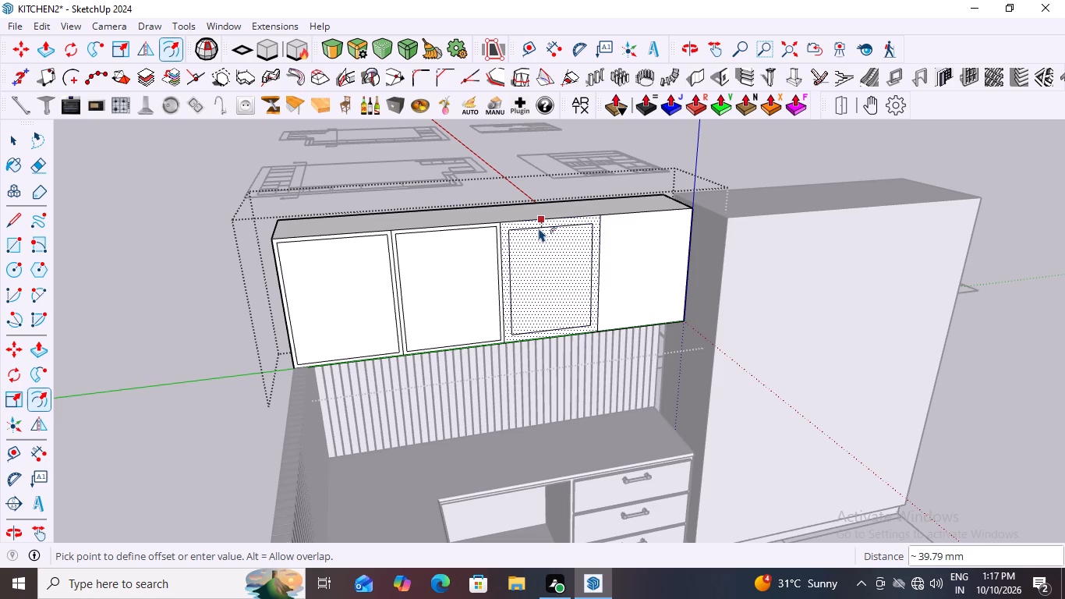
pyautogui.write('18MM')
pyautogui.press('Return')
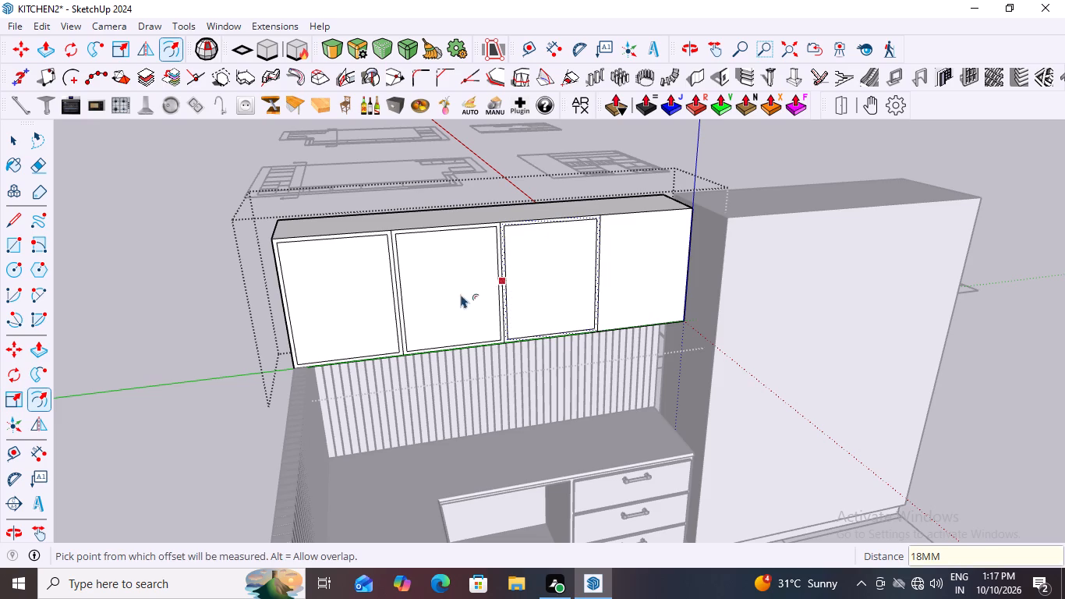
pyautogui.press('space')
pyautogui.click(209, 223)
# Offset the outline of the wall cabinet's fourth front panel, beside the tall unit, inward by 18 mm.
pyautogui.scroll(-2, 557, 293)
pyautogui.scroll(2, 660, 260)
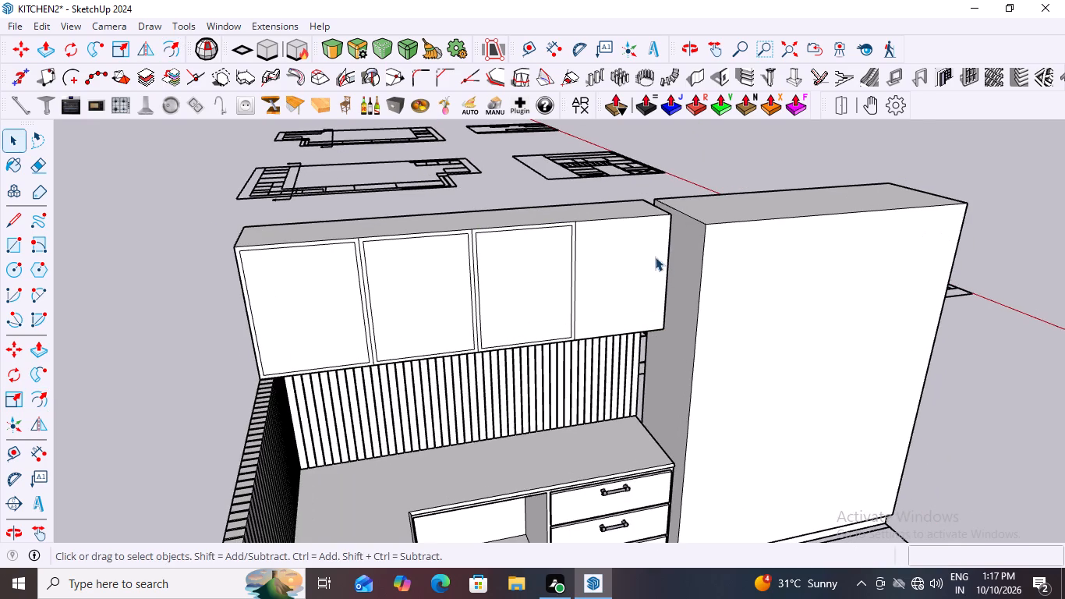
pyautogui.doubleClick(624, 249)
pyautogui.click(624, 249)
pyautogui.scroll(2, 624, 249)
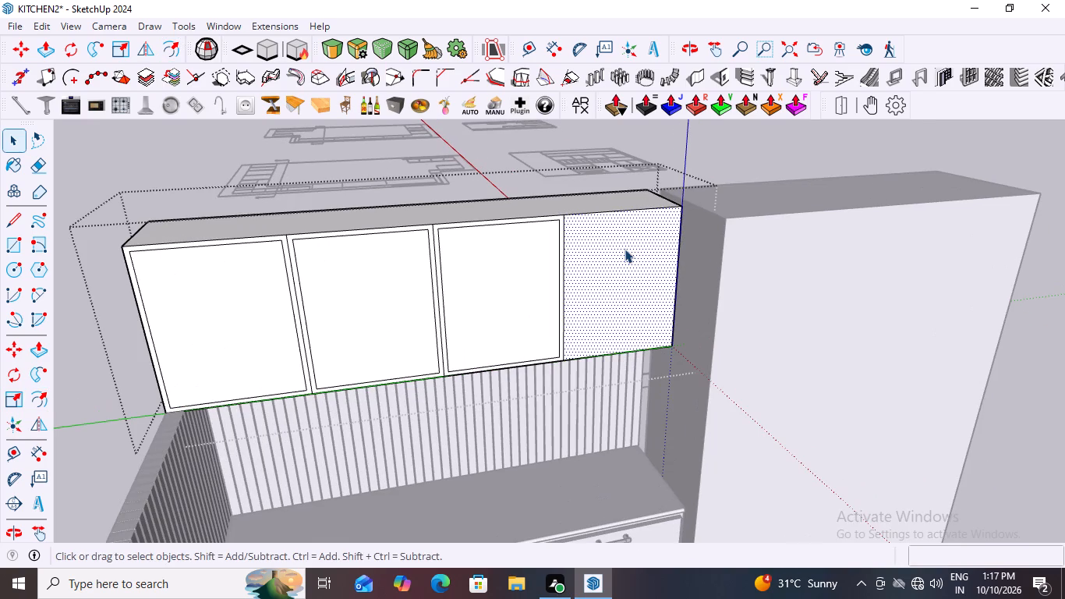
pyautogui.press('f')
pyautogui.click(617, 229)
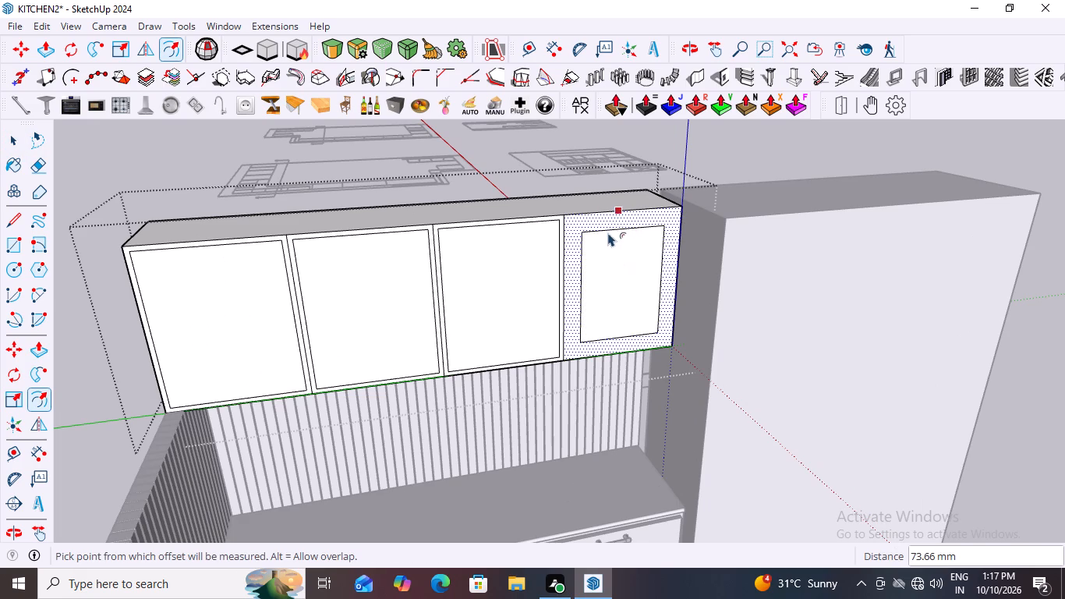
pyautogui.press('z')
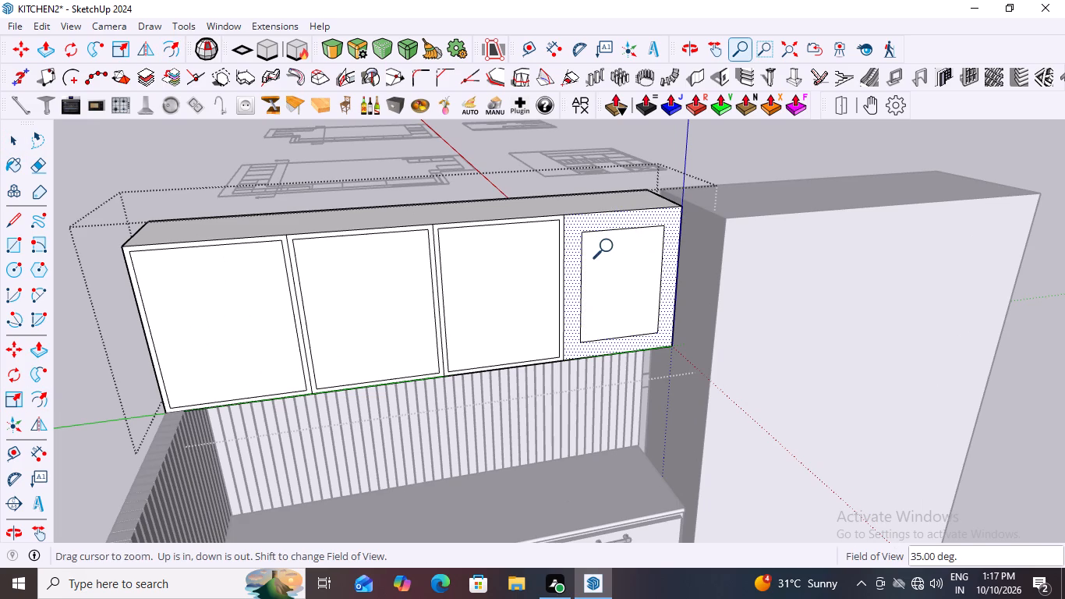
pyautogui.press('Escape')
pyautogui.hotkey('ctrl', 'z')
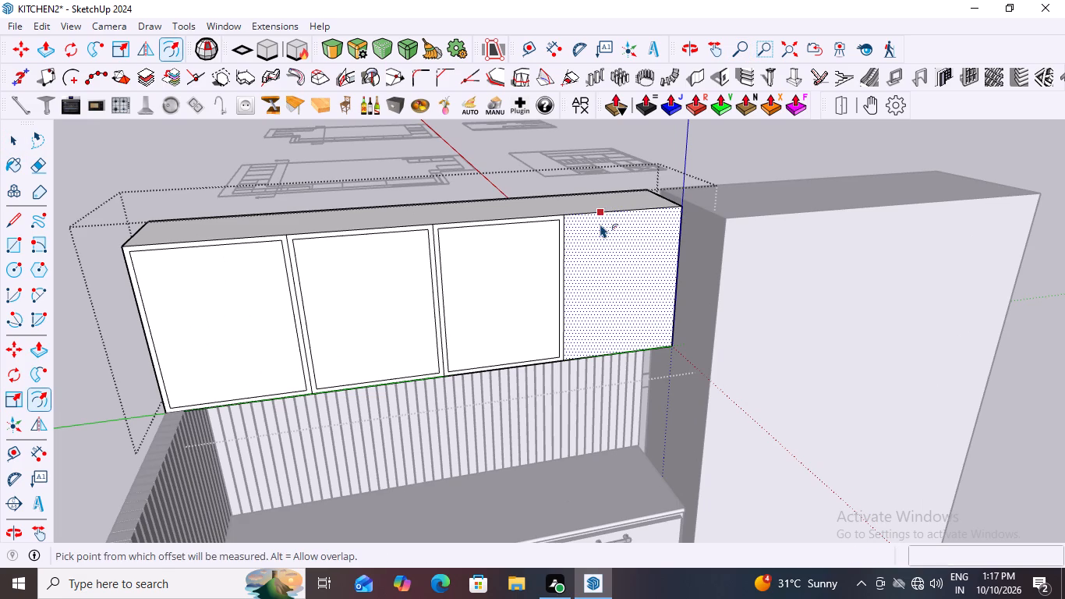
pyautogui.click(603, 224)
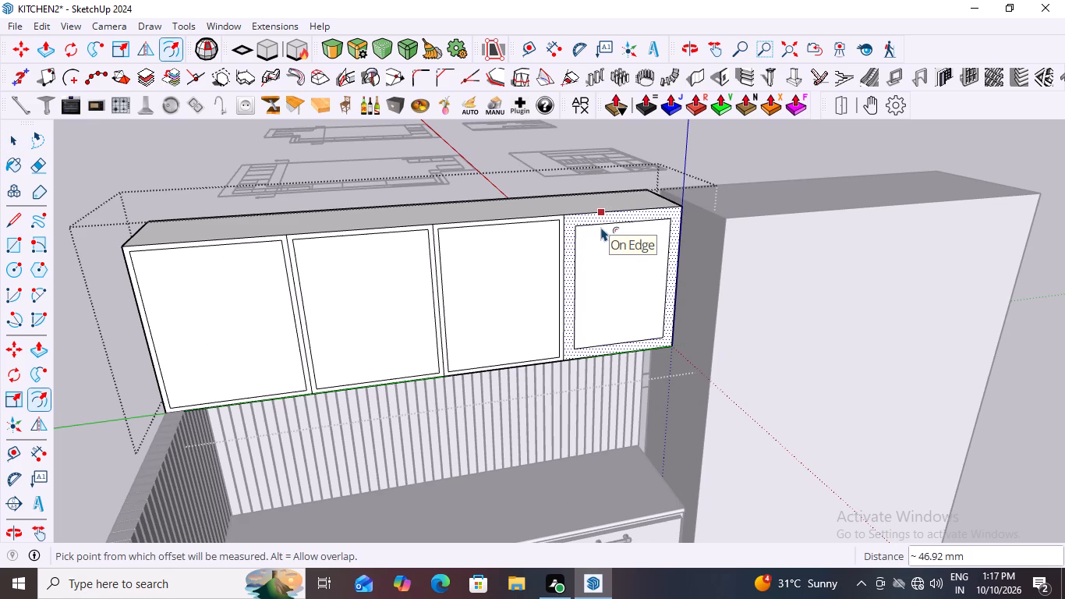
pyautogui.hotkey('ctrl', 'z')
pyautogui.click(598, 213)
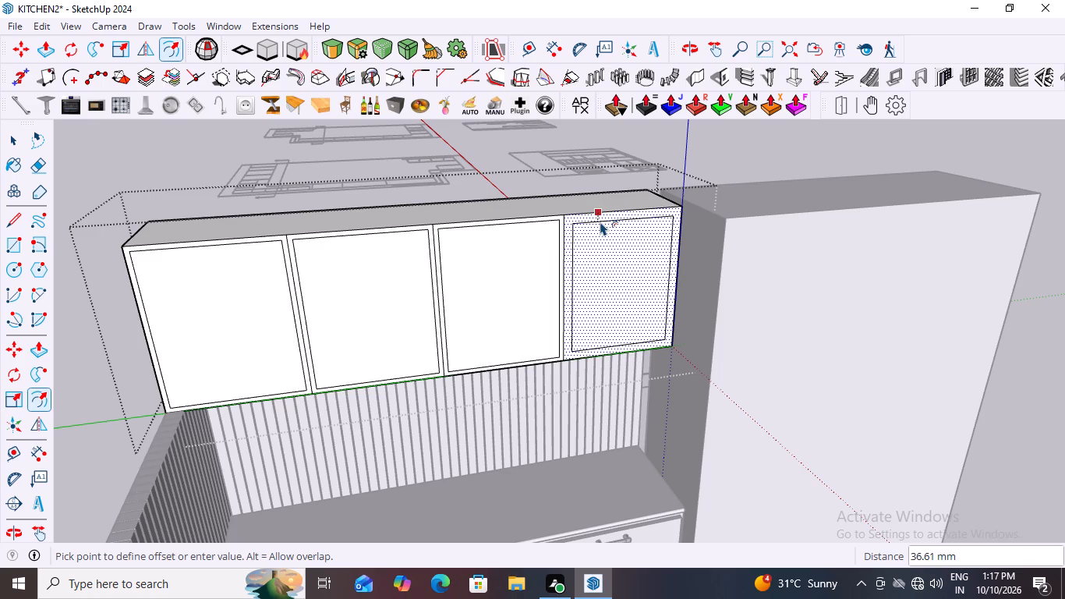
pyautogui.press('1')
pyautogui.write('8MM')
pyautogui.press('Return')
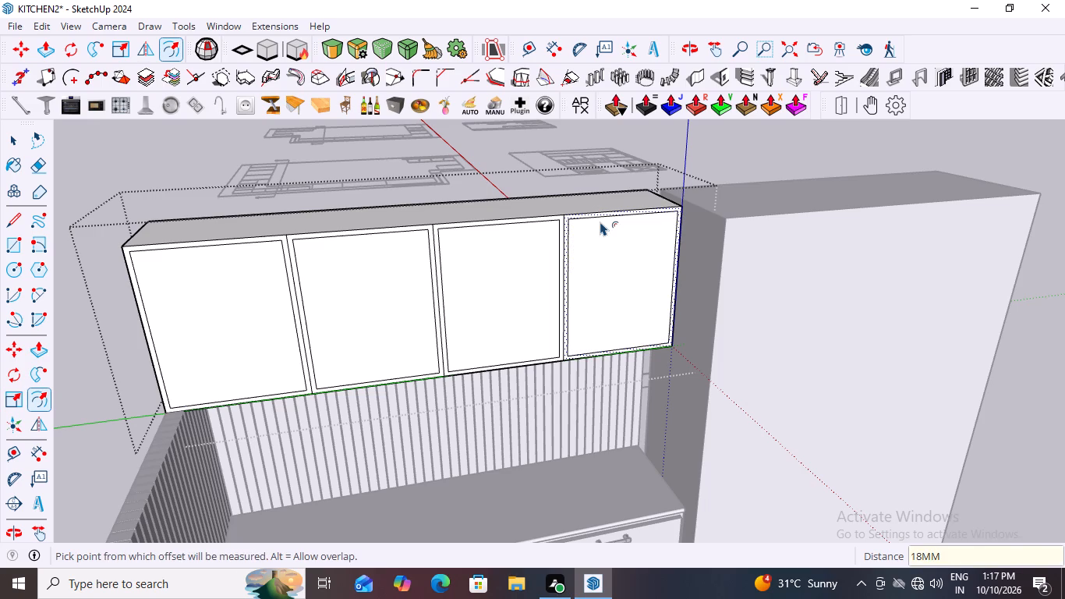
pyautogui.scroll(-8, 600, 222)
pyautogui.press('space')
pyautogui.click(290, 213)
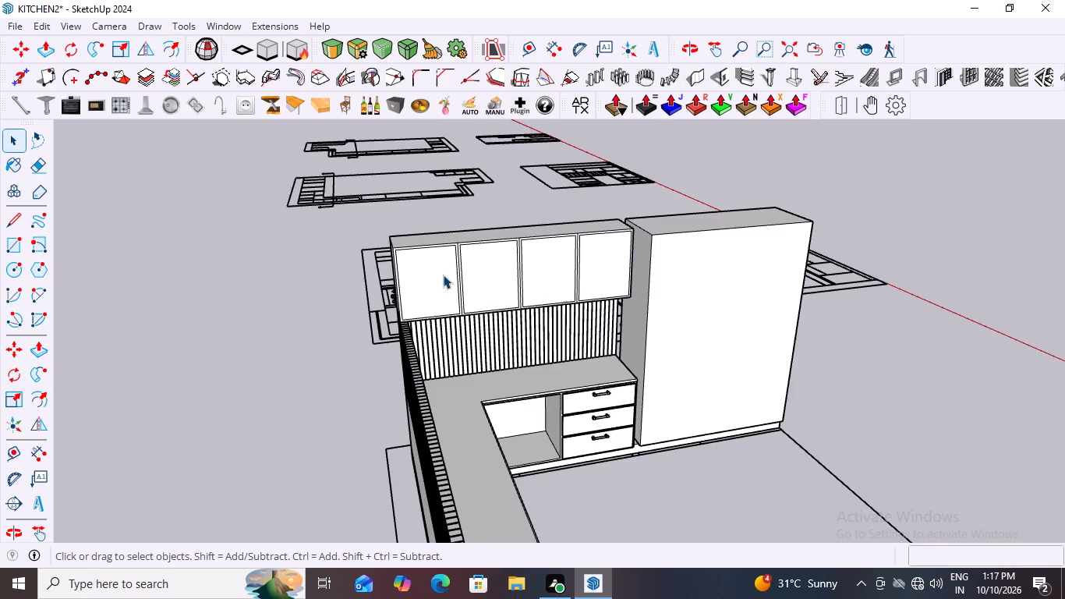
# Examine the wall cabinet's four framed front panels from above and from its open end.
pyautogui.moveTo(447, 272); pyautogui.dragTo(603, 310, button='middle')
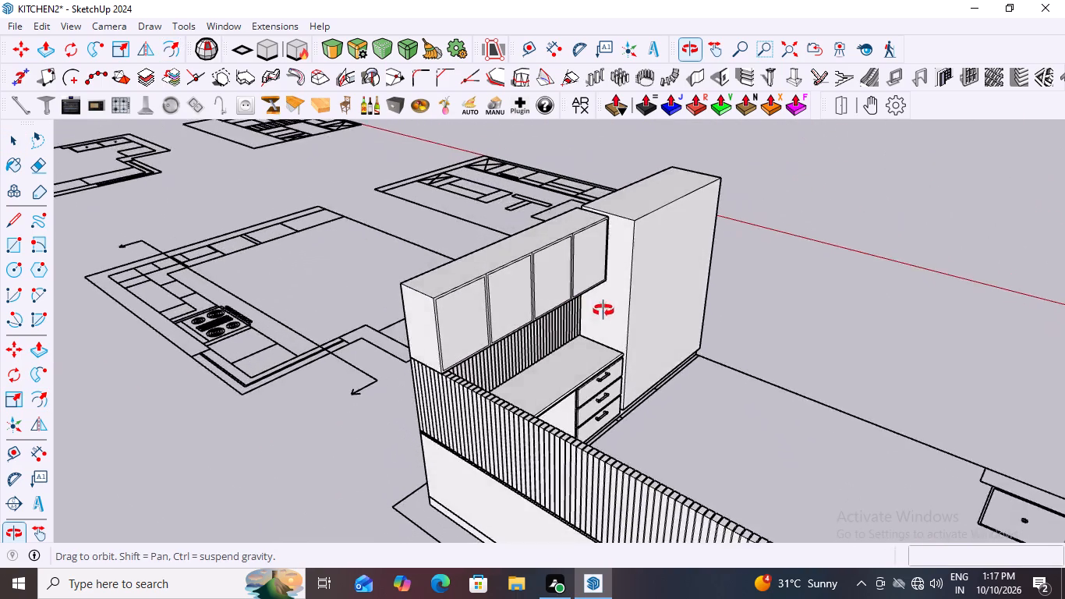
pyautogui.moveTo(603, 310); pyautogui.dragTo(540, 308, button='middle')
pyautogui.scroll(4, 415, 299)
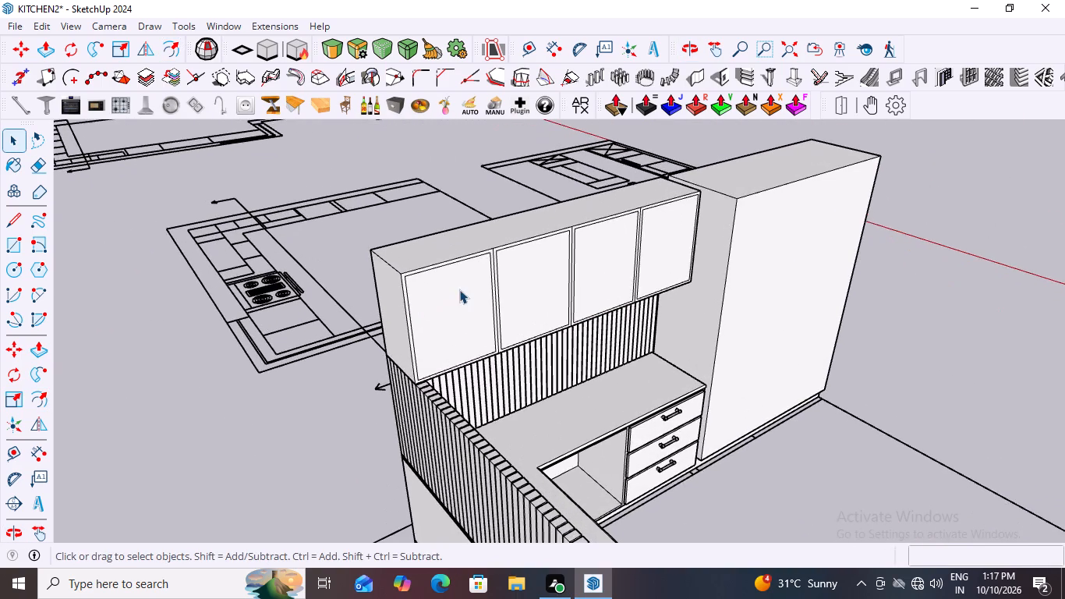
pyautogui.moveTo(459, 289); pyautogui.dragTo(446, 314, button='middle')
pyautogui.scroll(4, 446, 314)
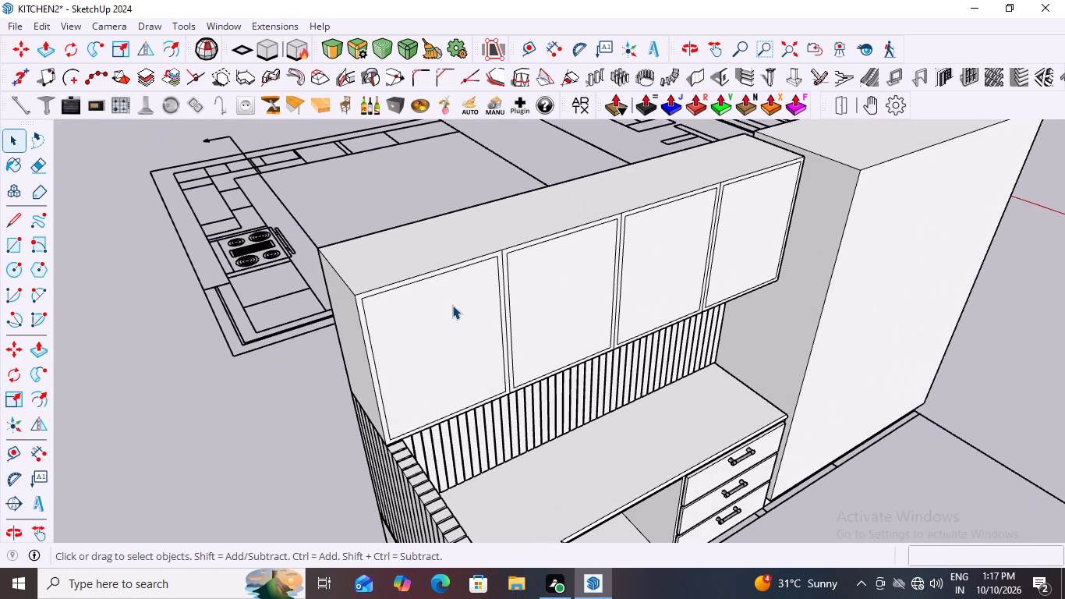
# Place a guide line on the wall cabinet's top face, 60 mm in from its rear long edge.
pyautogui.moveTo(454, 292); pyautogui.dragTo(480, 359, button='middle')
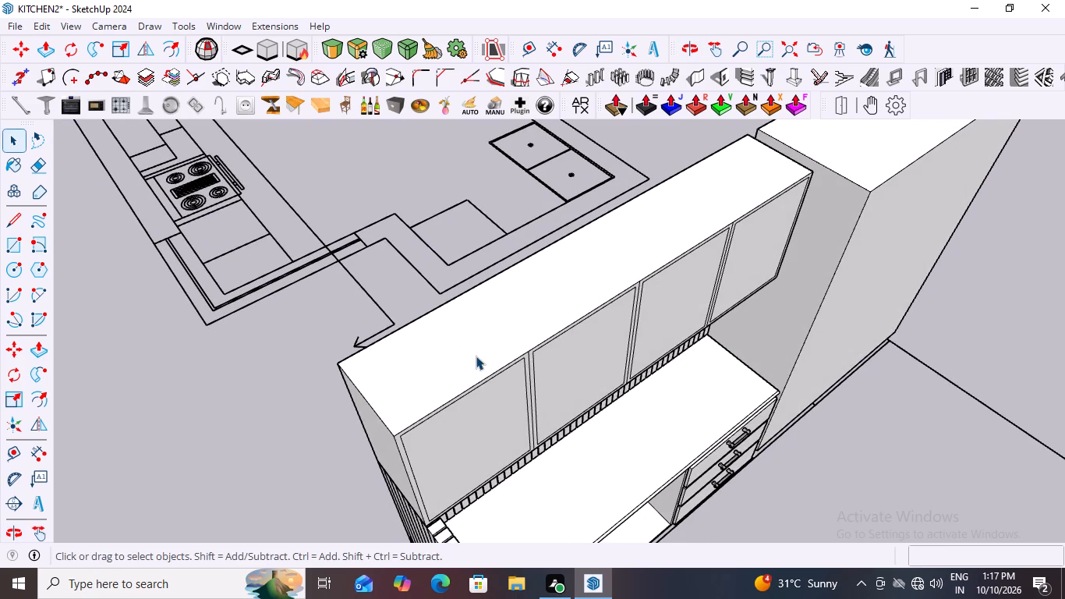
pyautogui.scroll(-5, 441, 284)
pyautogui.moveTo(471, 342); pyautogui.dragTo(403, 254, button='middle')
pyautogui.scroll(3, 403, 253)
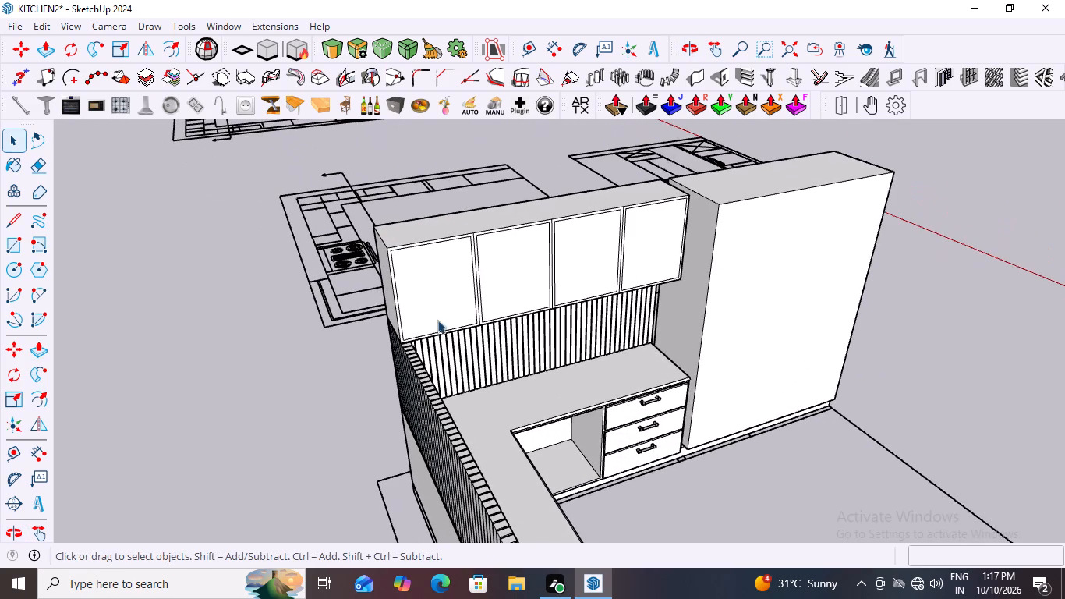
pyautogui.click(419, 274)
pyautogui.click(419, 274)
pyautogui.click(420, 275)
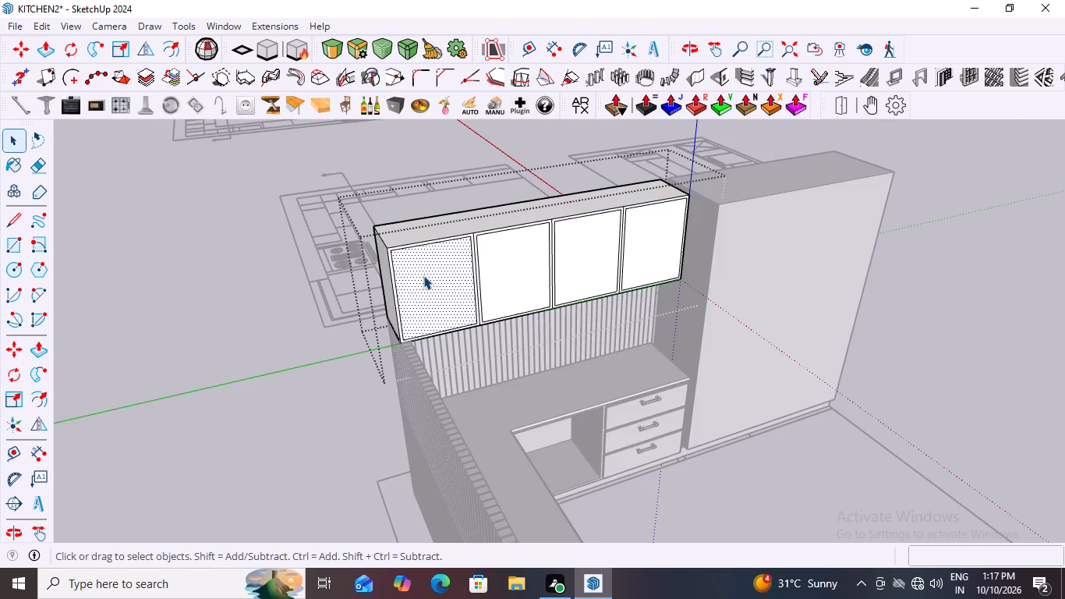
pyautogui.moveTo(437, 270); pyautogui.dragTo(447, 297, button='middle')
pyautogui.press('t')
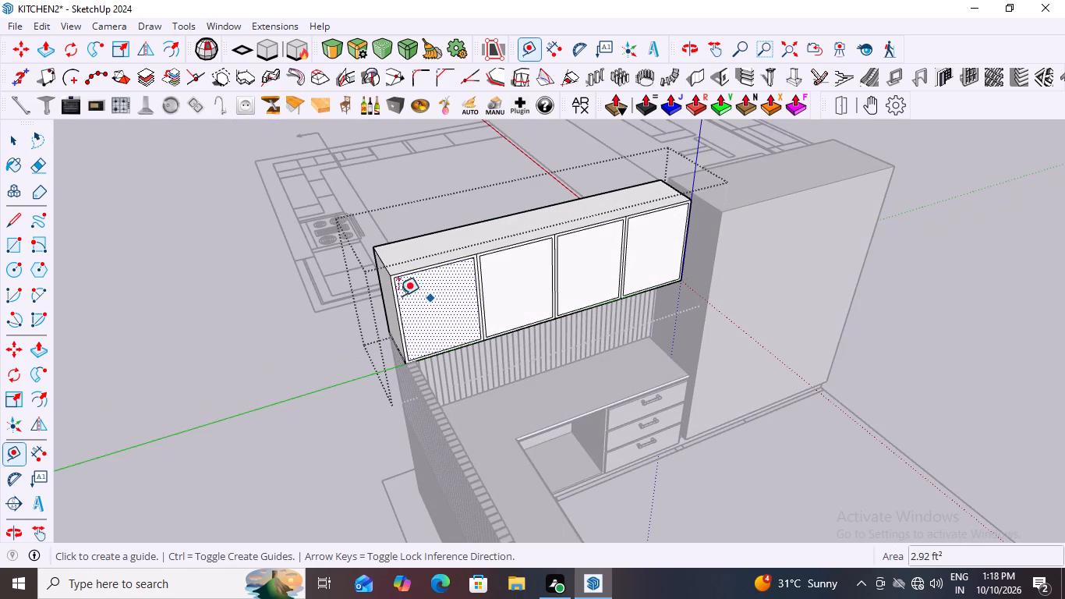
pyautogui.moveTo(327, 299); pyautogui.dragTo(397, 395, button='middle')
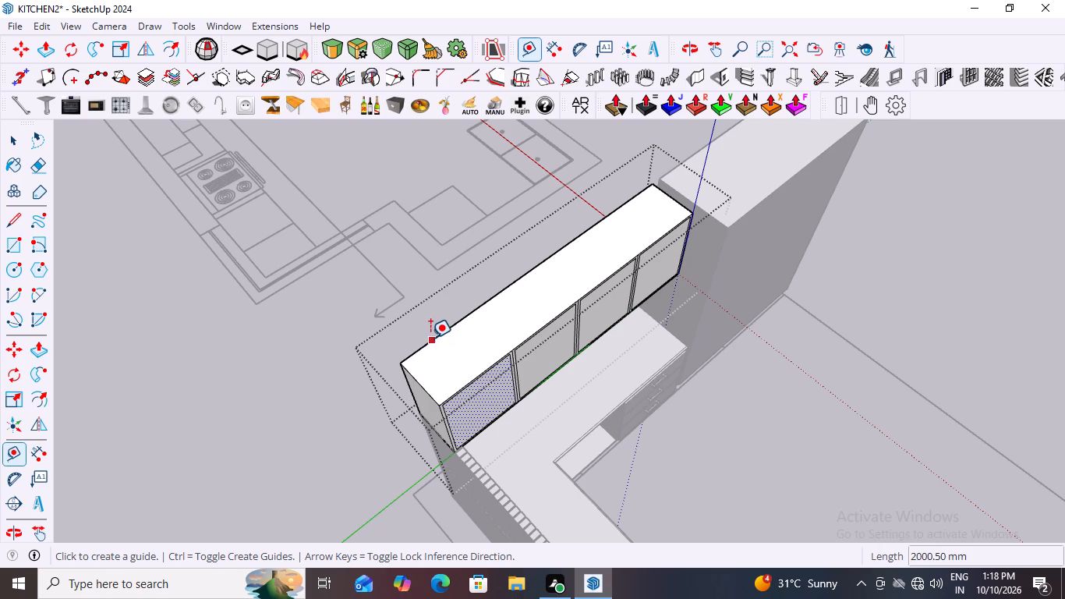
pyautogui.click(430, 338)
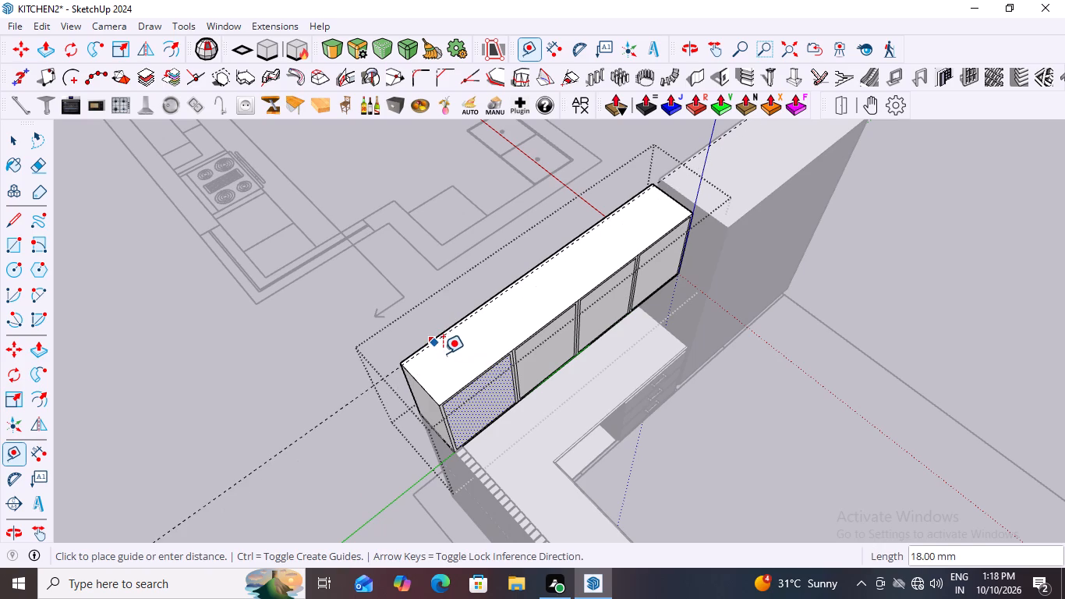
pyautogui.scroll(6, 443, 353)
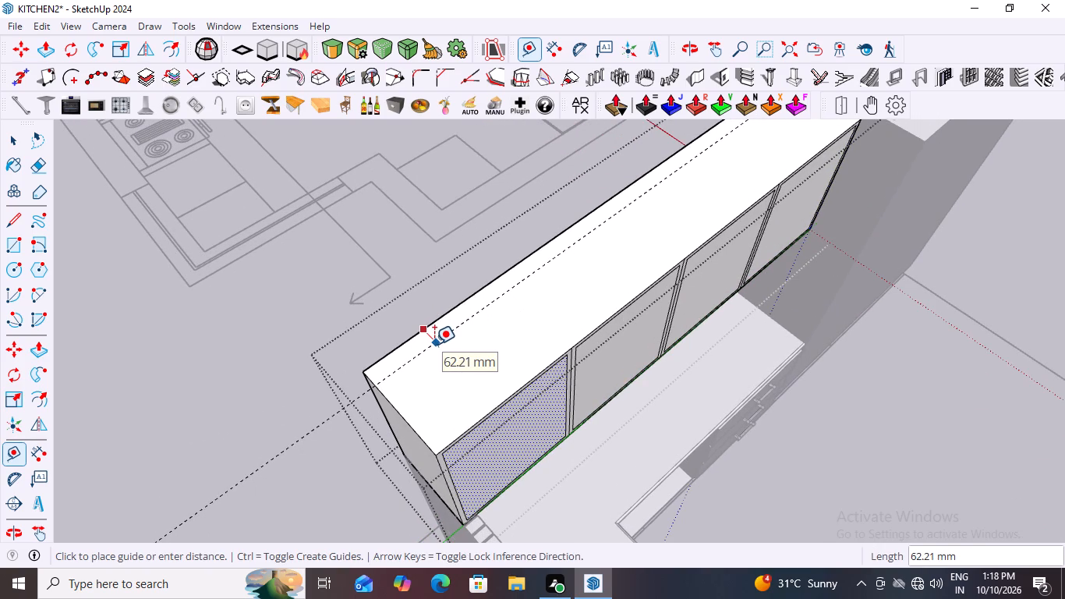
pyautogui.press('6')
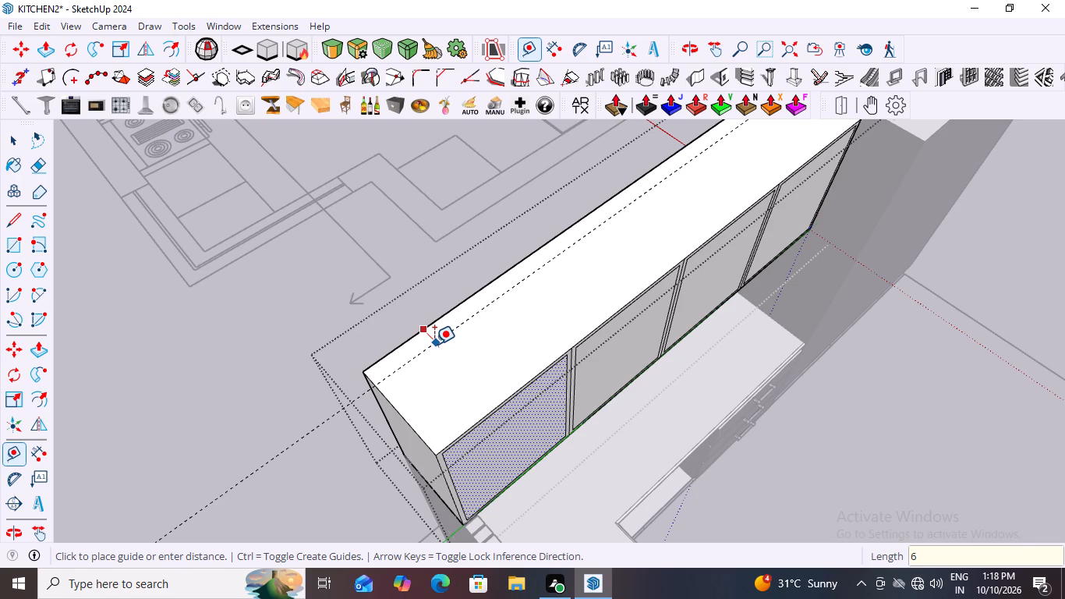
pyautogui.press('0')
pyautogui.press('m')
pyautogui.press('m')
pyautogui.press('Return')
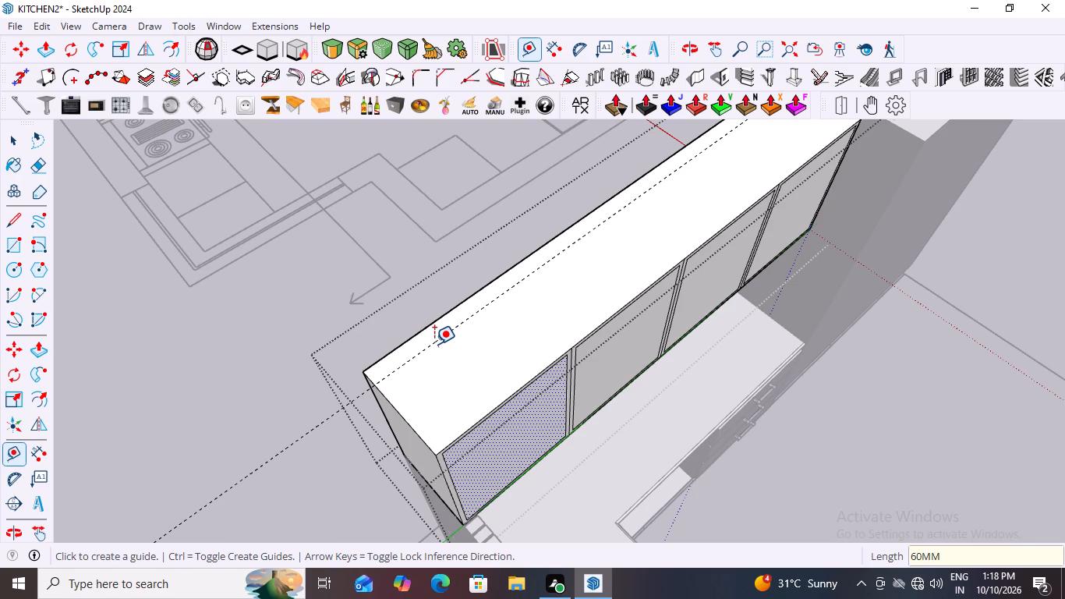
pyautogui.scroll(-4, 316, 417)
pyautogui.press('space')
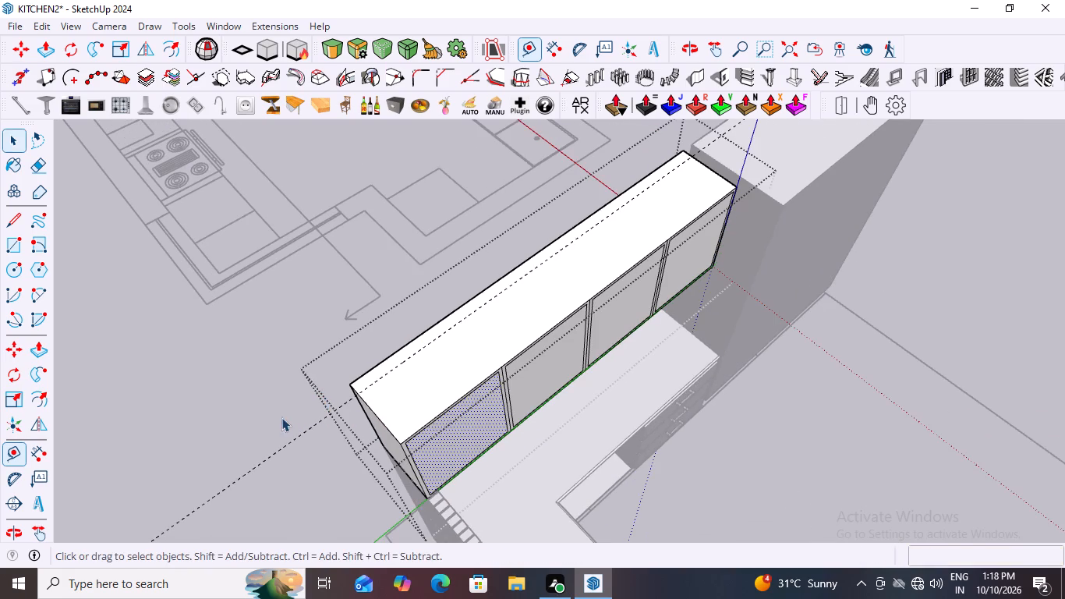
# Push the first inner front face, at the wall cabinet's open end, inward 290 mm to the guide line.
pyautogui.scroll(-5, 295, 409)
pyautogui.moveTo(452, 452); pyautogui.dragTo(427, 364, button='middle')
pyautogui.scroll(2, 367, 324)
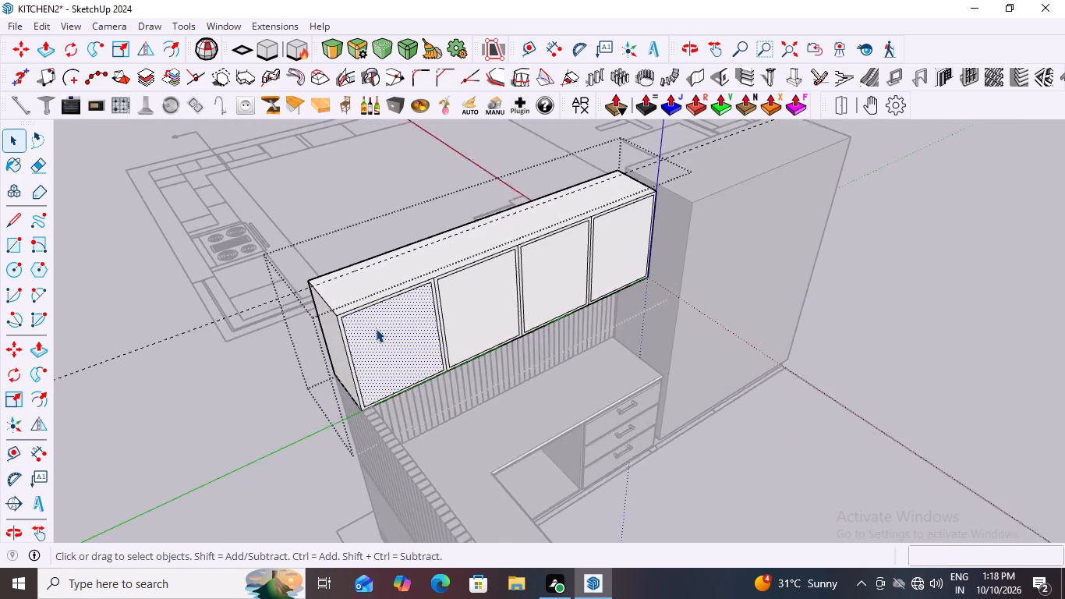
pyautogui.scroll(3, 376, 328)
pyautogui.press('p')
pyautogui.click(398, 339)
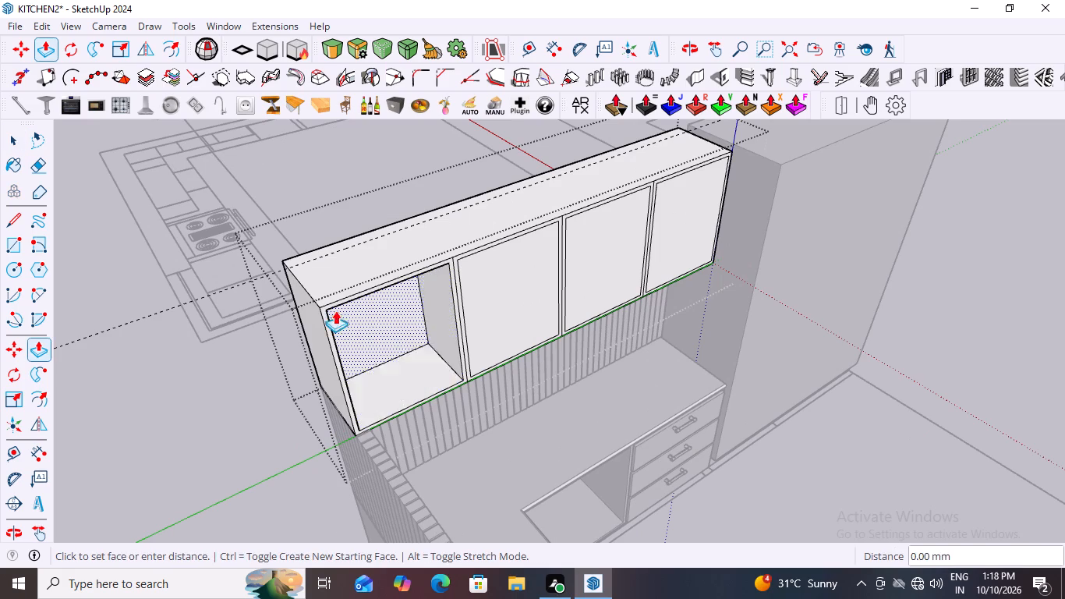
pyautogui.moveTo(306, 324); pyautogui.dragTo(398, 442, button='middle')
pyautogui.moveTo(398, 442); pyautogui.dragTo(348, 413, button='middle')
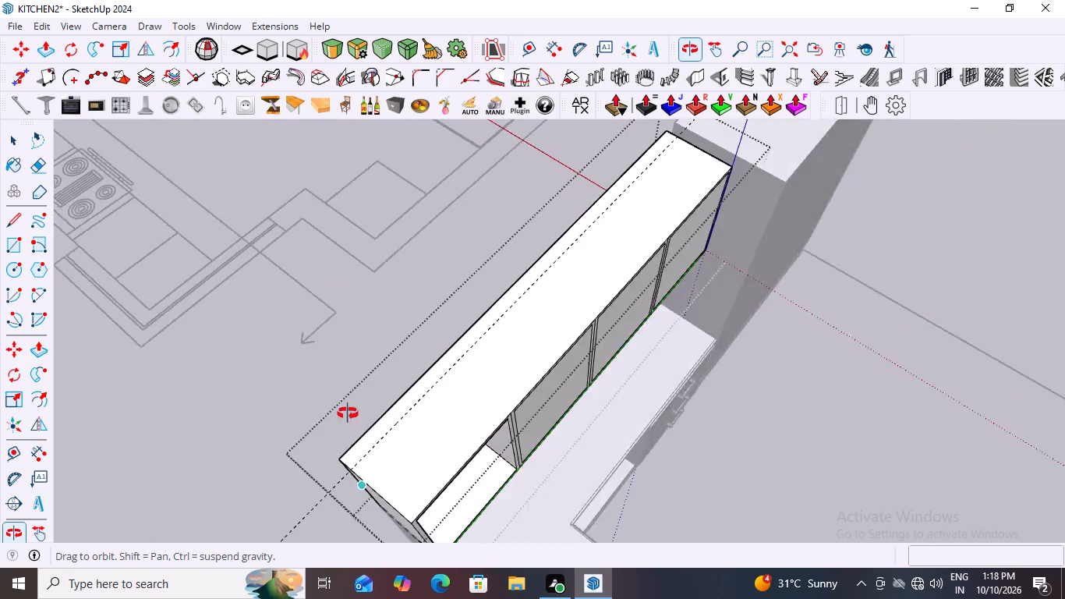
pyautogui.moveTo(348, 413); pyautogui.dragTo(346, 379, button='middle')
pyautogui.scroll(4, 320, 359)
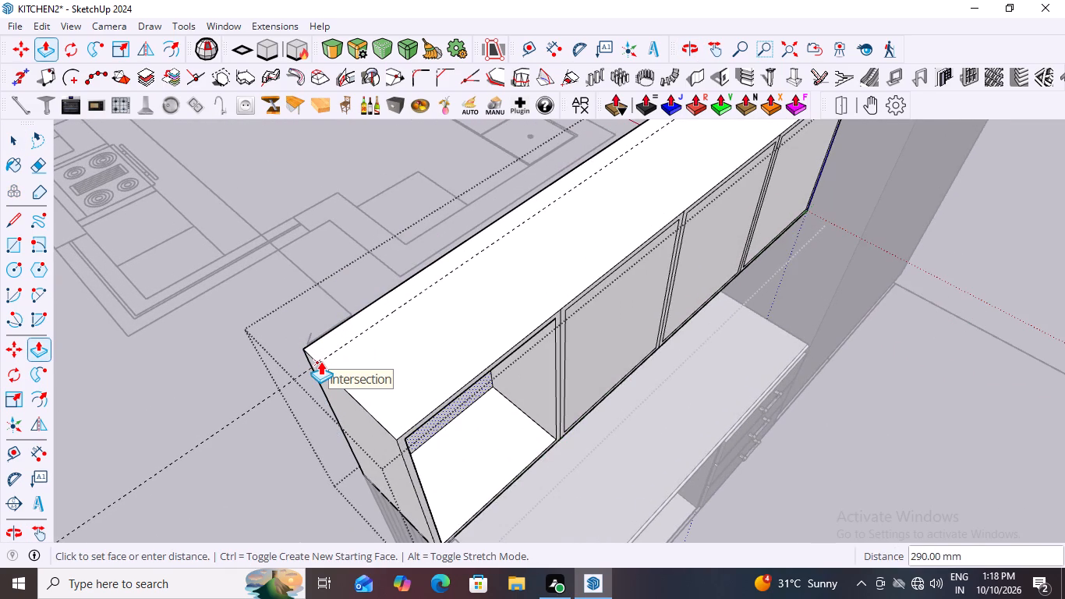
pyautogui.click(320, 361)
pyautogui.scroll(-10, 236, 334)
pyautogui.press('space')
pyautogui.click(675, 442)
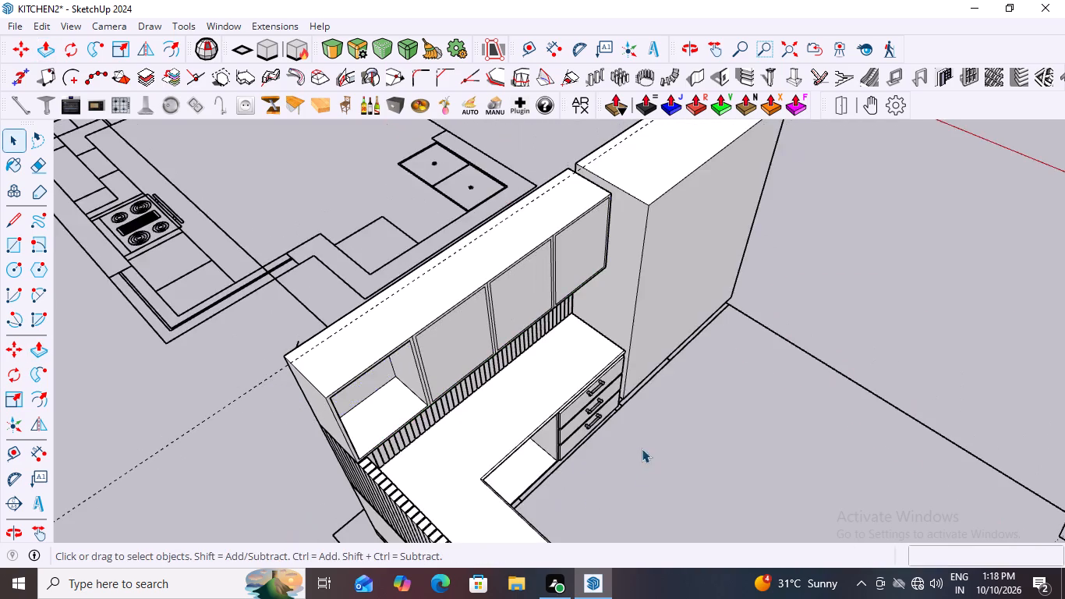
# Push the wall cabinet's second inner front face inward 290 mm to the guide line.
pyautogui.moveTo(553, 455); pyautogui.dragTo(515, 392, button='middle')
pyautogui.scroll(-1, 515, 392)
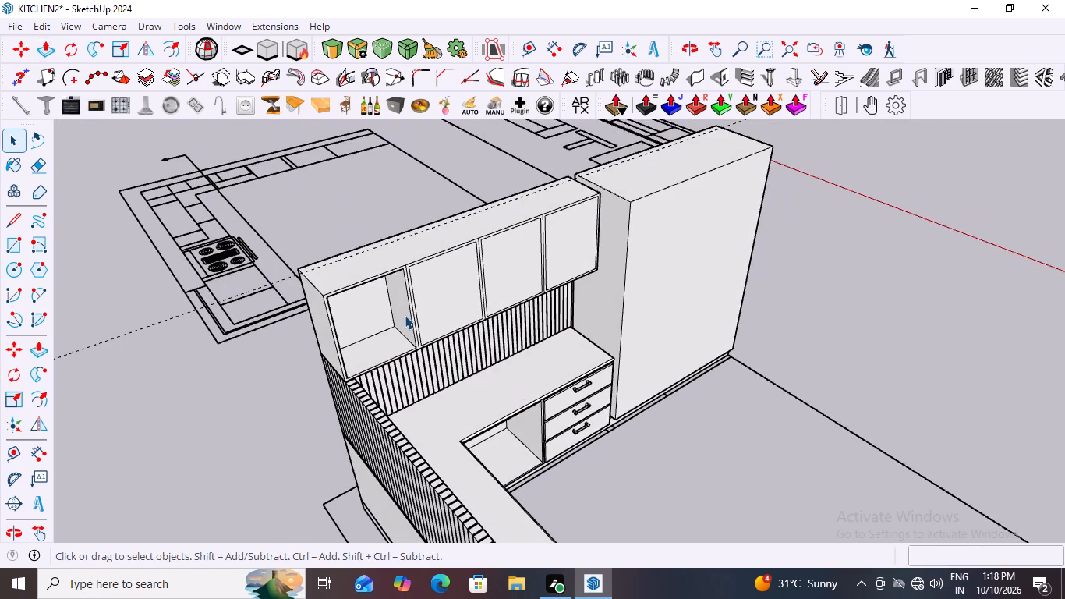
pyautogui.scroll(3, 405, 310)
pyautogui.click(463, 273)
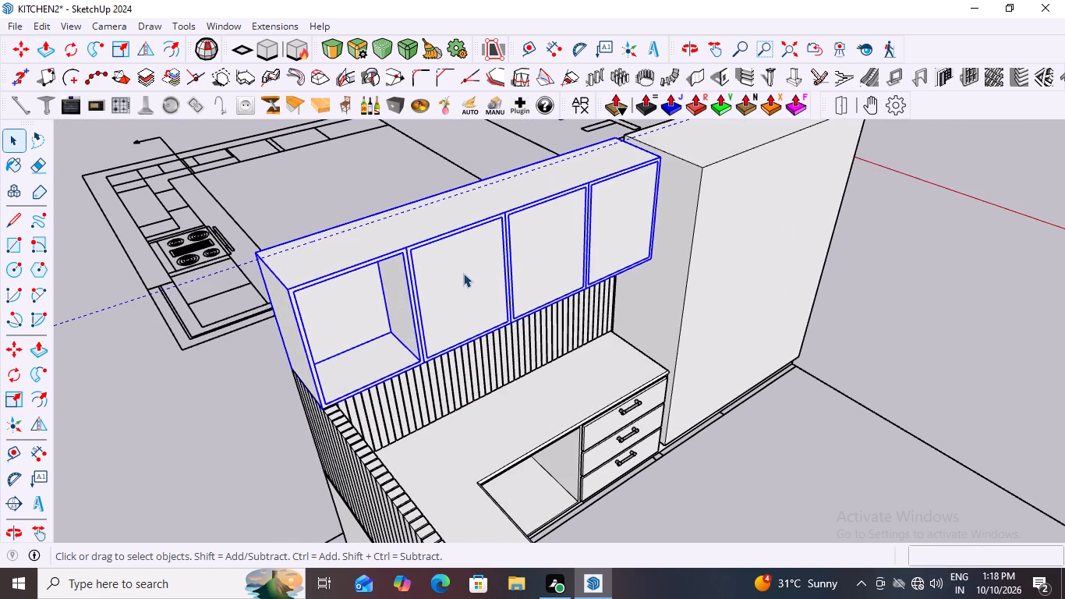
pyautogui.doubleClick(463, 273)
pyautogui.click(462, 273)
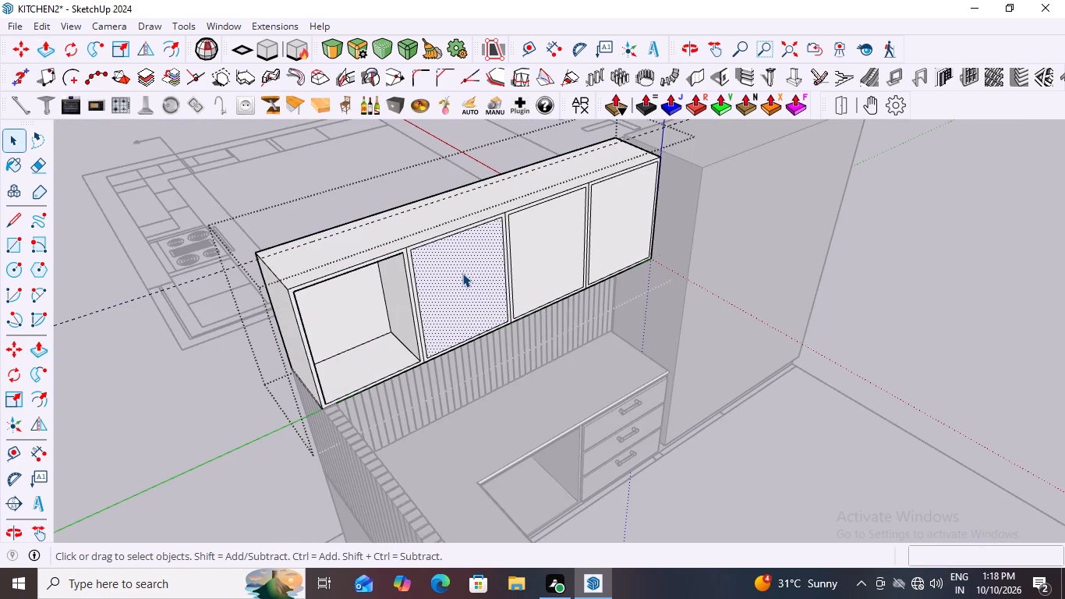
pyautogui.press('p')
pyautogui.click(462, 273)
pyautogui.moveTo(296, 239); pyautogui.dragTo(369, 296, button='middle')
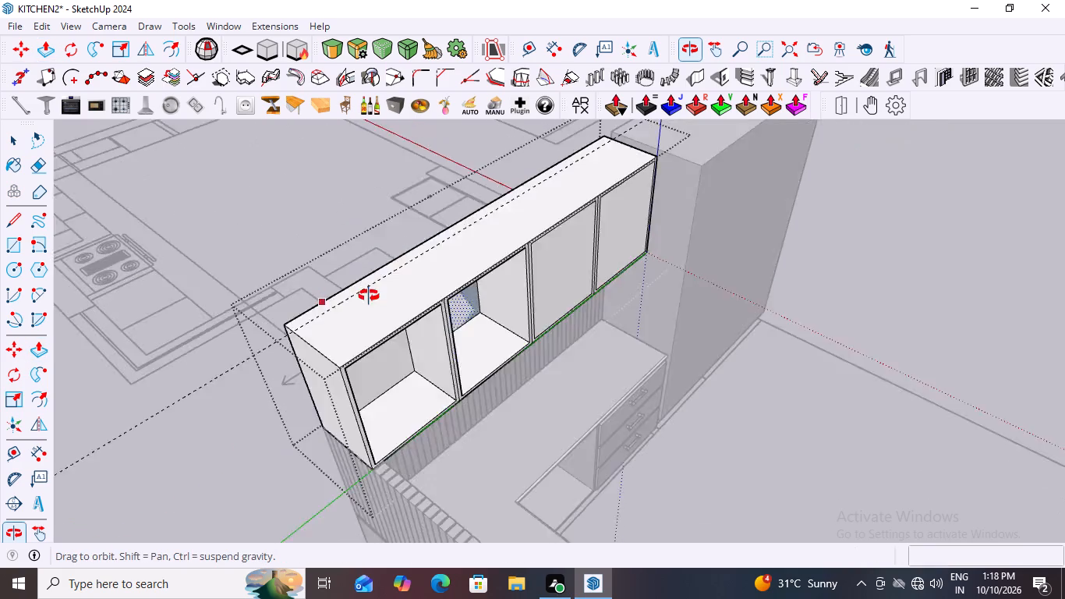
pyautogui.moveTo(369, 296); pyautogui.dragTo(451, 325, button='middle')
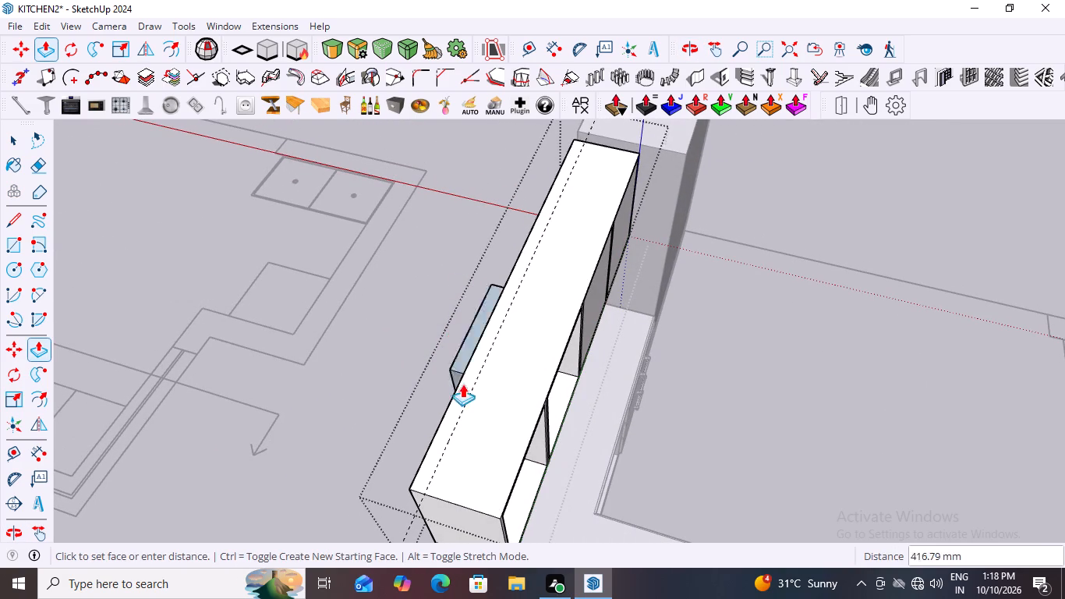
pyautogui.scroll(1, 426, 498)
pyautogui.click(426, 498)
pyautogui.scroll(-7, 337, 412)
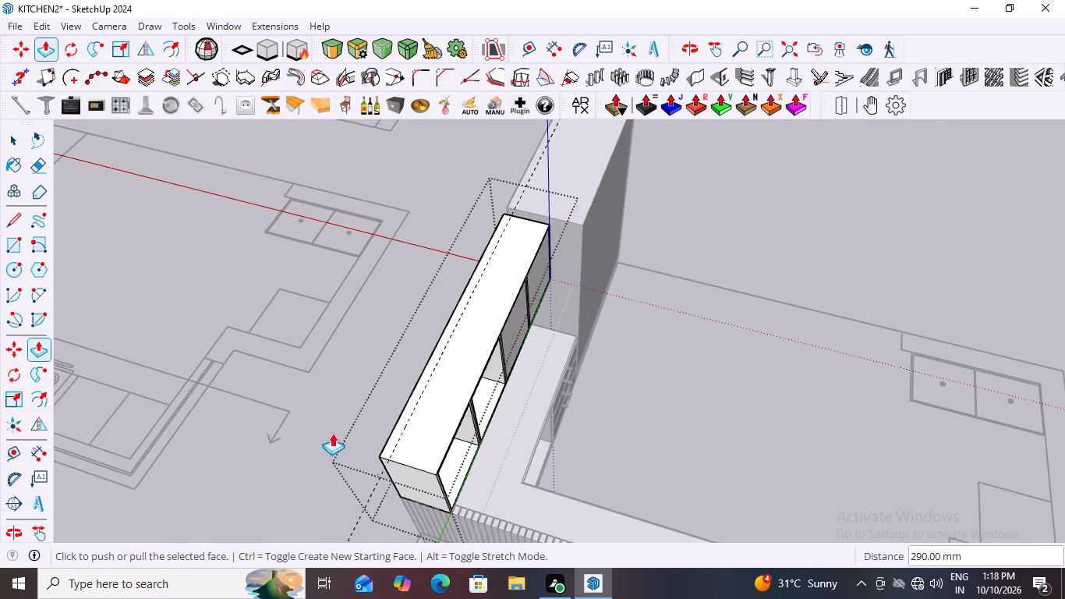
pyautogui.moveTo(328, 430); pyautogui.dragTo(253, 343, button='middle')
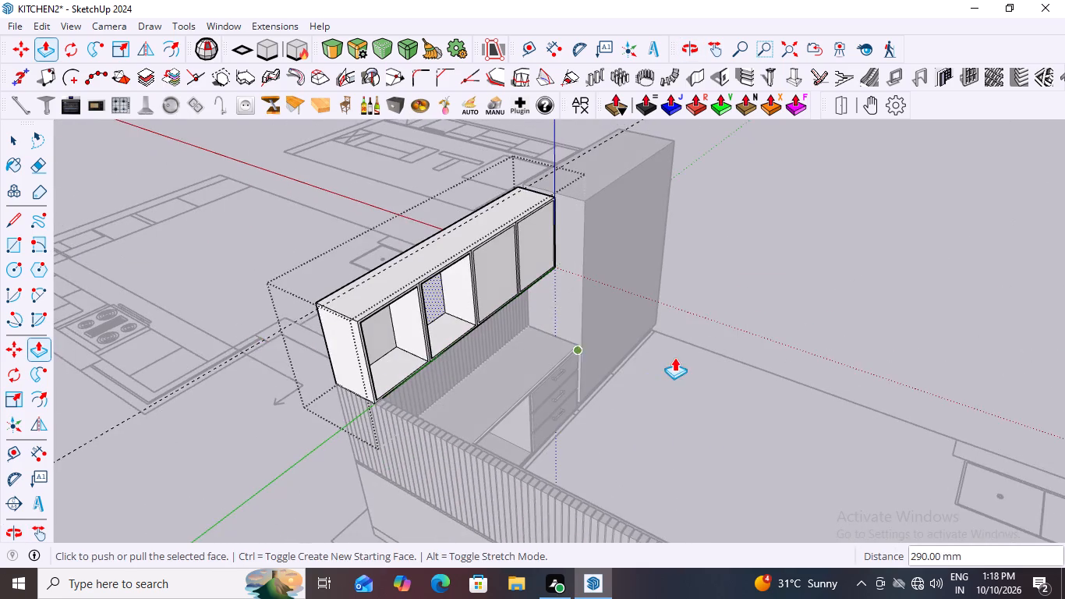
pyautogui.scroll(1, 653, 356)
pyautogui.moveTo(647, 356); pyautogui.dragTo(564, 342, button='middle')
pyautogui.press('space')
pyautogui.click(692, 412)
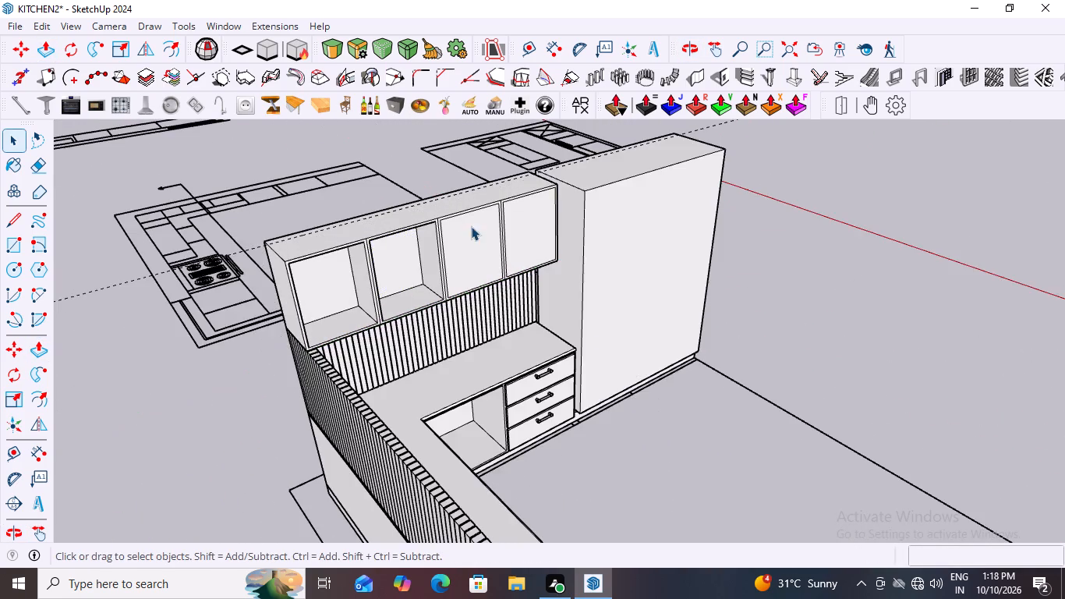
# Push the wall cabinet's third inner front face inward 290 mm to the guide line.
pyautogui.scroll(2, 471, 226)
pyautogui.moveTo(488, 272); pyautogui.dragTo(457, 278, button='middle')
pyautogui.scroll(2, 461, 280)
pyautogui.click(463, 257)
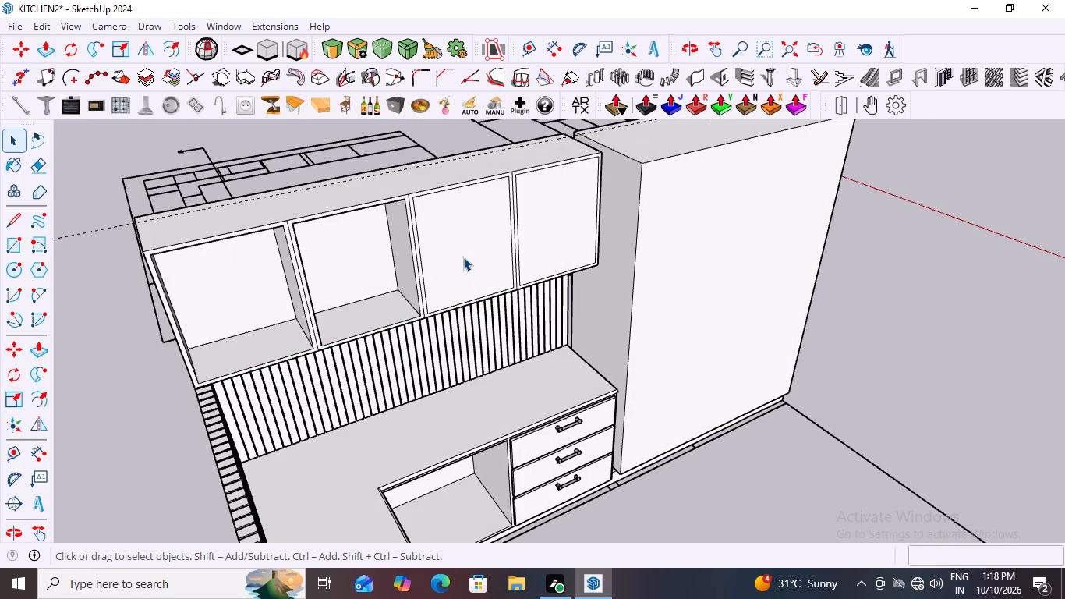
pyautogui.doubleClick(465, 253)
pyautogui.click(472, 239)
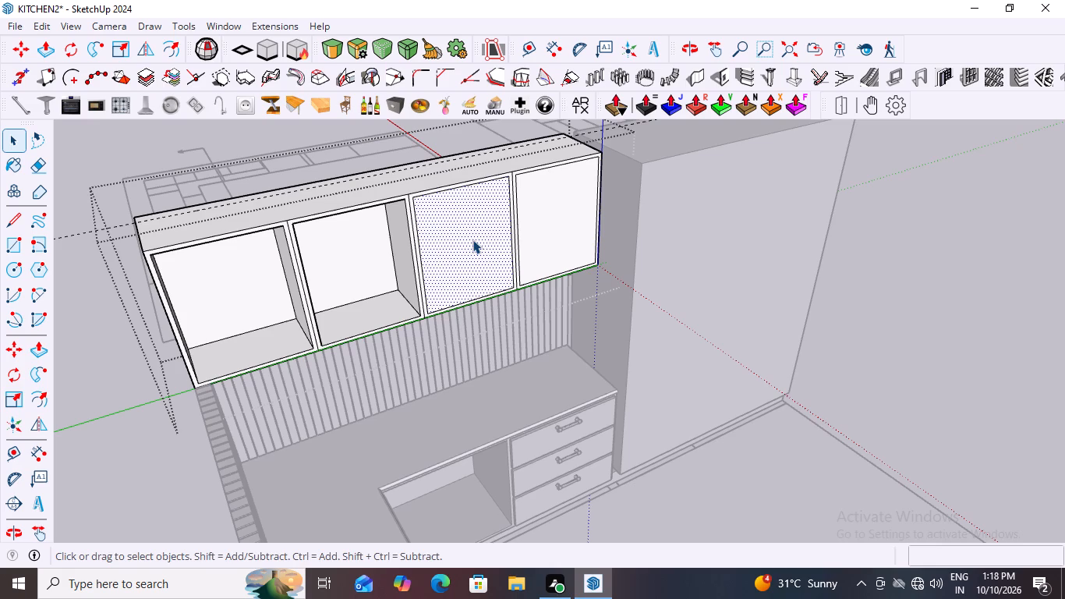
pyautogui.press('p')
pyautogui.click(472, 239)
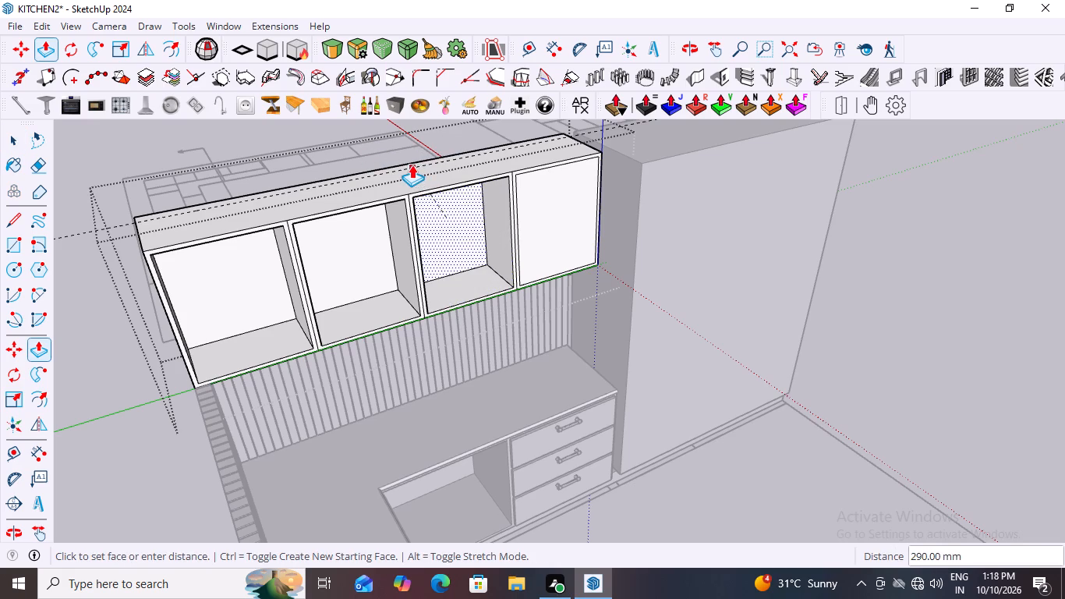
pyautogui.scroll(3, 412, 165)
pyautogui.moveTo(419, 174); pyautogui.dragTo(441, 263, button='middle')
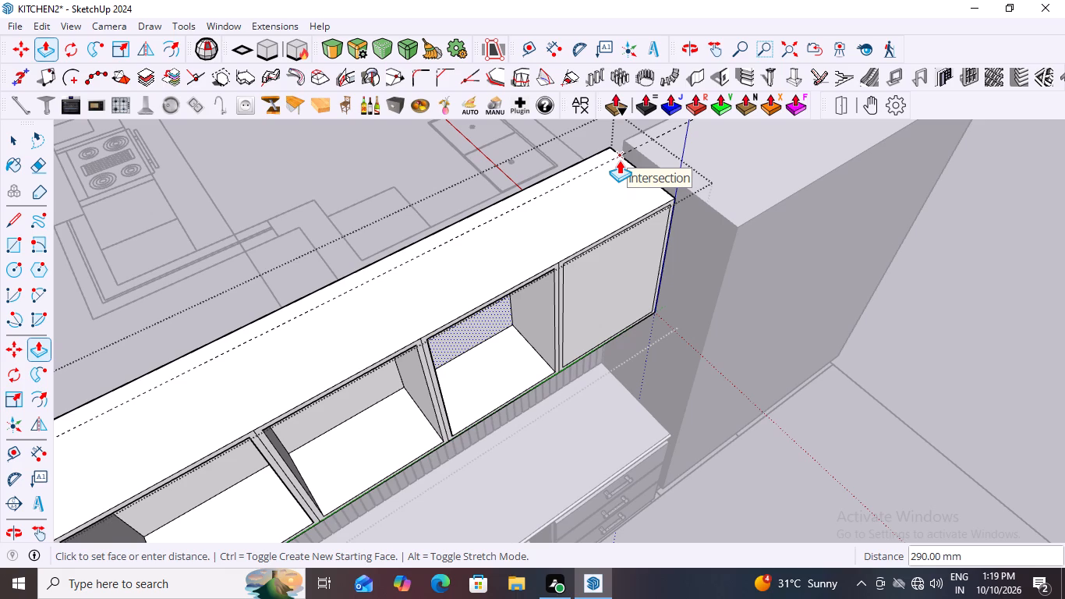
pyautogui.click(619, 160)
pyautogui.scroll(-8, 321, 256)
pyautogui.press('space')
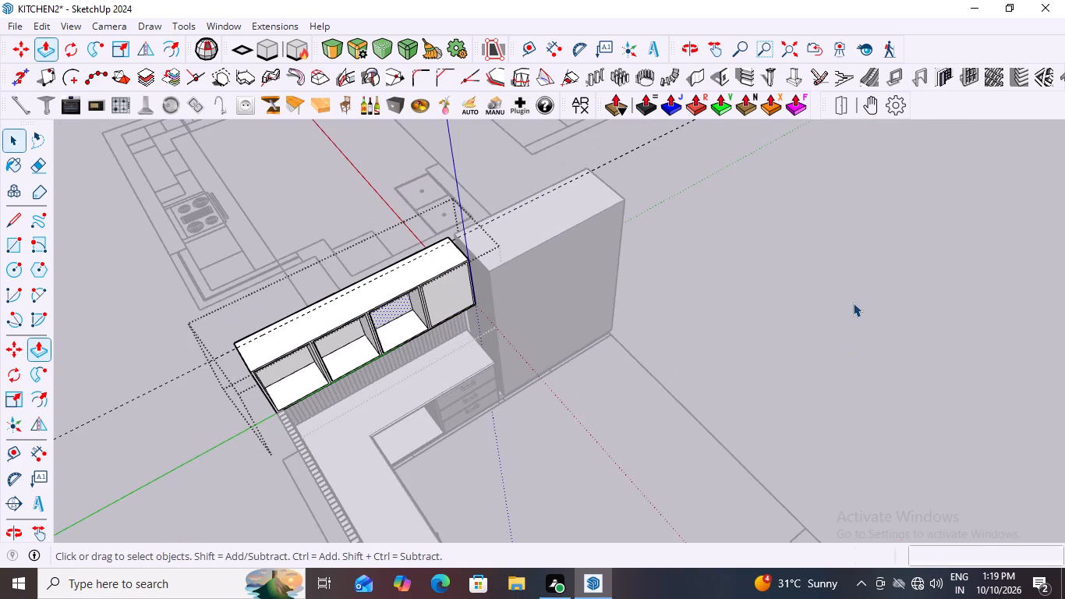
pyautogui.click(853, 299)
# Push the wall cabinet's fourth inner front face, beside the tall unit, inward 290 mm to the guide line.
pyautogui.moveTo(420, 426); pyautogui.dragTo(287, 321, button='middle')
pyautogui.scroll(3, 442, 251)
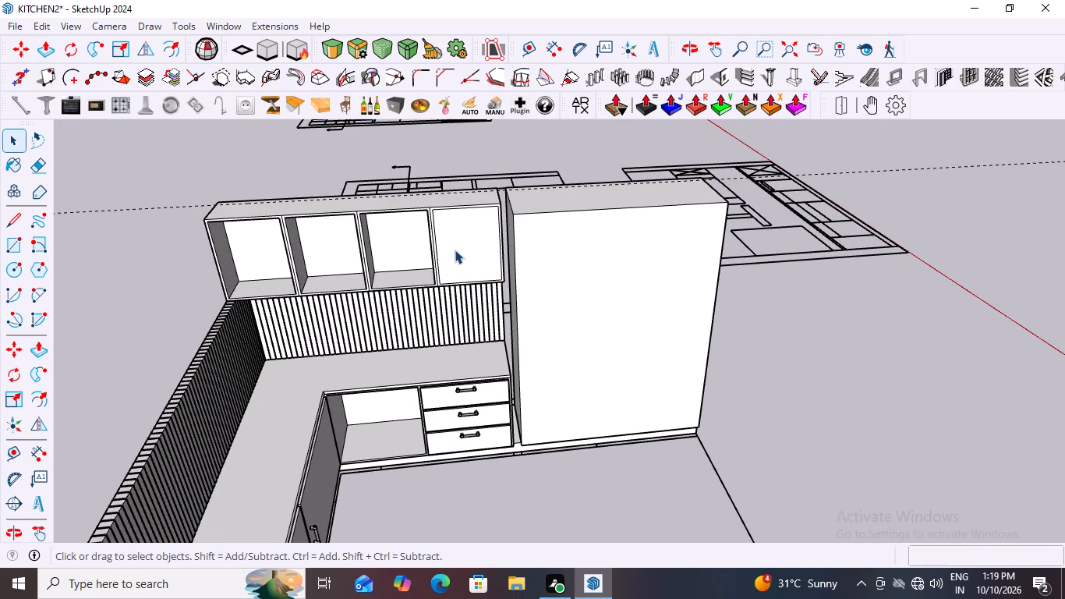
pyautogui.doubleClick(467, 241)
pyautogui.click(467, 241)
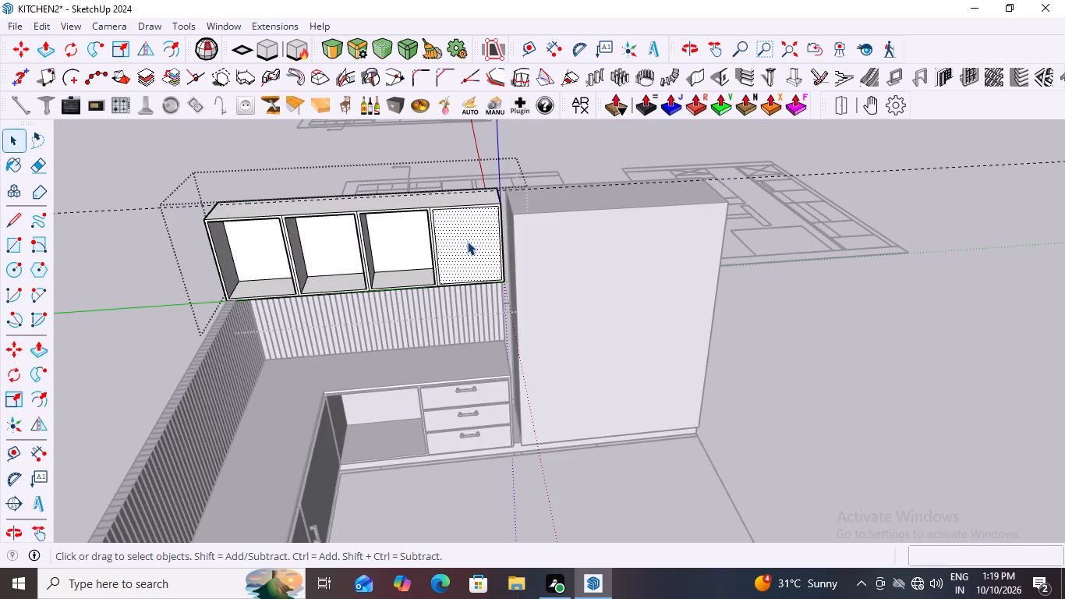
pyautogui.press('p')
pyautogui.click(467, 241)
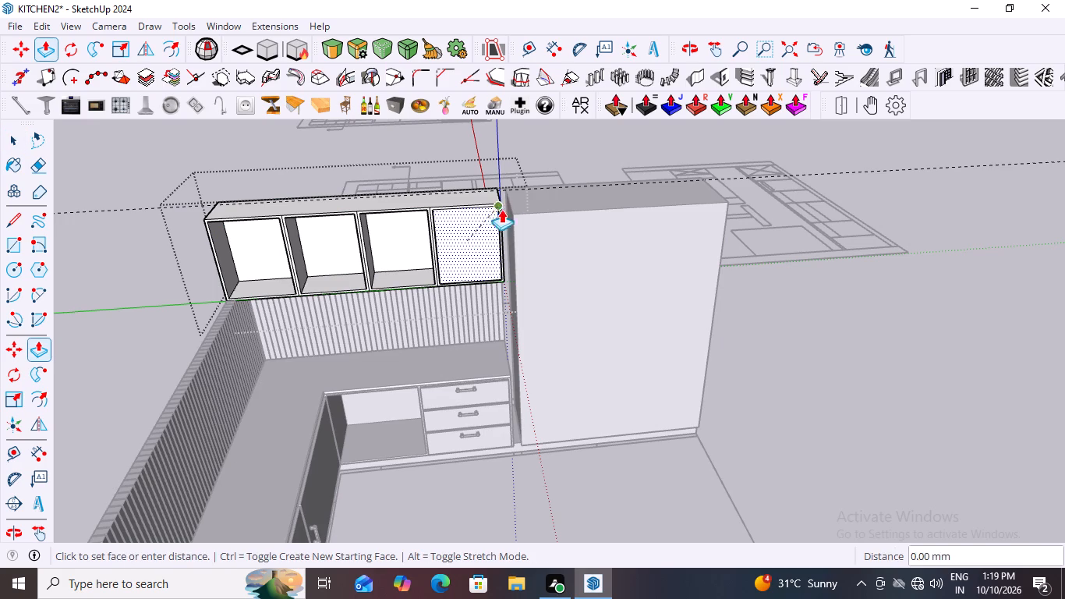
pyautogui.moveTo(531, 184); pyautogui.dragTo(522, 368, button='middle')
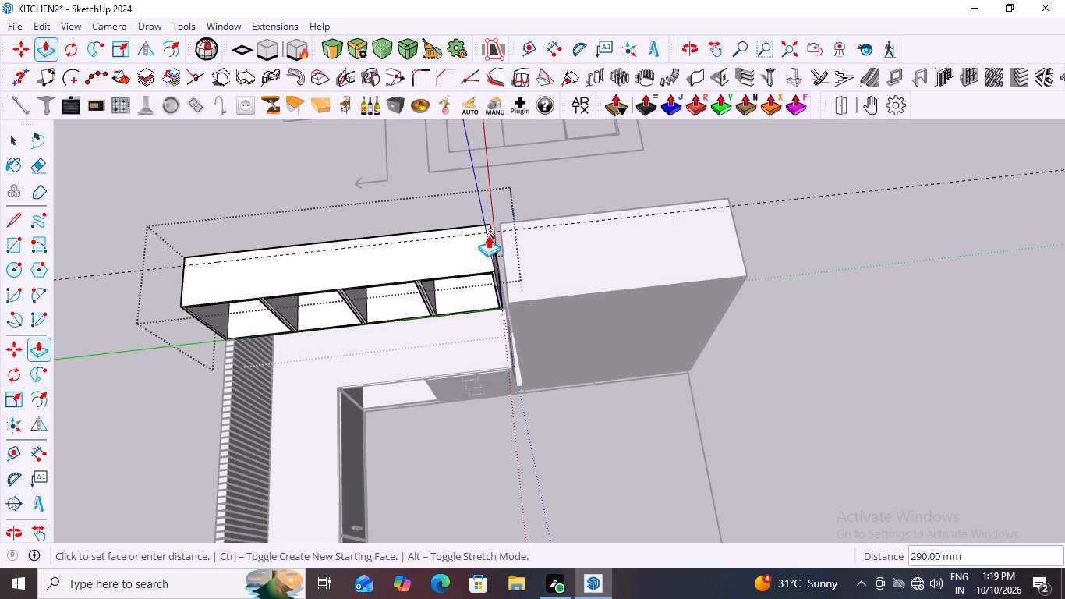
pyautogui.scroll(9, 488, 235)
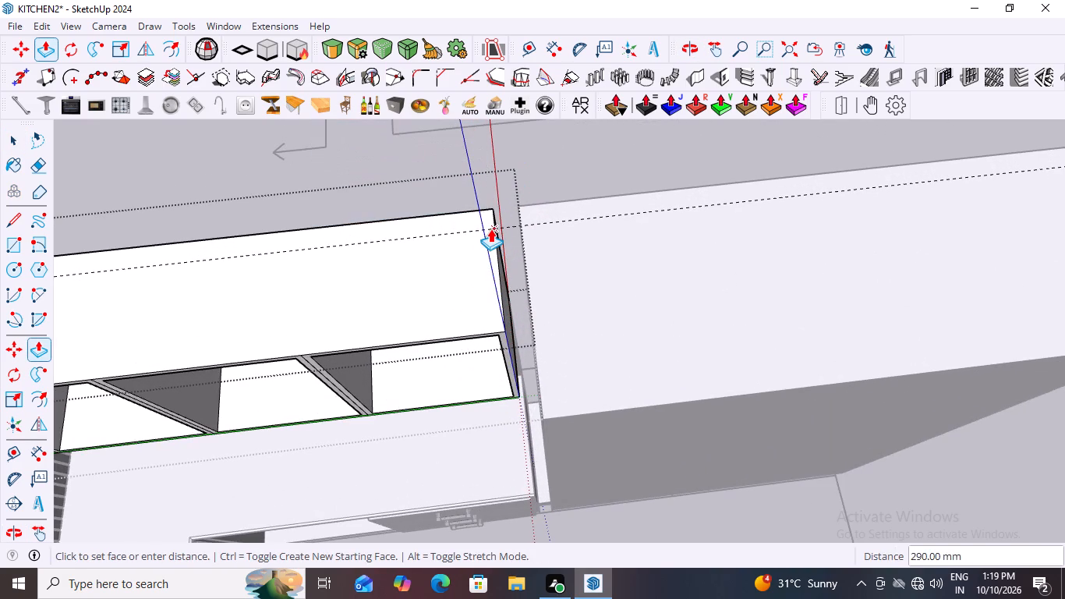
pyautogui.click(491, 229)
pyautogui.scroll(-3, 518, 211)
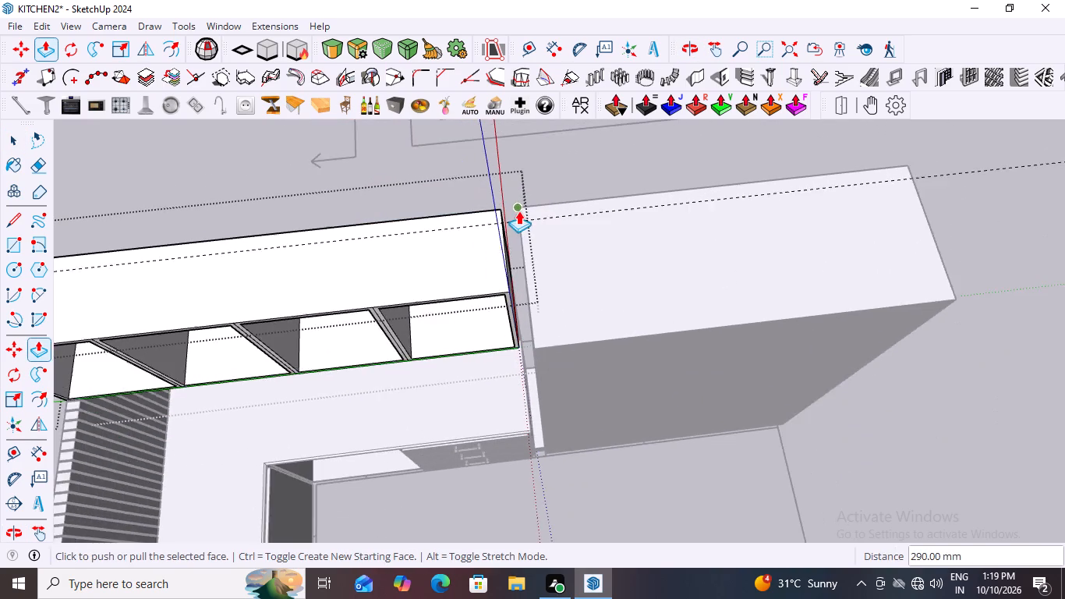
# Close the wall cabinet group and examine its four hollowed compartments and the slatted panel below from several angles.
pyautogui.scroll(-11, 518, 211)
pyautogui.press('space')
pyautogui.click(728, 185)
pyautogui.moveTo(587, 365); pyautogui.dragTo(585, 364, button='middle')
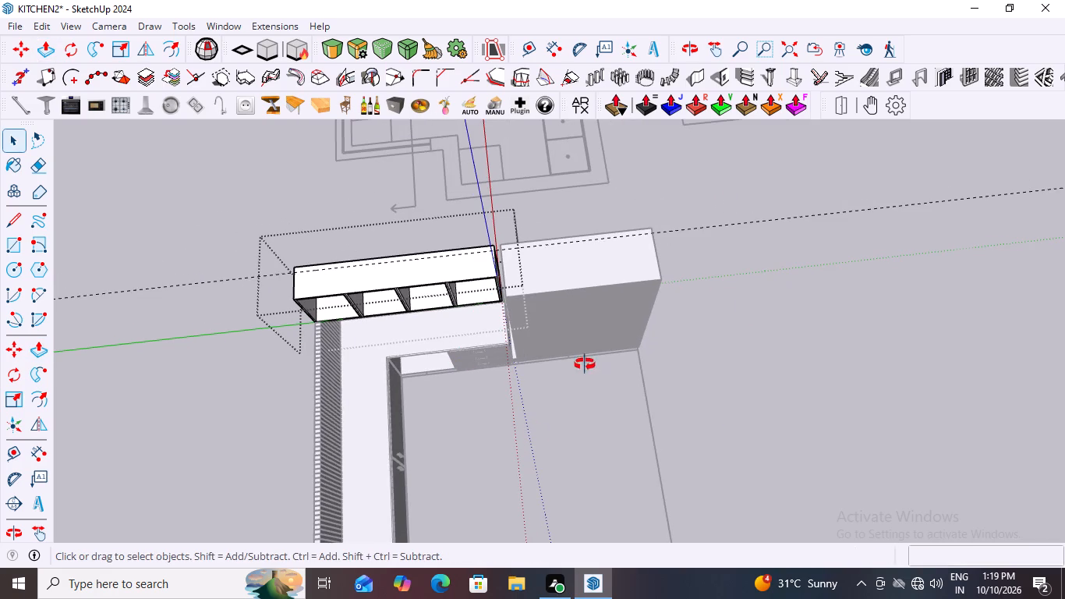
pyautogui.moveTo(585, 364); pyautogui.dragTo(532, 244, button='middle')
pyautogui.doubleClick(687, 168)
pyautogui.scroll(2, 488, 274)
pyautogui.moveTo(430, 278); pyautogui.dragTo(511, 186, button='middle')
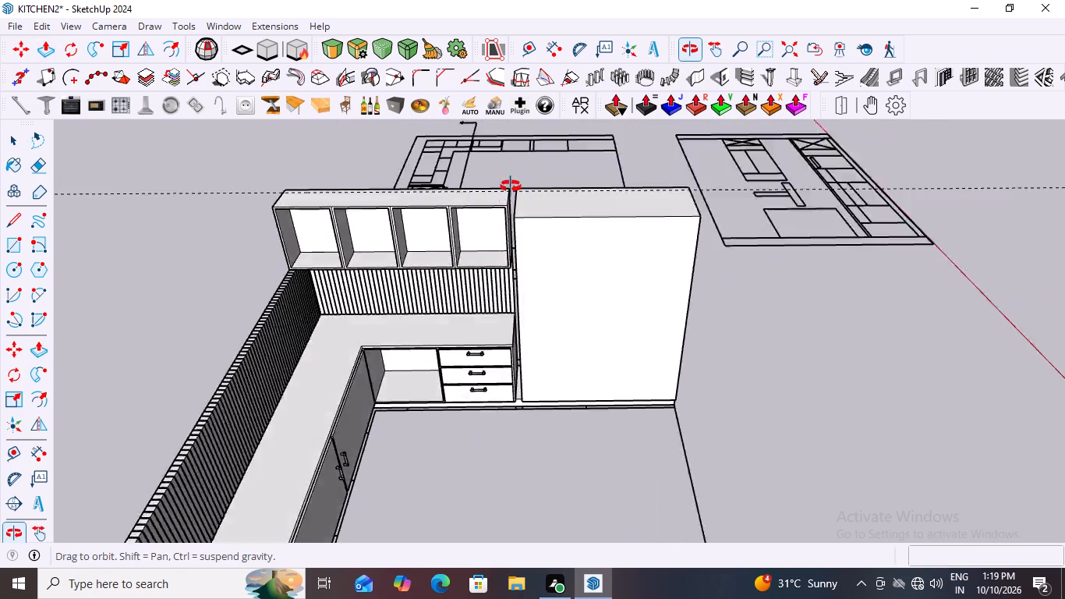
pyautogui.moveTo(511, 186); pyautogui.dragTo(649, 171, button='middle')
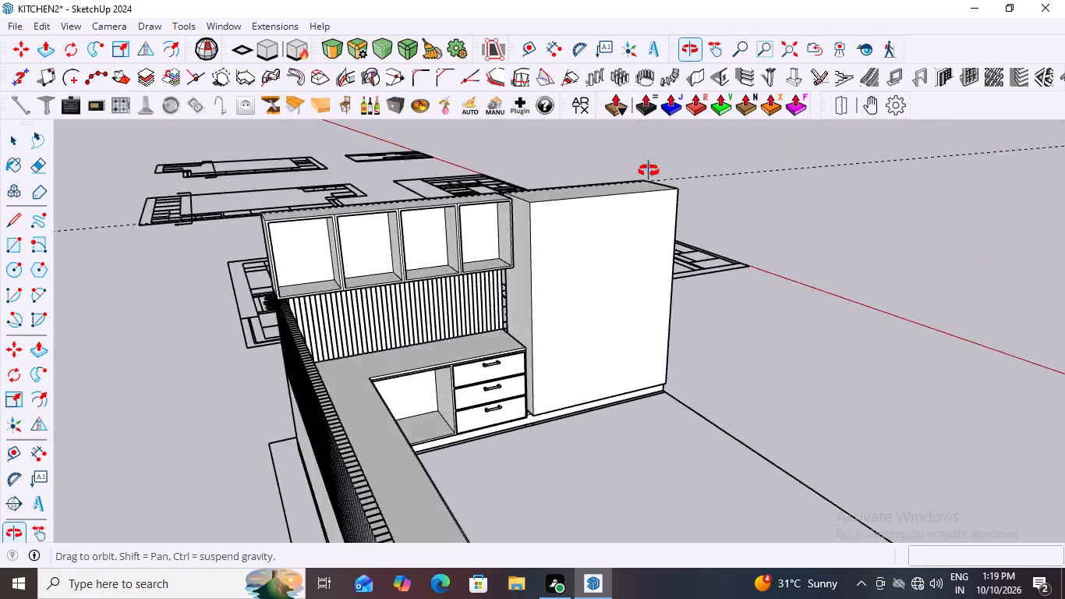
pyautogui.moveTo(649, 171); pyautogui.dragTo(550, 251, button='middle')
pyautogui.scroll(-1, 550, 251)
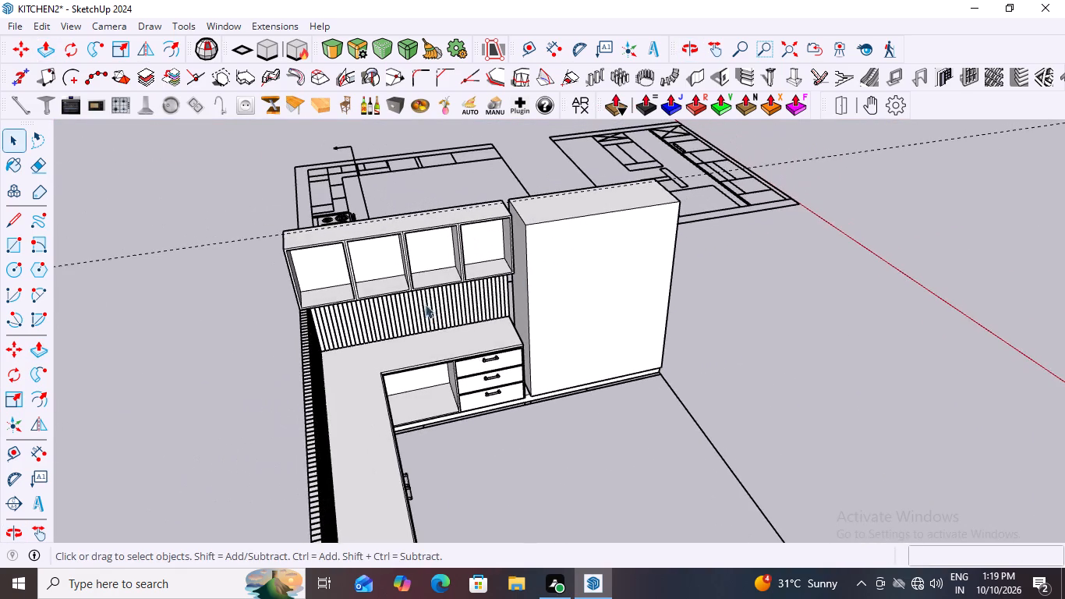
pyautogui.scroll(14, 420, 299)
pyautogui.moveTo(444, 276); pyautogui.dragTo(391, 109, button='middle')
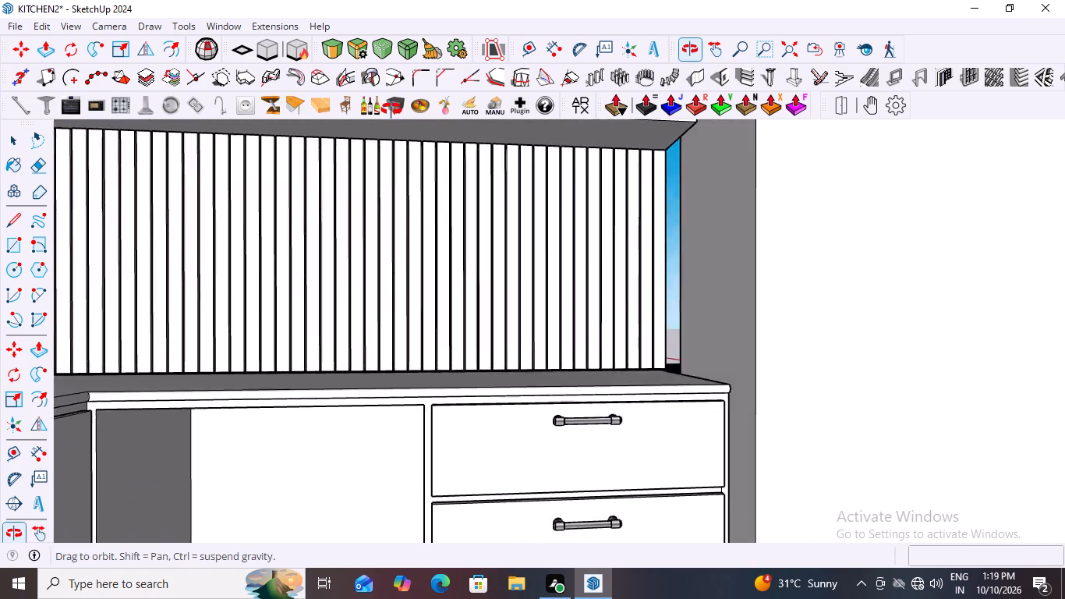
pyautogui.moveTo(391, 109); pyautogui.dragTo(415, 289, button='middle')
pyautogui.scroll(-14, 505, 286)
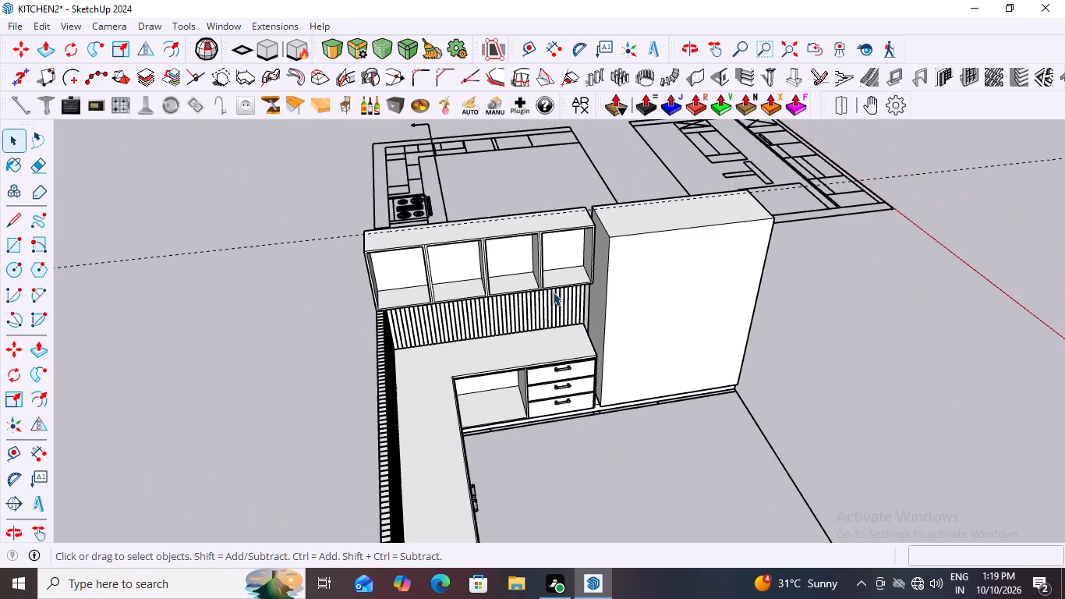
# Delete the long guide line running along the wall cabinet's top inside its group, and close the group.
pyautogui.click(308, 240)
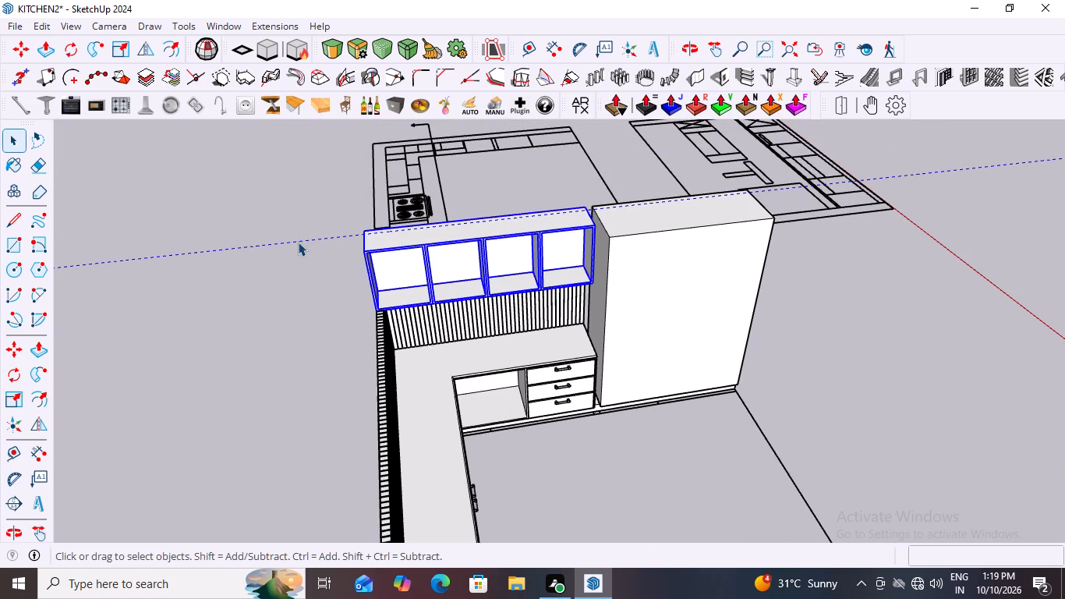
pyautogui.click(298, 242)
pyautogui.doubleClick(303, 239)
pyautogui.click(304, 239)
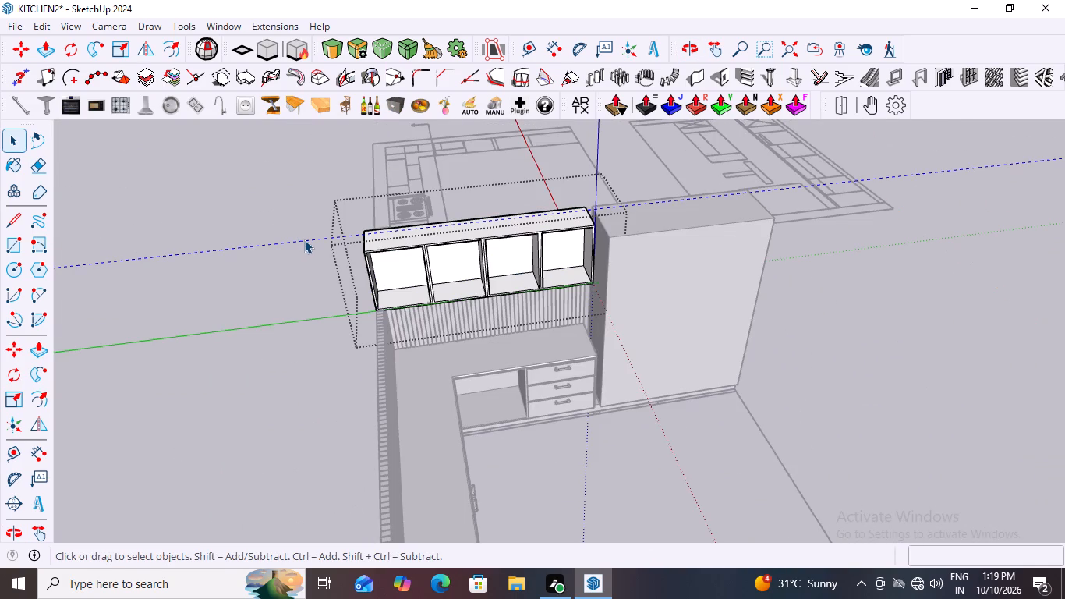
pyautogui.press('Delete')
pyautogui.scroll(-4, 304, 239)
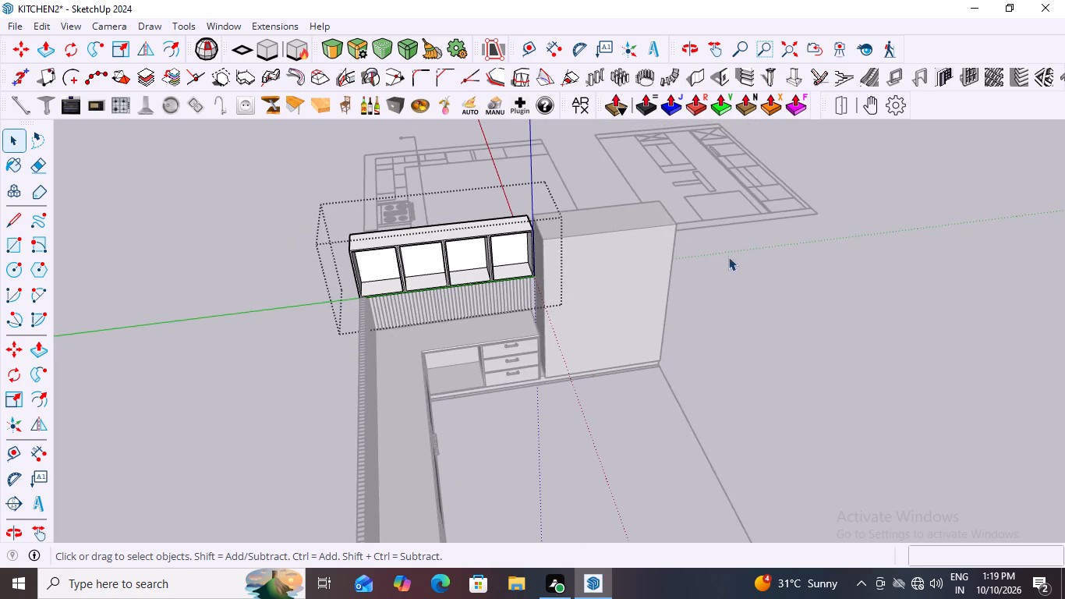
pyautogui.click(730, 257)
# Examine the whole L-shaped kitchen, including the base cabinets, slatted panels, wall cabinet and tall unit.
pyautogui.moveTo(696, 349); pyautogui.dragTo(582, 270, button='middle')
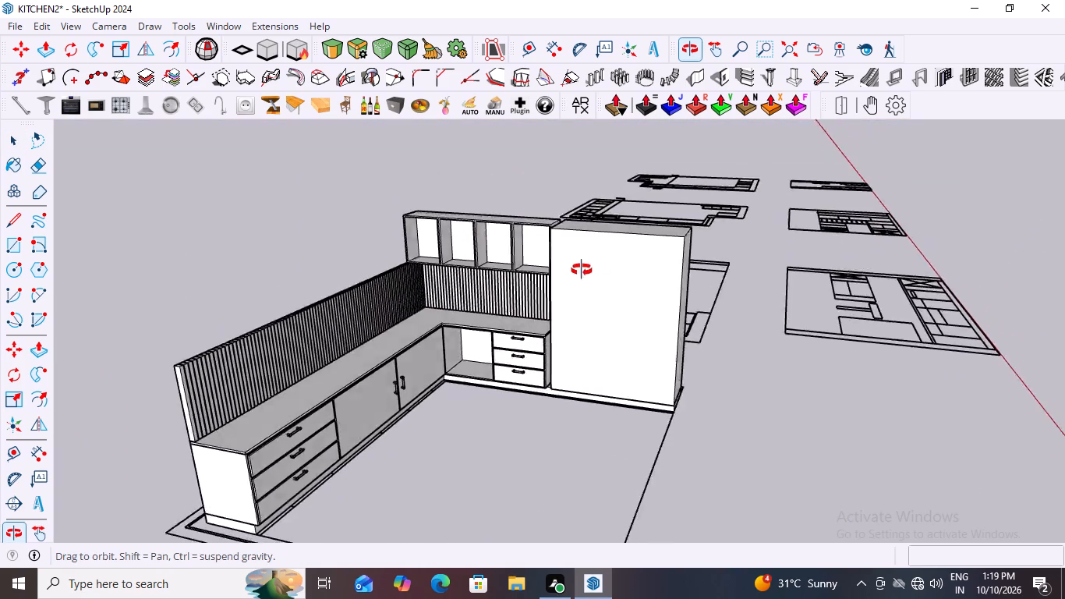
pyautogui.moveTo(582, 270); pyautogui.dragTo(441, 305, button='middle')
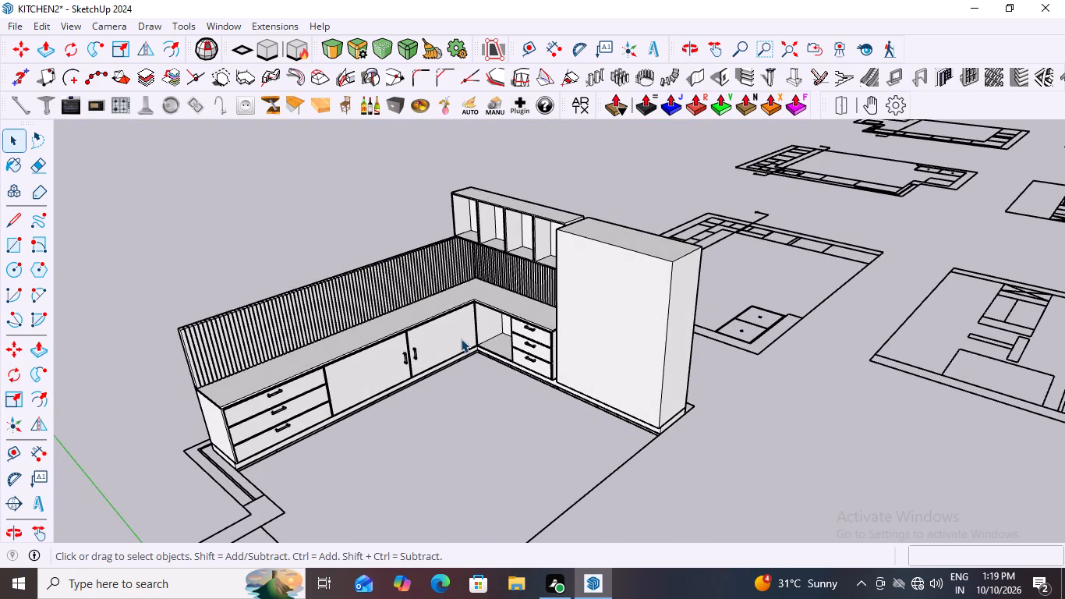
pyautogui.scroll(-3, 461, 338)
pyautogui.moveTo(470, 344); pyautogui.dragTo(631, 356, button='middle')
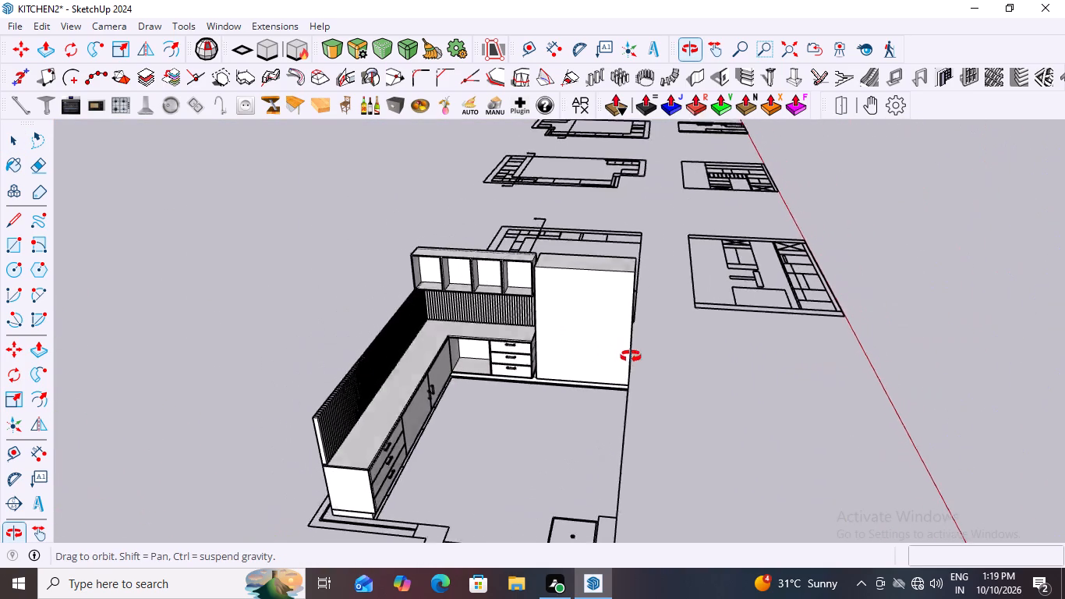
pyautogui.moveTo(631, 356); pyautogui.dragTo(631, 357, button='middle')
pyautogui.scroll(11, 396, 329)
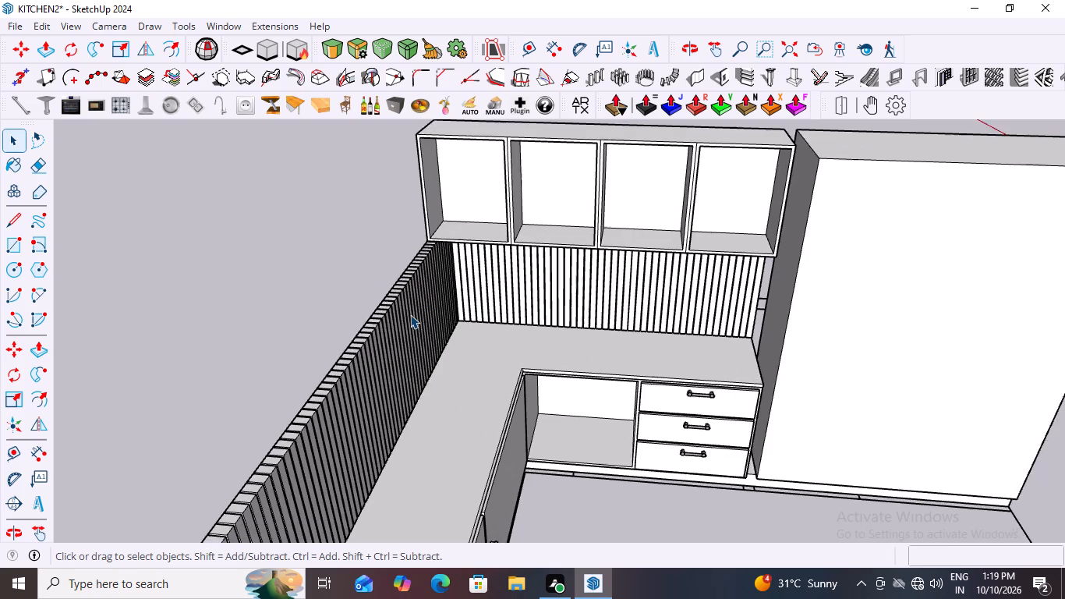
pyautogui.scroll(1, 410, 314)
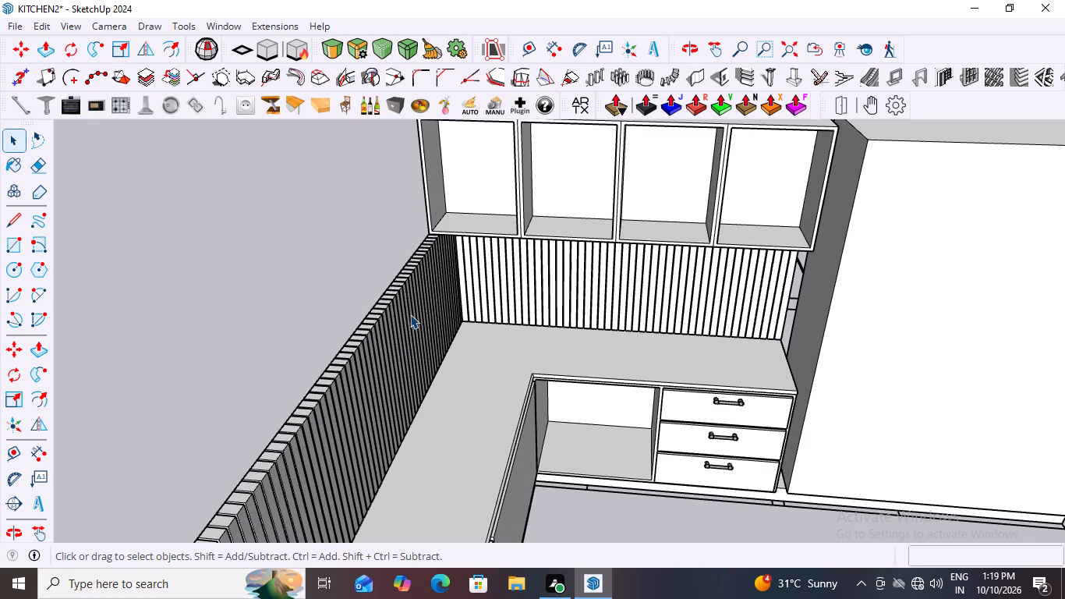
pyautogui.scroll(-14, 410, 314)
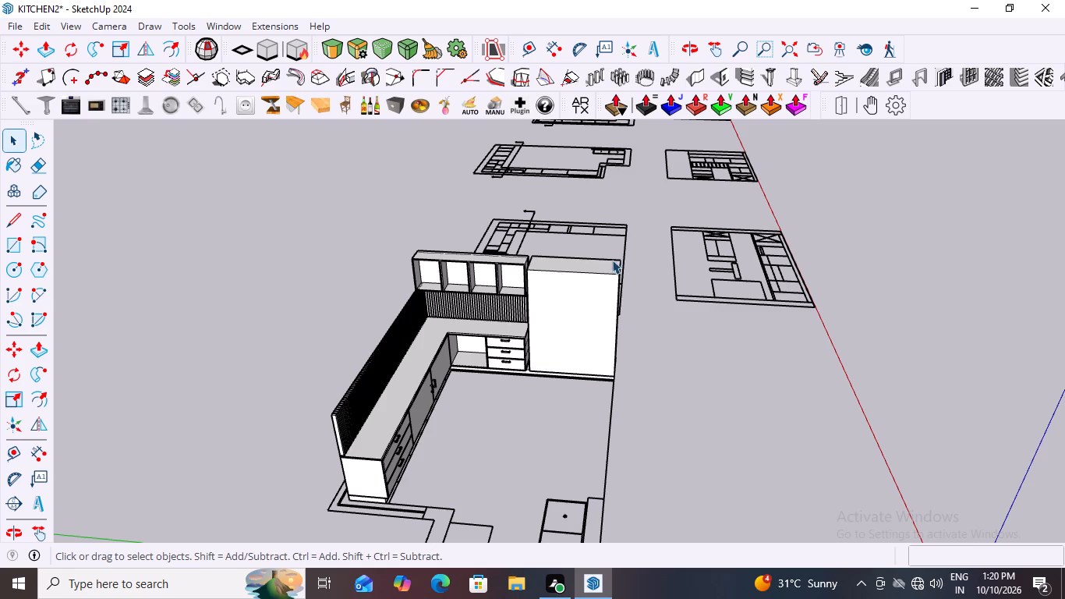
pyautogui.scroll(7, 433, 107)
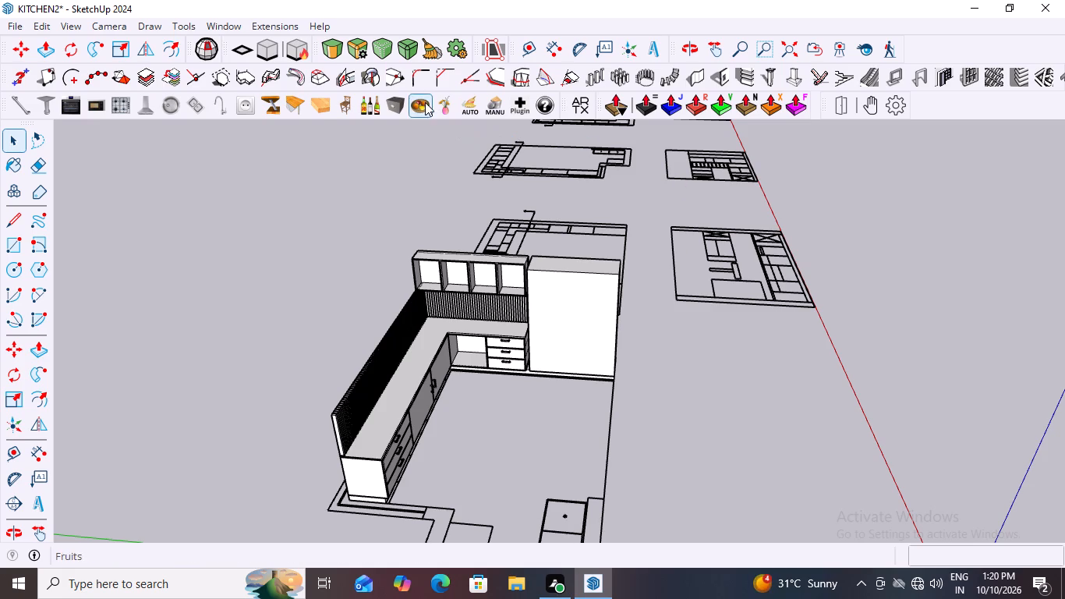
pyautogui.scroll(2, 363, 114)
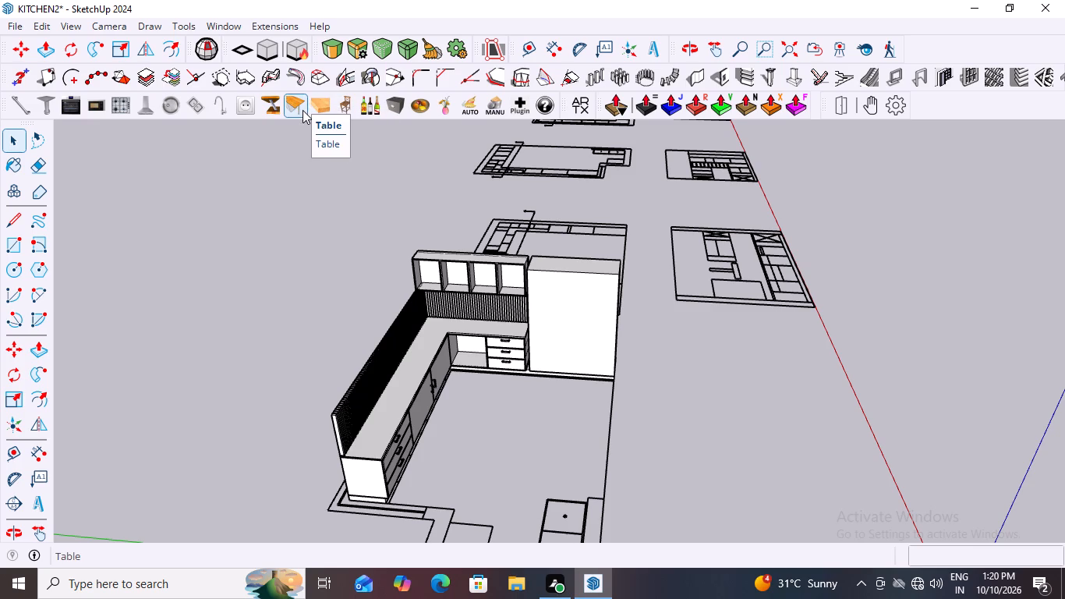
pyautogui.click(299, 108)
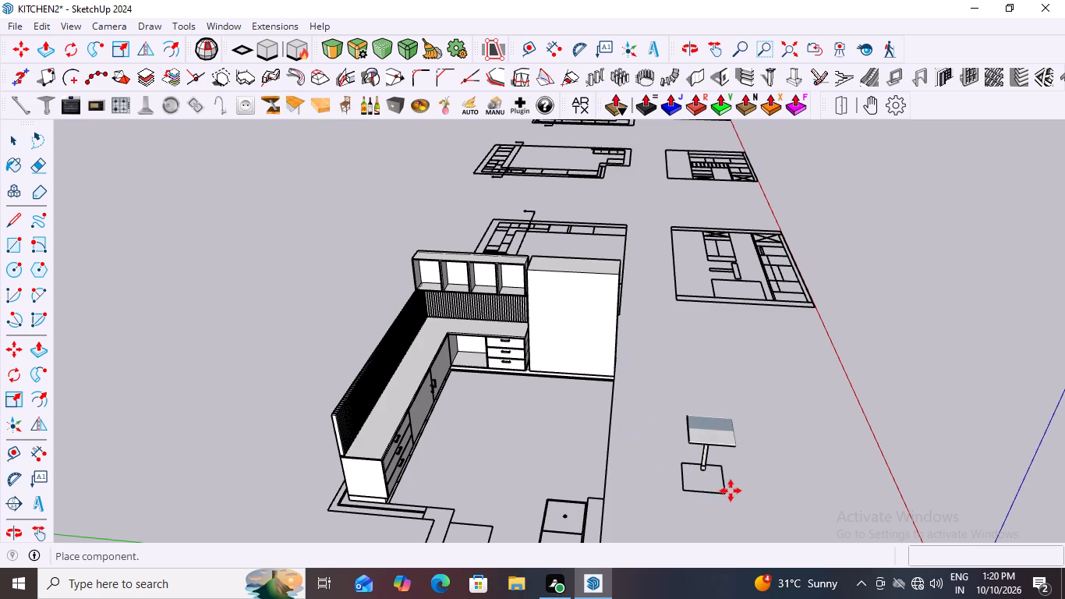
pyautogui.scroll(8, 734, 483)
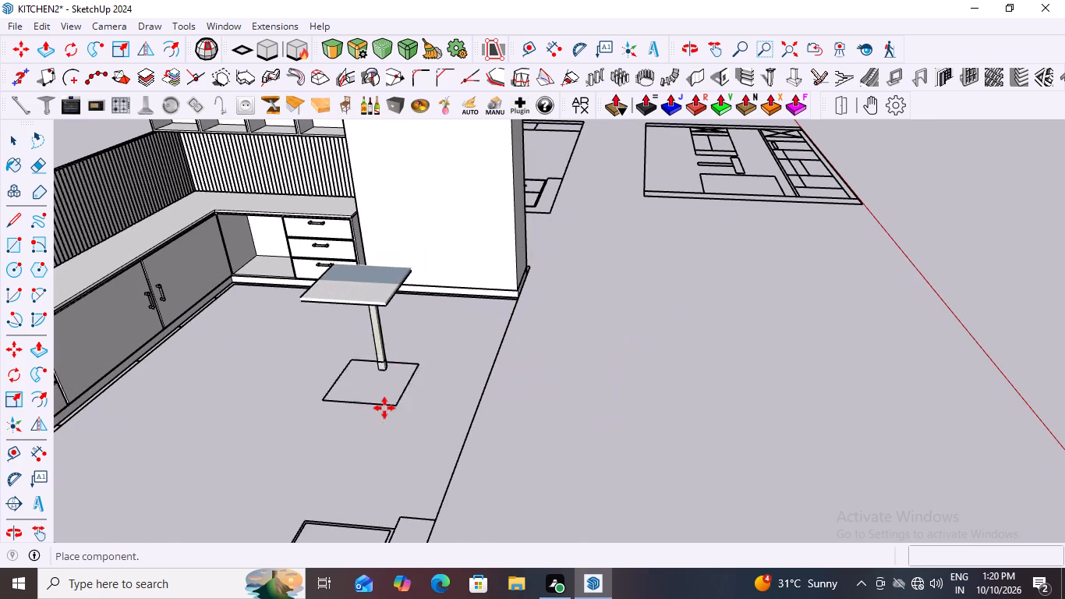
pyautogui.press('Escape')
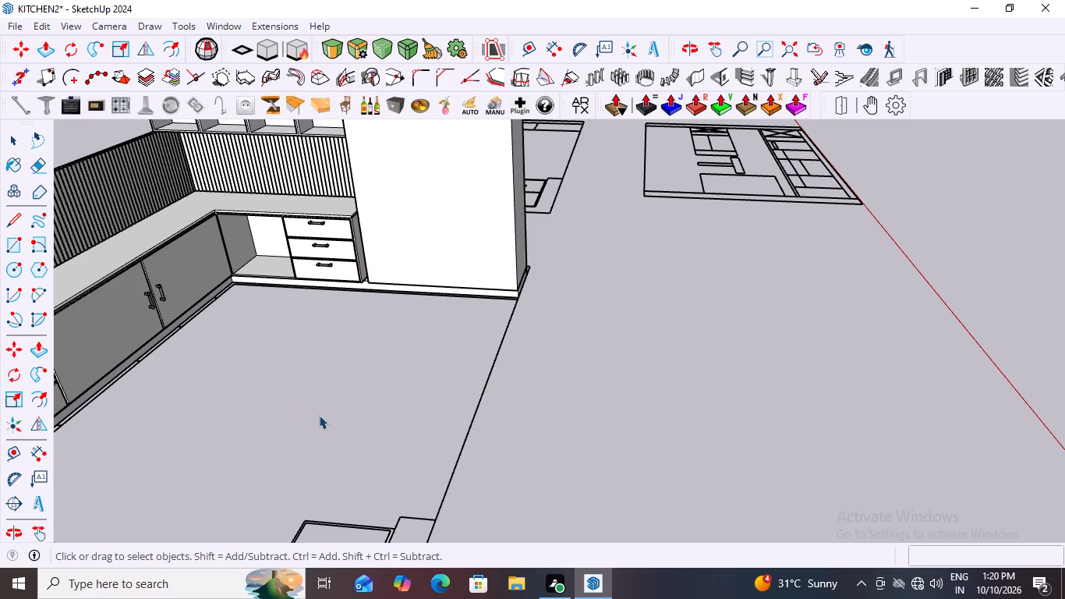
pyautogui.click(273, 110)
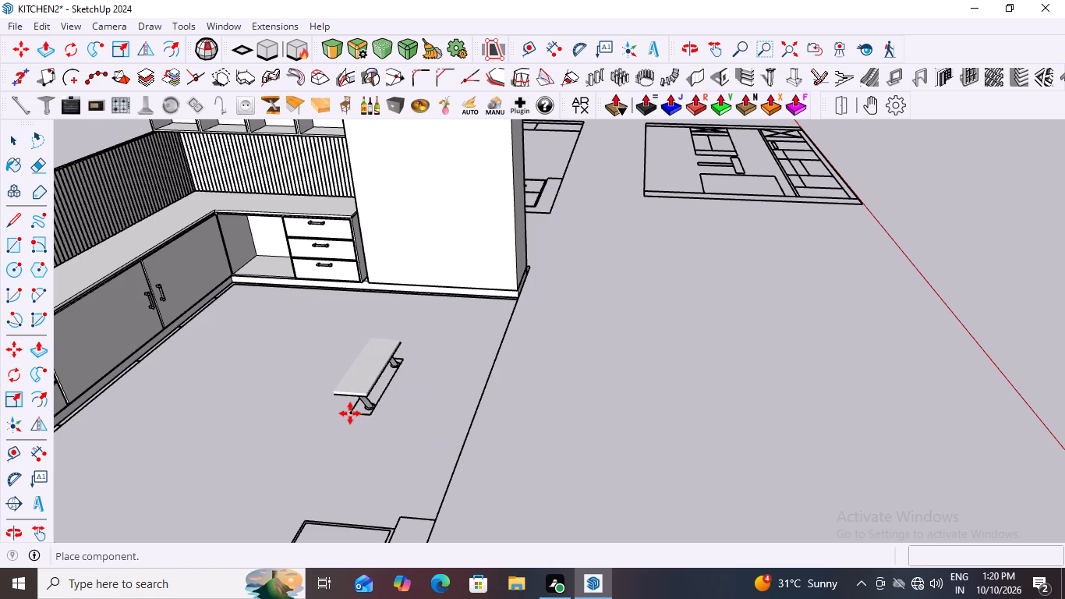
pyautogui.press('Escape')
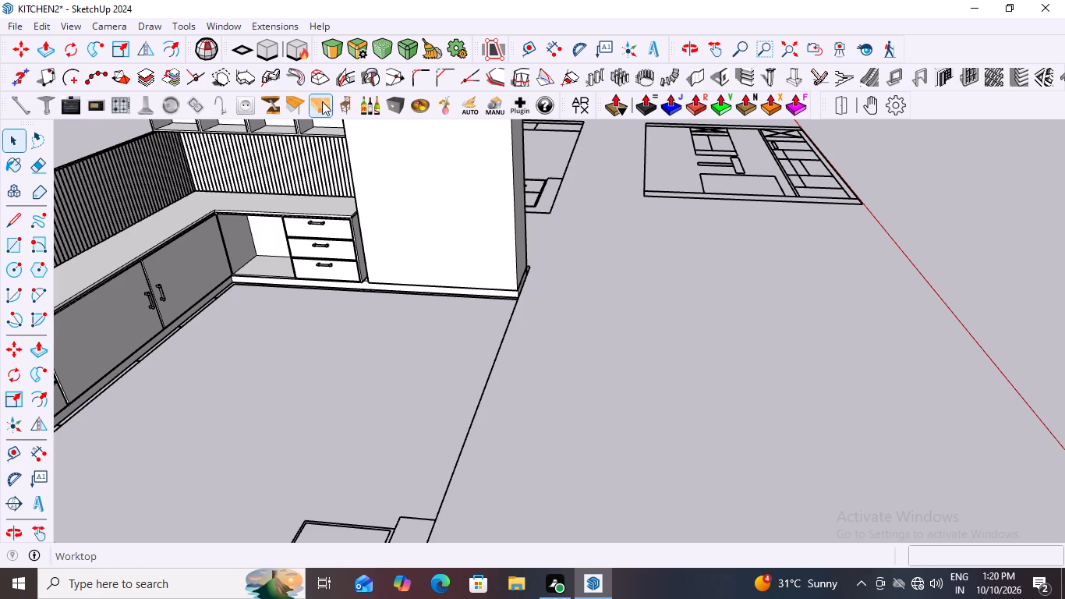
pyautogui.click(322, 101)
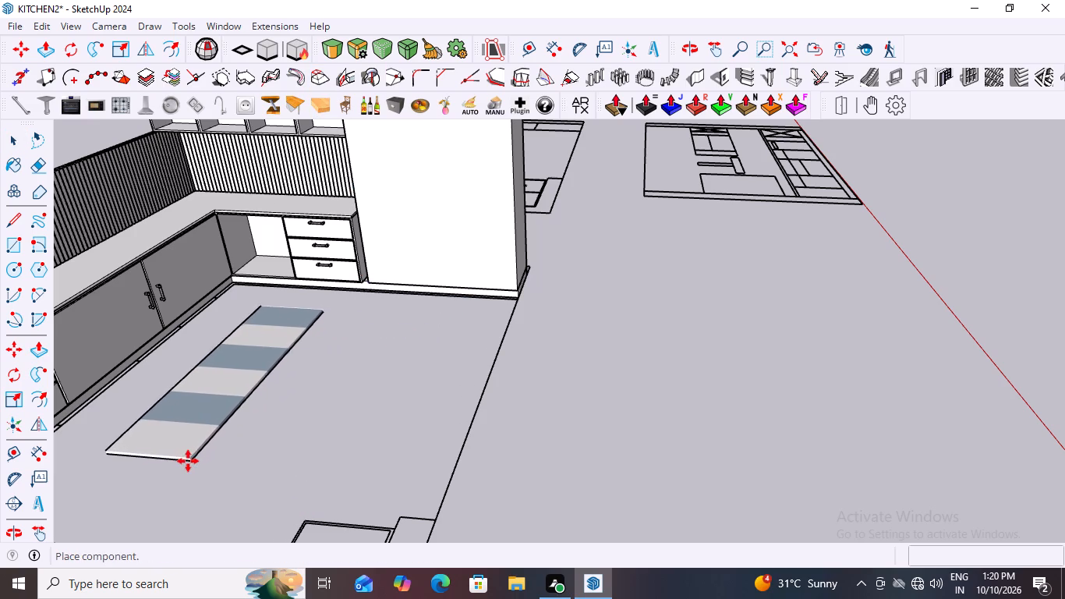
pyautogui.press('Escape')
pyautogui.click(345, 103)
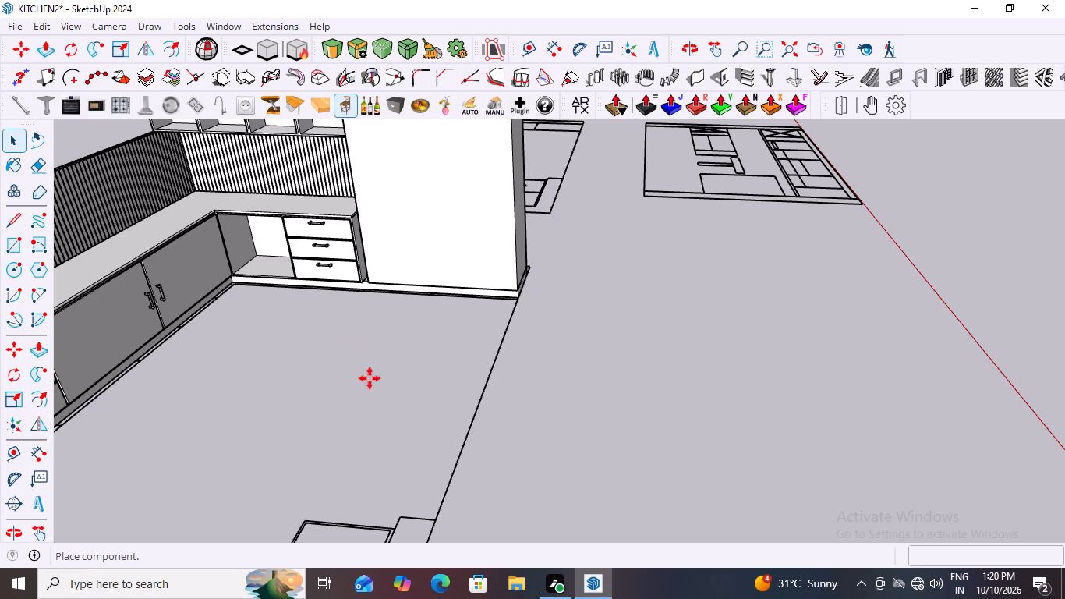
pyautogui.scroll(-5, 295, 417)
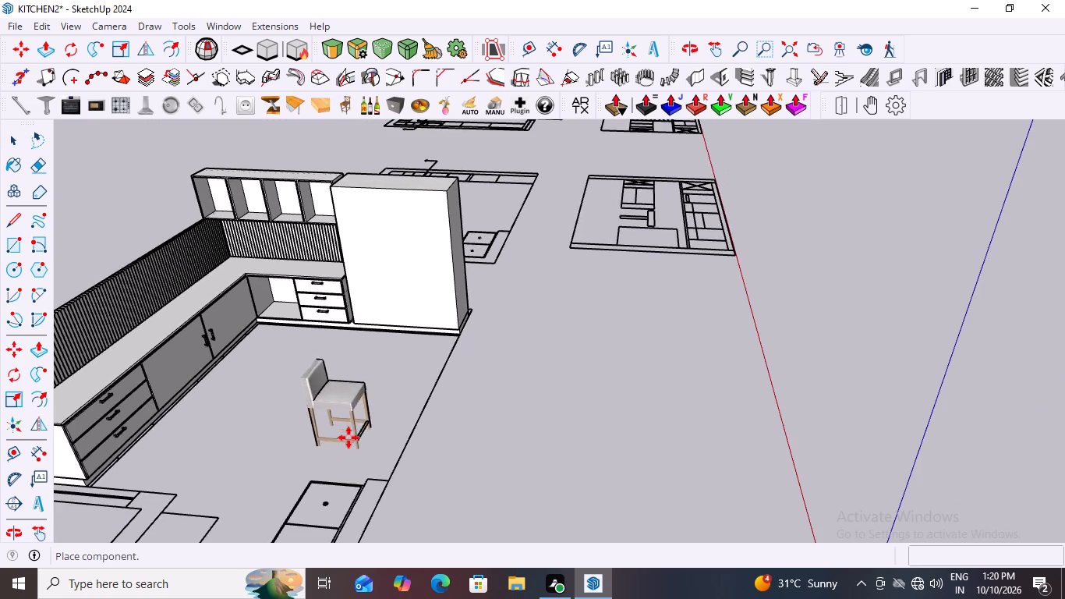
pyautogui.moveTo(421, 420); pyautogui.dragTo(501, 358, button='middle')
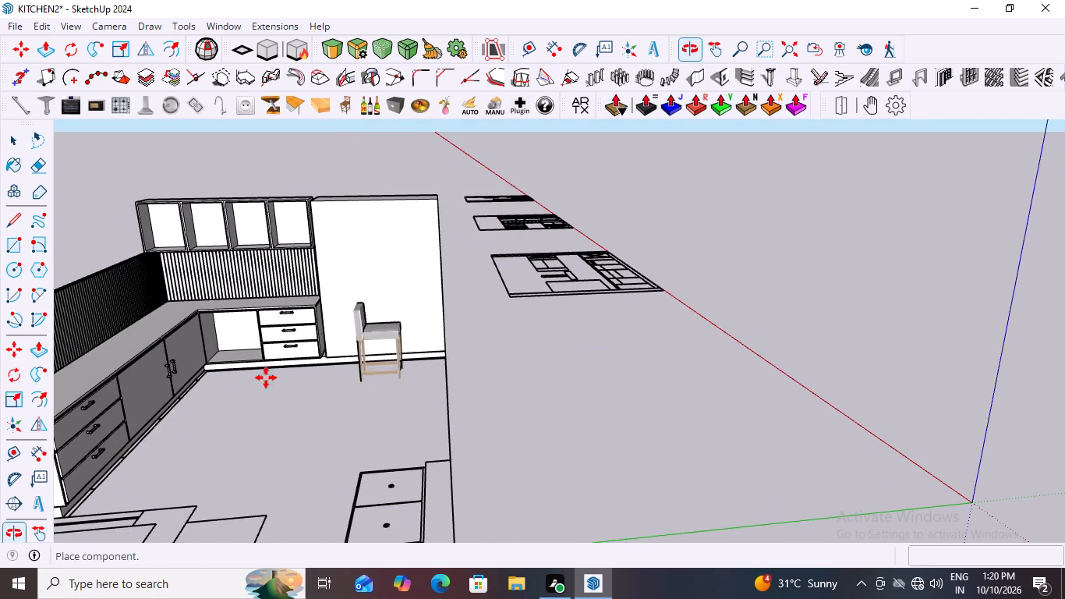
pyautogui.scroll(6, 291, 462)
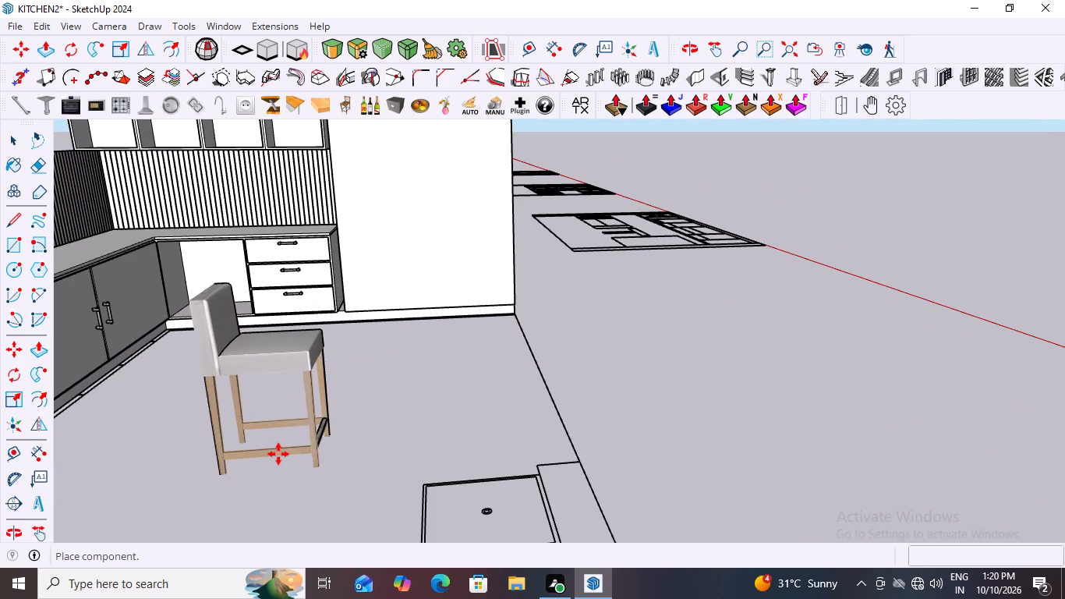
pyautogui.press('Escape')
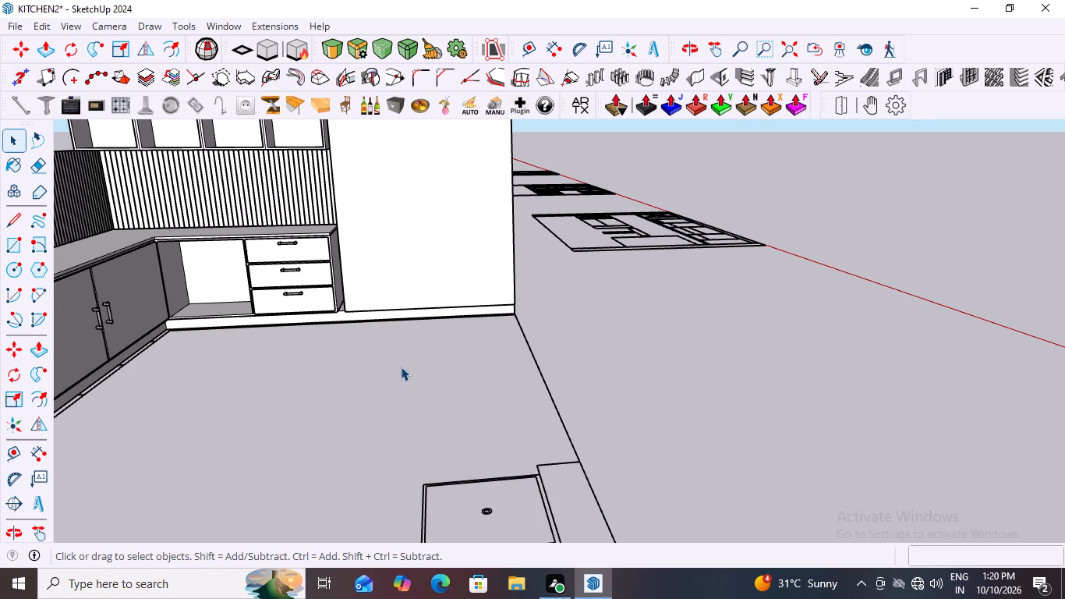
# Examine the kitchen model alongside the neighbouring floor plan and elevation drawings from several sides.
pyautogui.scroll(-6, 401, 367)
pyautogui.scroll(-3, 553, 336)
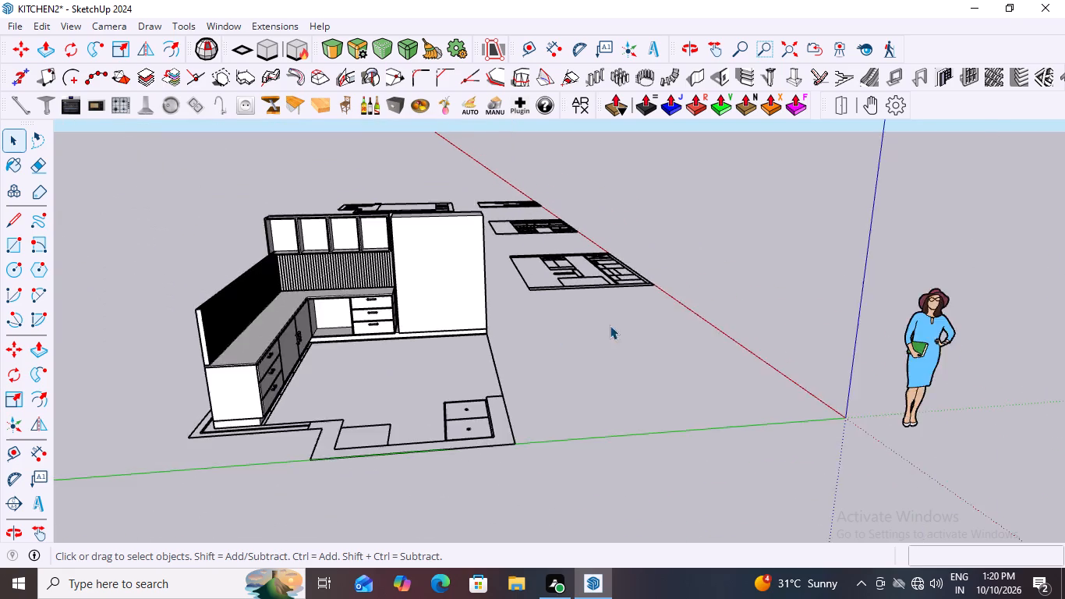
pyautogui.scroll(-6, 610, 325)
pyautogui.scroll(7, 433, 288)
pyautogui.scroll(-5, 433, 288)
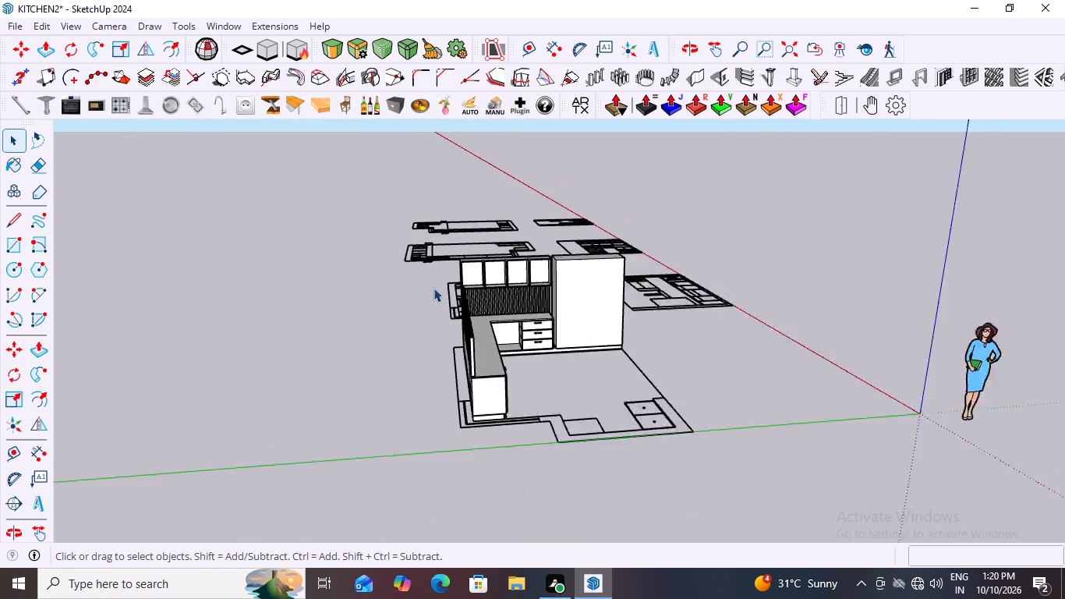
pyautogui.scroll(-4, 433, 288)
pyautogui.scroll(7, 589, 409)
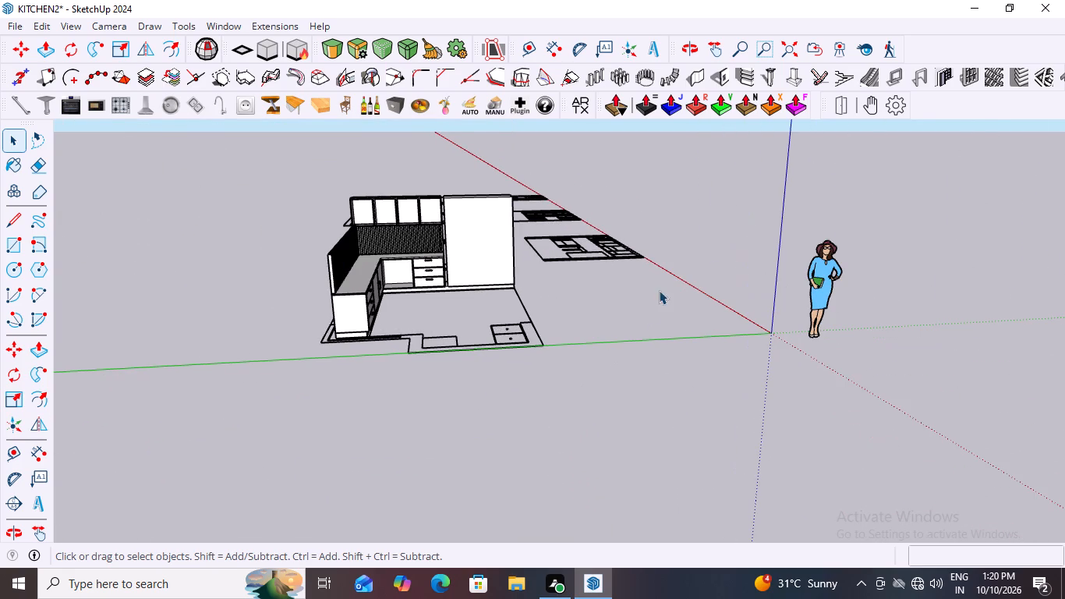
pyautogui.scroll(-3, 529, 314)
pyautogui.moveTo(558, 262); pyautogui.dragTo(452, 292, button='middle')
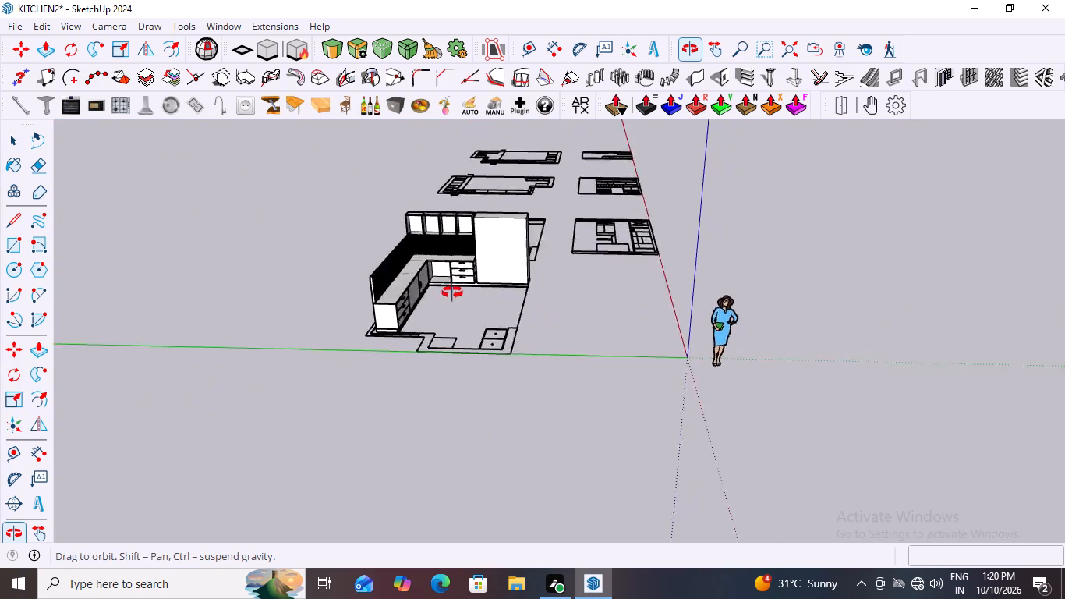
pyautogui.moveTo(452, 292); pyautogui.dragTo(334, 269, button='middle')
pyautogui.scroll(3, 446, 293)
pyautogui.moveTo(593, 291); pyautogui.dragTo(395, 325, button='middle')
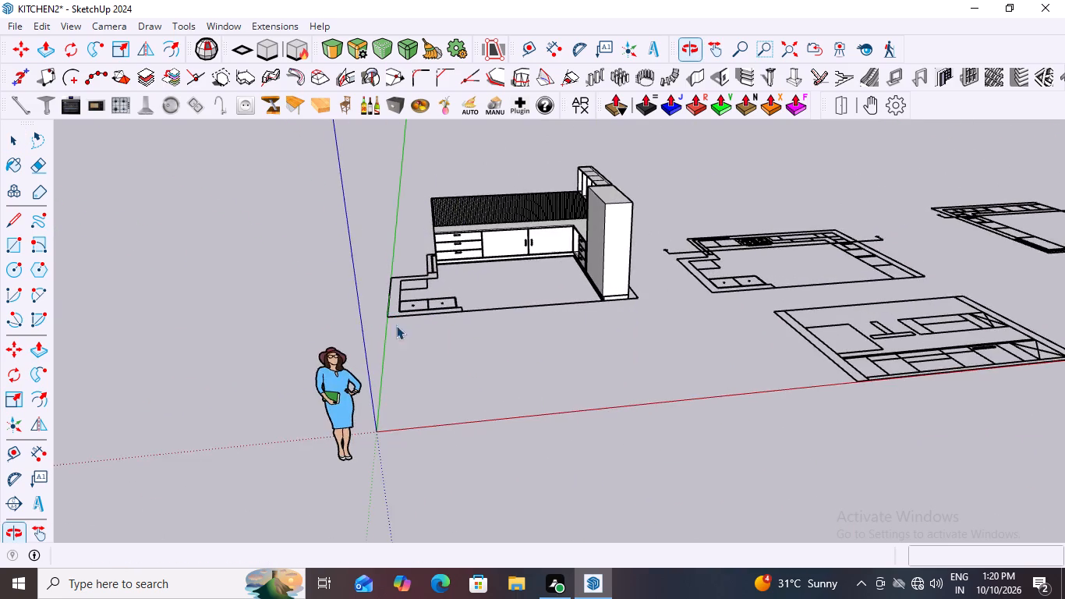
pyautogui.scroll(3, 522, 218)
pyautogui.scroll(-5, 366, 269)
pyautogui.moveTo(533, 316); pyautogui.dragTo(455, 327, button='middle')
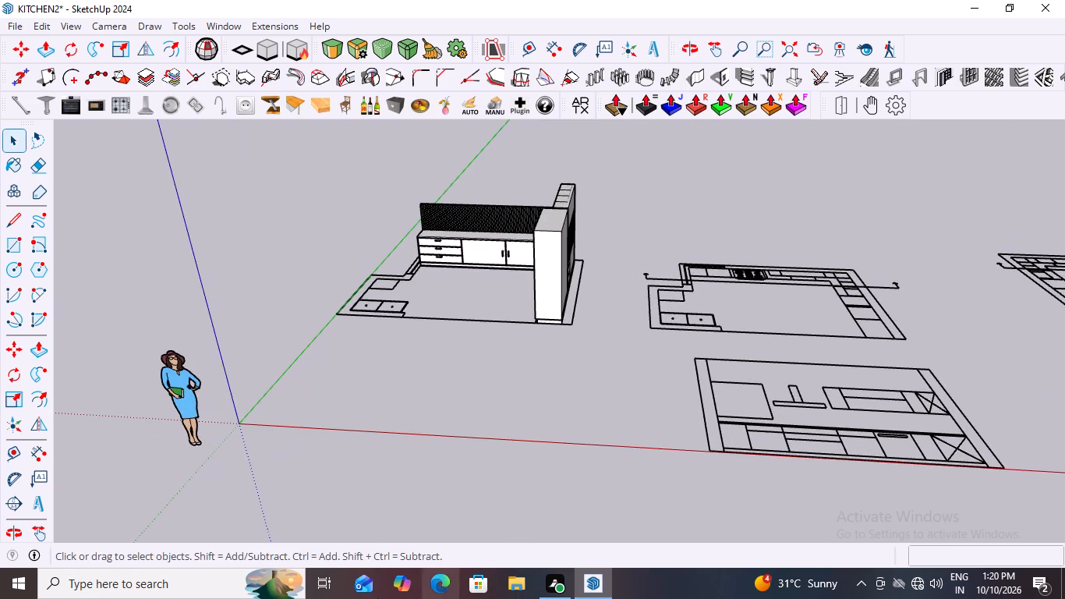
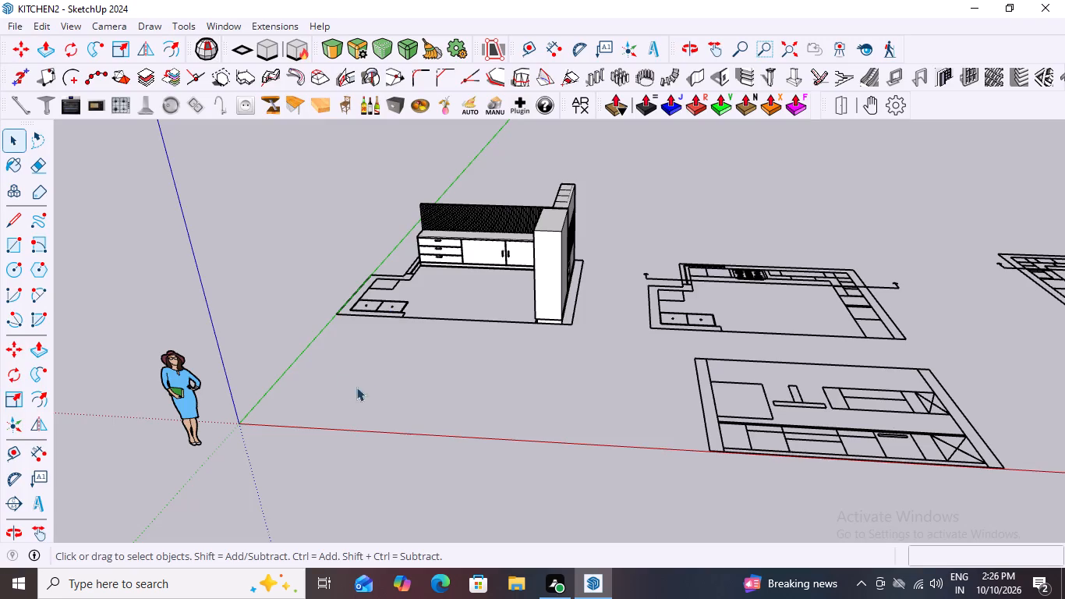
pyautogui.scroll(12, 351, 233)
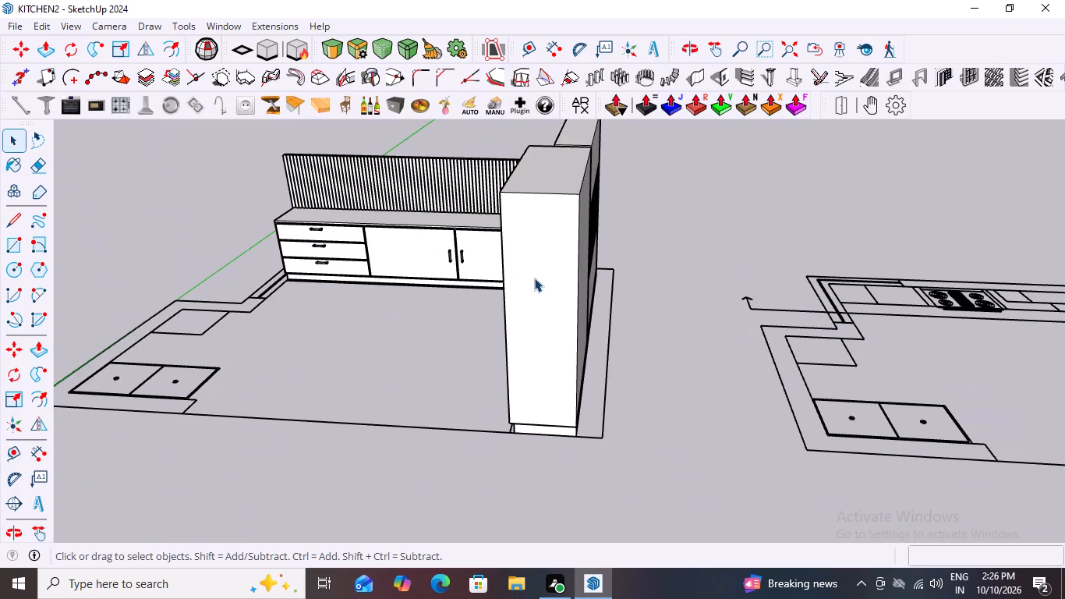
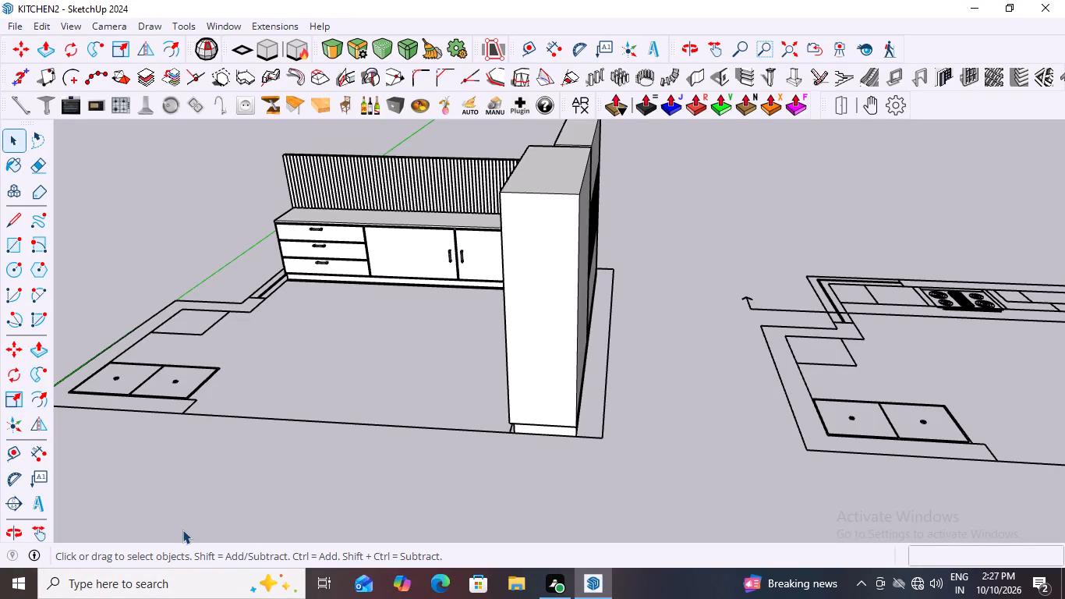
# Examine the modelled base cabinets, wall cabinet and tall unit from several sides.
pyautogui.scroll(-6, 454, 353)
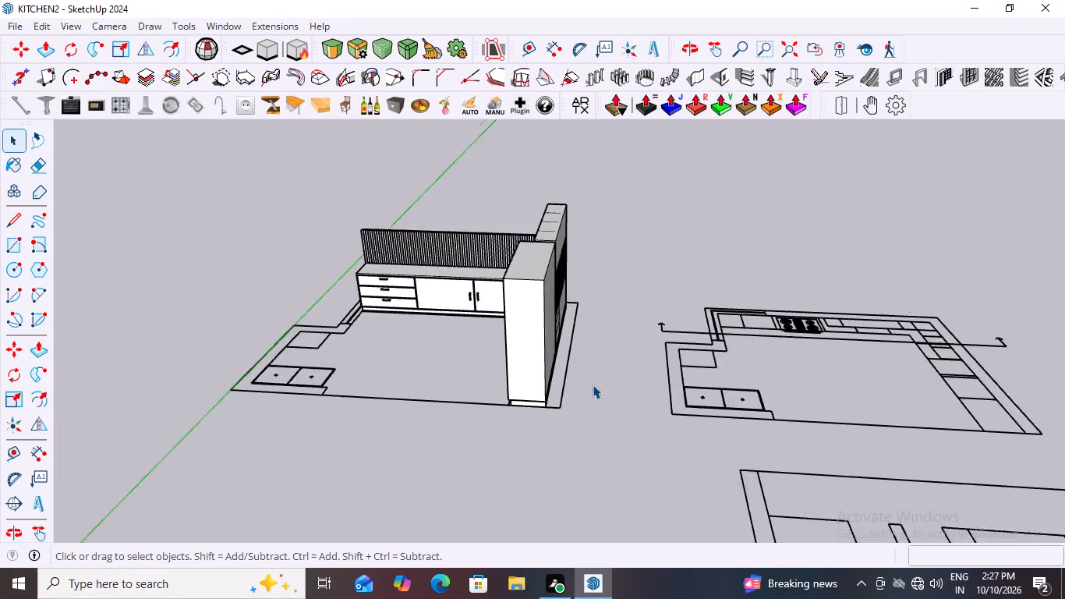
pyautogui.scroll(-2, 593, 385)
pyautogui.moveTo(709, 400); pyautogui.dragTo(855, 342, button='middle')
pyautogui.scroll(9, 525, 317)
pyautogui.moveTo(558, 364); pyautogui.dragTo(762, 439, button='middle')
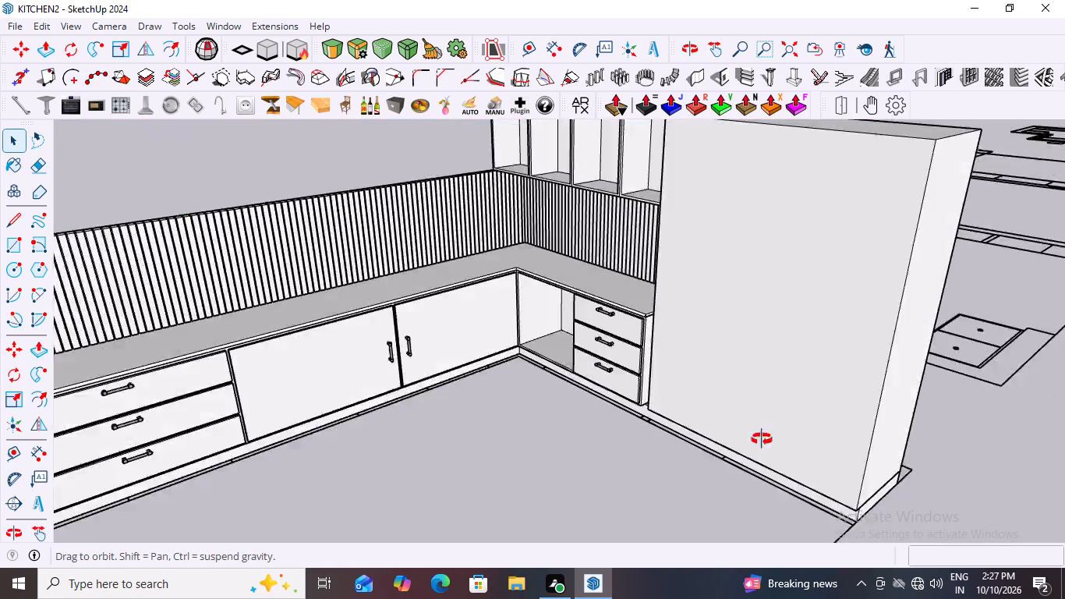
pyautogui.moveTo(762, 439); pyautogui.dragTo(772, 412, button='middle')
pyautogui.scroll(-7, 772, 412)
pyautogui.moveTo(679, 328); pyautogui.dragTo(876, 361, button='middle')
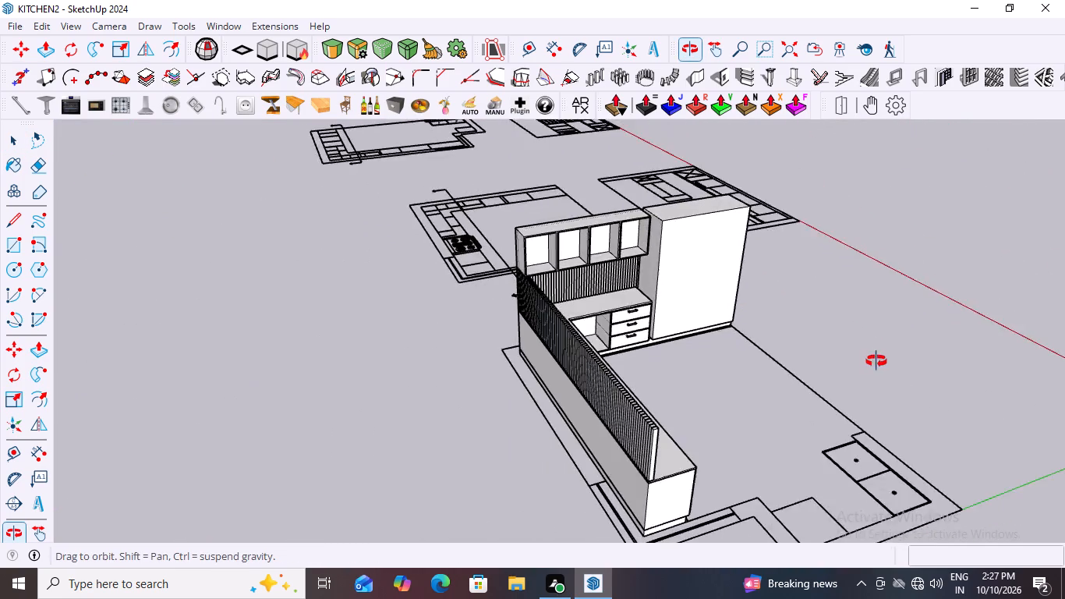
pyautogui.moveTo(876, 361); pyautogui.dragTo(729, 355, button='middle')
pyautogui.scroll(6, 641, 250)
pyautogui.moveTo(649, 298); pyautogui.dragTo(705, 275, button='middle')
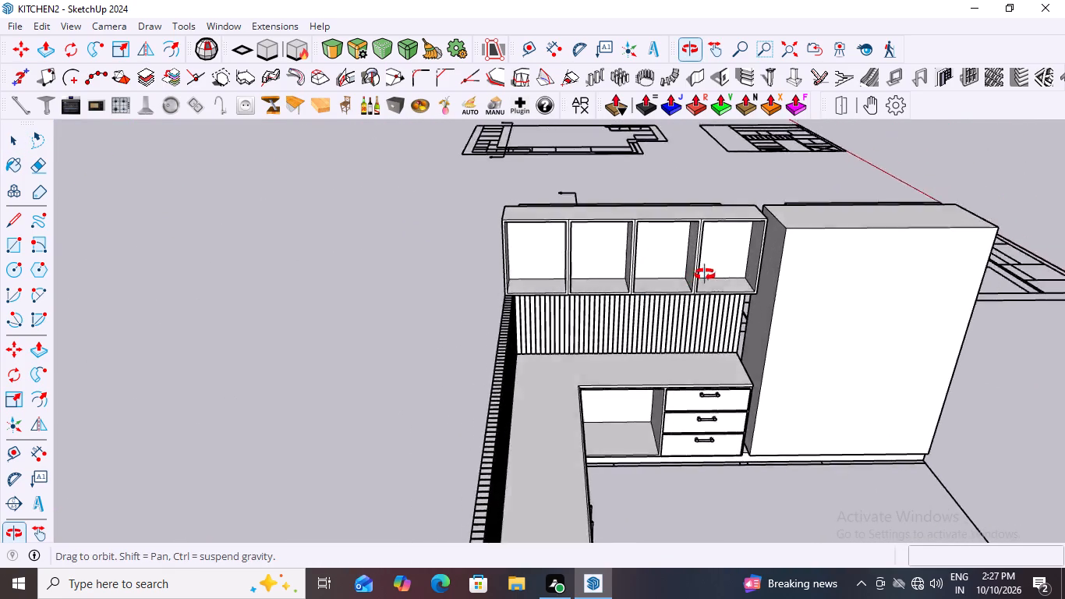
pyautogui.moveTo(705, 275); pyautogui.dragTo(738, 238, button='middle')
pyautogui.scroll(-1, 734, 239)
# Draw a rectangle of about 464 by 584 mm over the wall cabinet's open compartment nearest the slatted corner.
pyautogui.scroll(6, 714, 309)
pyautogui.moveTo(643, 292); pyautogui.dragTo(673, 404, button='middle')
pyautogui.scroll(-4, 673, 404)
pyautogui.scroll(7, 479, 275)
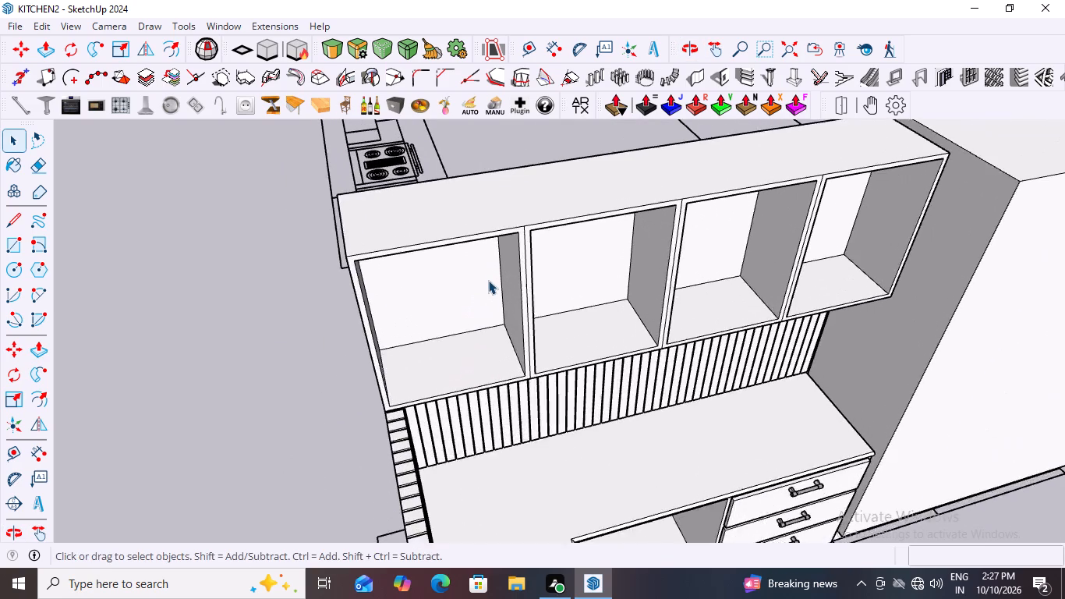
pyautogui.moveTo(488, 292); pyautogui.dragTo(487, 279, button='middle')
pyautogui.scroll(1, 415, 247)
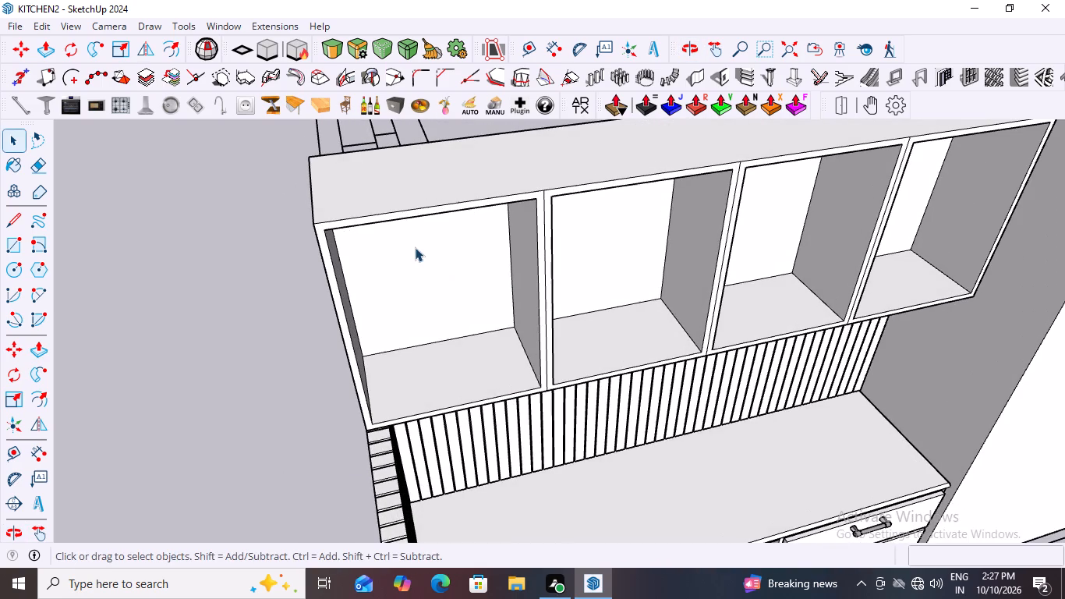
pyautogui.press('r')
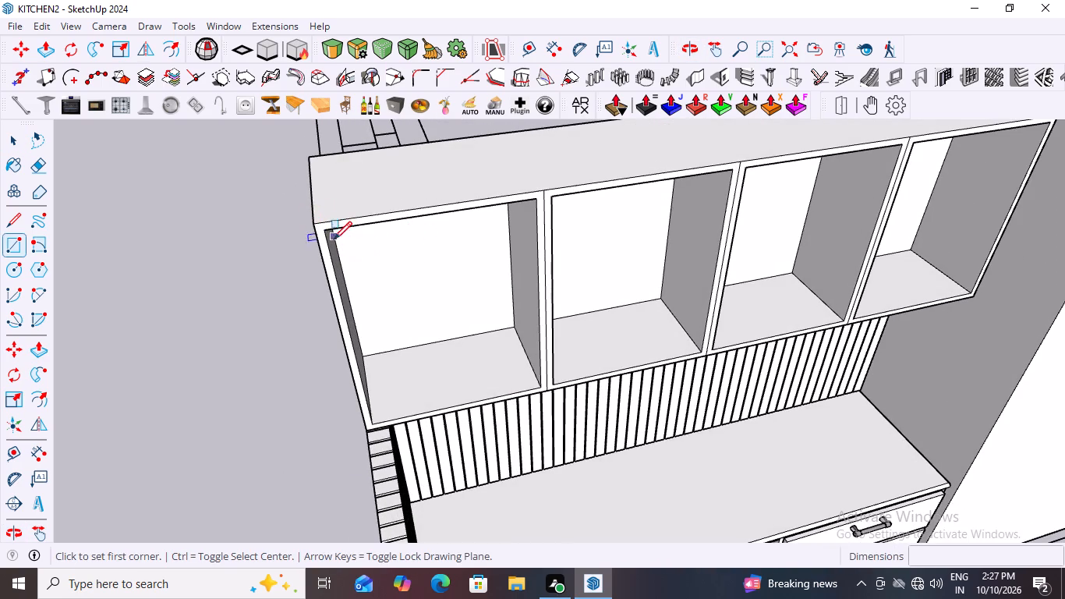
pyautogui.moveTo(323, 232); pyautogui.dragTo(328, 241)
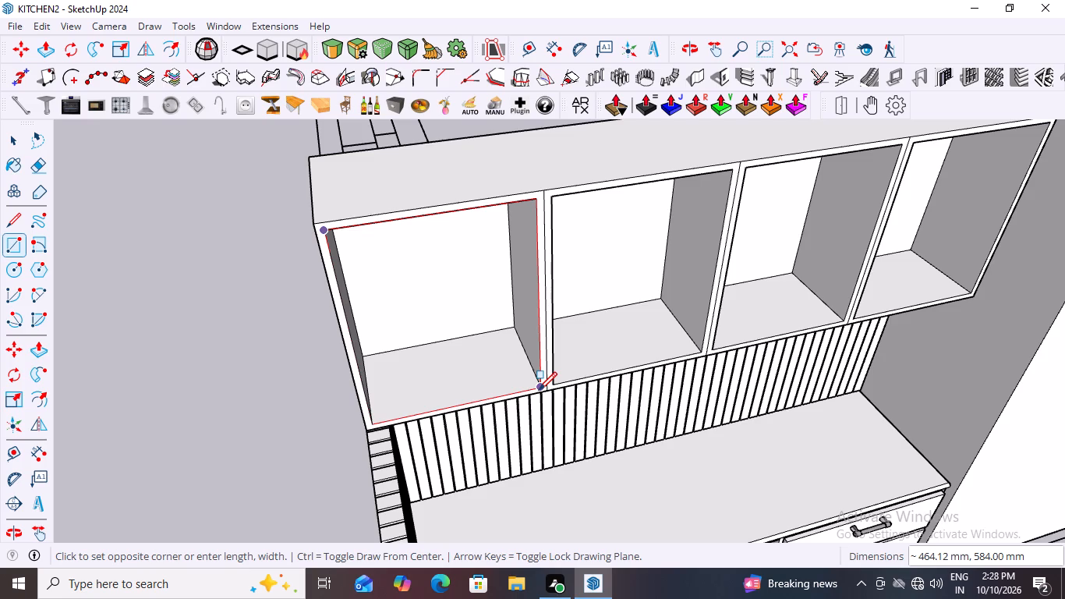
pyautogui.click(539, 390)
pyautogui.press('space')
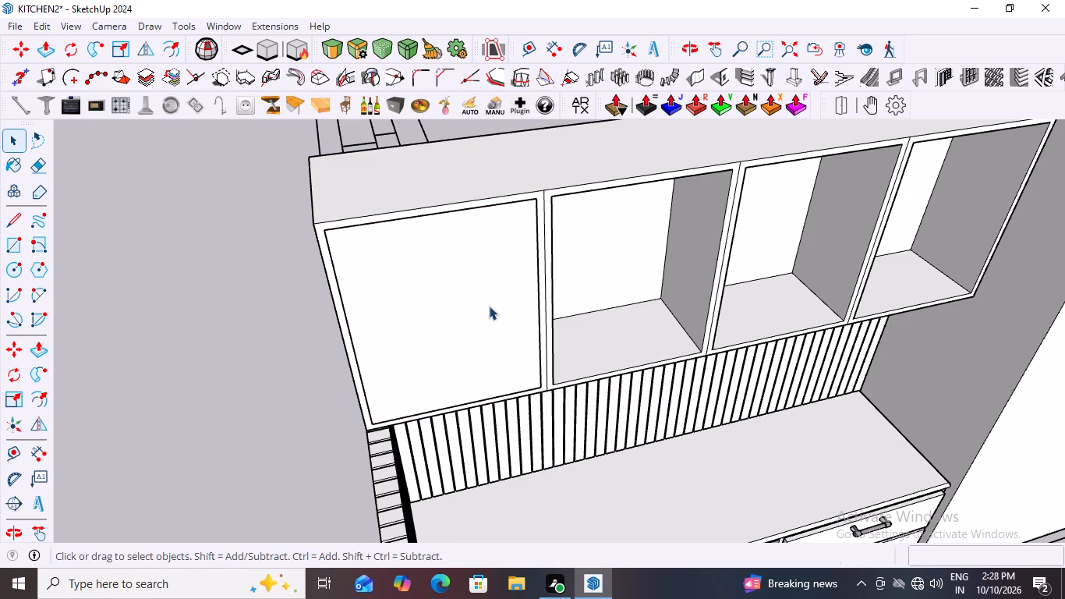
# Group the new rectangular face together with its edges.
pyautogui.doubleClick(490, 302)
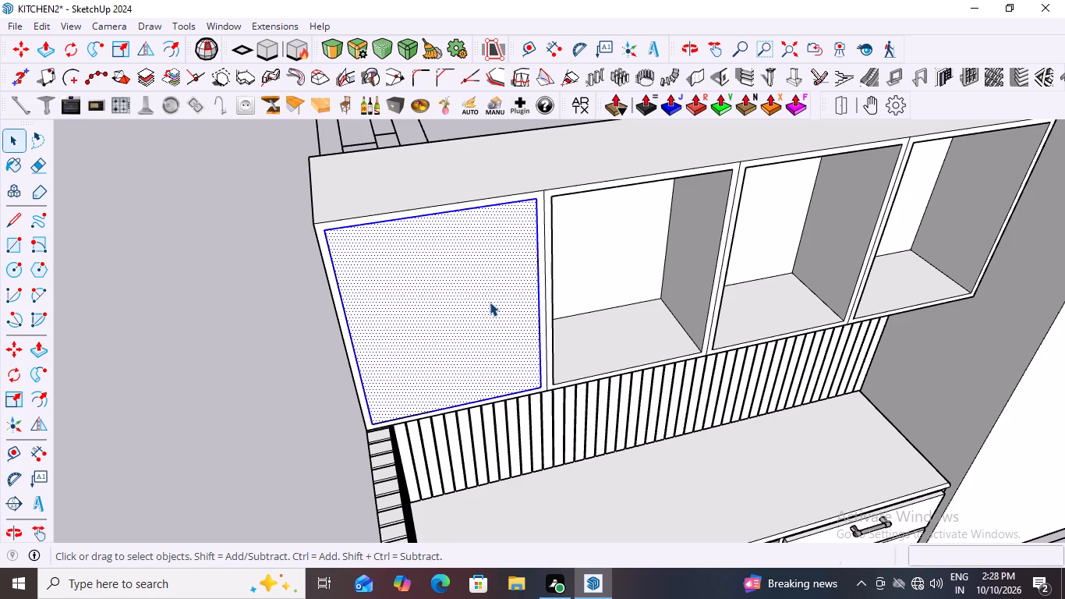
pyautogui.rightClick(490, 302)
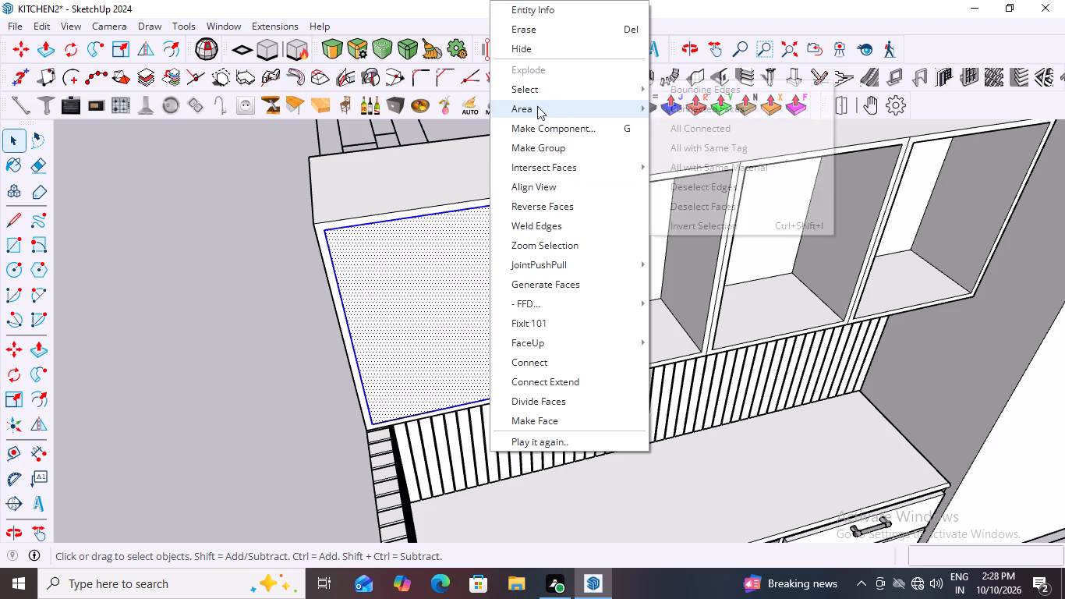
pyautogui.click(554, 150)
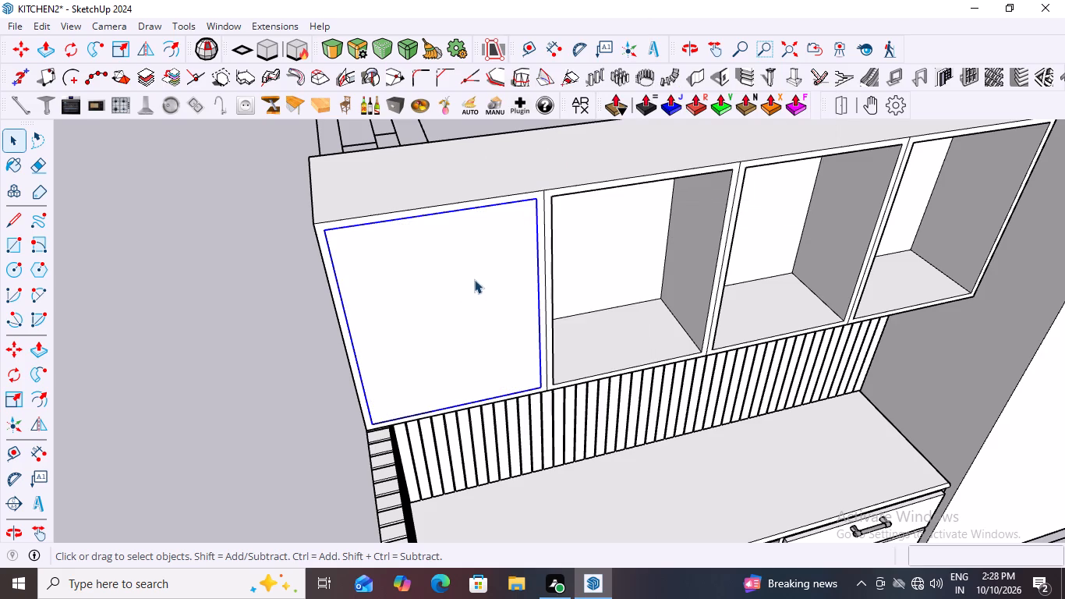
# Extrude the face inside the group outward by 18 mm as a door panel, and leave the group.
pyautogui.click(477, 289)
pyautogui.click(472, 285)
pyautogui.doubleClick(490, 277)
pyautogui.click(490, 277)
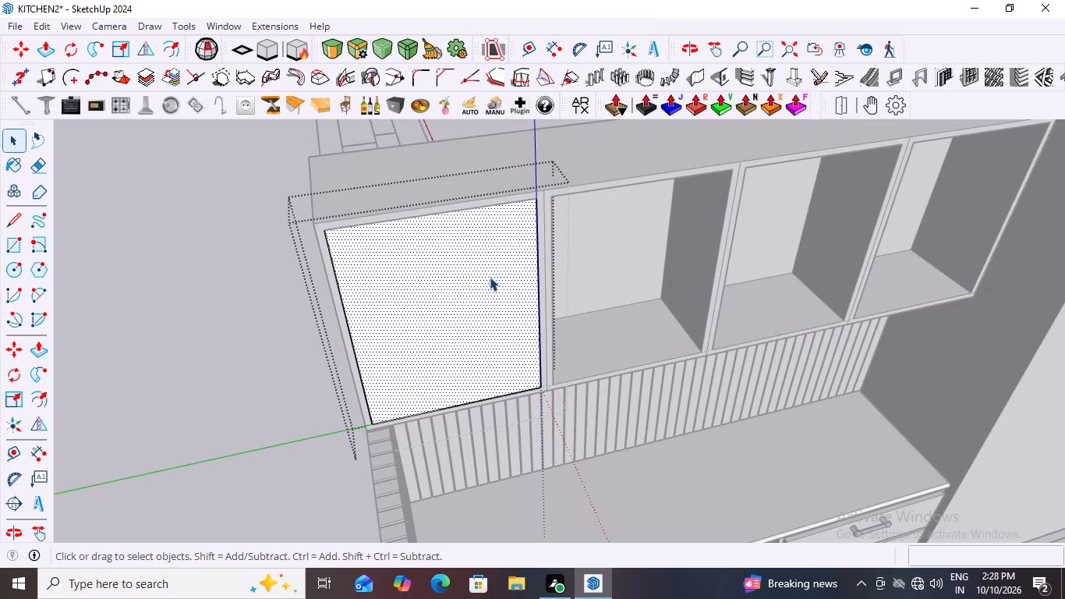
pyautogui.press('p')
pyautogui.click(490, 277)
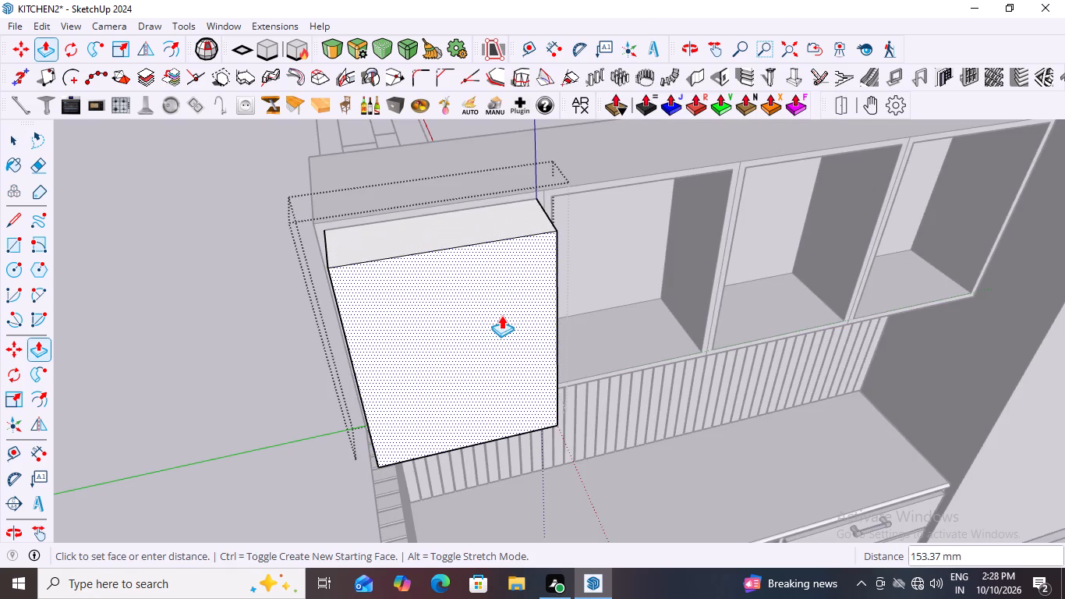
pyautogui.write('18mm')
pyautogui.press('Return')
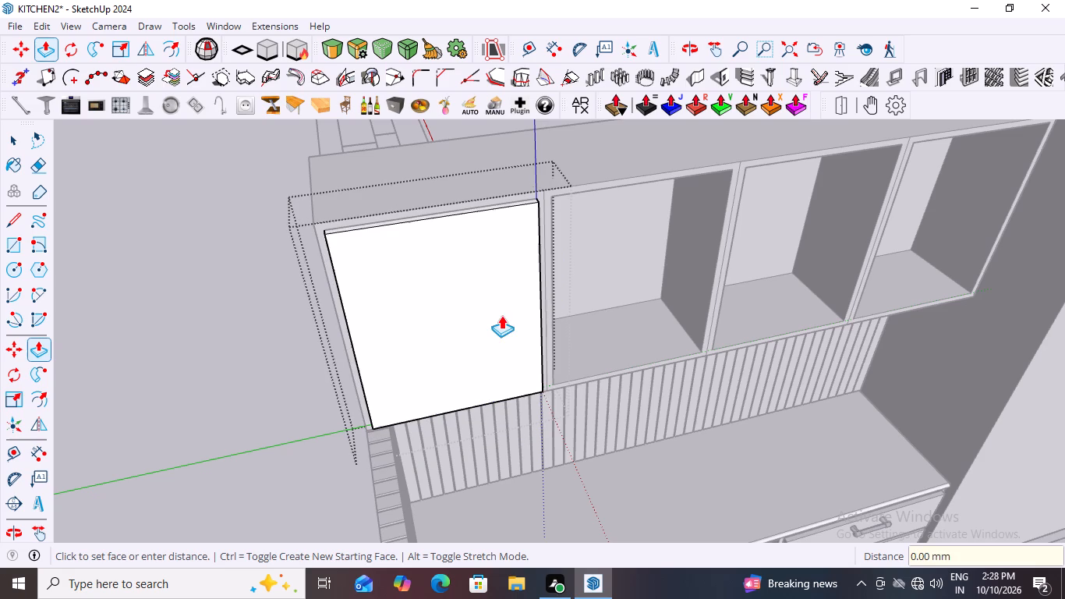
pyautogui.press('space')
pyautogui.click(222, 253)
# Inspect the new door panel on the wall cabinet and how the drawer unit meets the tall cabinet.
pyautogui.moveTo(505, 353); pyautogui.dragTo(351, 261, button='middle')
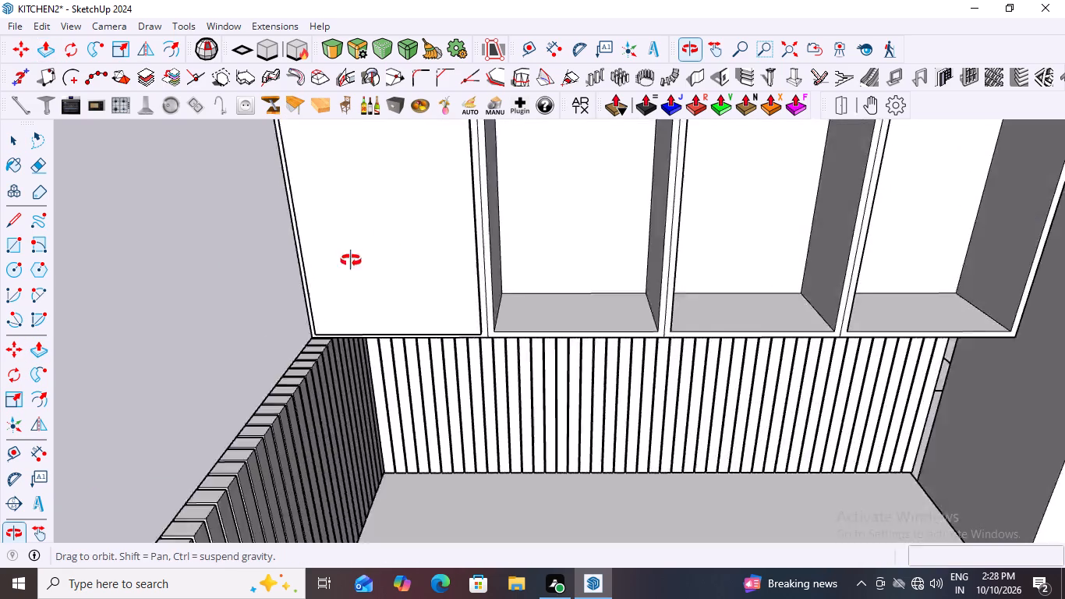
pyautogui.moveTo(351, 261); pyautogui.dragTo(482, 340, button='middle')
pyautogui.scroll(-2, 482, 340)
pyautogui.scroll(6, 345, 218)
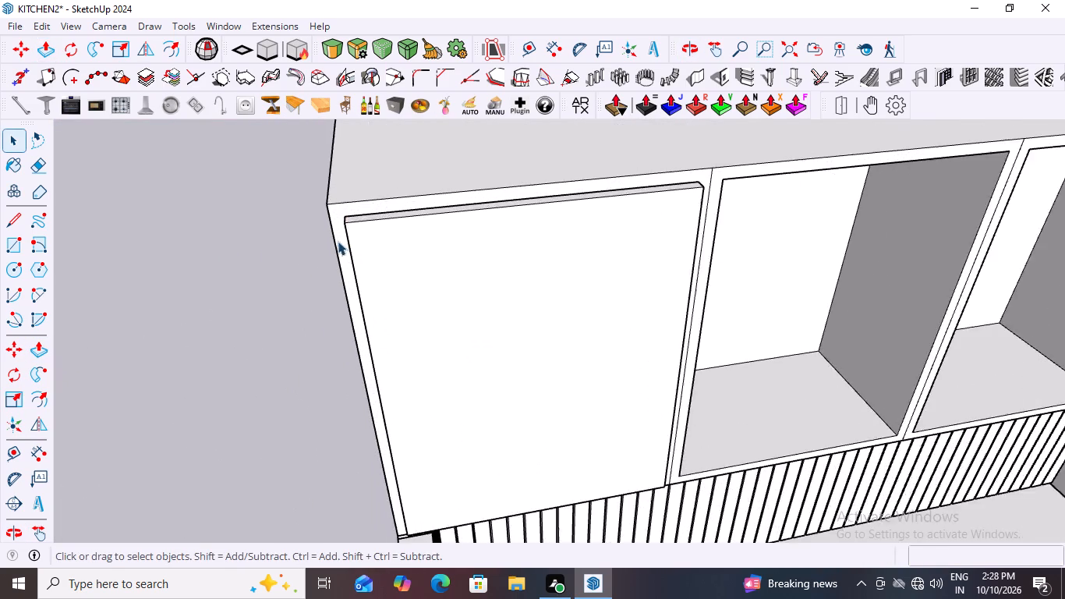
pyautogui.scroll(8, 338, 241)
pyautogui.scroll(-5, 279, 243)
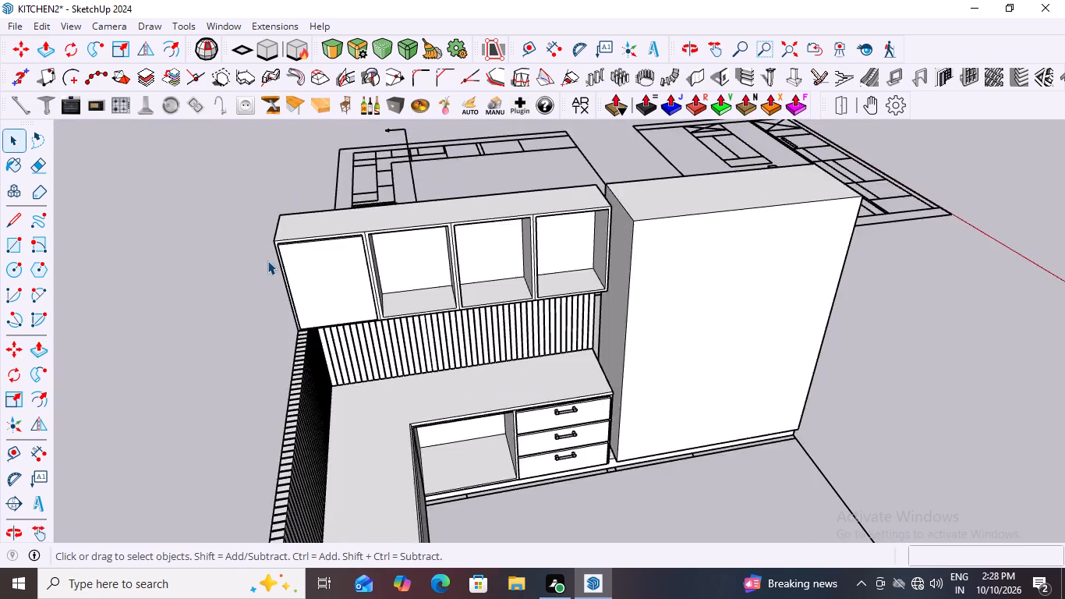
pyautogui.scroll(-3, 267, 261)
pyautogui.moveTo(327, 279); pyautogui.dragTo(332, 255, button='middle')
pyautogui.scroll(7, 331, 274)
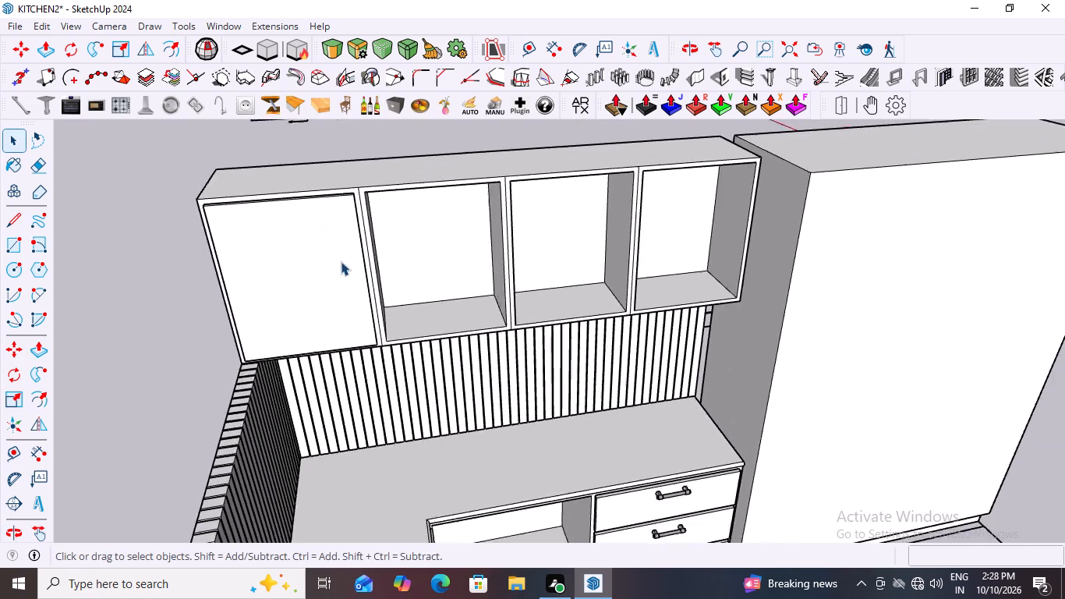
pyautogui.scroll(2, 341, 261)
pyautogui.scroll(-3, 355, 256)
pyautogui.scroll(-6, 397, 335)
pyautogui.moveTo(486, 430); pyautogui.dragTo(371, 371, button='middle')
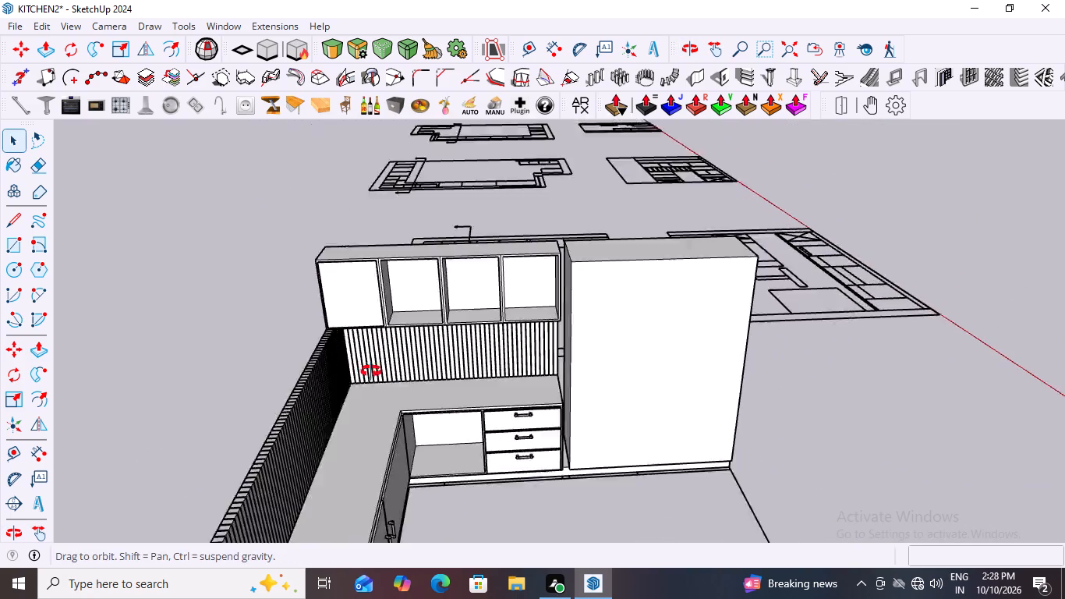
pyautogui.moveTo(371, 371); pyautogui.dragTo(434, 387, button='middle')
pyautogui.scroll(8, 533, 434)
pyautogui.scroll(-2, 561, 402)
pyautogui.scroll(10, 575, 409)
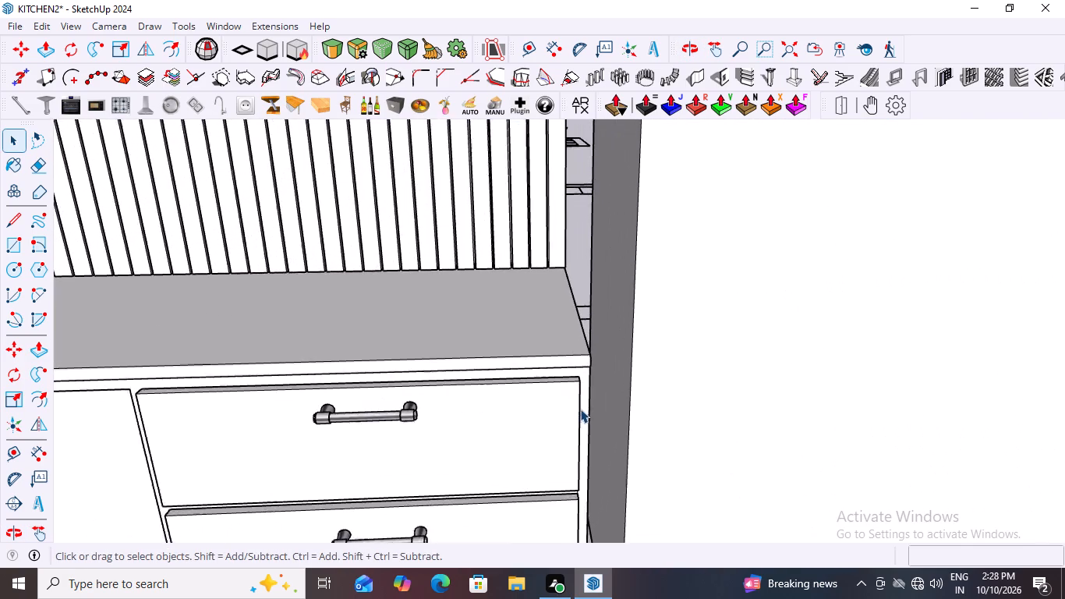
pyautogui.scroll(2, 580, 409)
pyautogui.moveTo(580, 404); pyautogui.dragTo(571, 395, button='middle')
pyautogui.scroll(-4, 612, 364)
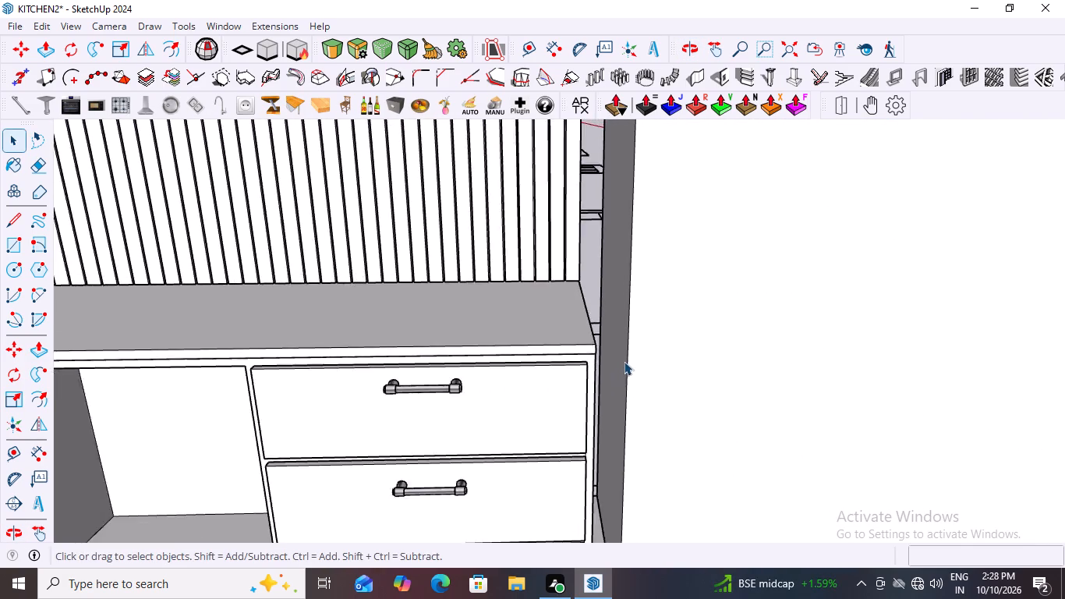
pyautogui.scroll(-9, 624, 361)
pyautogui.scroll(-6, 468, 379)
pyautogui.moveTo(429, 416); pyautogui.dragTo(348, 414, button='middle')
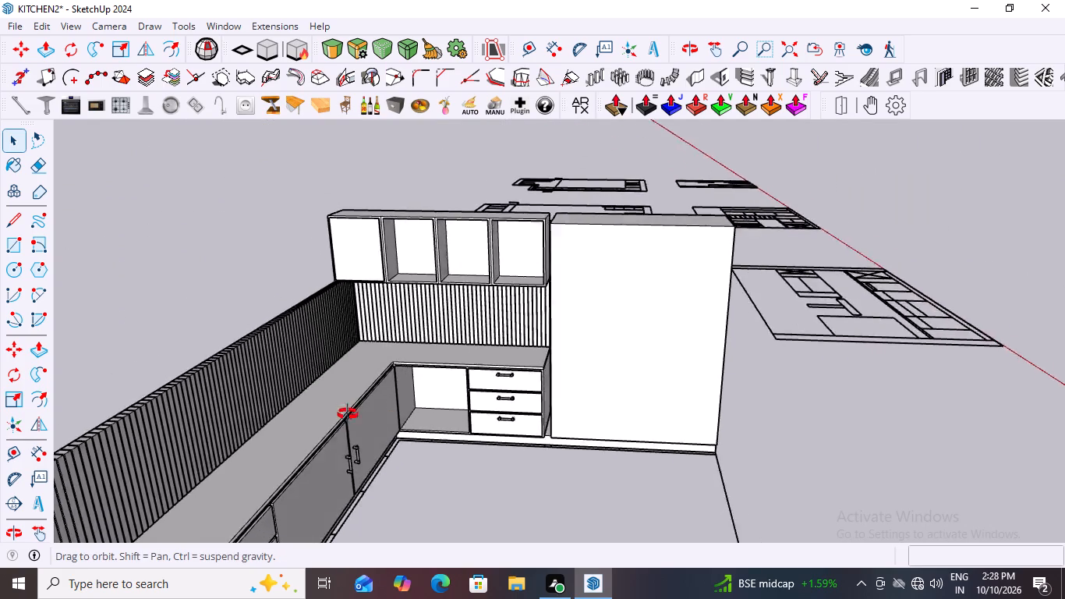
pyautogui.moveTo(348, 414); pyautogui.dragTo(499, 446, button='middle')
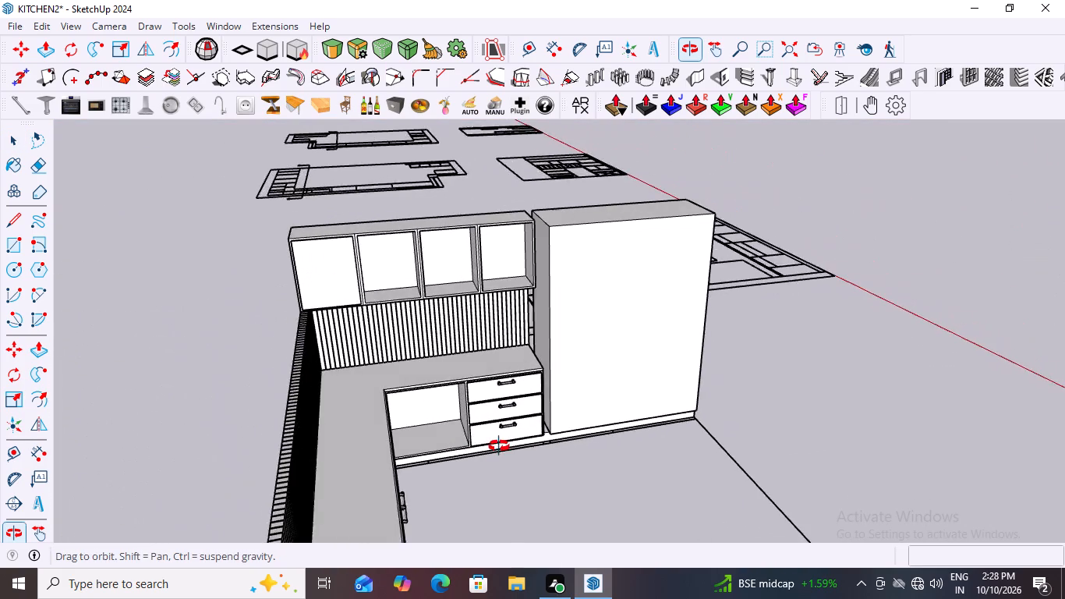
pyautogui.moveTo(499, 446); pyautogui.dragTo(510, 455, button='middle')
# Copy the door panel about 500 mm along the wall cabinet onto the second compartment.
pyautogui.scroll(8, 323, 280)
pyautogui.click(340, 232)
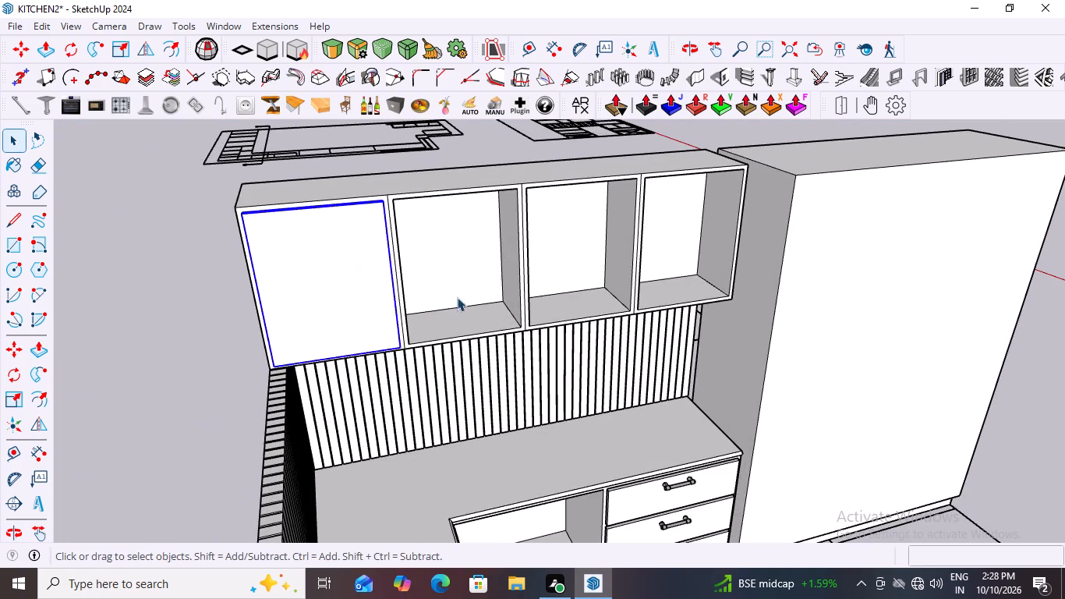
pyautogui.moveTo(455, 297); pyautogui.dragTo(314, 292, button='middle')
pyautogui.scroll(8, 408, 308)
pyautogui.scroll(-2, 362, 303)
pyautogui.scroll(7, 363, 328)
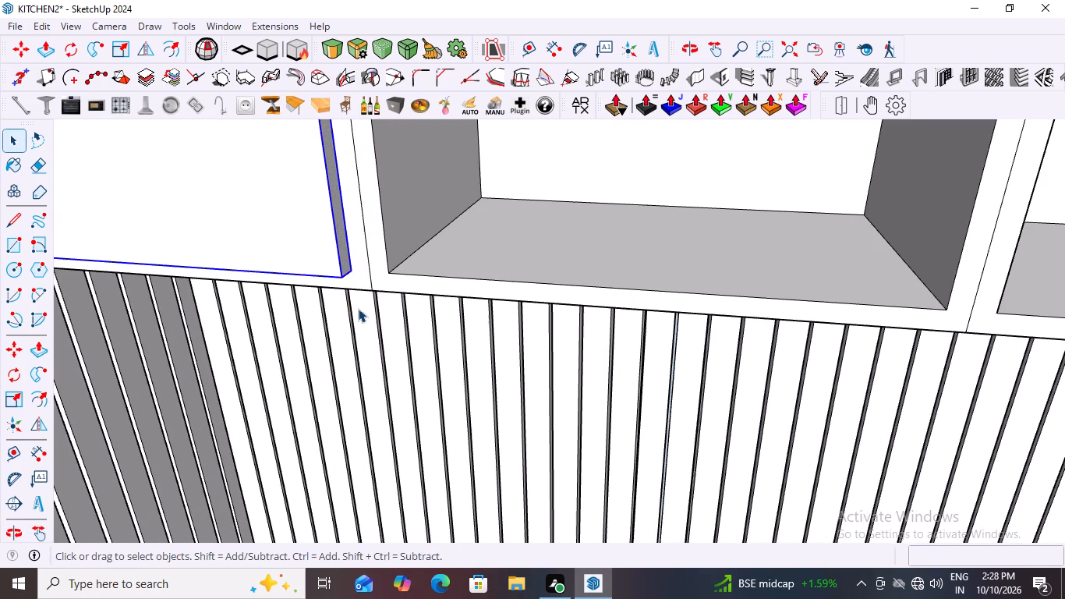
pyautogui.press('m')
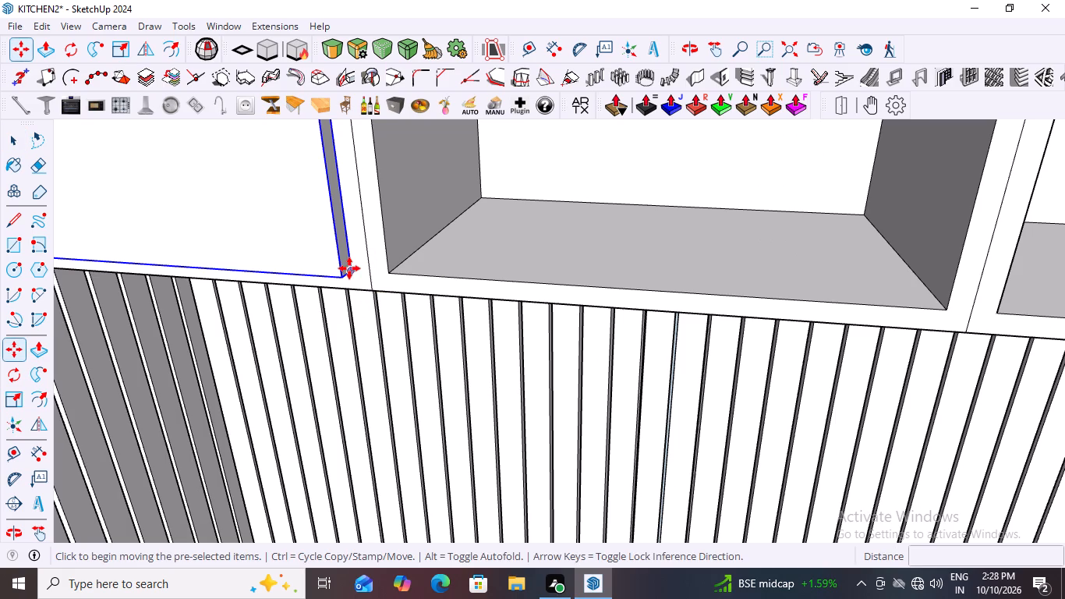
pyautogui.click(352, 270)
pyautogui.scroll(-7, 270, 263)
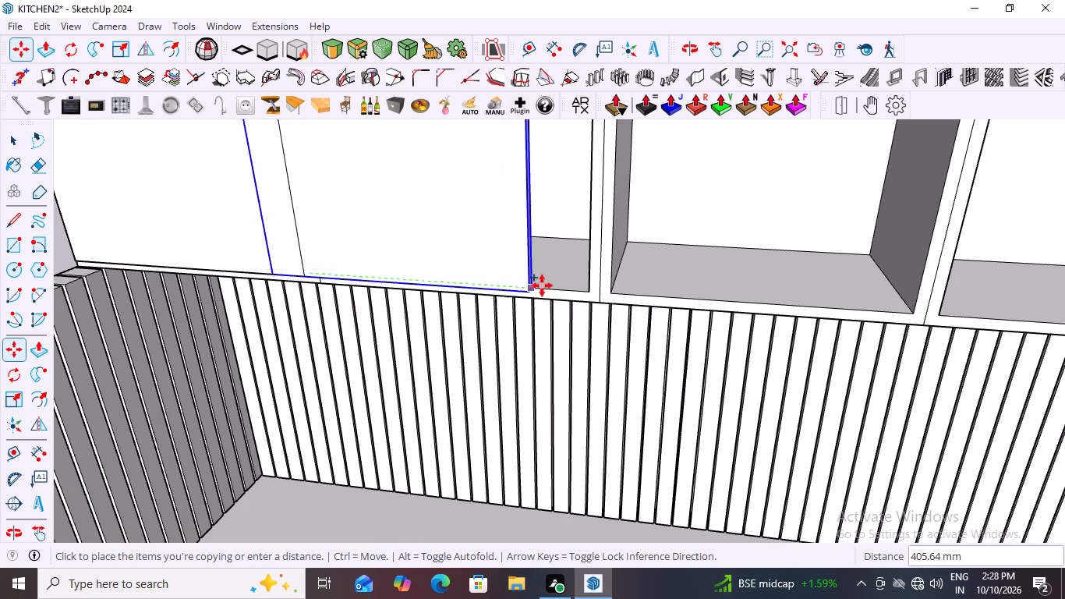
pyautogui.scroll(5, 568, 293)
pyautogui.moveTo(544, 307); pyautogui.dragTo(445, 318, button='middle')
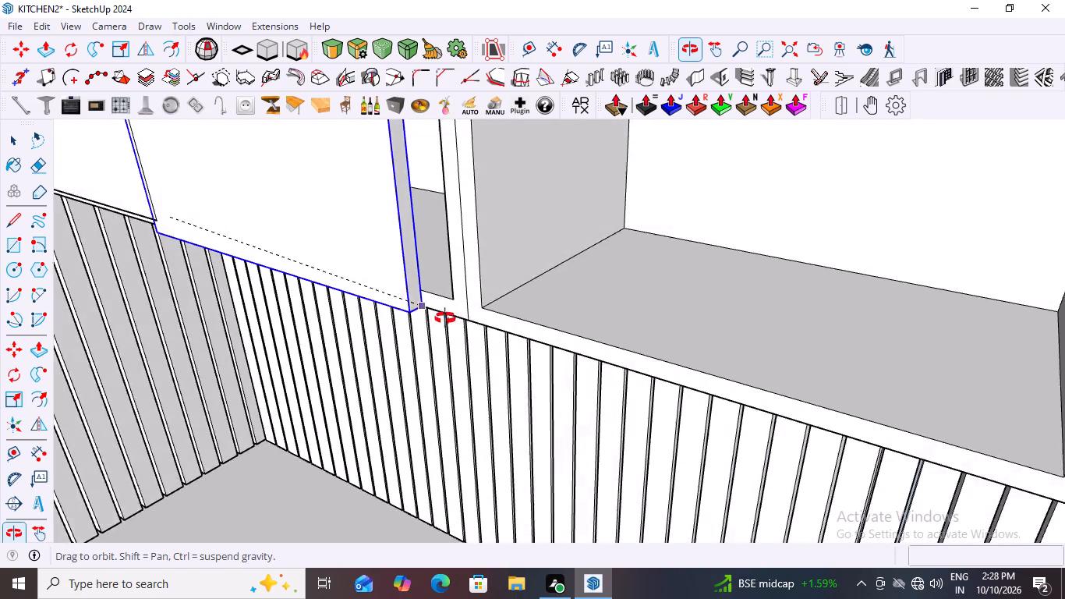
pyautogui.moveTo(445, 318); pyautogui.dragTo(461, 316, button='middle')
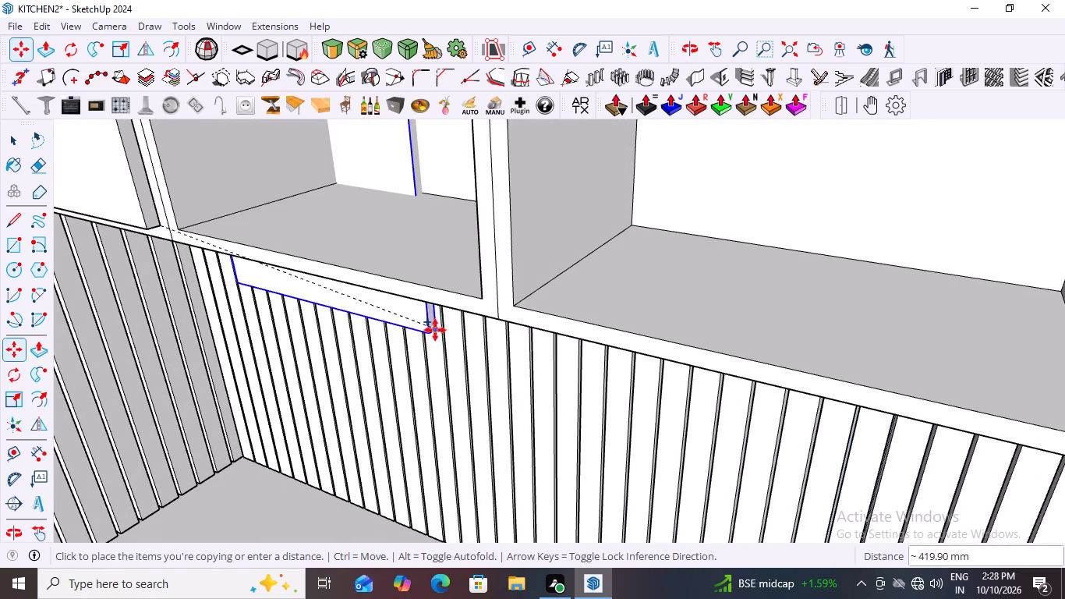
pyautogui.scroll(11, 492, 290)
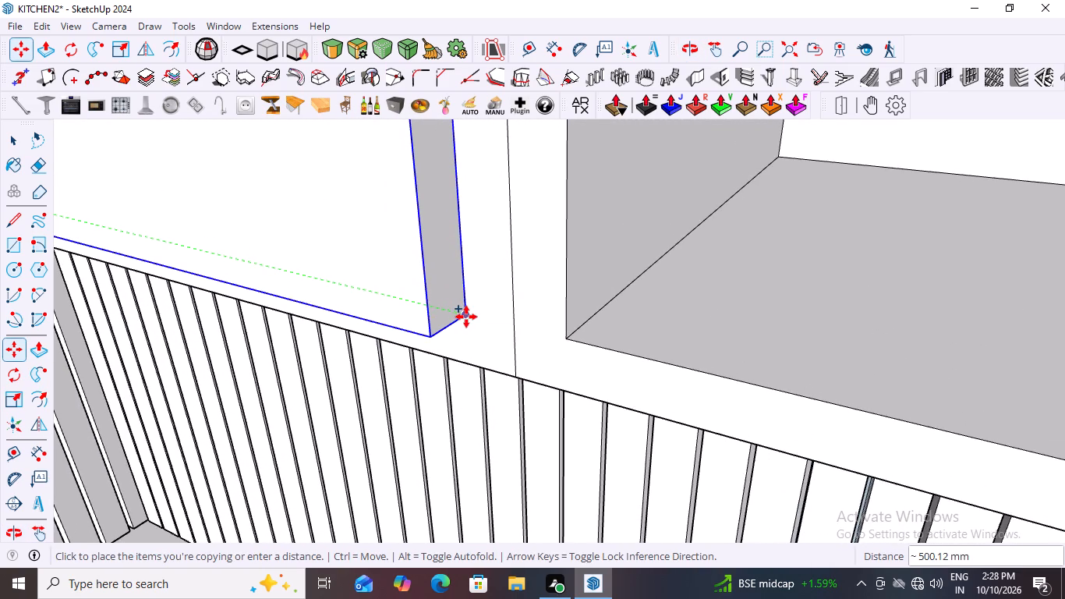
pyautogui.click(465, 315)
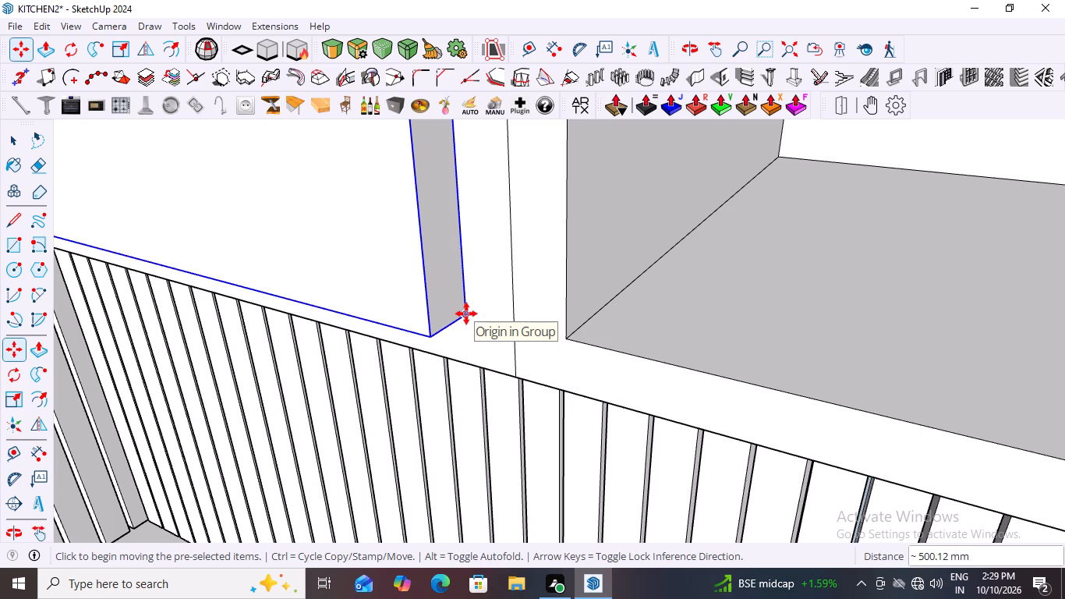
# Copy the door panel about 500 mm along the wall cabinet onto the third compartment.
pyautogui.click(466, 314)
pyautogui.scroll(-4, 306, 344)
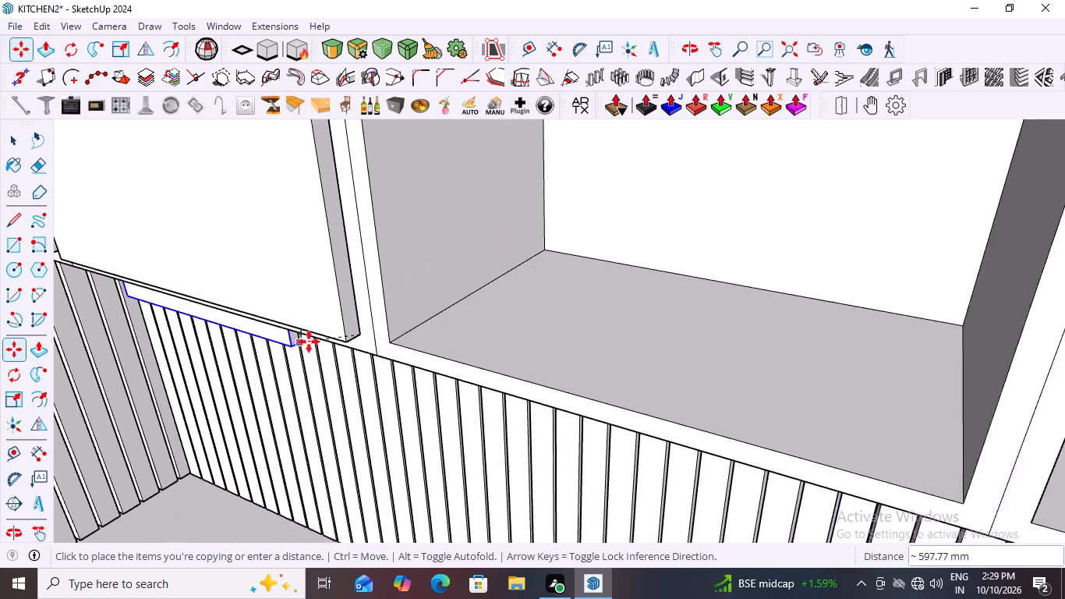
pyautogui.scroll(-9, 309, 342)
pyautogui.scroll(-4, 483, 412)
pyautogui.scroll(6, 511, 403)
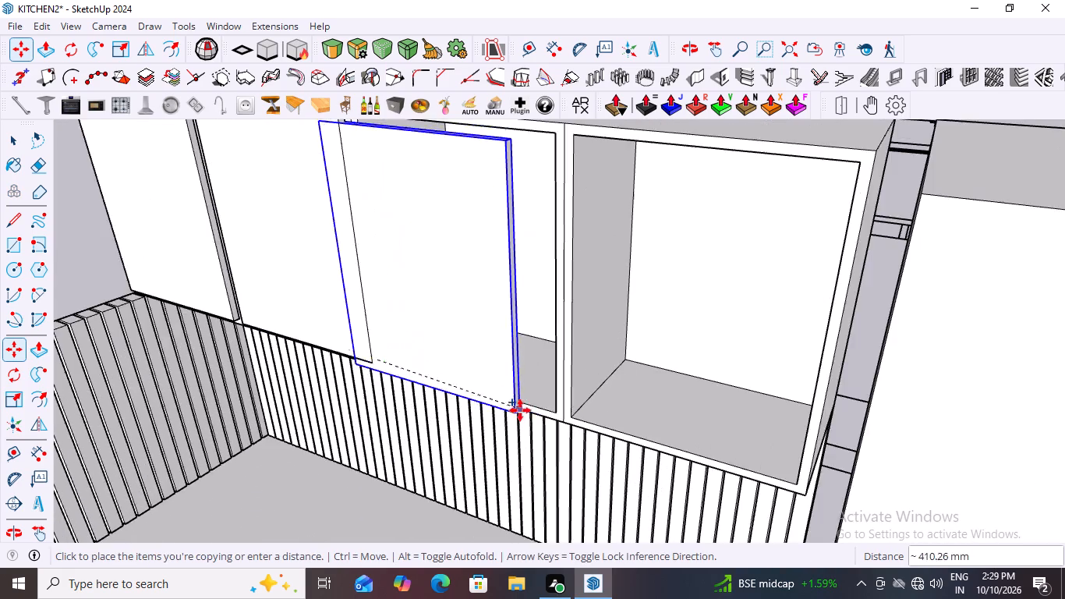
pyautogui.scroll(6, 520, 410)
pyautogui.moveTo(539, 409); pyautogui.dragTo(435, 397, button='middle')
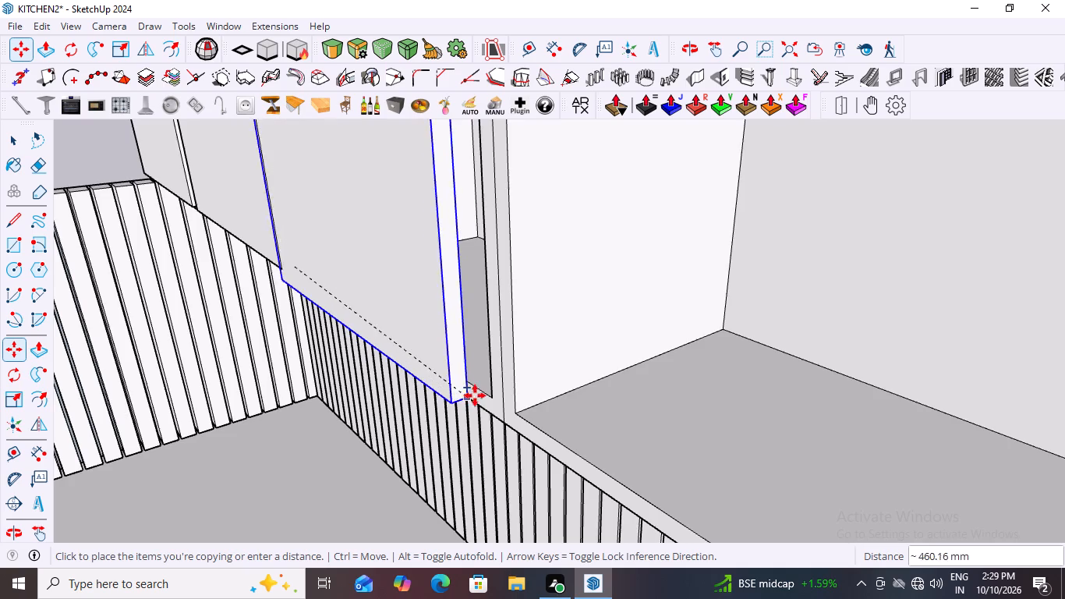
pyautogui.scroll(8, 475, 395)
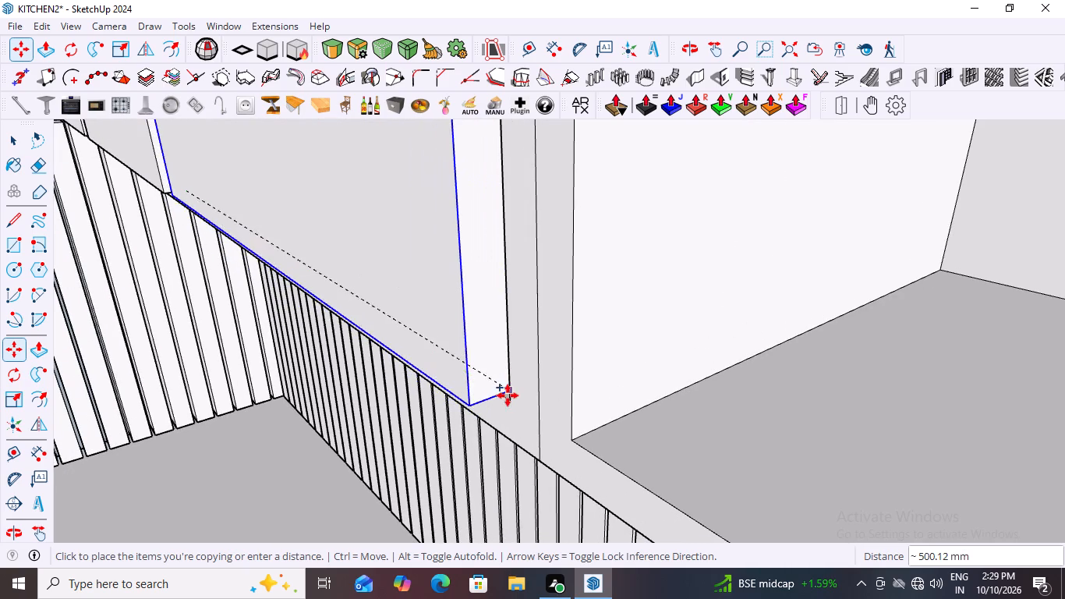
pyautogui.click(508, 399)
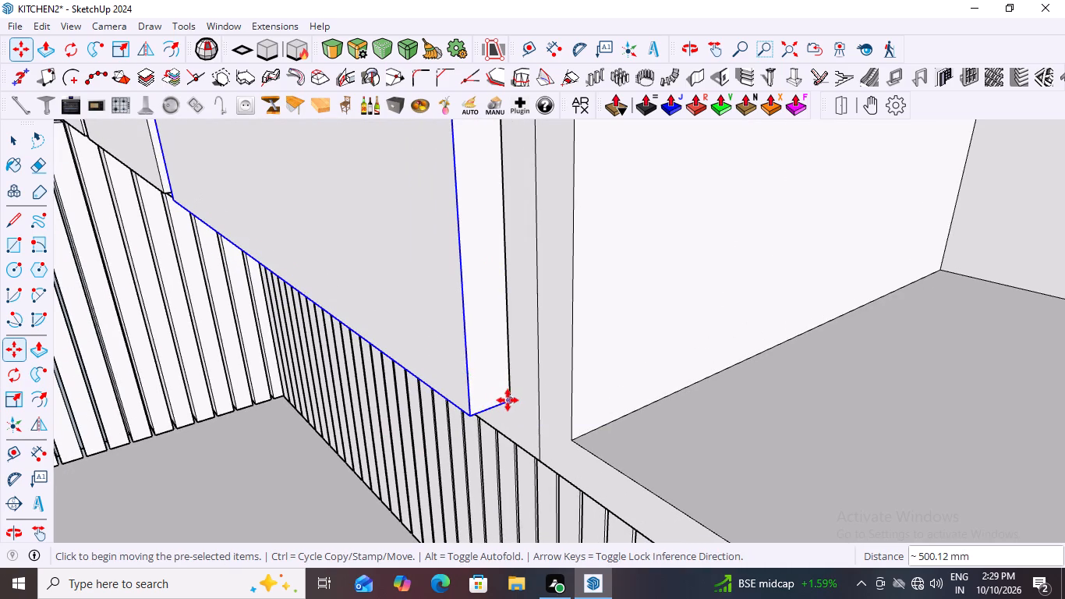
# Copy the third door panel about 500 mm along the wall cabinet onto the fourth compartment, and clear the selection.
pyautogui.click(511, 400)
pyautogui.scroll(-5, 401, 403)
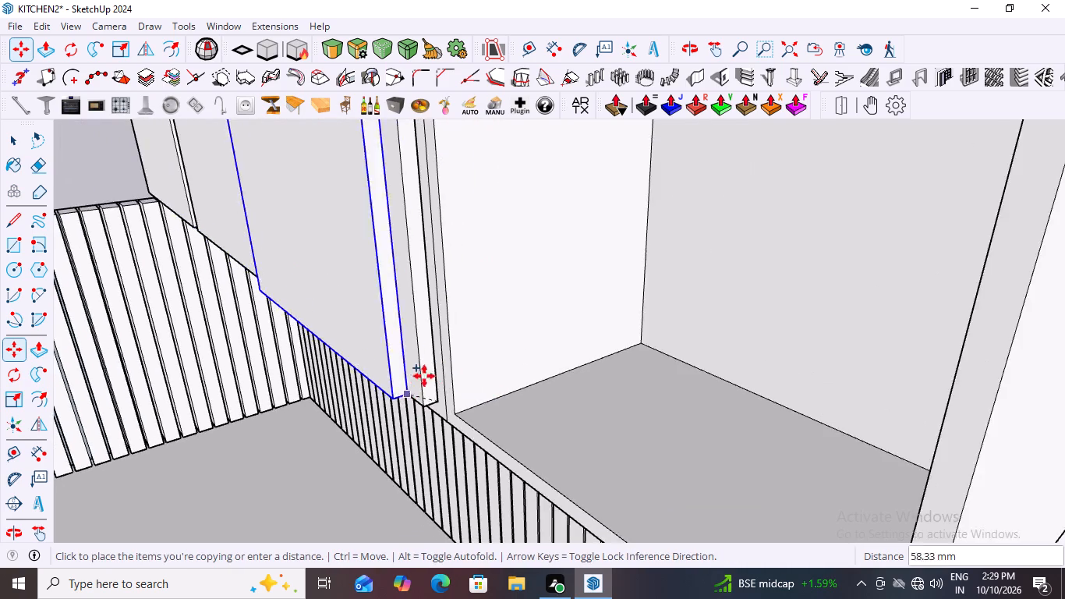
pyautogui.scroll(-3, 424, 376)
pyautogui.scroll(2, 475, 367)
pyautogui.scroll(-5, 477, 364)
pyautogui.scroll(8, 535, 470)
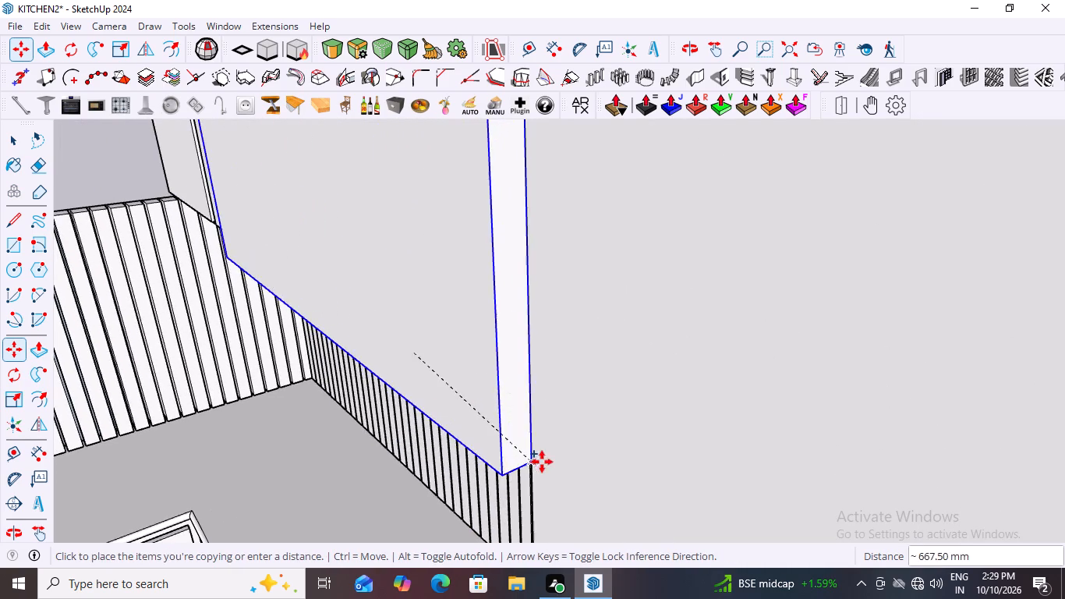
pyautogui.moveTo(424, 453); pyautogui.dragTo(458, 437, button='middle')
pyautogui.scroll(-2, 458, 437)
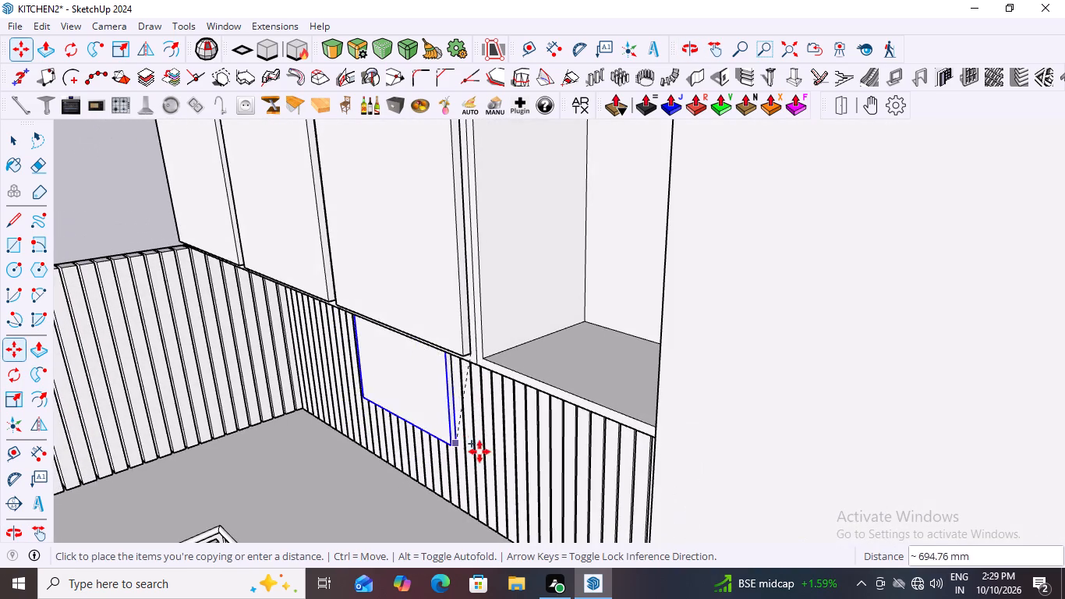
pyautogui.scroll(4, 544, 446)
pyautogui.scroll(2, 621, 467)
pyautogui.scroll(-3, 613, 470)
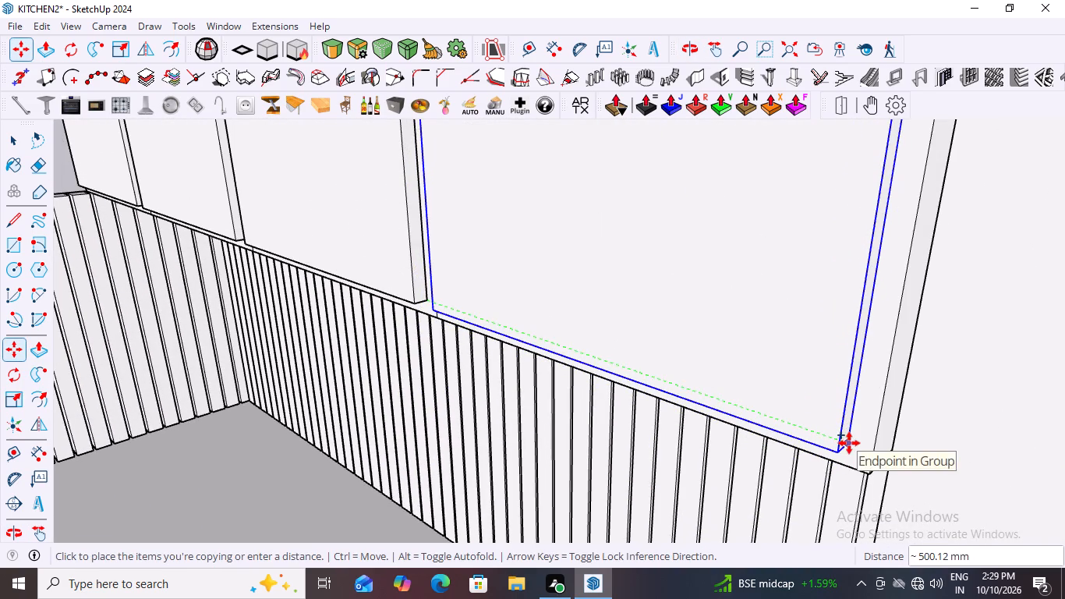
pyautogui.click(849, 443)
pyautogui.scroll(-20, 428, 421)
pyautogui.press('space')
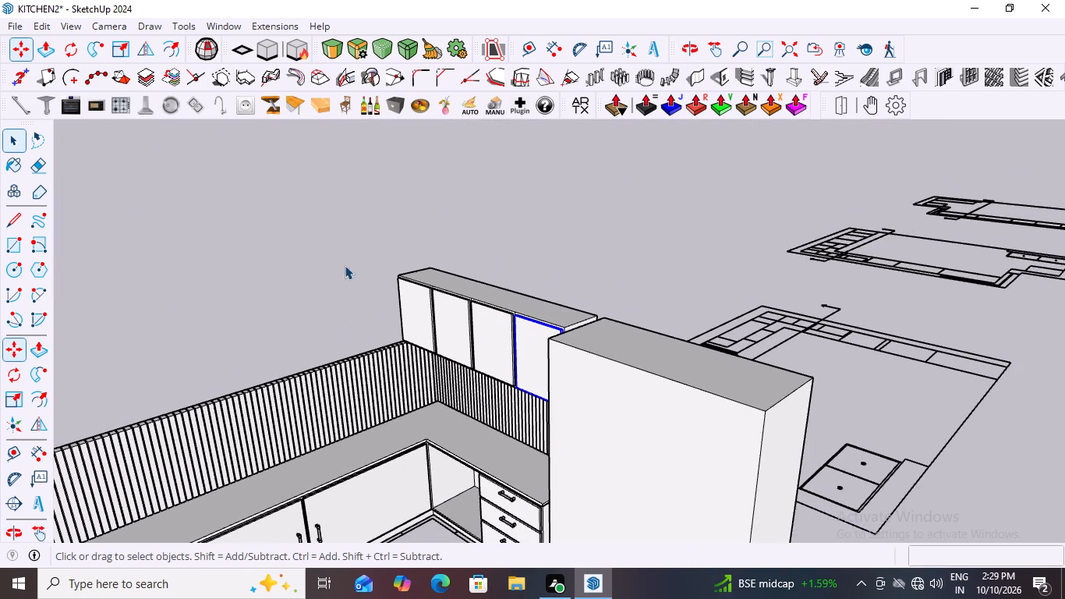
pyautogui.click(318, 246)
# Inspect the four door panels on the wall cabinet, the frame strips between them and the kitchen as a whole.
pyautogui.scroll(-8, 446, 357)
pyautogui.moveTo(441, 405); pyautogui.dragTo(614, 417, button='middle')
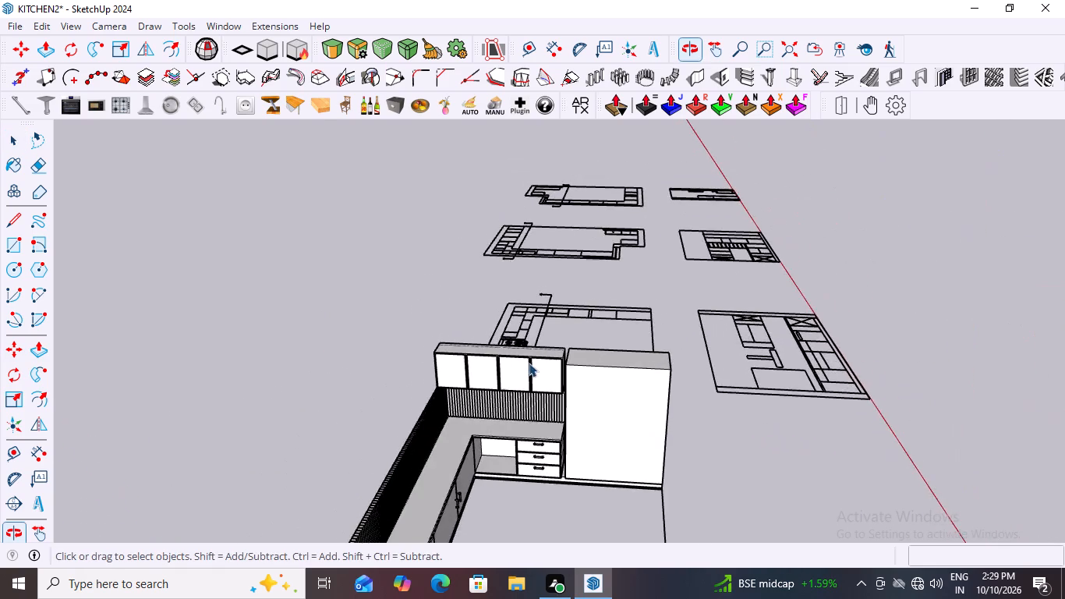
pyautogui.scroll(20, 528, 361)
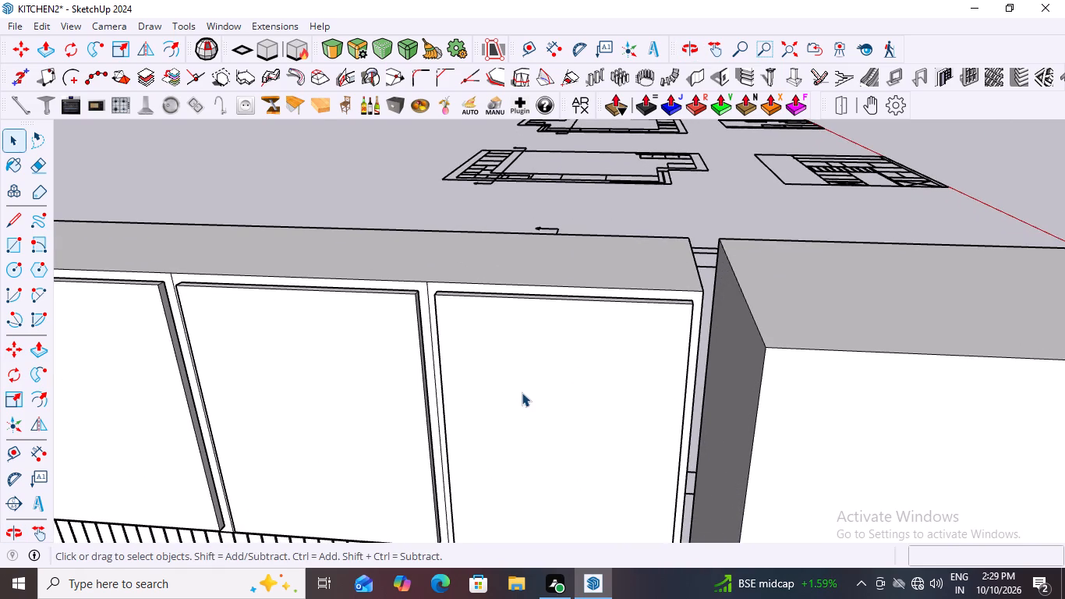
pyautogui.scroll(-8, 596, 361)
pyautogui.moveTo(564, 453); pyautogui.dragTo(539, 454, button='middle')
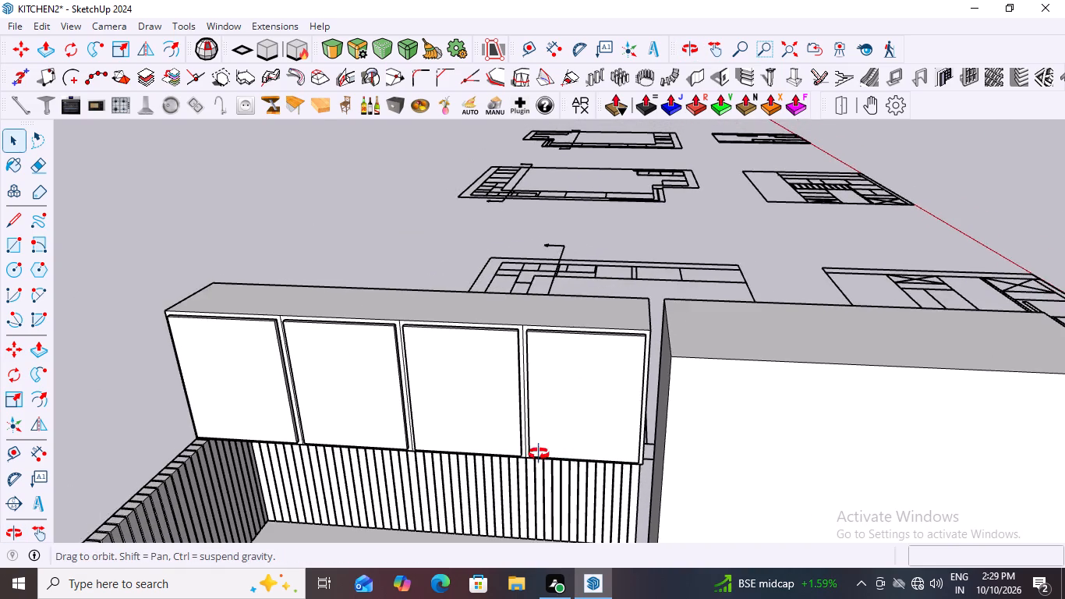
pyautogui.moveTo(539, 454); pyautogui.dragTo(676, 397, button='middle')
pyautogui.scroll(16, 443, 319)
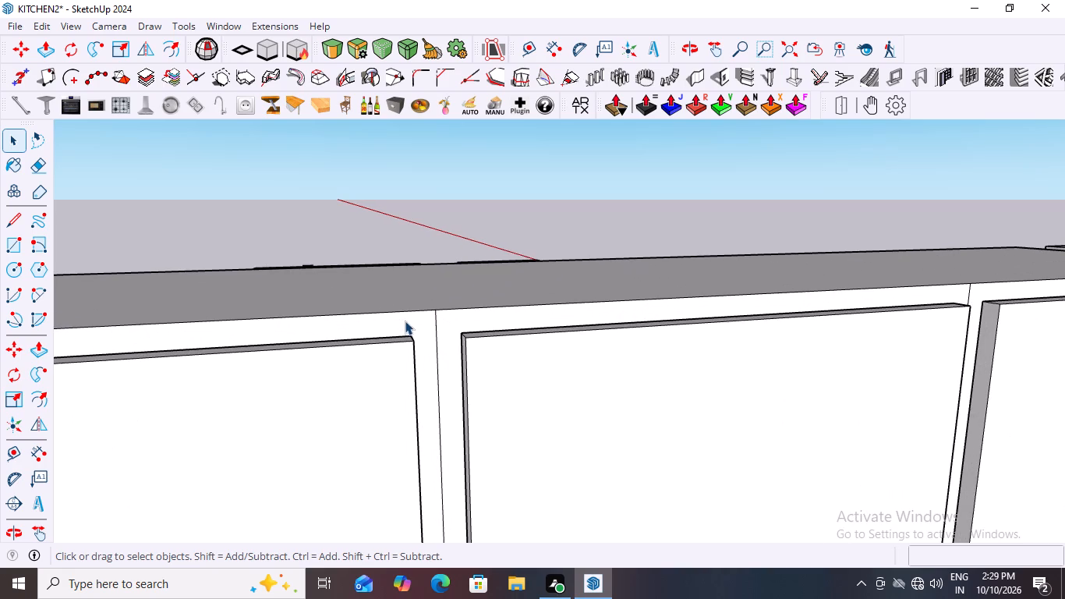
pyautogui.scroll(-8, 412, 324)
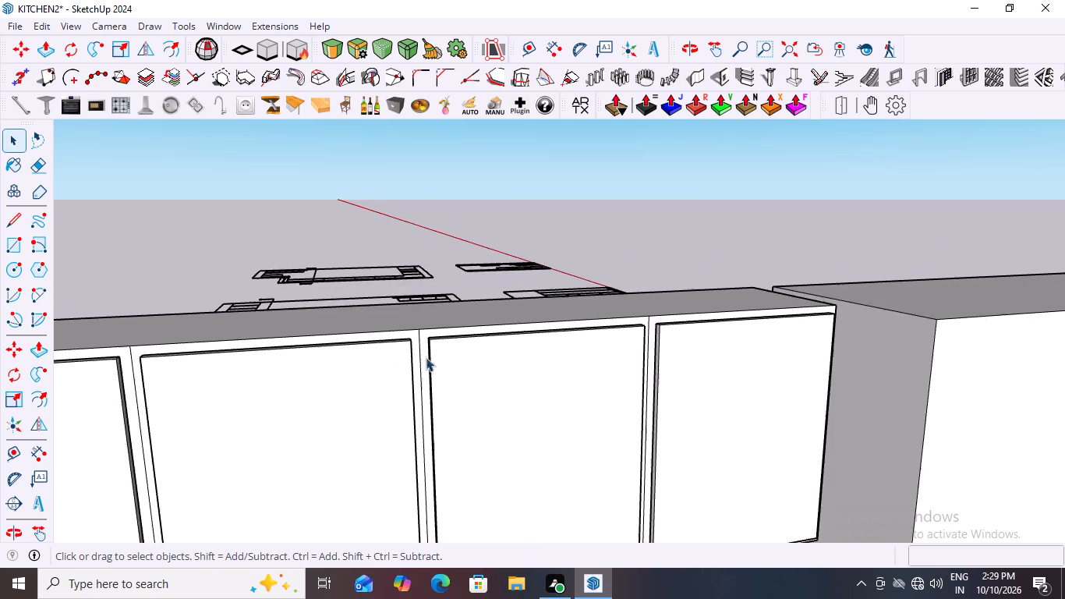
pyautogui.scroll(-18, 426, 357)
pyautogui.moveTo(545, 466); pyautogui.dragTo(354, 454, button='middle')
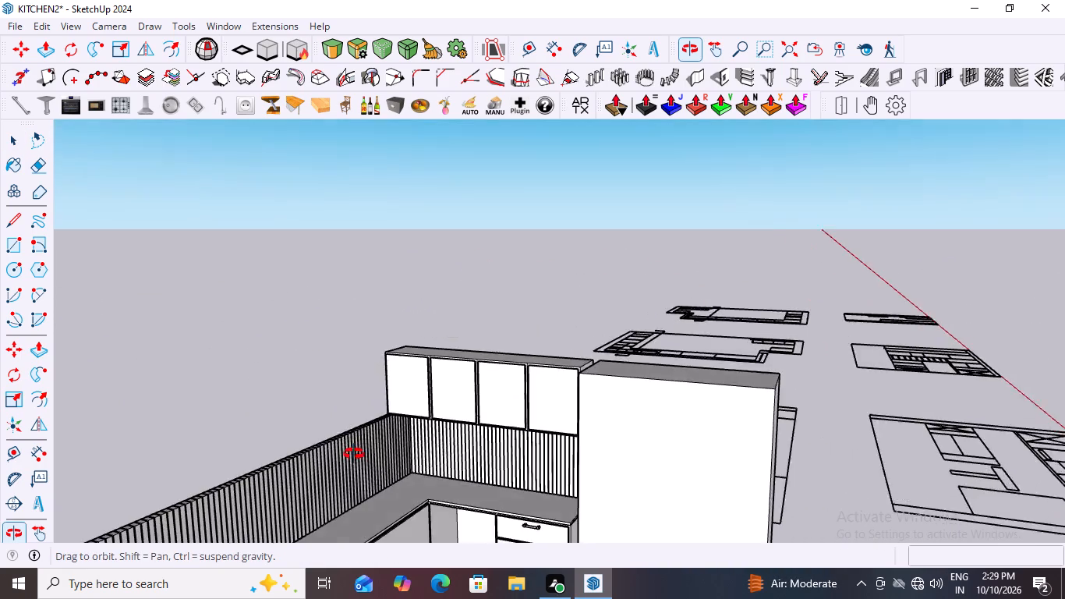
pyautogui.moveTo(354, 454); pyautogui.dragTo(285, 429, button='middle')
pyautogui.scroll(-5, 323, 406)
pyautogui.scroll(3, 264, 530)
pyautogui.moveTo(338, 515); pyautogui.dragTo(324, 518, button='middle')
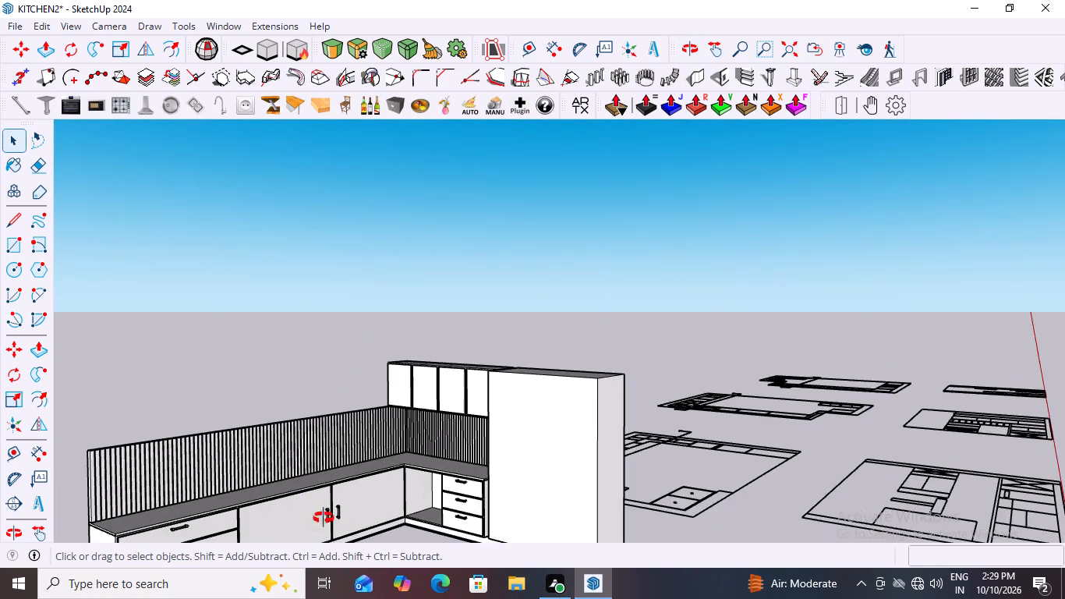
pyautogui.moveTo(324, 518); pyautogui.dragTo(228, 533, button='middle')
pyautogui.scroll(20, 343, 516)
pyautogui.scroll(1, 343, 516)
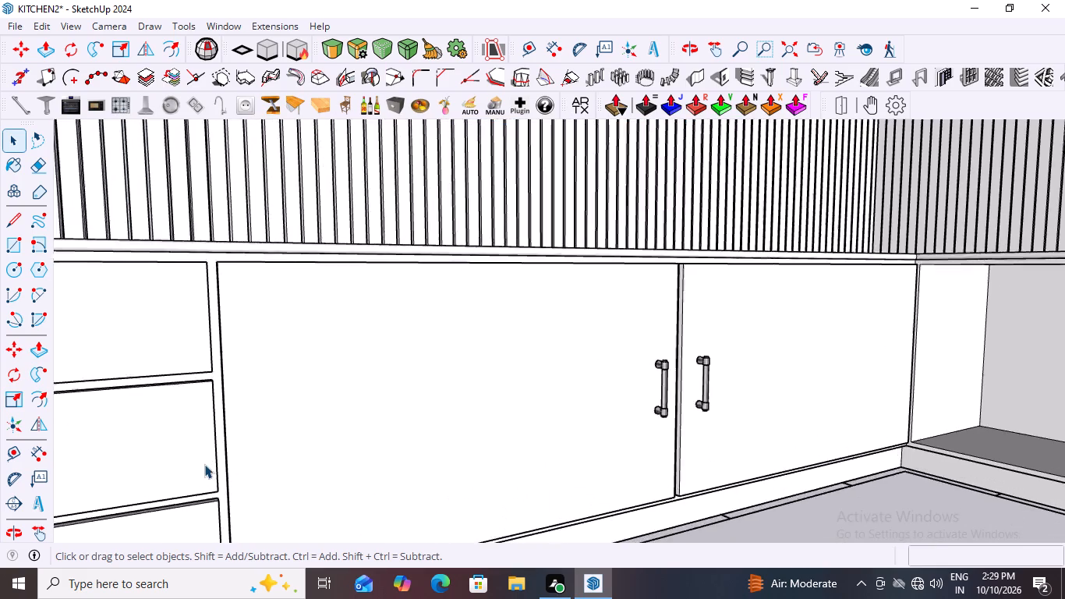
pyautogui.scroll(2, 204, 464)
pyautogui.scroll(-20, 252, 455)
pyautogui.moveTo(423, 378); pyautogui.dragTo(554, 438, button='middle')
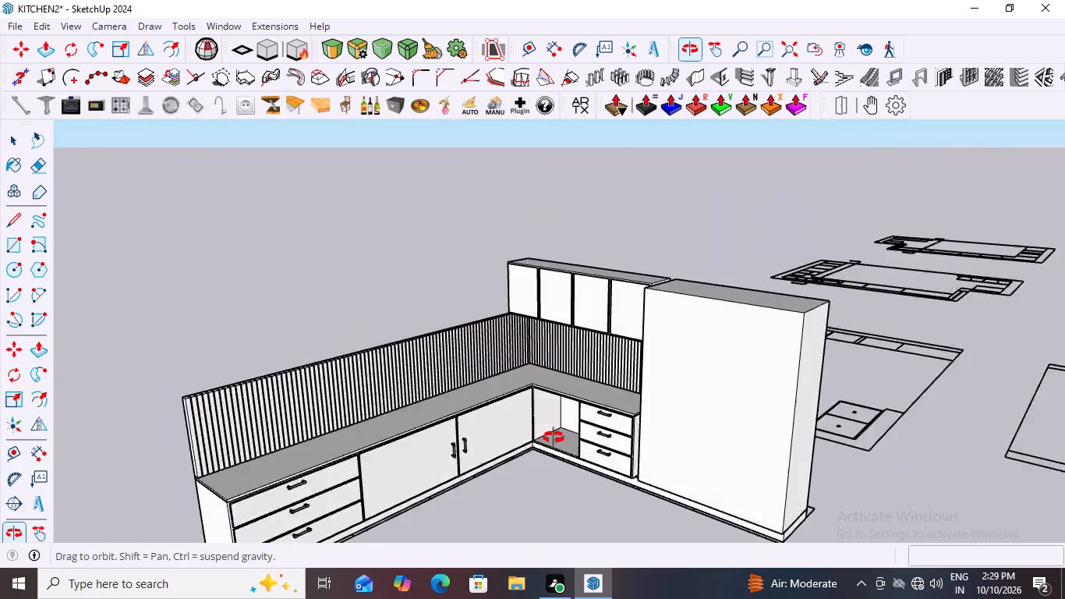
pyautogui.moveTo(554, 438); pyautogui.dragTo(724, 449, button='middle')
pyautogui.scroll(12, 488, 276)
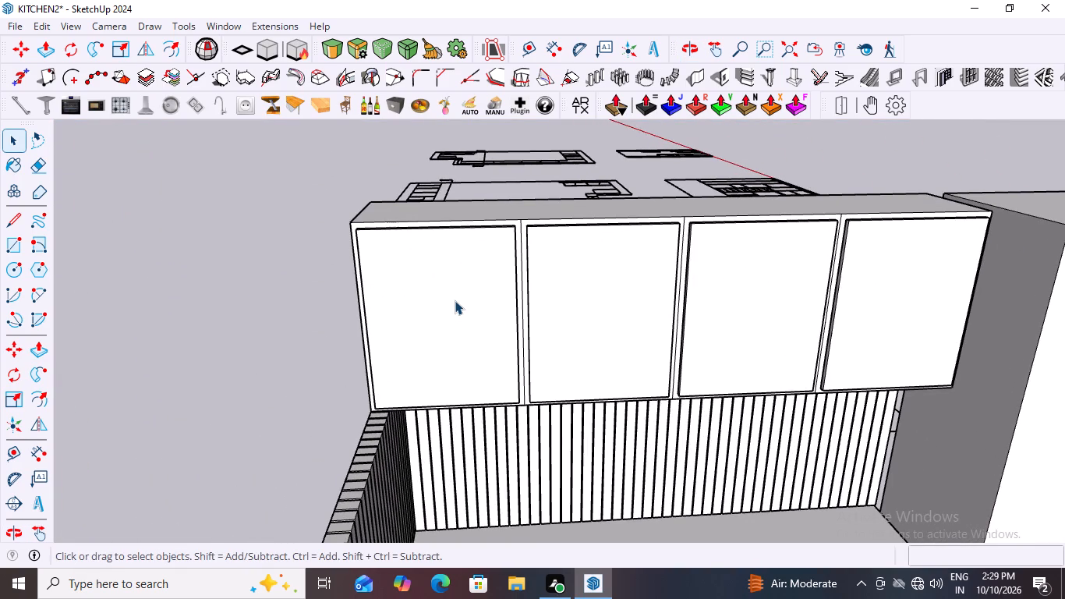
pyautogui.scroll(2, 520, 234)
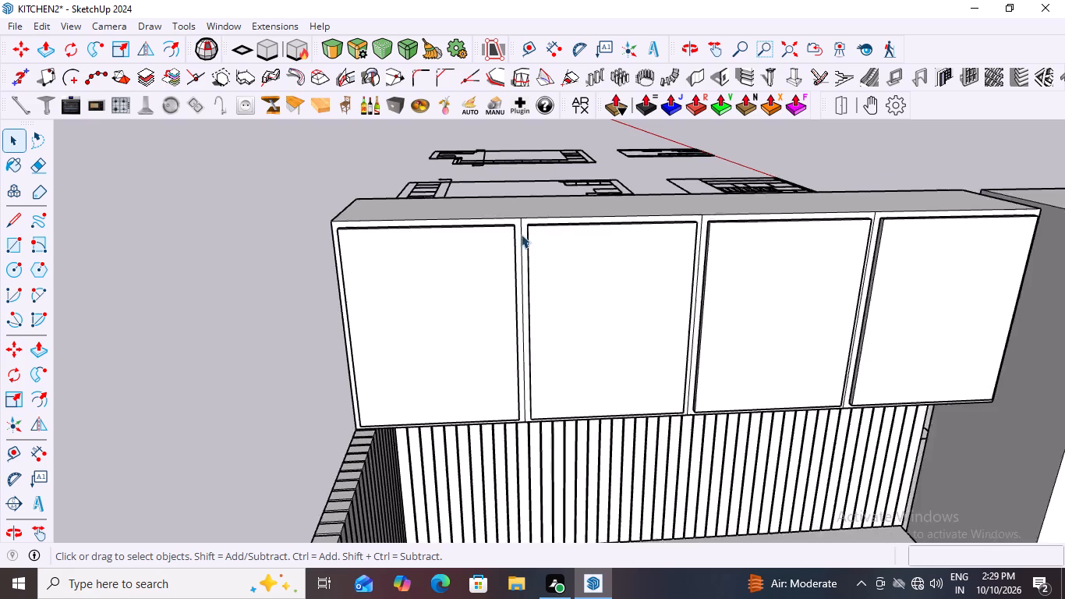
pyautogui.scroll(9, 521, 234)
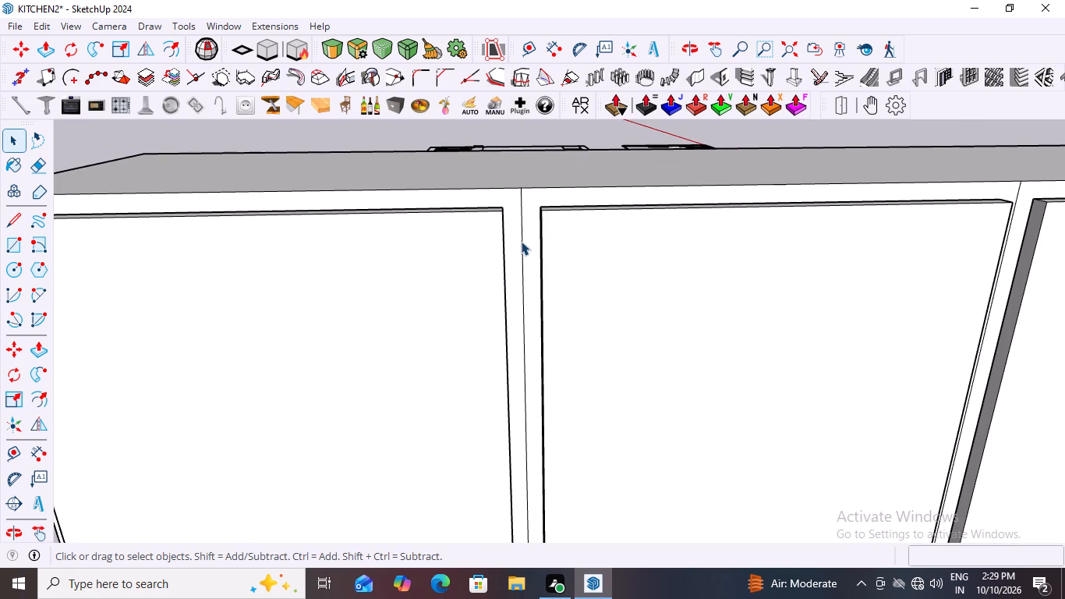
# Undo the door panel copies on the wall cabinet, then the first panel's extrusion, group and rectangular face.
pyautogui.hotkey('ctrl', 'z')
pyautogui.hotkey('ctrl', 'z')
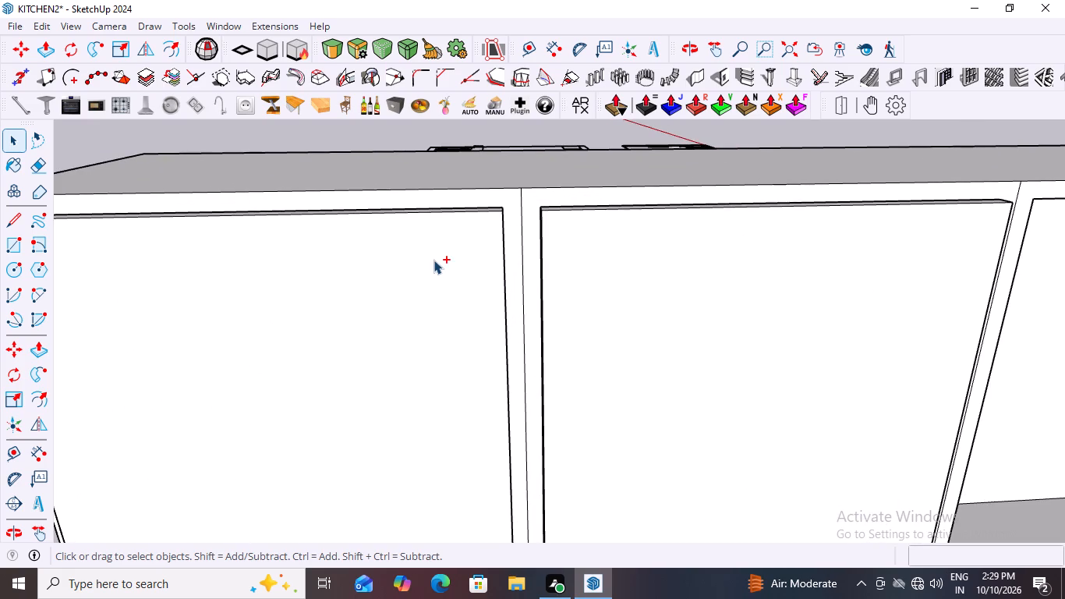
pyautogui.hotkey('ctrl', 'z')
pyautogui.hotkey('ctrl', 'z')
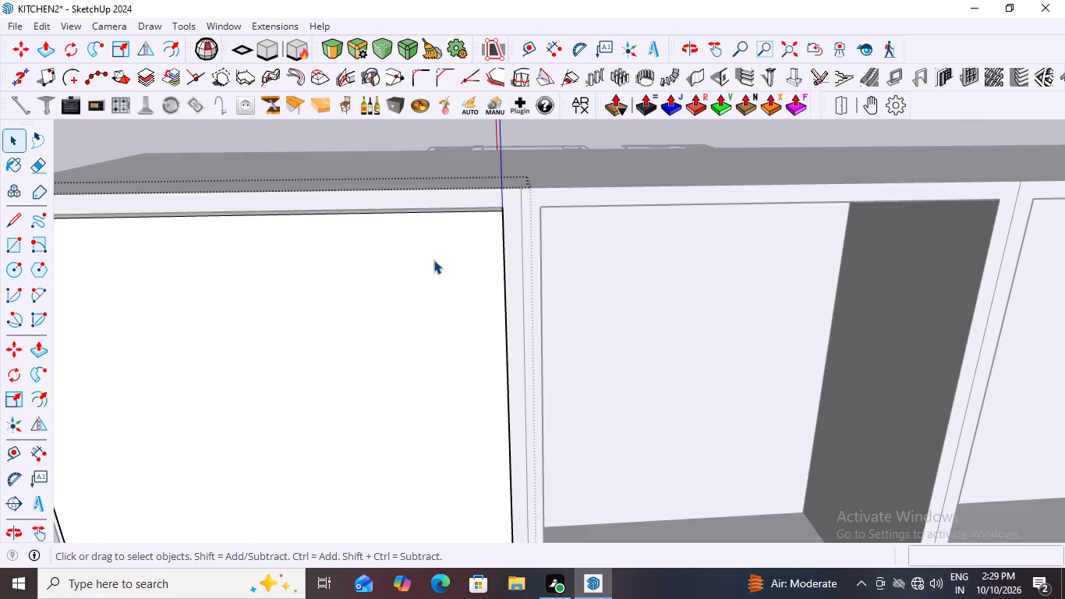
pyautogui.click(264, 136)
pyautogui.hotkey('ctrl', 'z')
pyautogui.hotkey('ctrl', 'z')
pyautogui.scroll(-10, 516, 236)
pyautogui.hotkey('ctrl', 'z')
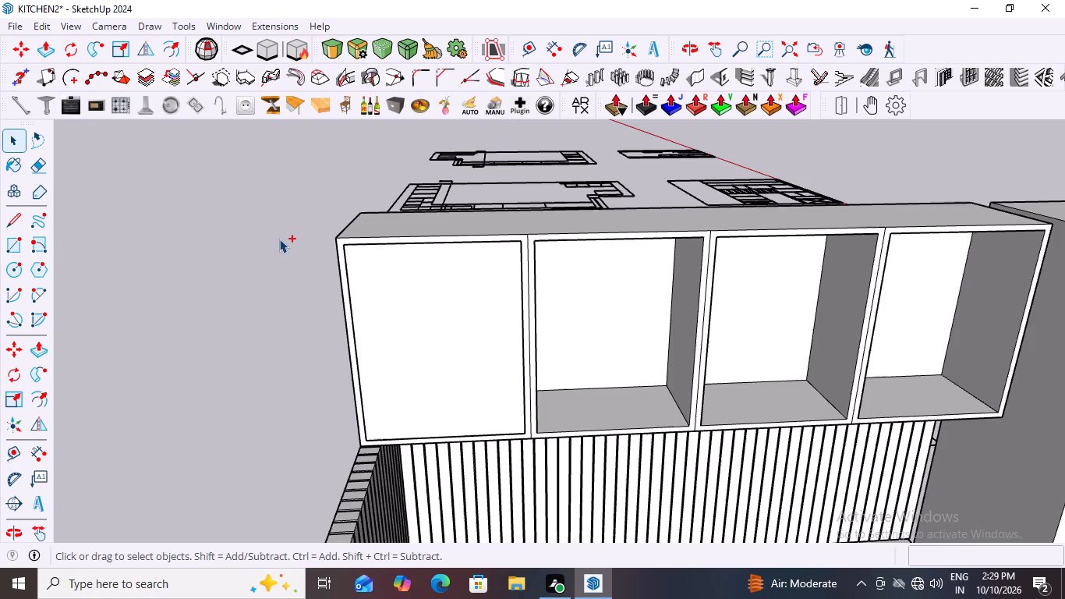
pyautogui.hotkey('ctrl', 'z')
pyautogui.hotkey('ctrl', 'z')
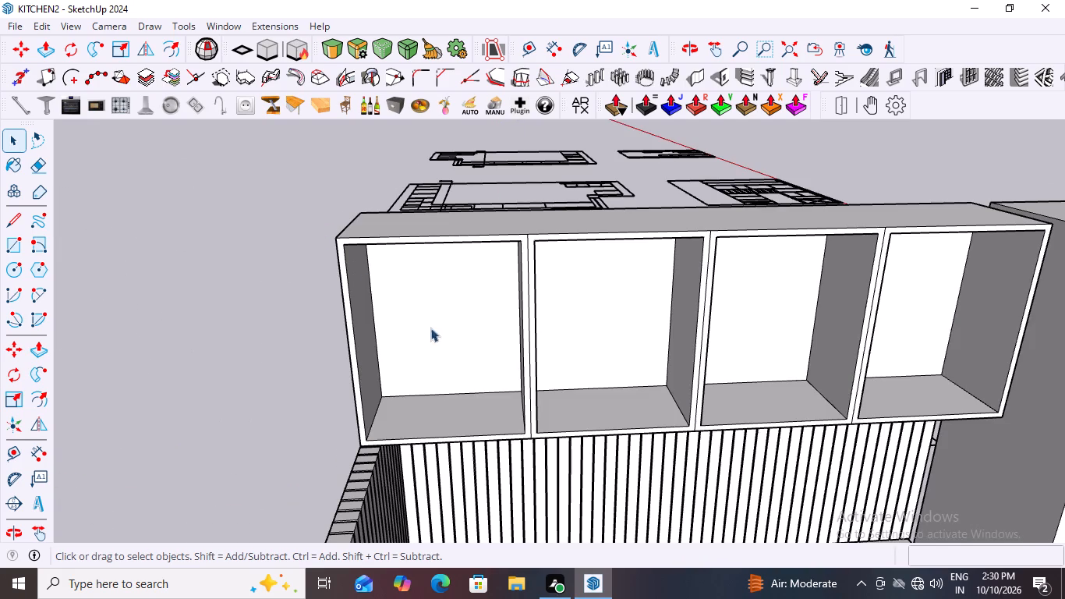
# Open the wall cabinet group and push the first compartment's side face 9 mm into the divider shared with the second compartment.
pyautogui.scroll(3, 473, 355)
pyautogui.moveTo(430, 342); pyautogui.dragTo(455, 368, button='middle')
pyautogui.scroll(3, 582, 375)
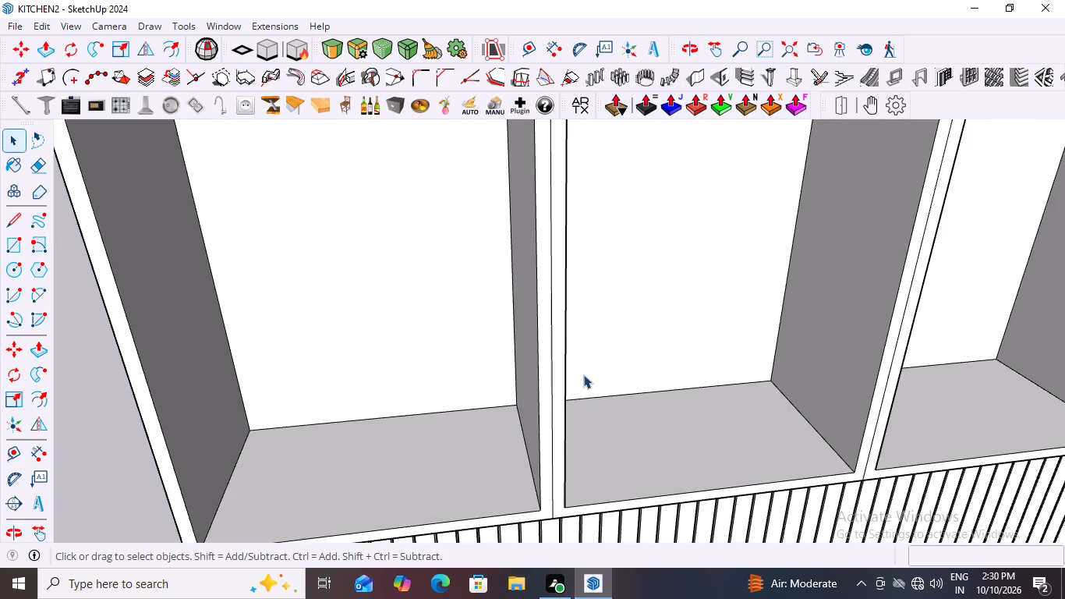
pyautogui.moveTo(443, 396); pyautogui.dragTo(525, 376, button='middle')
pyautogui.scroll(3, 536, 371)
pyautogui.doubleClick(603, 341)
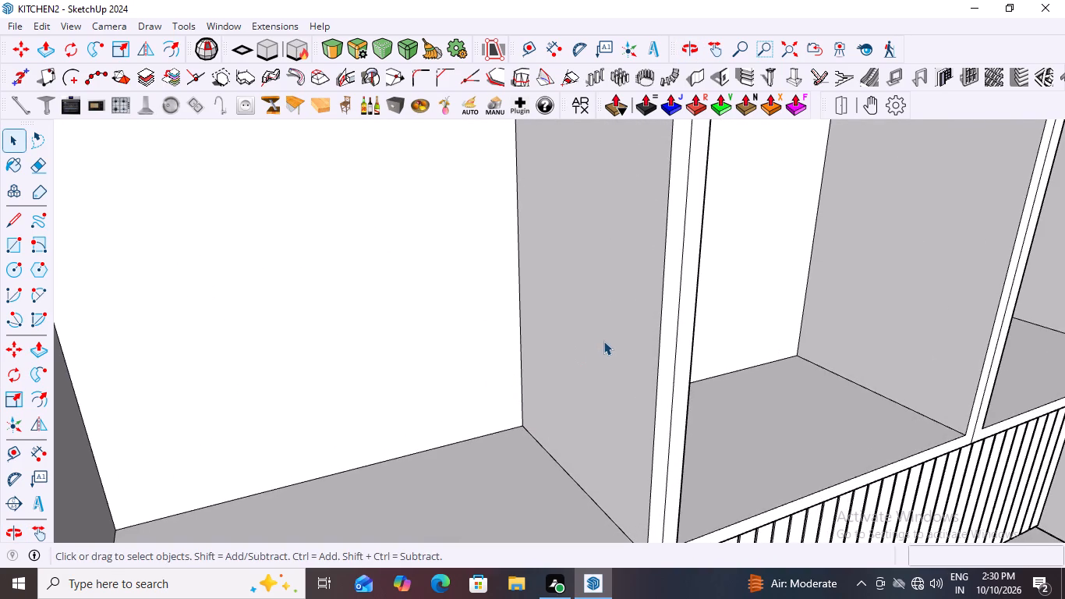
pyautogui.click(603, 341)
pyautogui.click(603, 341)
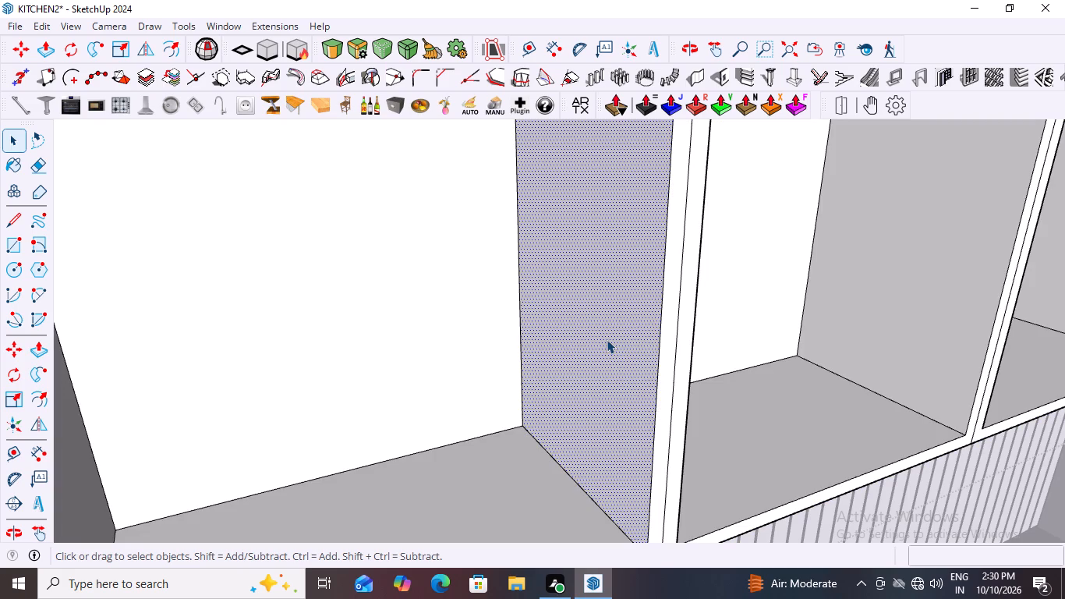
pyautogui.press('p')
pyautogui.click(607, 339)
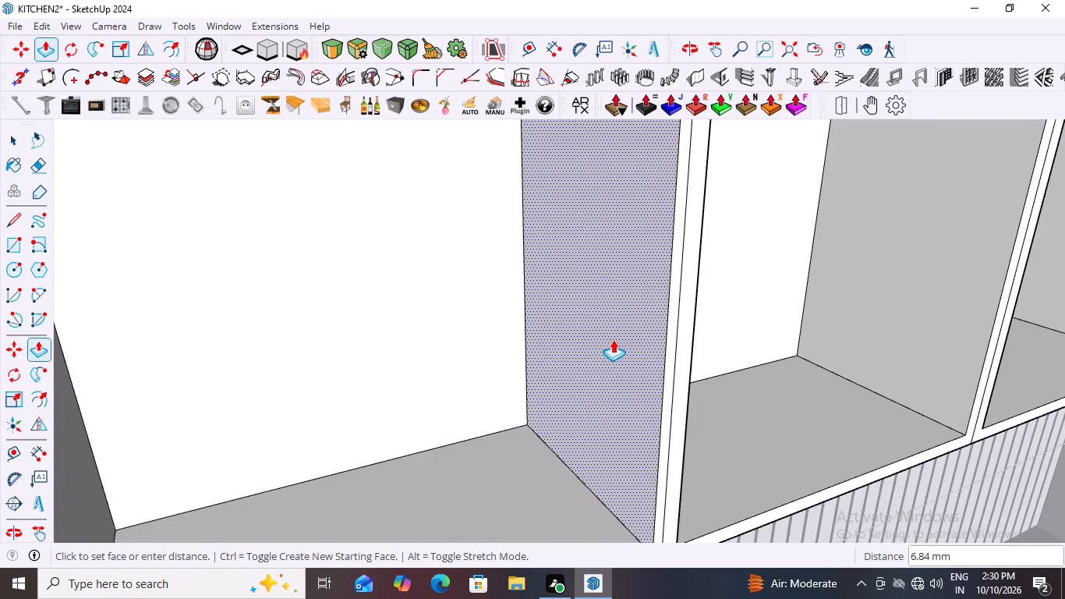
pyautogui.press('9')
pyautogui.write('mm')
pyautogui.press('Return')
# Push the second compartment's side face 9 mm into the divider it shares with the first compartment.
pyautogui.scroll(-8, 509, 357)
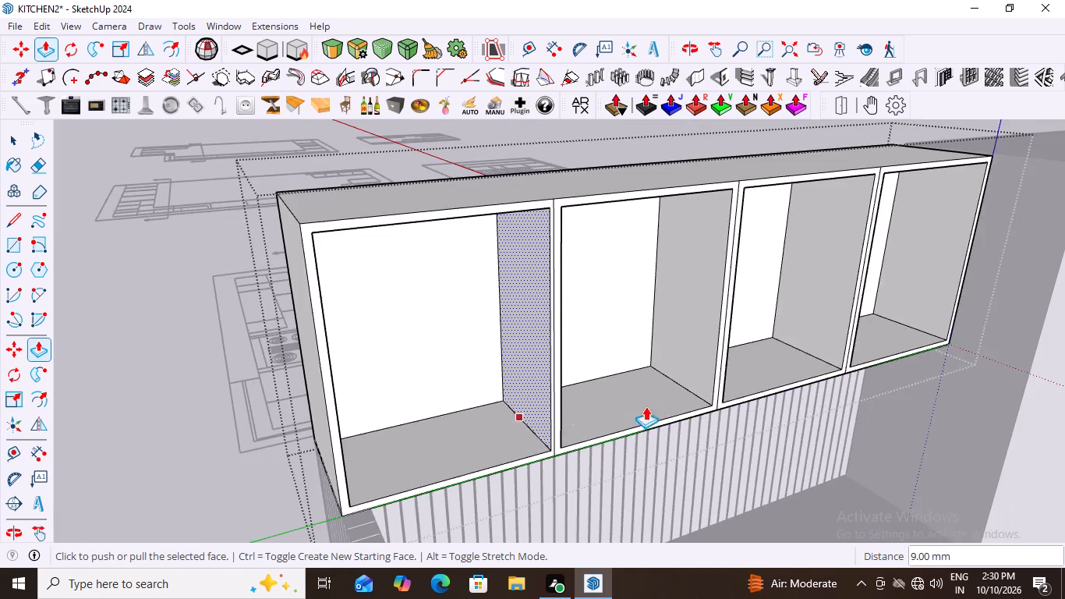
pyautogui.moveTo(642, 395); pyautogui.dragTo(462, 392, button='middle')
pyautogui.scroll(8, 395, 378)
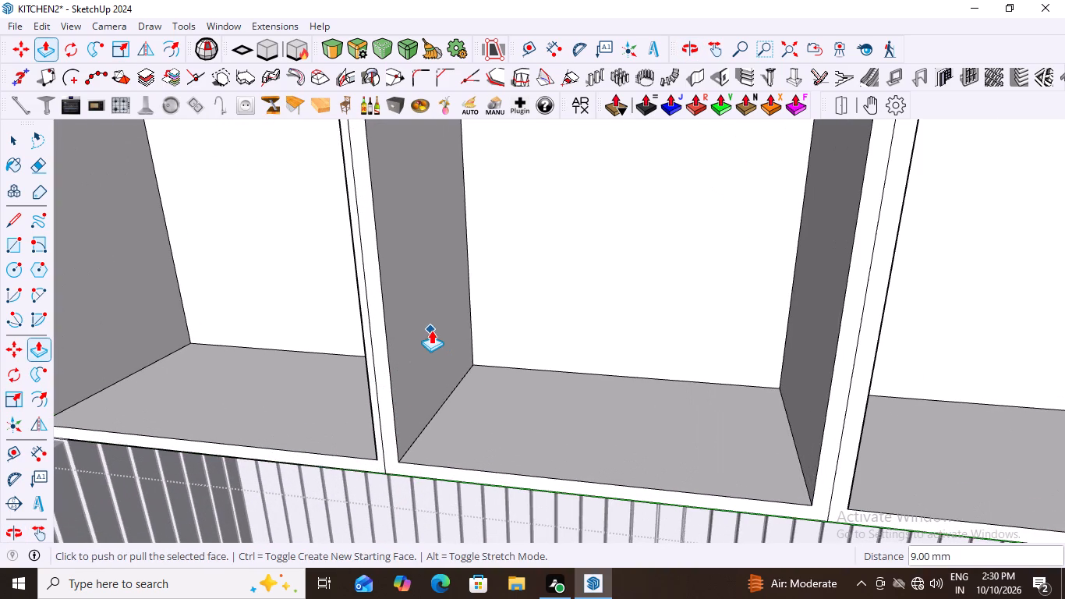
pyautogui.press('space')
pyautogui.click(431, 330)
pyautogui.press('p')
pyautogui.click(431, 330)
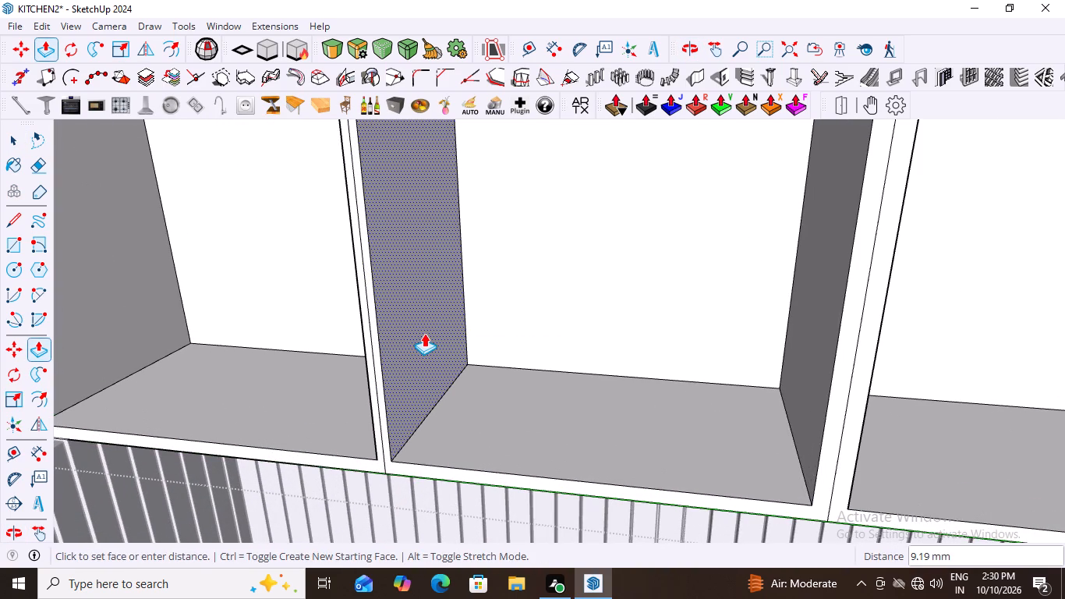
pyautogui.write('9mm')
pyautogui.press('Return')
# Push the second compartment's opposite side face 9 mm into the divider shared with the third compartment.
pyautogui.scroll(-12, 458, 352)
pyautogui.moveTo(494, 394); pyautogui.dragTo(572, 401, button='middle')
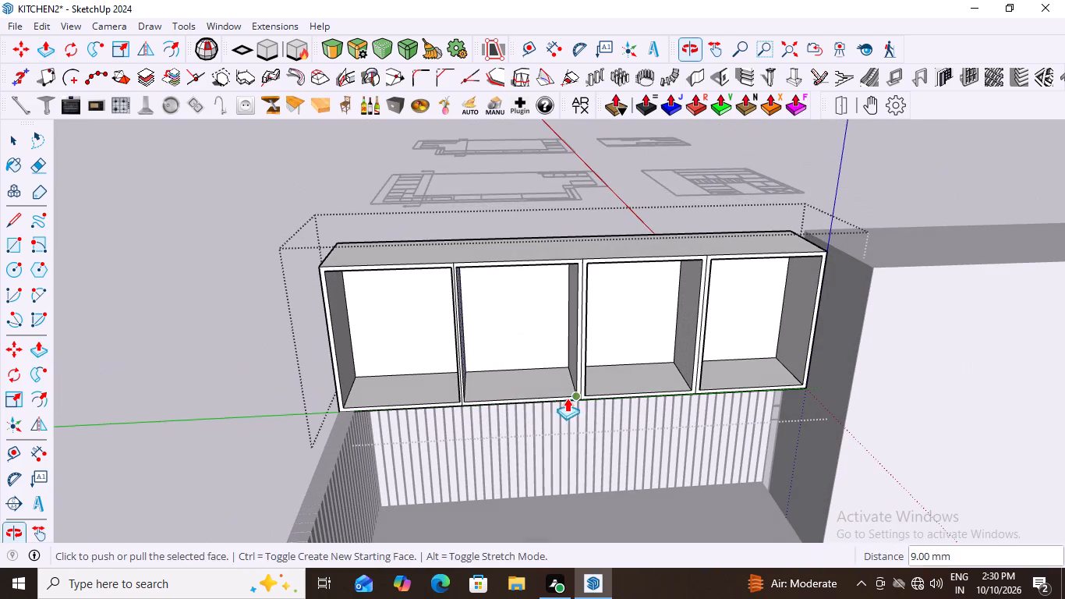
pyautogui.press('space')
pyautogui.scroll(6, 566, 349)
pyautogui.click(522, 353)
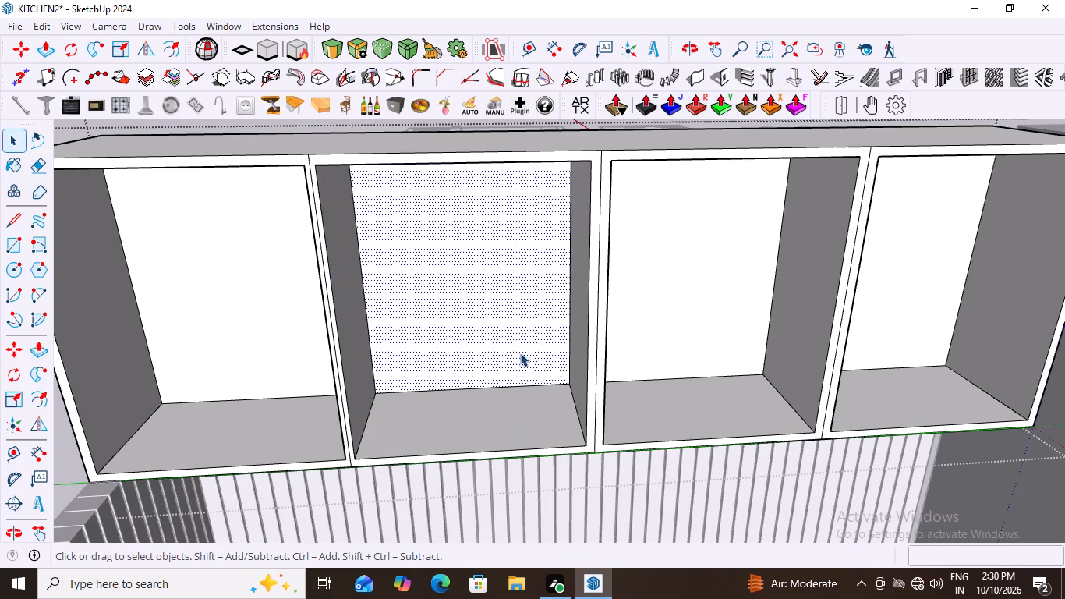
pyautogui.click(575, 364)
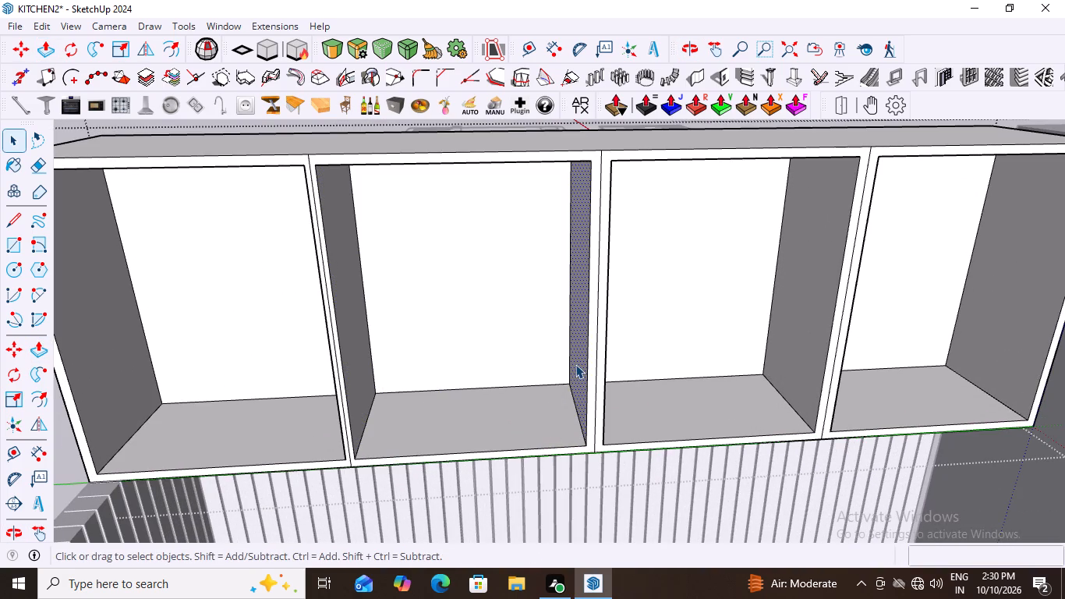
pyautogui.scroll(-3, 578, 364)
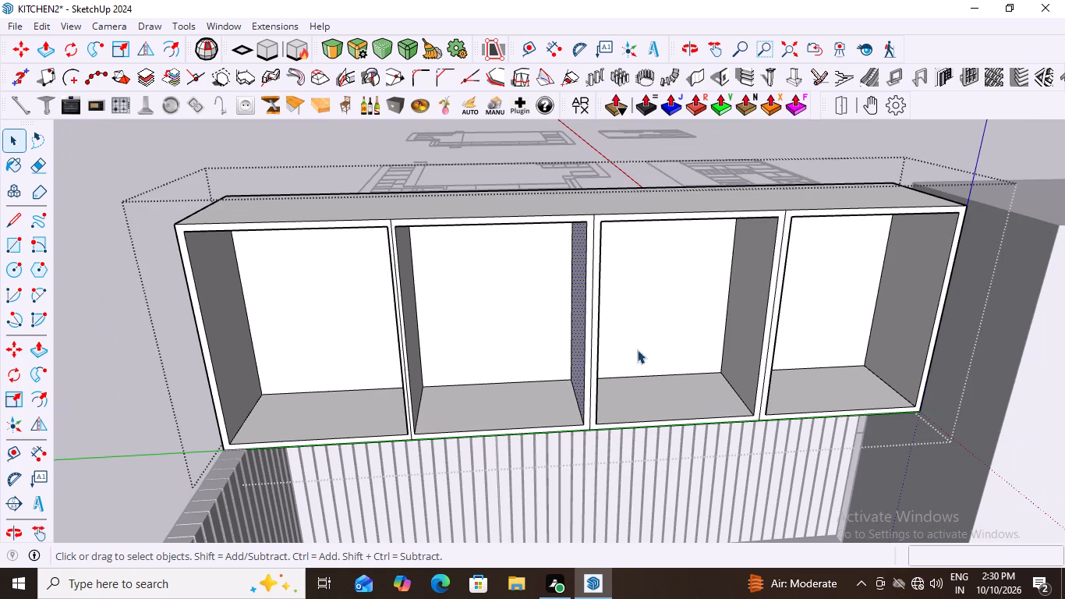
pyautogui.scroll(3, 565, 364)
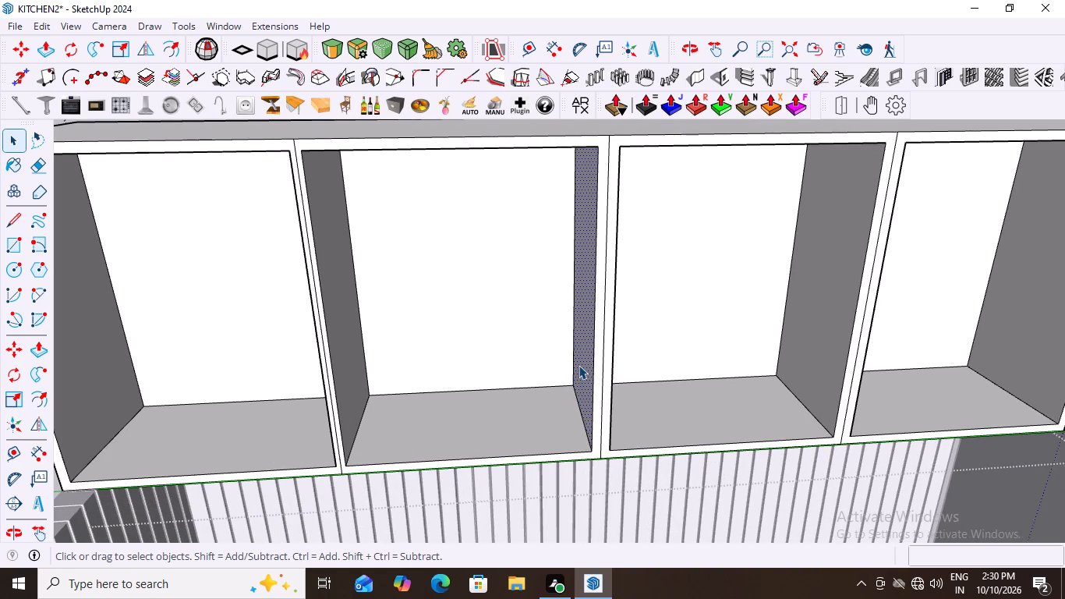
pyautogui.press('9')
pyautogui.press('p')
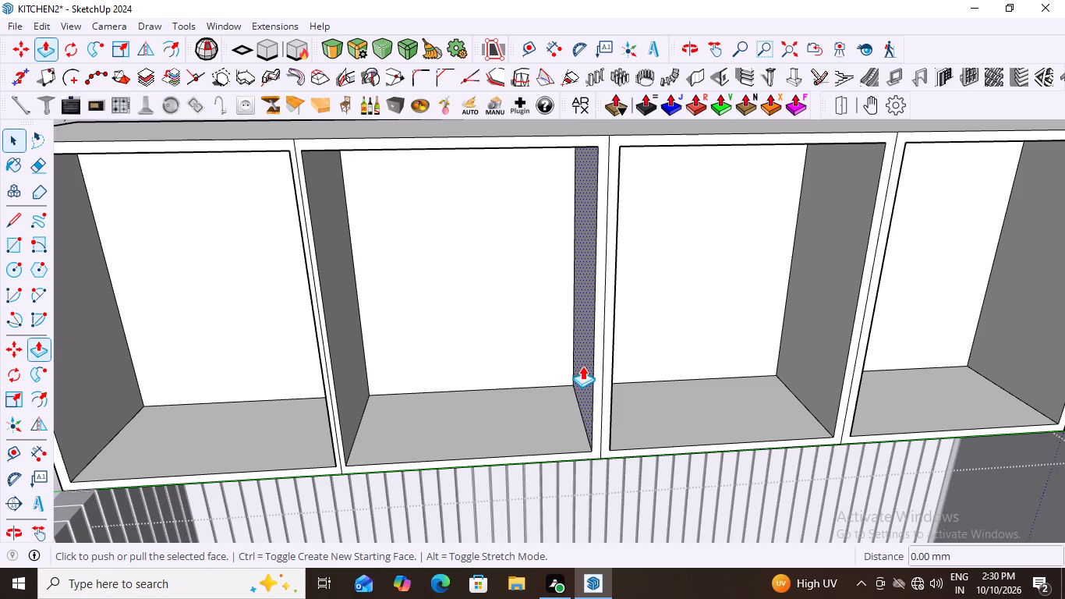
pyautogui.click(582, 366)
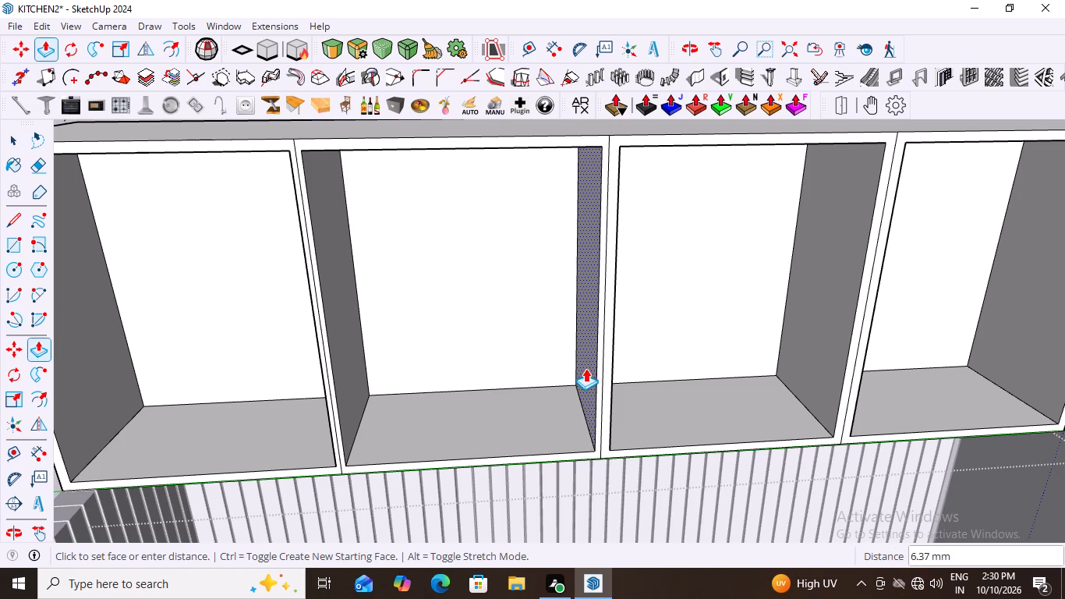
pyautogui.press('9')
pyautogui.write('mm')
pyautogui.press('Return')
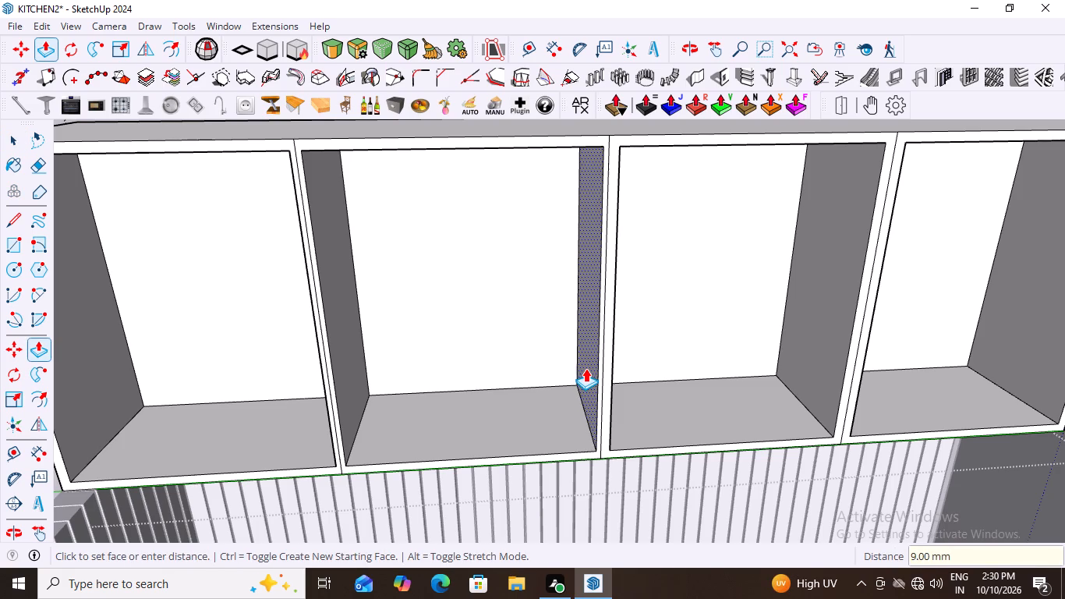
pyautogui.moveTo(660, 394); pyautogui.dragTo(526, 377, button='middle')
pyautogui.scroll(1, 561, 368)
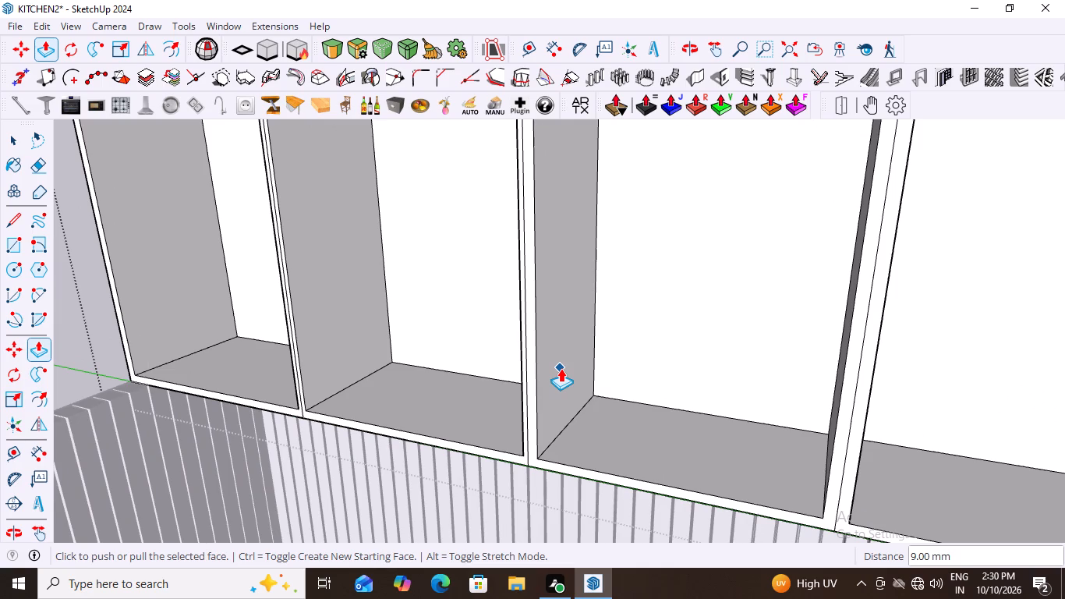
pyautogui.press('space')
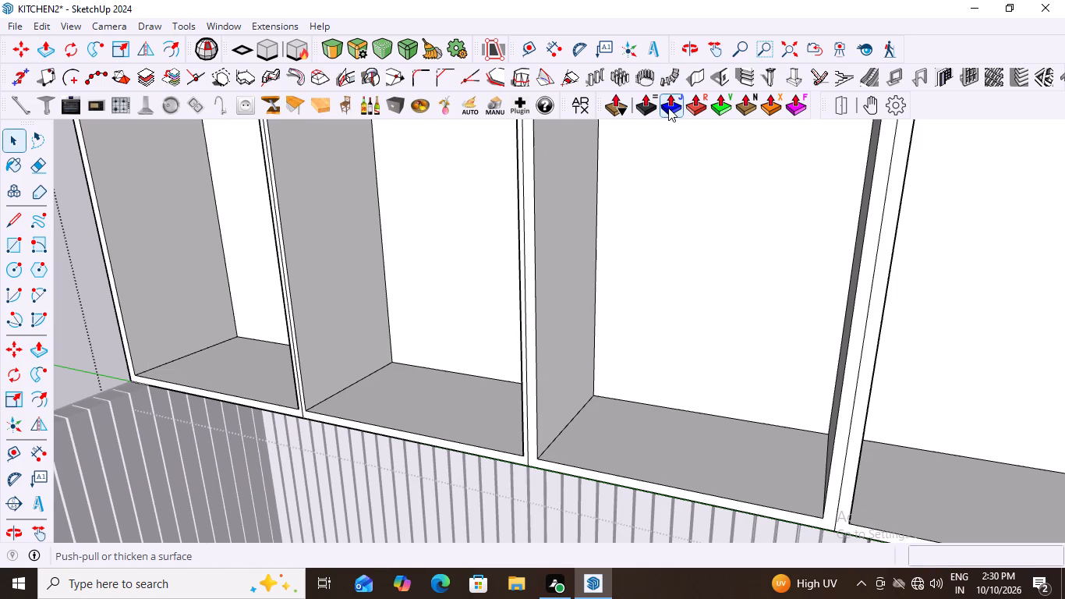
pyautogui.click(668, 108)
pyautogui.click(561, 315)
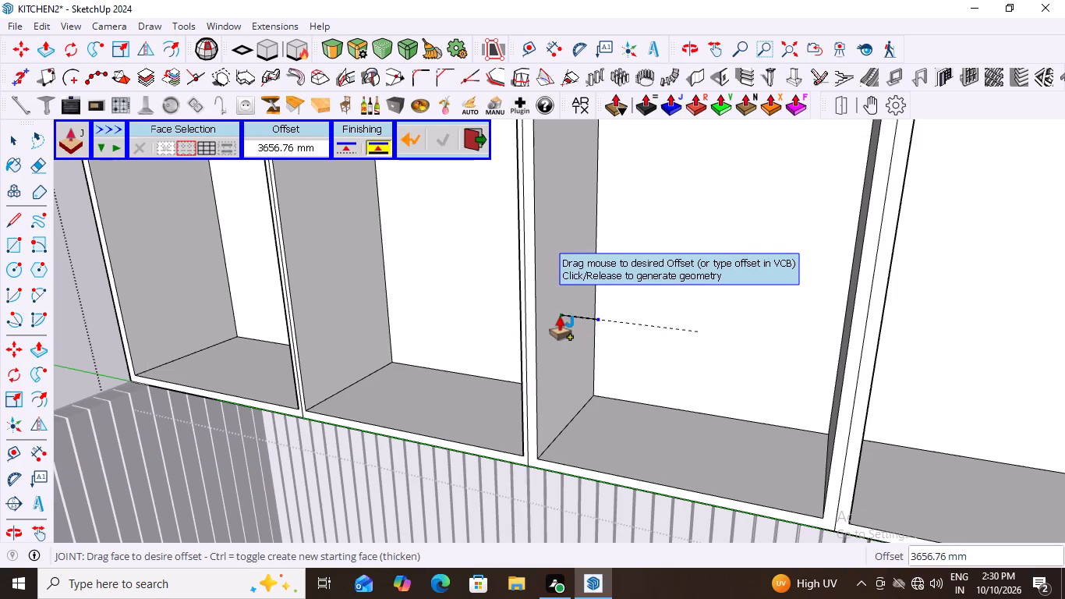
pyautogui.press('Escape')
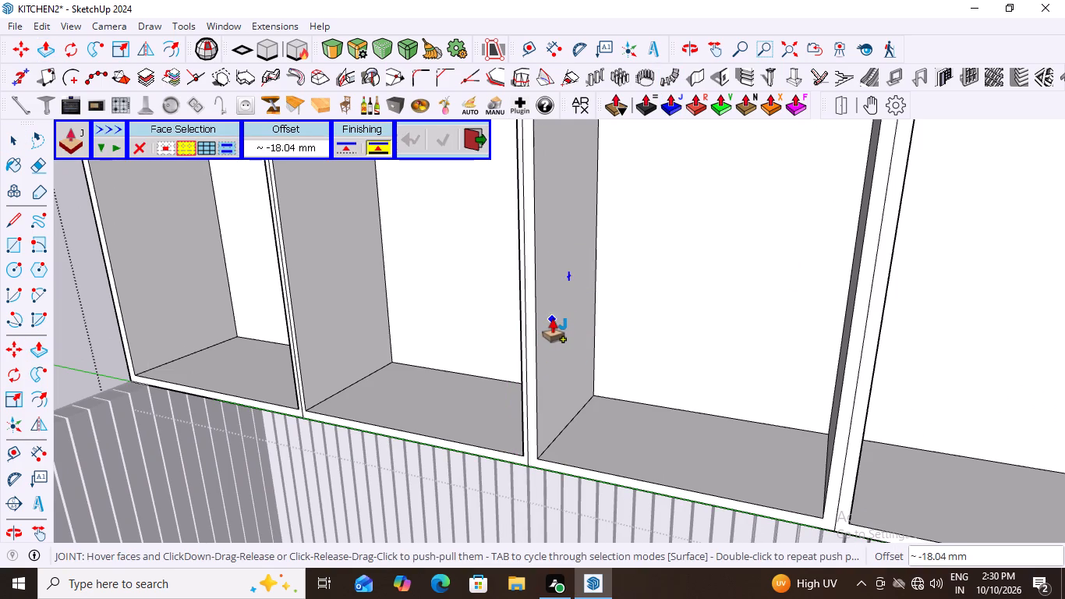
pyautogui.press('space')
# Push the third compartment's side face 9 mm into the divider shared with the second compartment, and leave the cabinet group.
pyautogui.scroll(-3, 426, 343)
pyautogui.moveTo(455, 353); pyautogui.dragTo(498, 367, button='middle')
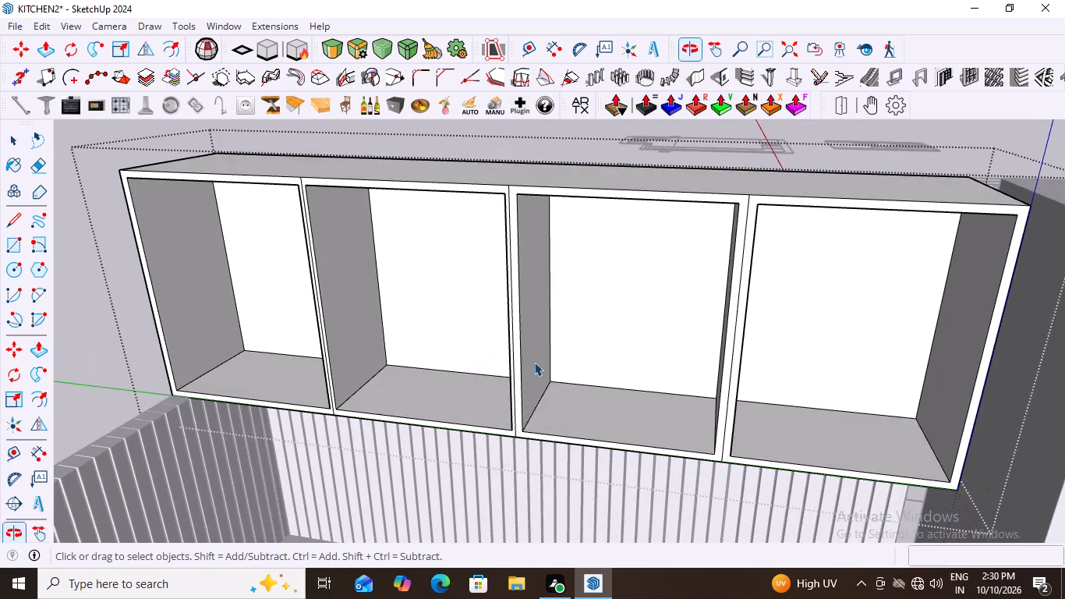
pyautogui.scroll(3, 544, 360)
pyautogui.click(532, 324)
pyautogui.press('p')
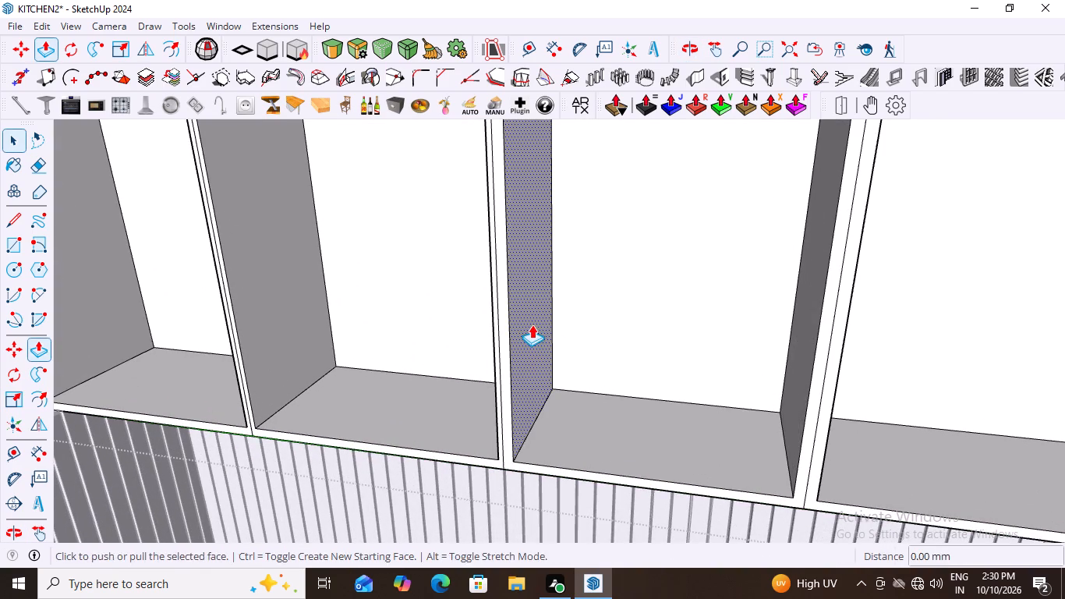
pyautogui.click(532, 324)
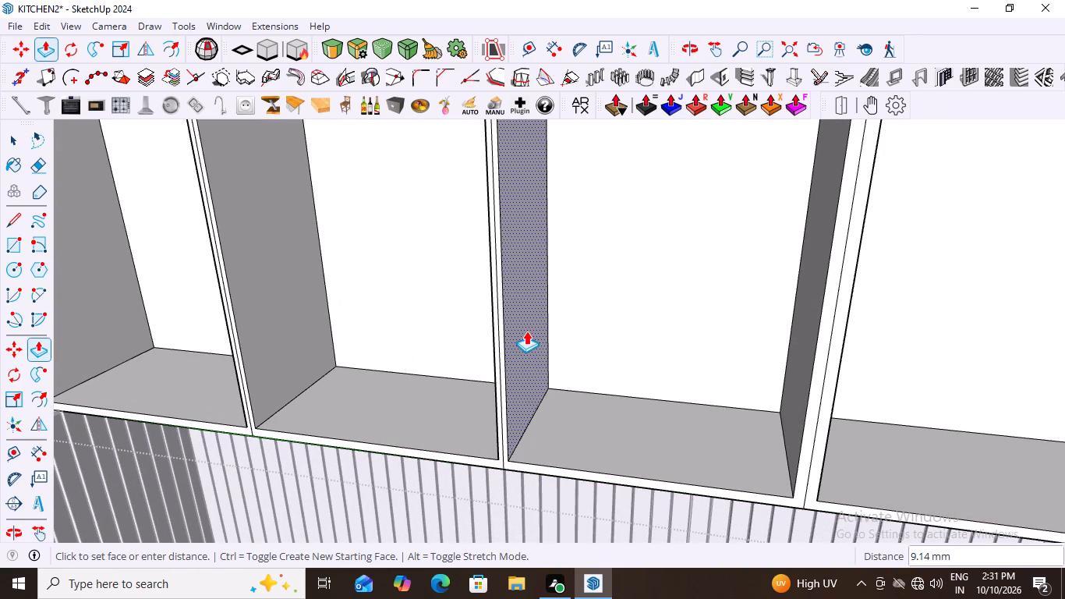
pyautogui.write('9mm')
pyautogui.press('Return')
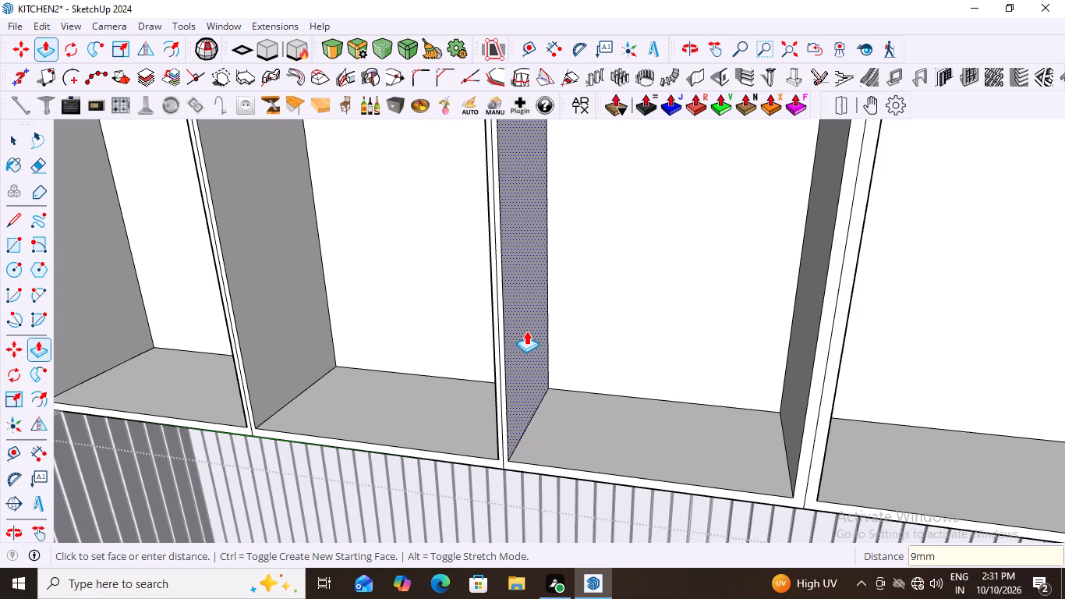
pyautogui.press('space')
pyautogui.click(419, 362)
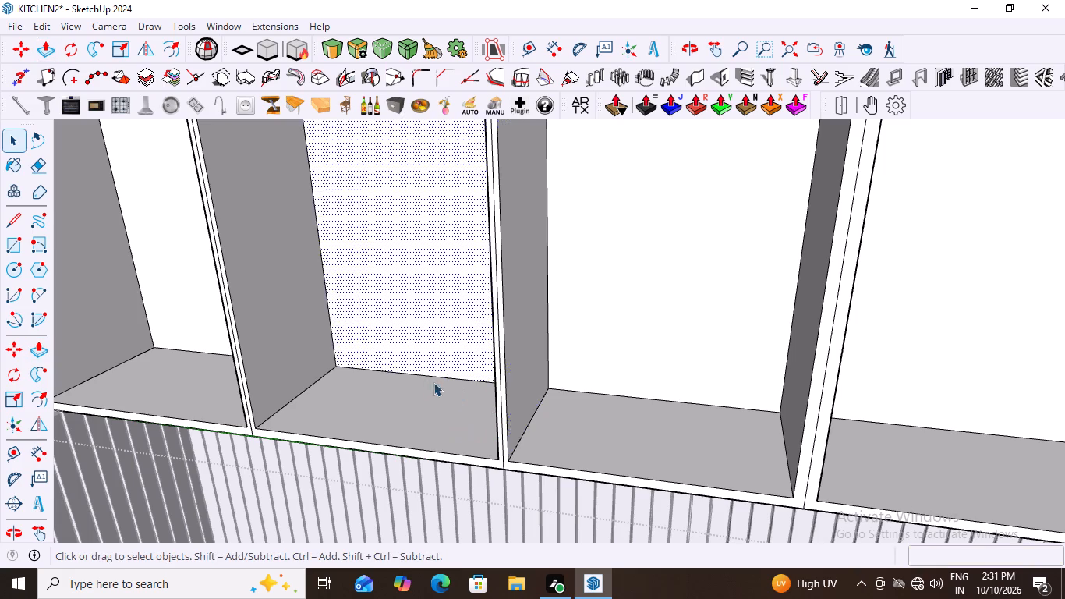
pyautogui.scroll(-4, 433, 383)
pyautogui.moveTo(473, 415); pyautogui.dragTo(547, 393, button='middle')
pyautogui.click(409, 416)
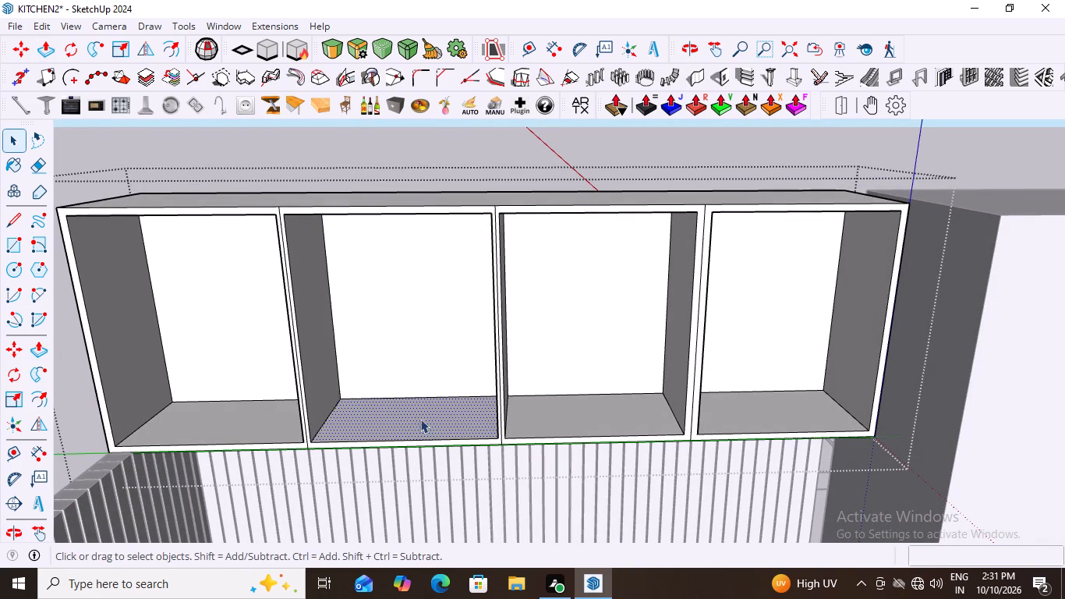
pyautogui.scroll(1, 460, 406)
pyautogui.scroll(-5, 442, 412)
pyautogui.click(373, 173)
# Reopen the wall cabinet group and push the third compartment's other side face 9 mm into the divider shared with the fourth.
pyautogui.scroll(2, 518, 377)
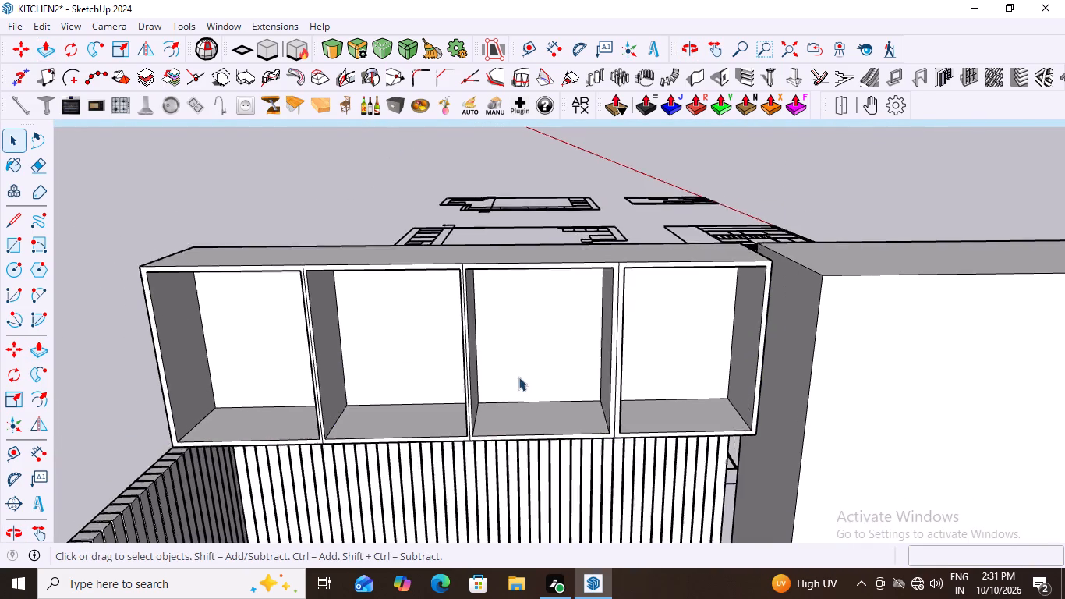
pyautogui.scroll(1, 518, 377)
pyautogui.moveTo(535, 381); pyautogui.dragTo(571, 375, button='middle')
pyautogui.scroll(3, 663, 427)
pyautogui.doubleClick(621, 369)
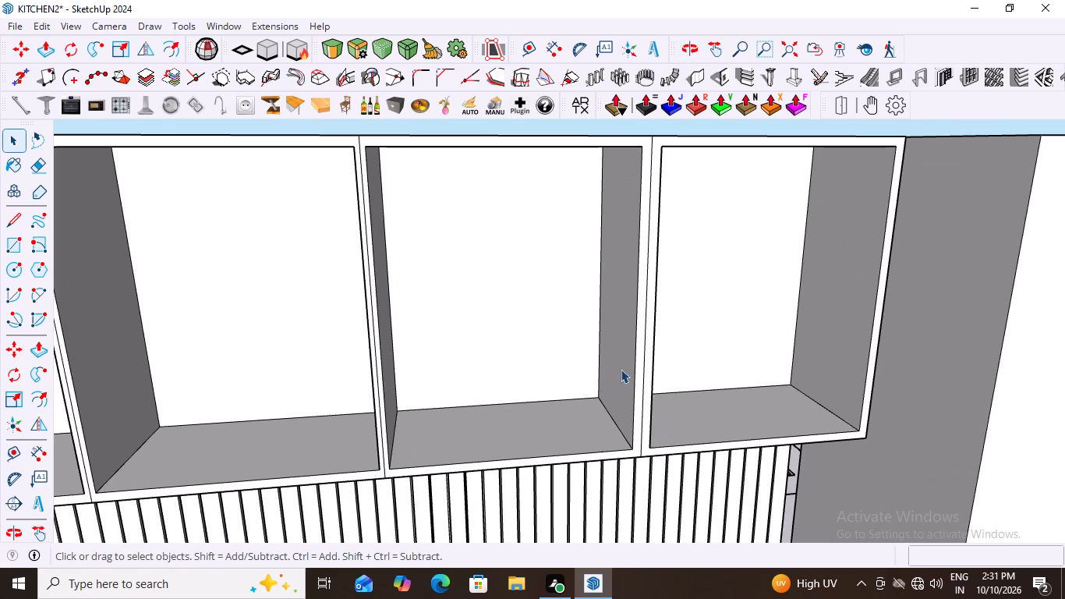
pyautogui.click(617, 362)
pyautogui.press('p')
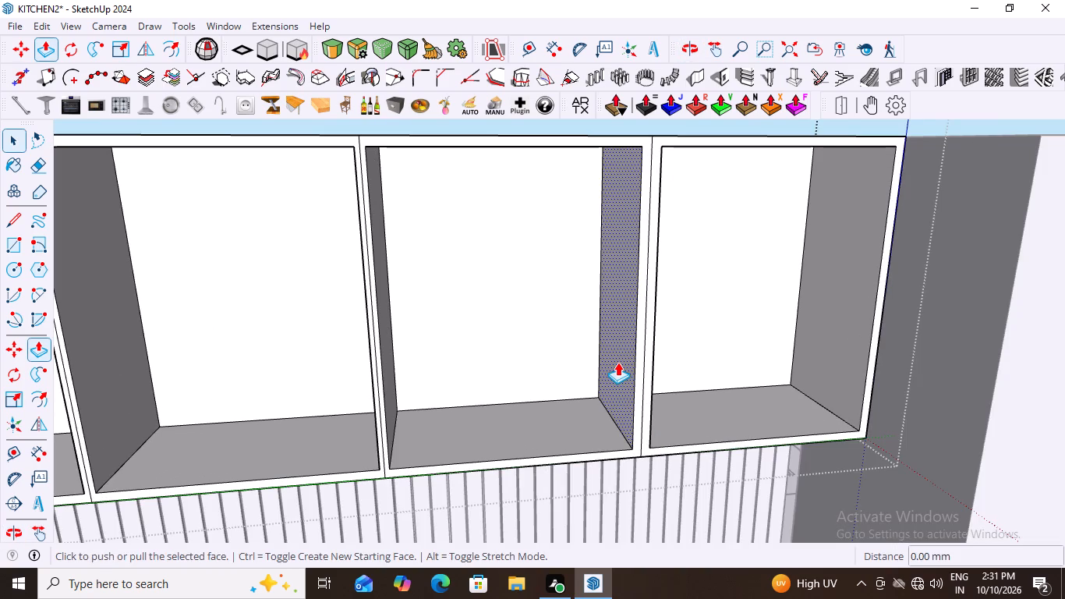
pyautogui.click(617, 362)
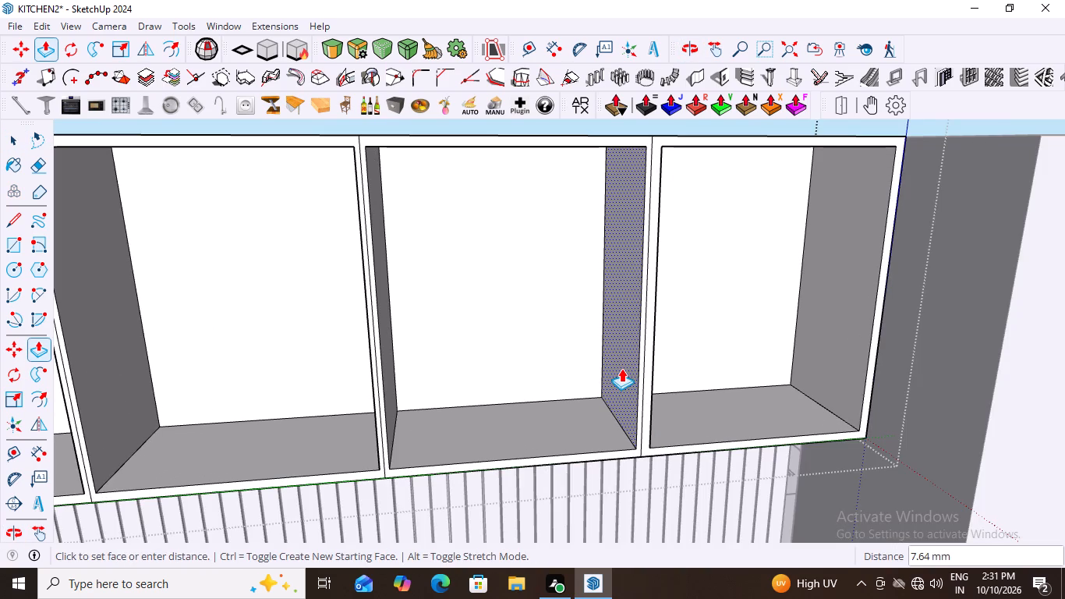
pyautogui.write('9mm')
pyautogui.press('Return')
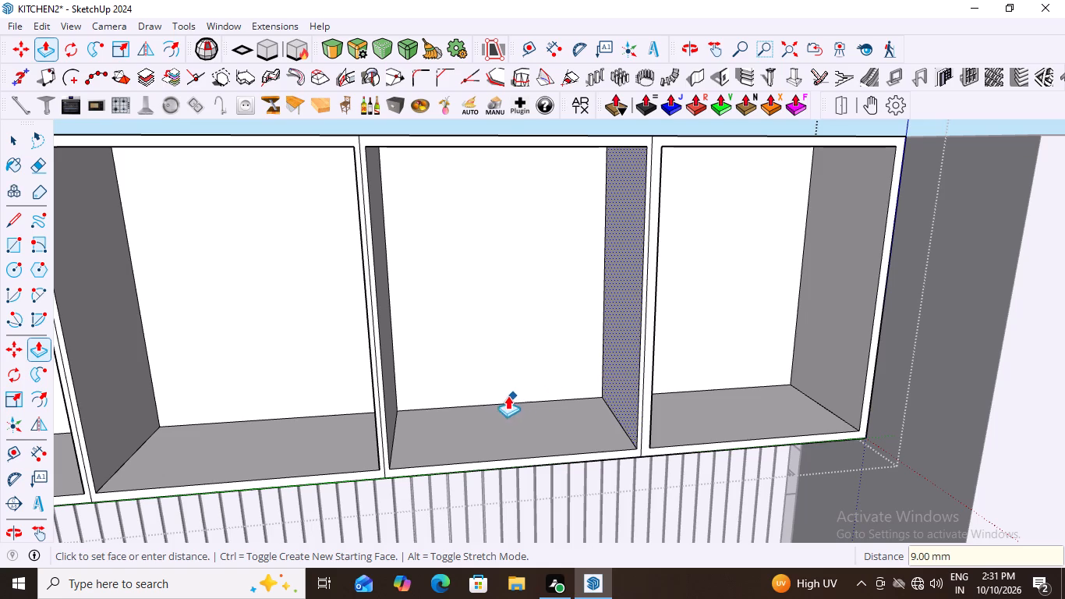
pyautogui.press('space')
# Push the fourth compartment's side face 9 mm into the divider shared with the third compartment, and leave the cabinet group.
pyautogui.scroll(-4, 561, 421)
pyautogui.moveTo(641, 404); pyautogui.dragTo(451, 417, button='middle')
pyautogui.scroll(3, 579, 413)
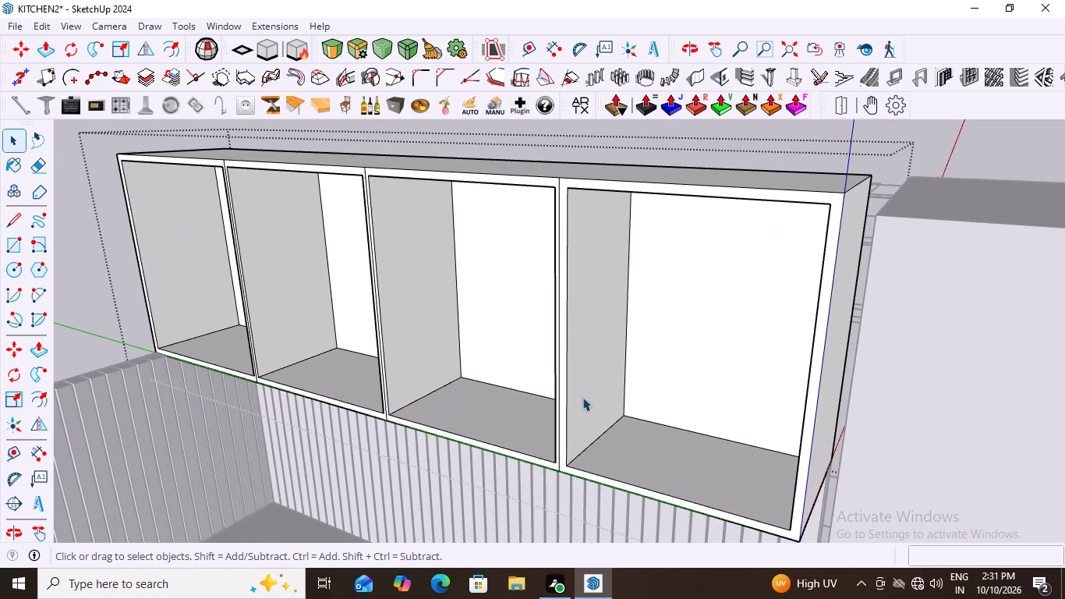
pyautogui.click(582, 393)
pyautogui.press('p')
pyautogui.click(583, 392)
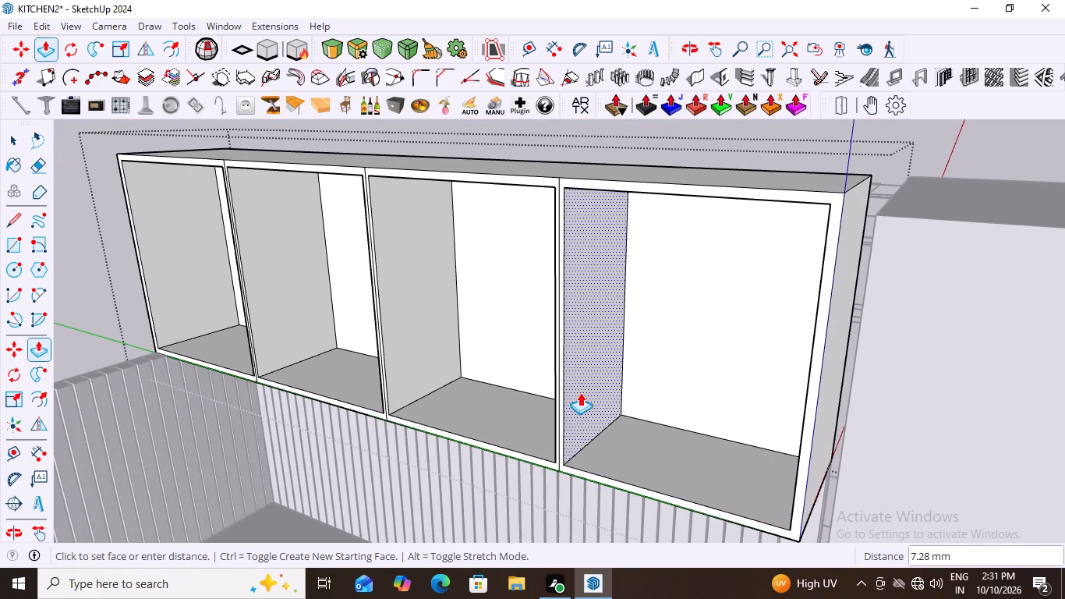
pyautogui.write('9mm')
pyautogui.press('Return')
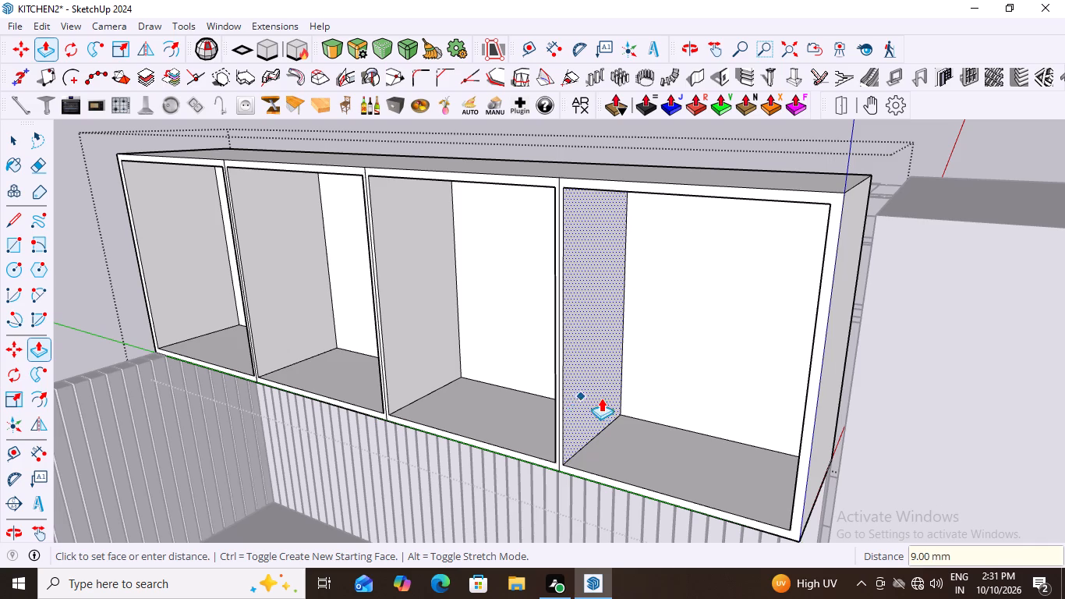
pyautogui.scroll(-8, 606, 396)
pyautogui.moveTo(554, 441); pyautogui.dragTo(652, 452, button='middle')
pyautogui.press('space')
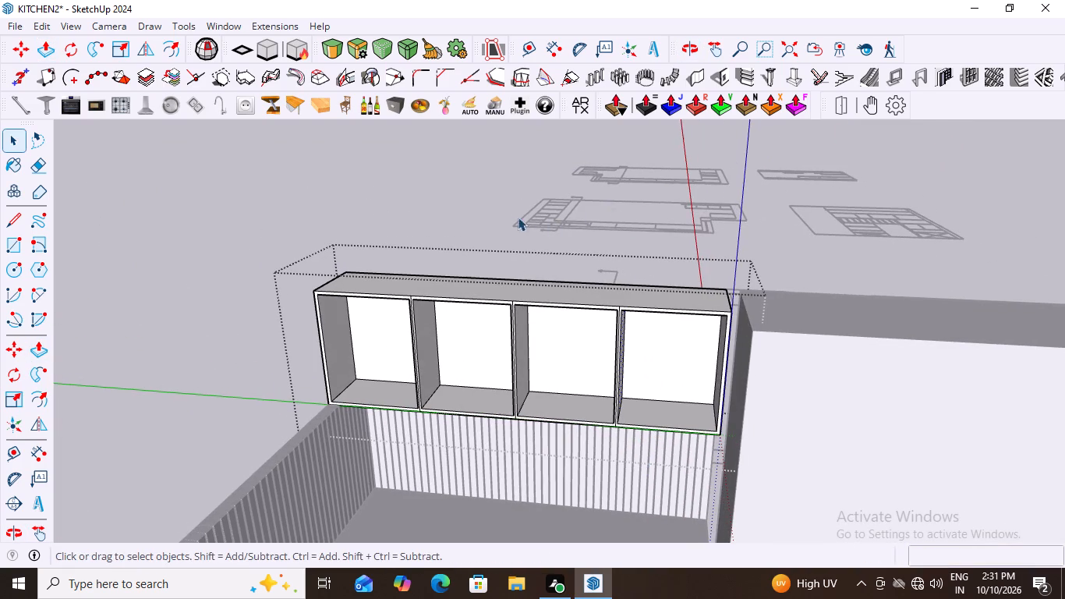
pyautogui.click(479, 220)
# Open the wall cabinet group, delete the seam lines along the front edges of its three dividers, and leave the group.
pyautogui.scroll(7, 582, 402)
pyautogui.moveTo(618, 401); pyautogui.dragTo(631, 397, button='middle')
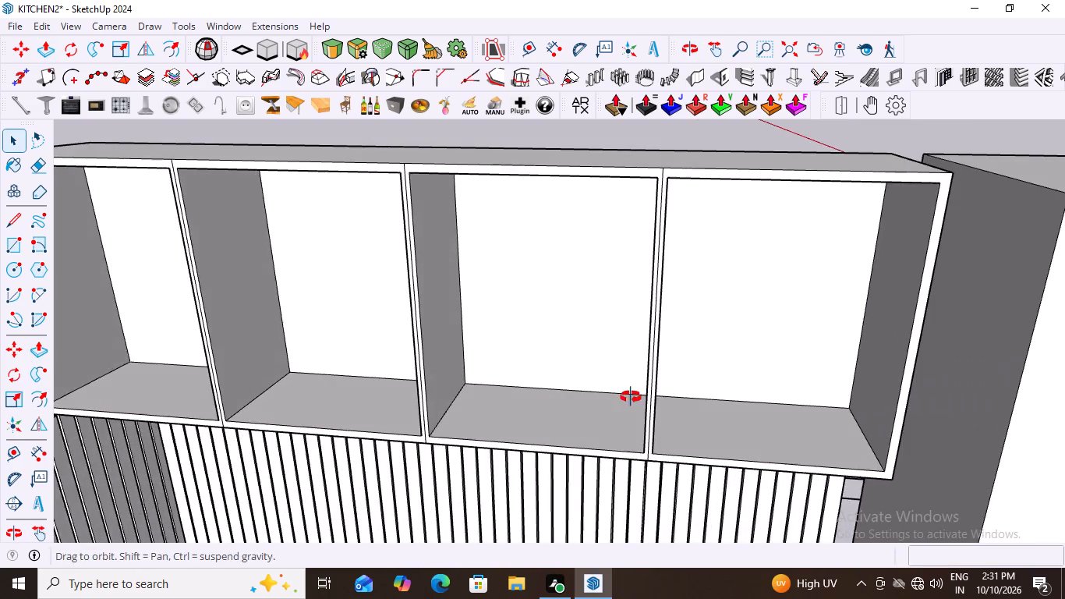
pyautogui.moveTo(631, 397); pyautogui.dragTo(642, 392, button='middle')
pyautogui.scroll(8, 635, 471)
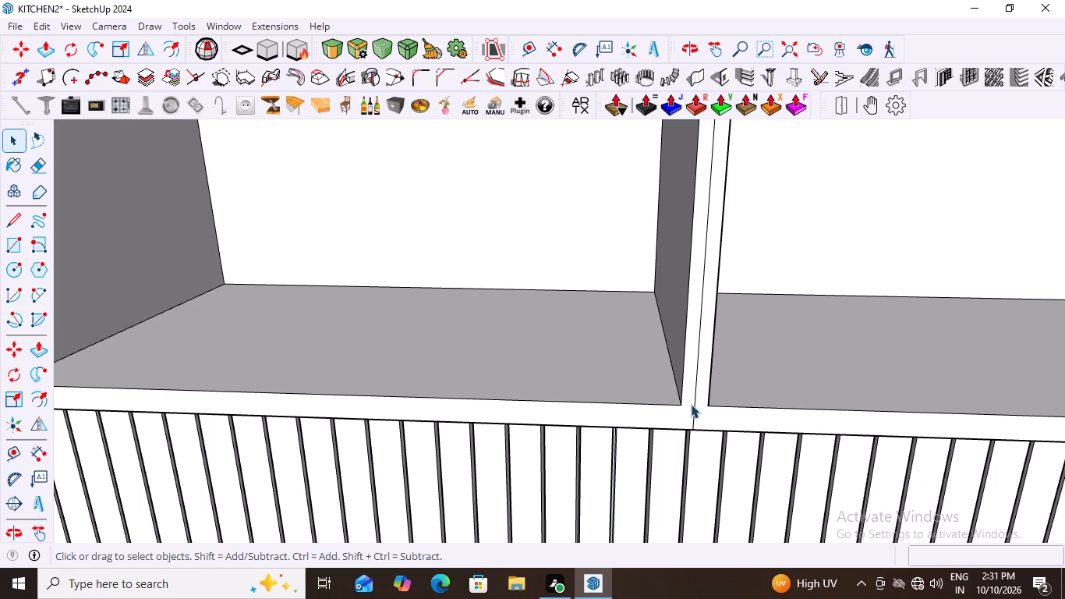
pyautogui.click(693, 406)
pyautogui.click(692, 408)
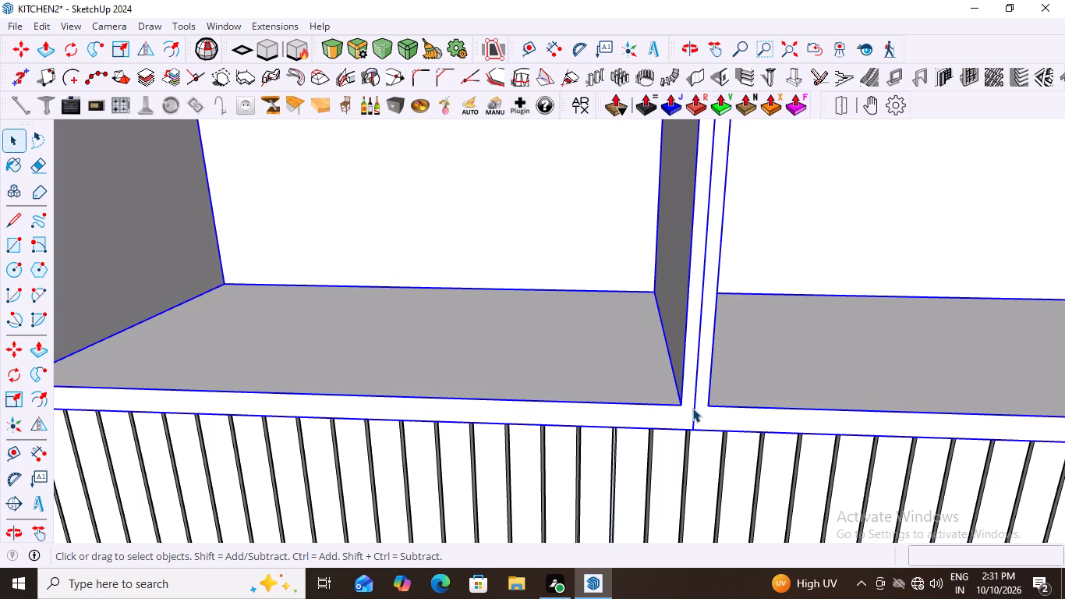
pyautogui.doubleClick(603, 371)
pyautogui.scroll(2, 661, 407)
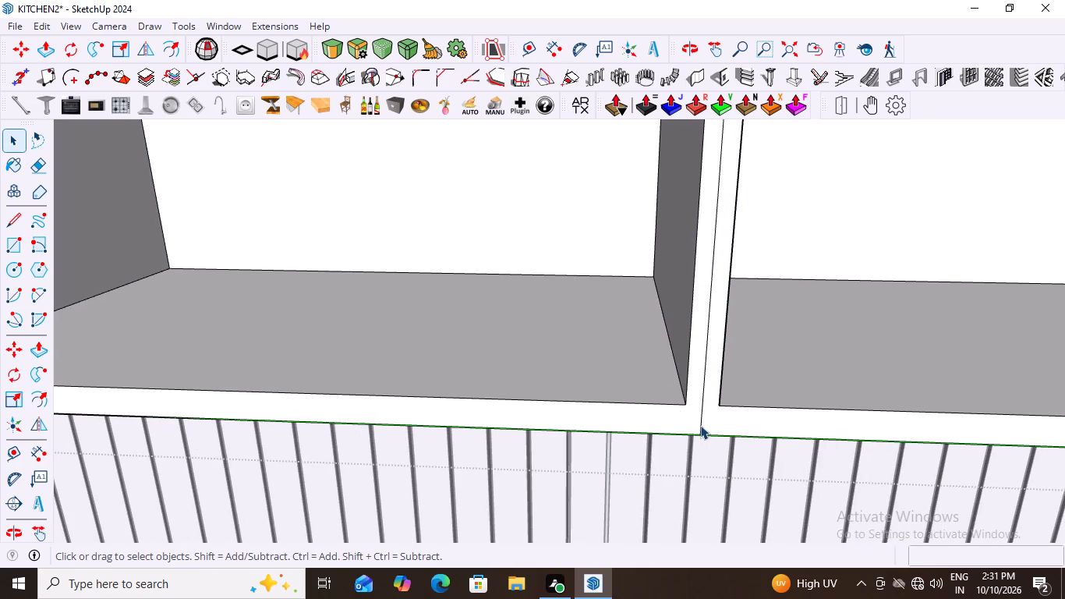
pyautogui.click(700, 425)
pyautogui.scroll(-12, 679, 397)
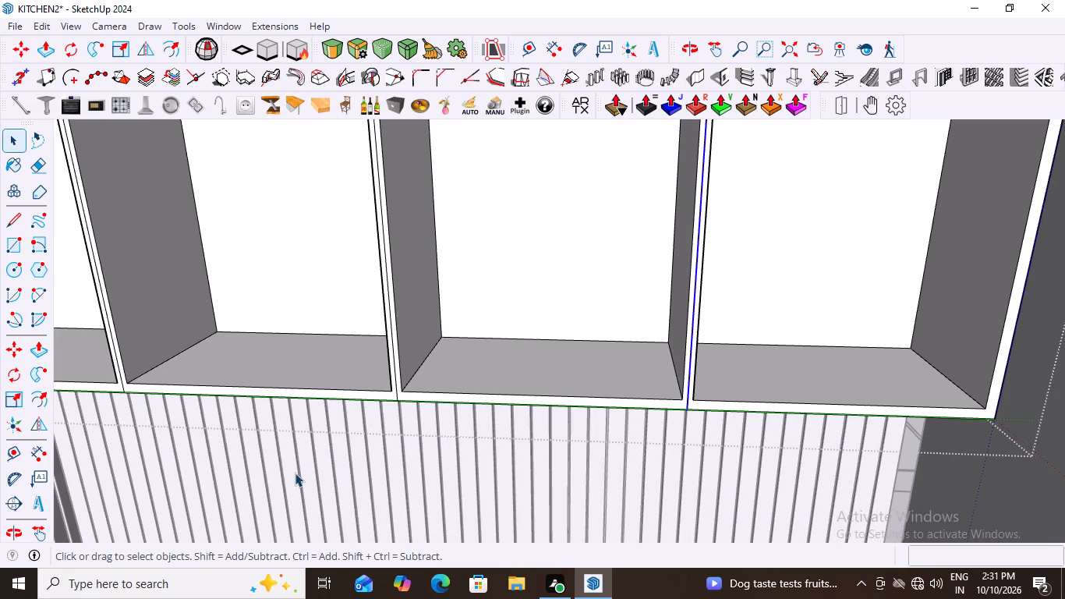
pyautogui.scroll(6, 345, 470)
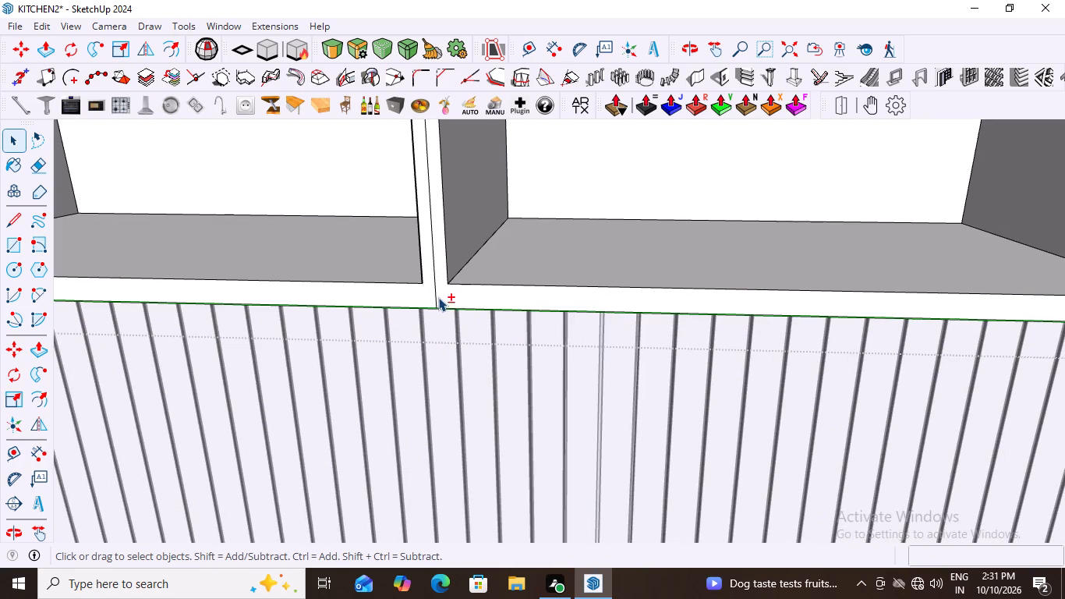
pyautogui.keyDown('shift'); pyautogui.click(434, 293); pyautogui.keyUp('shift')
pyautogui.keyDown('shift'); pyautogui.scroll(-6, 497, 344); pyautogui.keyUp('shift')
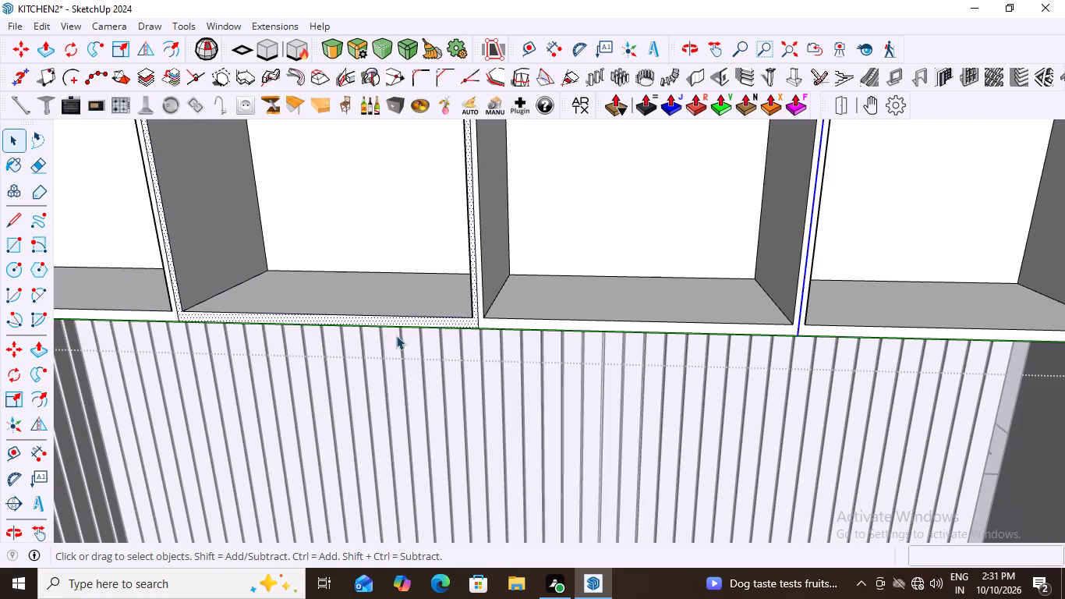
pyautogui.keyDown('shift'); pyautogui.scroll(6, 448, 328); pyautogui.keyUp('shift')
pyautogui.keyDown('shift'); pyautogui.click(474, 317); pyautogui.keyUp('shift')
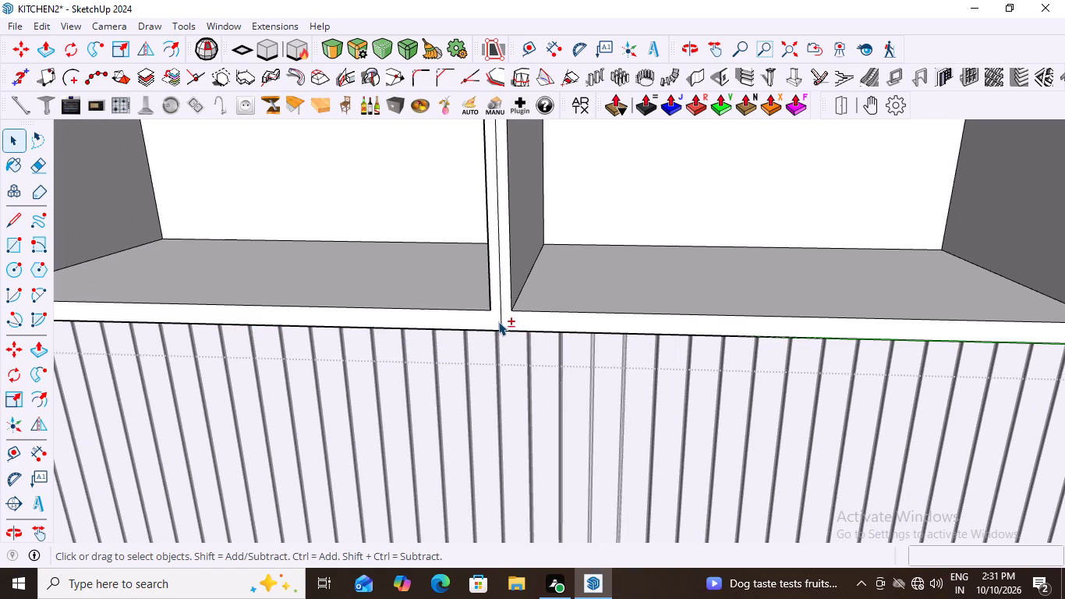
pyautogui.keyDown('shift'); pyautogui.click(500, 321); pyautogui.keyUp('shift')
pyautogui.keyDown('shift'); pyautogui.scroll(-10, 511, 336); pyautogui.keyUp('shift')
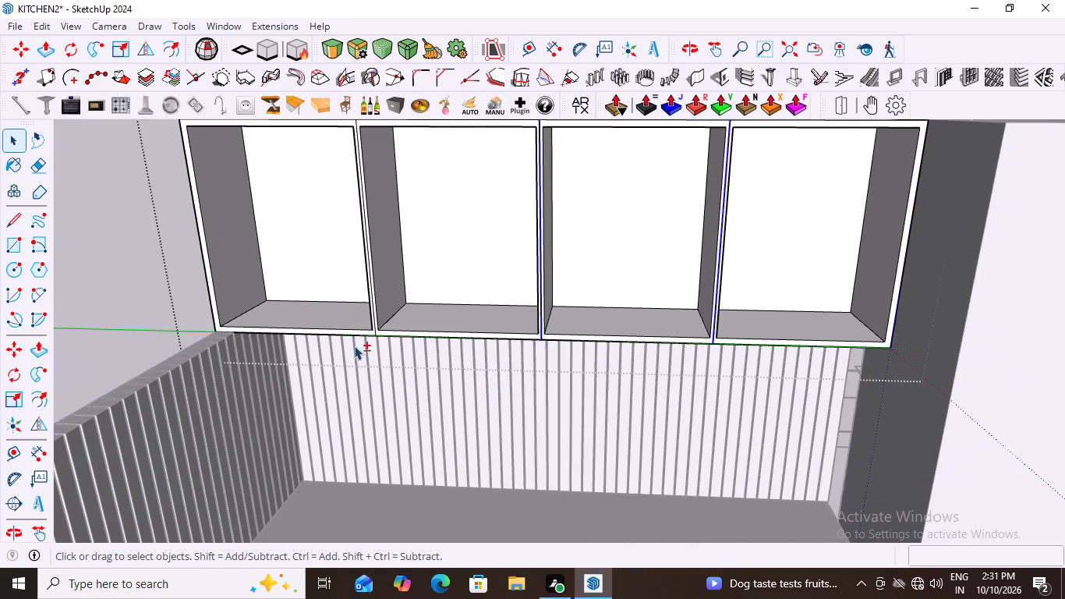
pyautogui.keyDown('shift'); pyautogui.scroll(11, 358, 339); pyautogui.keyUp('shift')
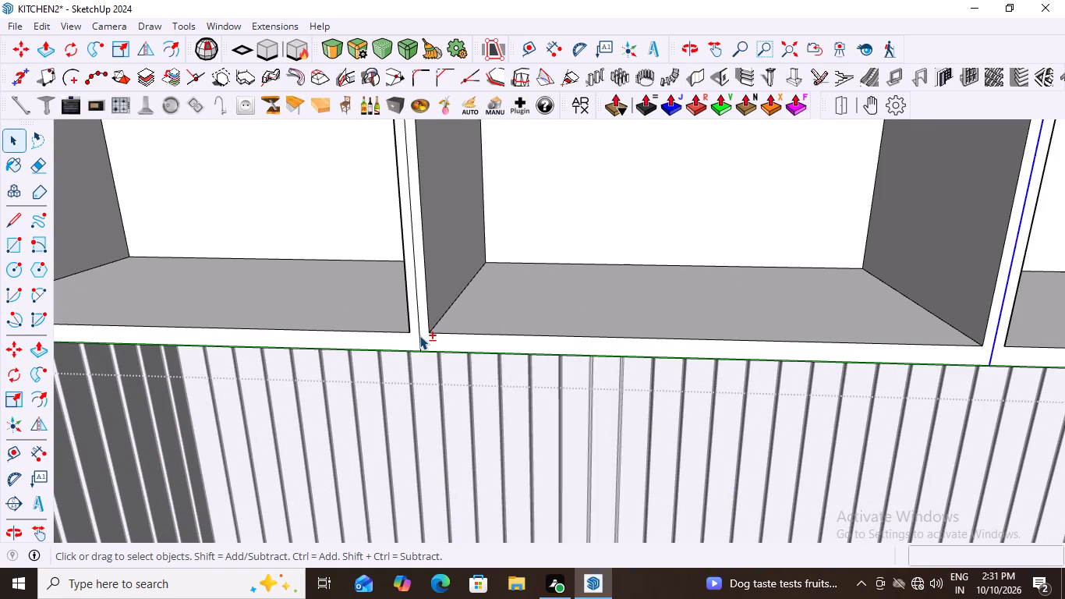
pyautogui.keyDown('shift'); pyautogui.click(419, 335); pyautogui.keyUp('shift')
pyautogui.keyDown('shift'); pyautogui.scroll(-8, 444, 399); pyautogui.keyUp('shift')
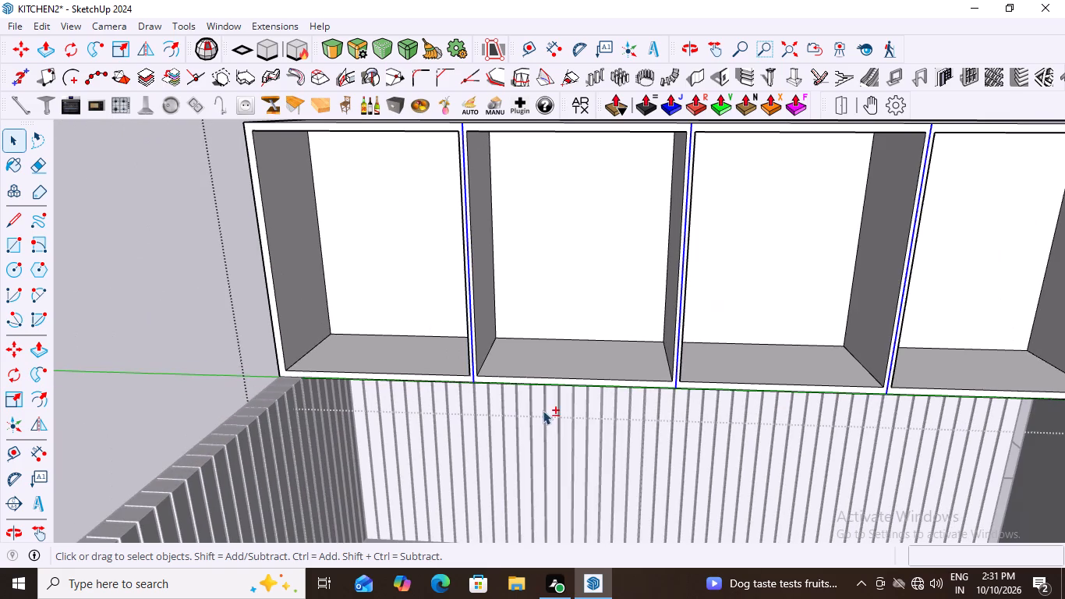
pyautogui.press('Delete')
pyautogui.scroll(-3, 196, 408)
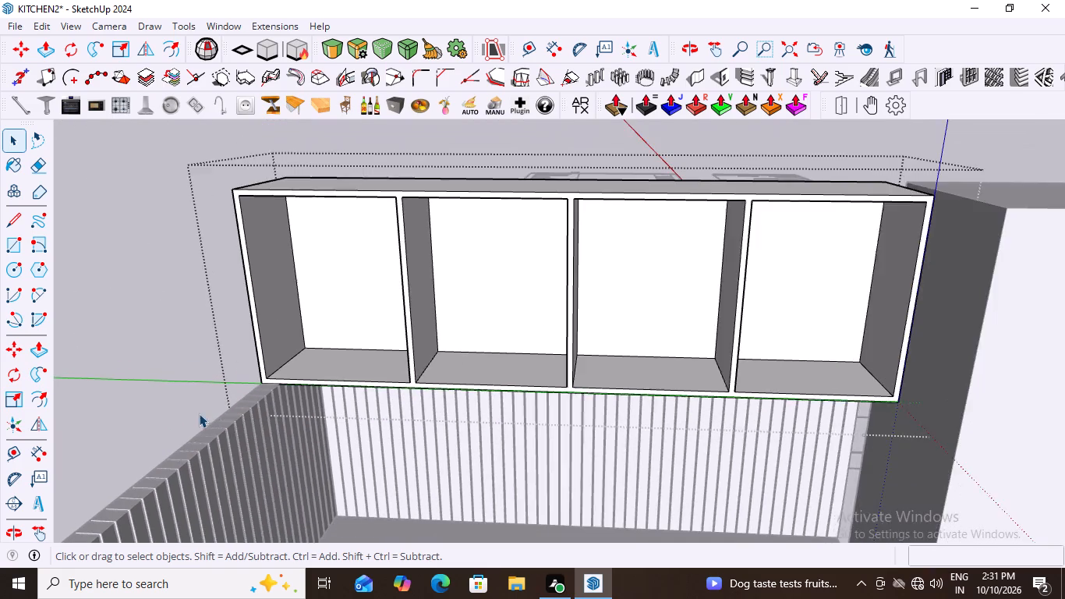
pyautogui.scroll(-6, 199, 413)
pyautogui.scroll(-8, 313, 476)
pyautogui.moveTo(360, 459); pyautogui.dragTo(396, 438, button='middle')
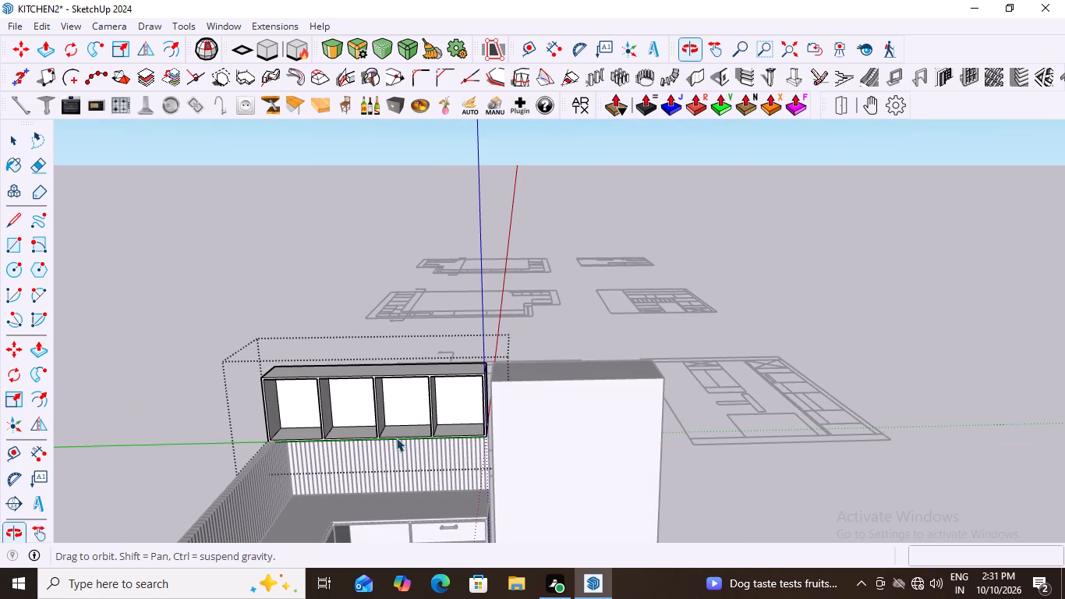
pyautogui.press('space')
pyautogui.click(299, 294)
pyautogui.doubleClick(291, 229)
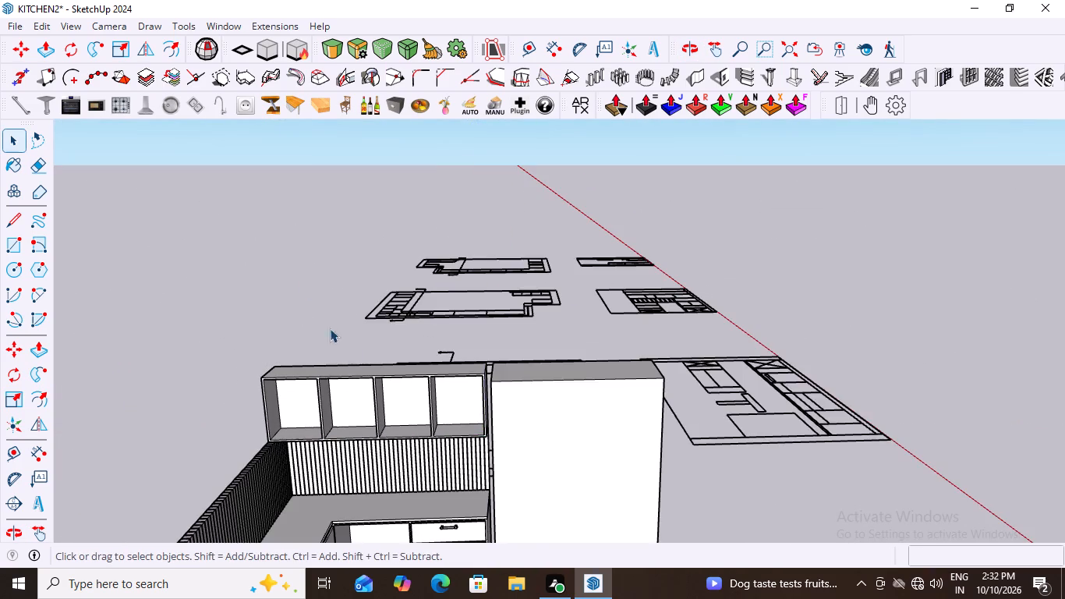
# Draw a 584 mm high rectangle over the opening of the wall cabinet's end compartment farthest from the tall cabinet, corner to corner.
pyautogui.scroll(4, 375, 389)
pyautogui.scroll(-9, 403, 369)
pyautogui.scroll(3, 451, 359)
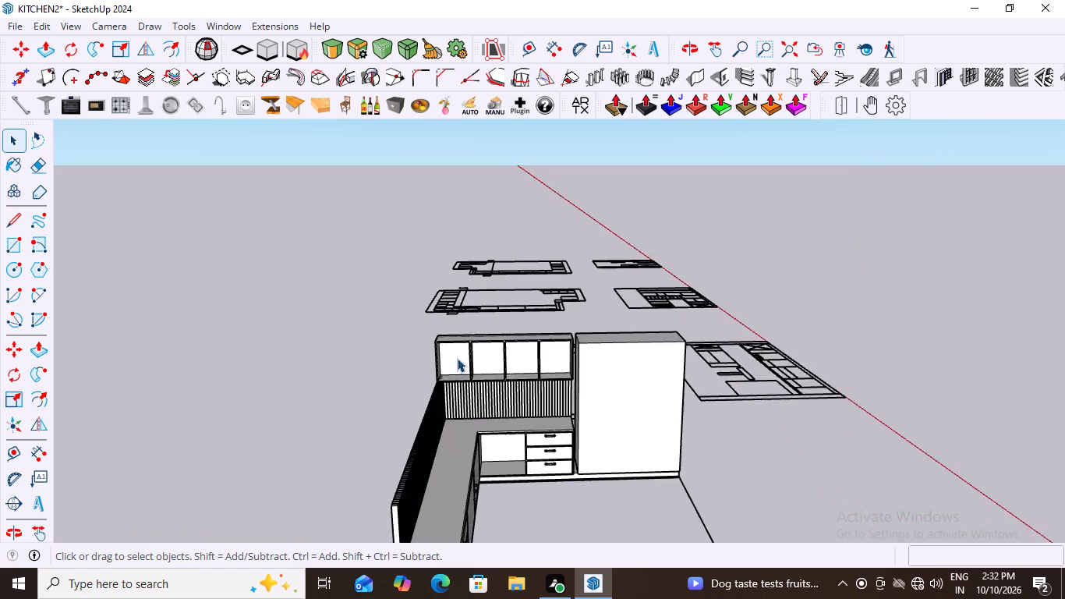
pyautogui.scroll(15, 457, 358)
pyautogui.moveTo(459, 367); pyautogui.dragTo(503, 365, button='middle')
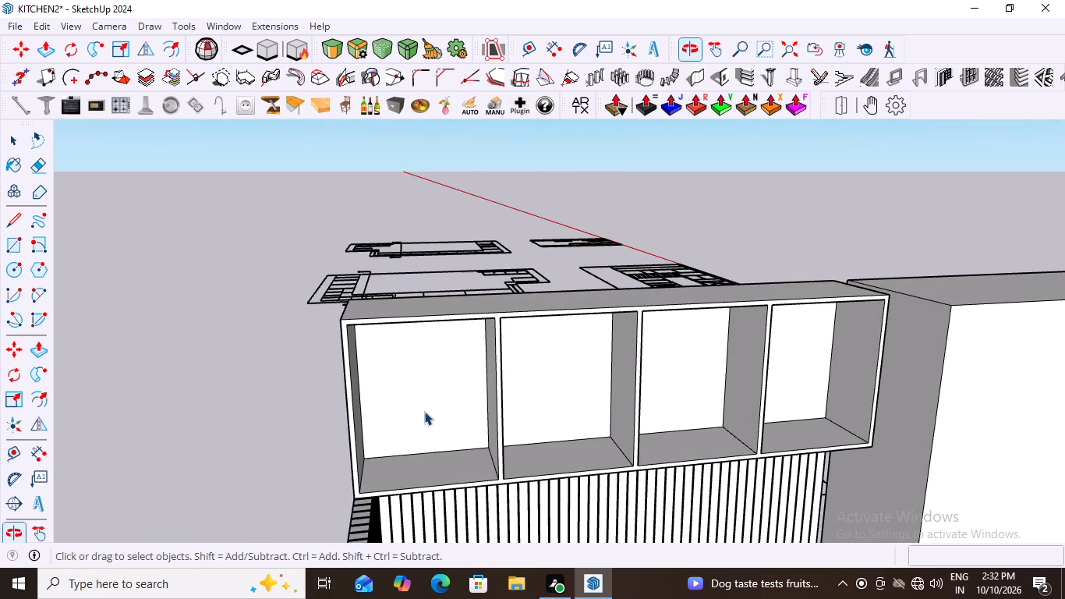
pyautogui.scroll(2, 353, 356)
pyautogui.moveTo(392, 380); pyautogui.dragTo(380, 367, button='middle')
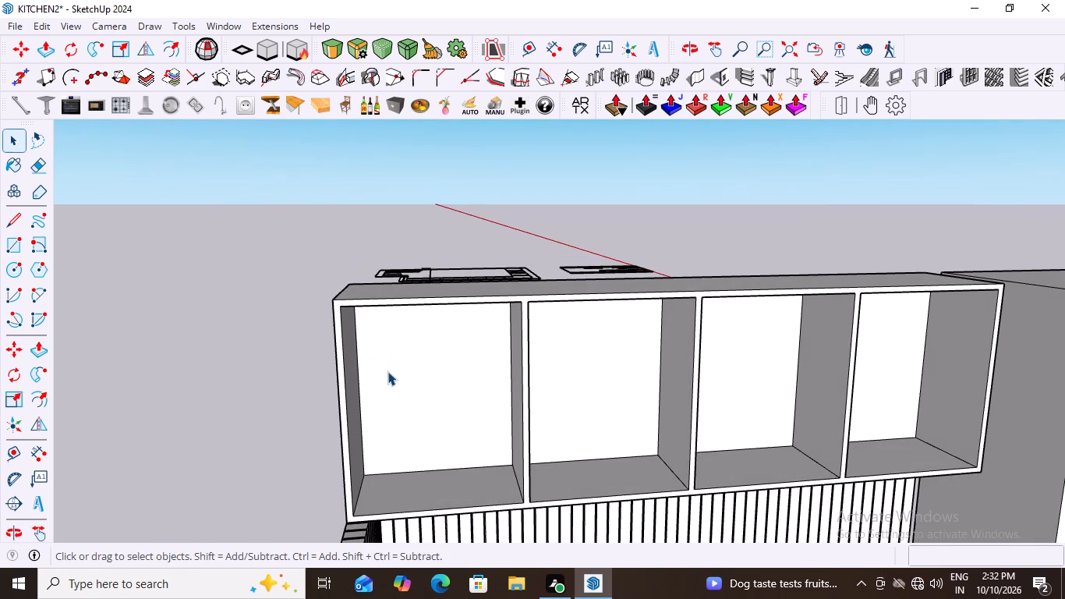
pyautogui.press('r')
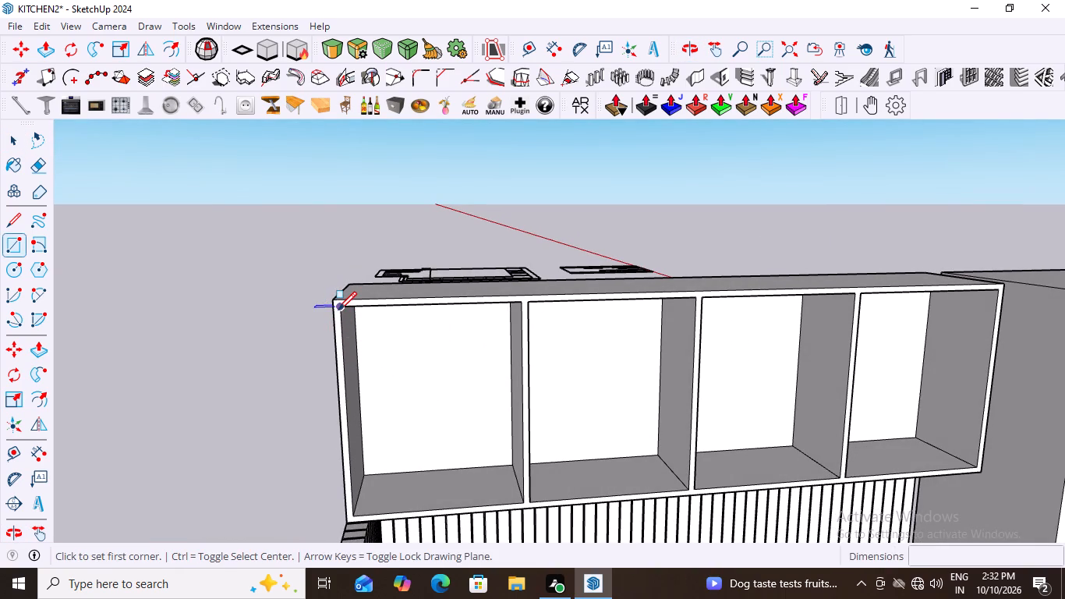
pyautogui.scroll(7, 341, 313)
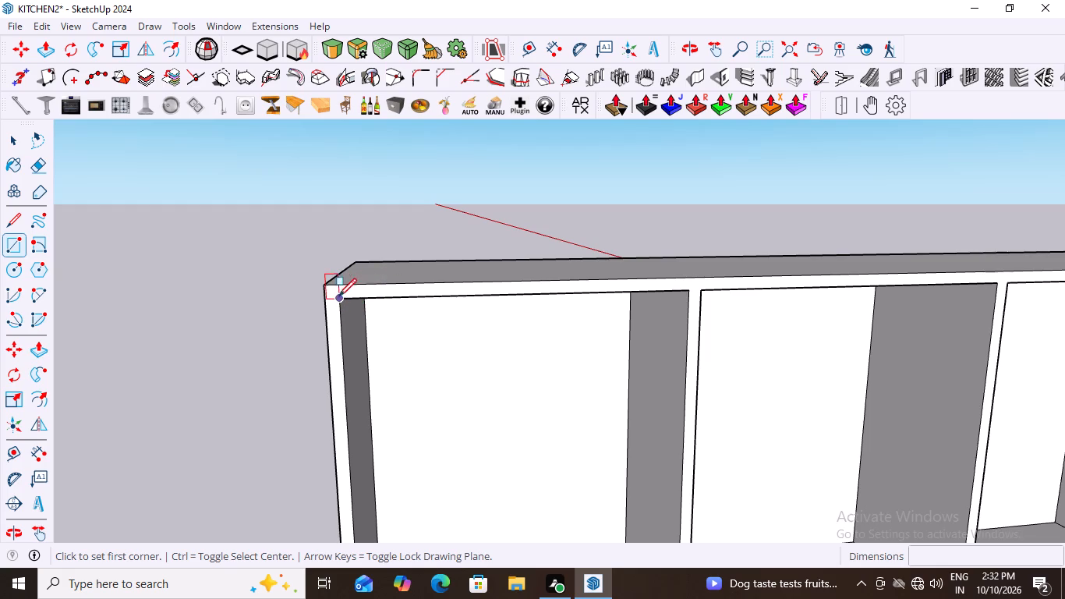
pyautogui.moveTo(339, 301); pyautogui.dragTo(339, 308)
pyautogui.scroll(-7, 387, 360)
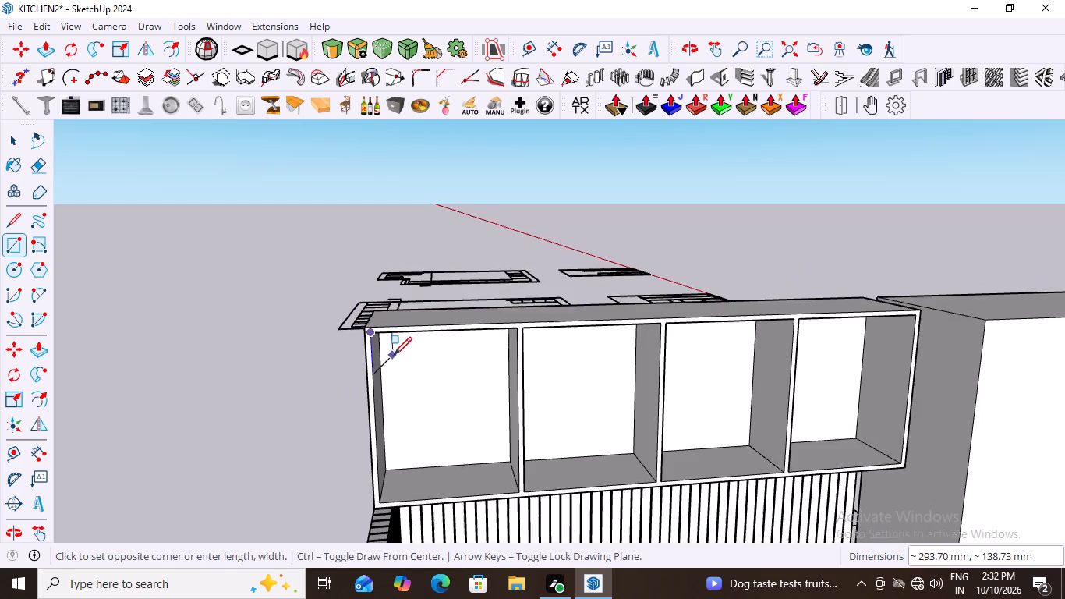
pyautogui.scroll(-4, 394, 355)
pyautogui.scroll(3, 484, 459)
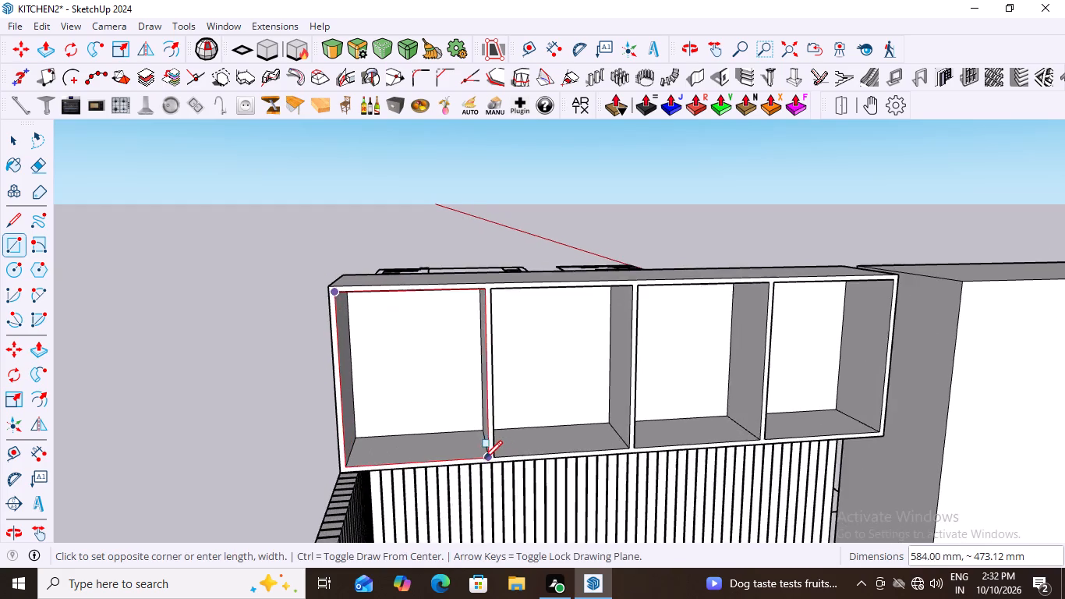
pyautogui.scroll(8, 484, 459)
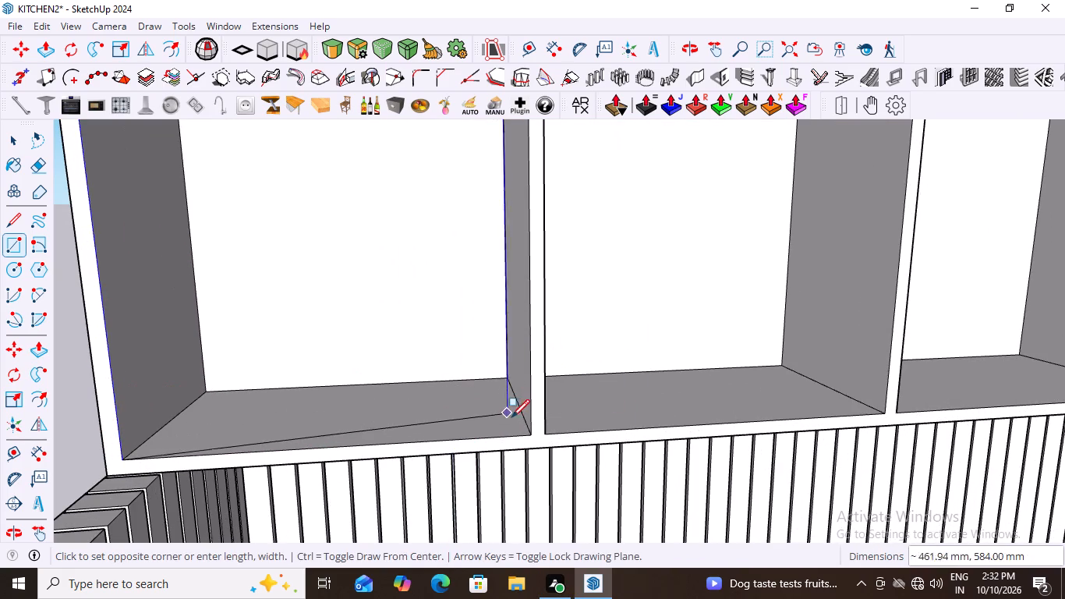
pyautogui.click(531, 433)
pyautogui.scroll(-4, 426, 425)
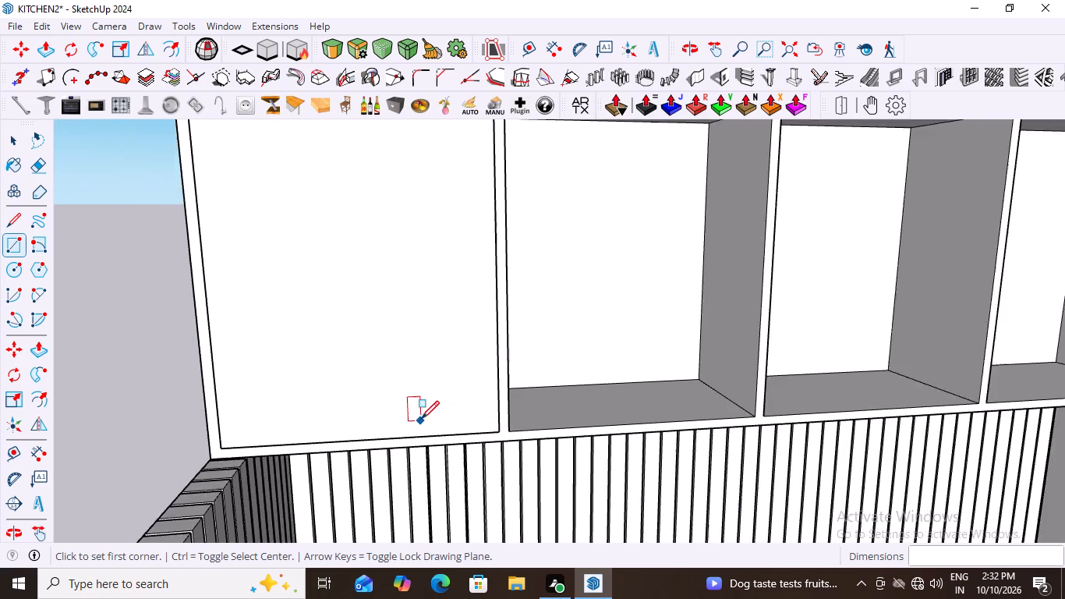
pyautogui.scroll(-12, 421, 419)
pyautogui.scroll(3, 414, 406)
pyautogui.scroll(-18, 414, 403)
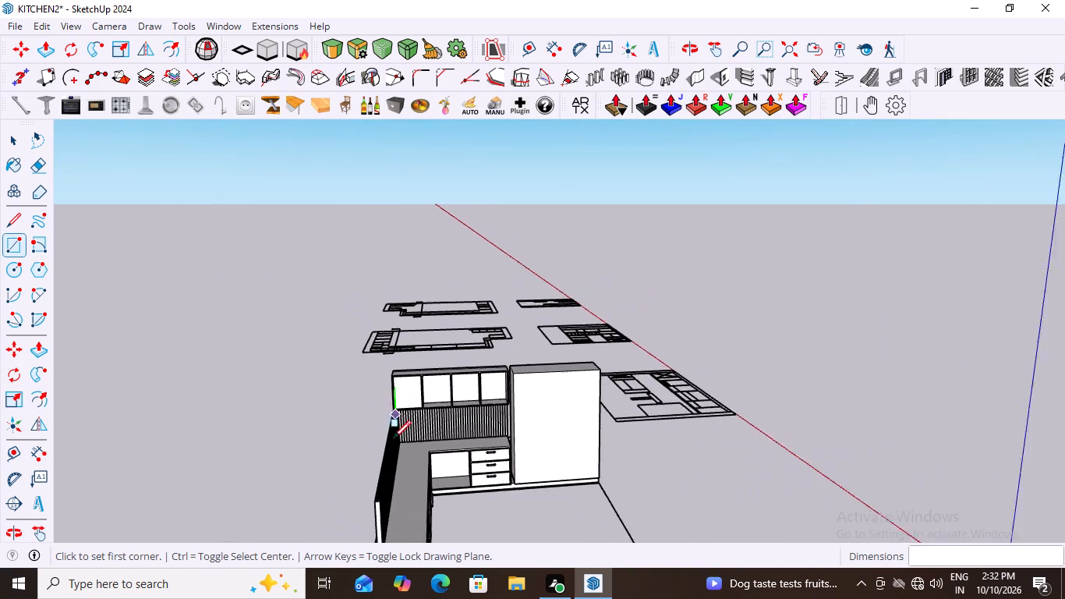
pyautogui.scroll(-1, 393, 438)
pyautogui.press('space')
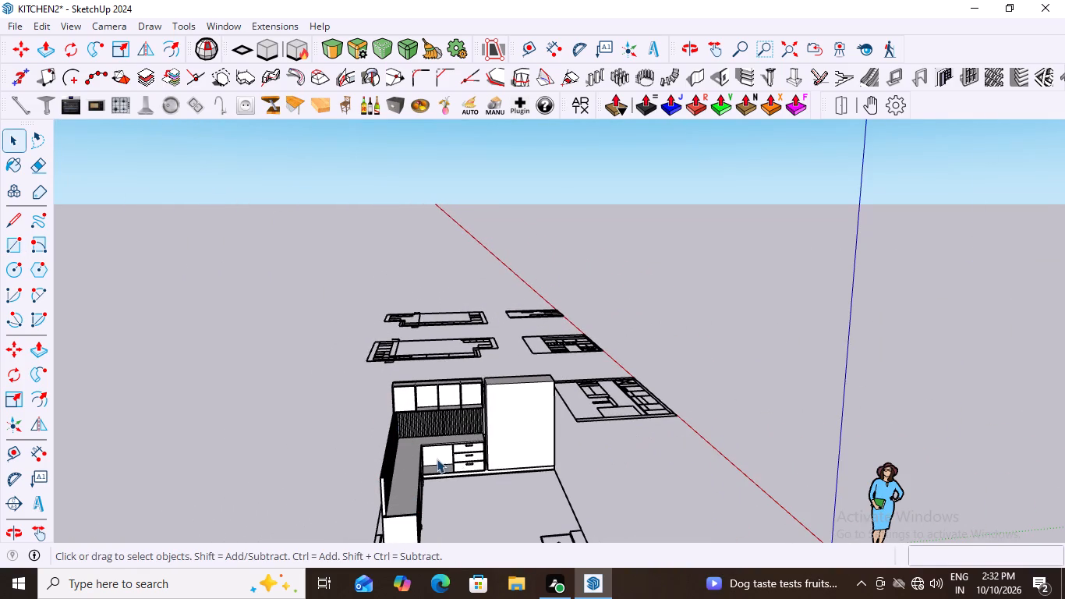
# Make a group from the new rectangle's face and edges covering the end compartment.
pyautogui.scroll(3, 419, 469)
pyautogui.moveTo(428, 419); pyautogui.dragTo(391, 427, button='middle')
pyautogui.scroll(7, 409, 378)
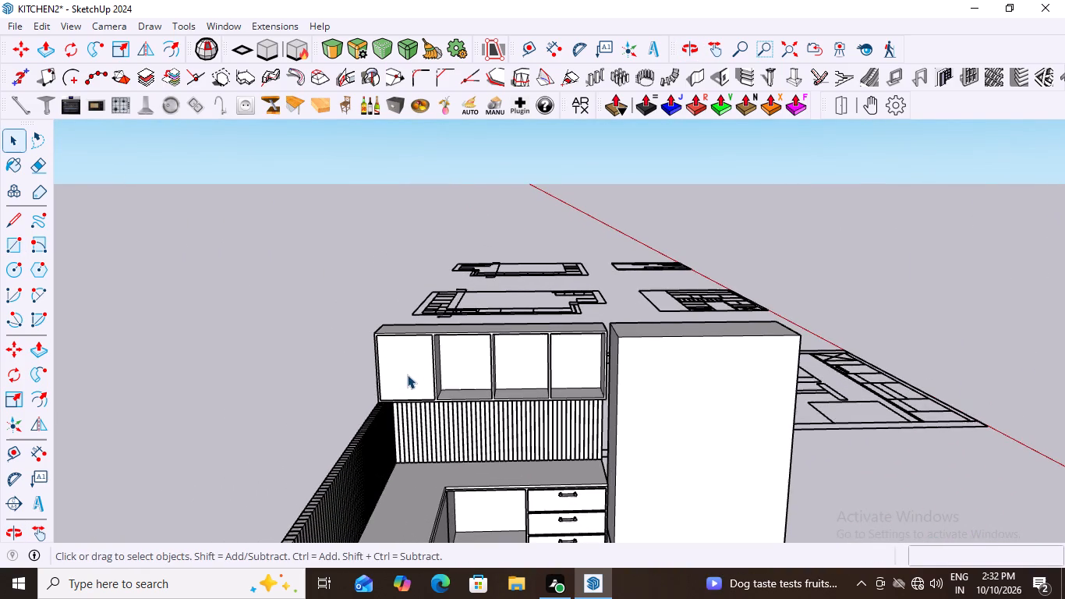
pyautogui.doubleClick(409, 374)
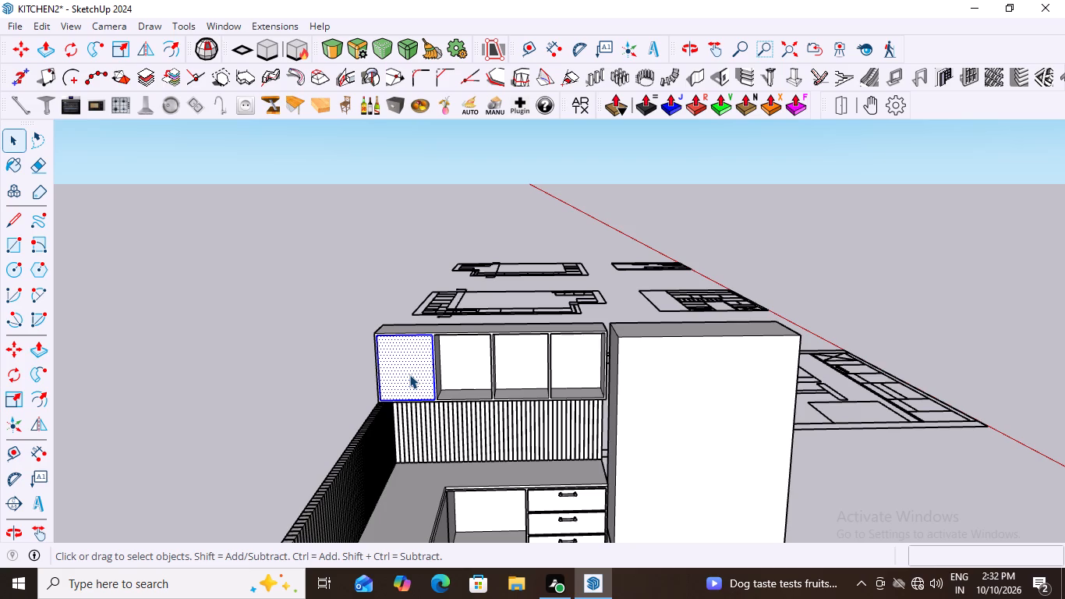
pyautogui.scroll(7, 409, 374)
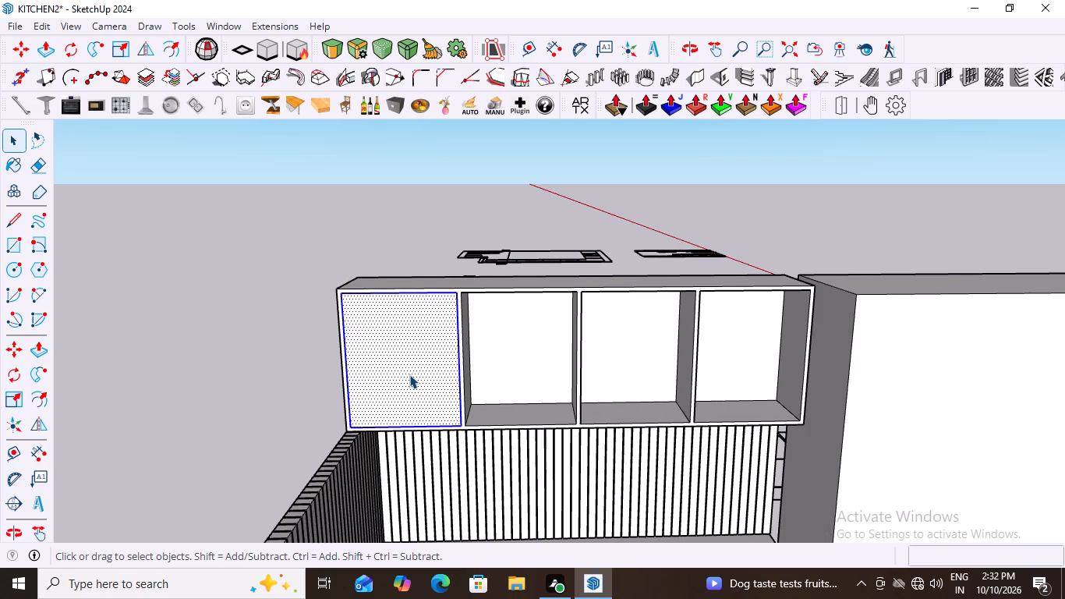
pyautogui.rightClick(409, 374)
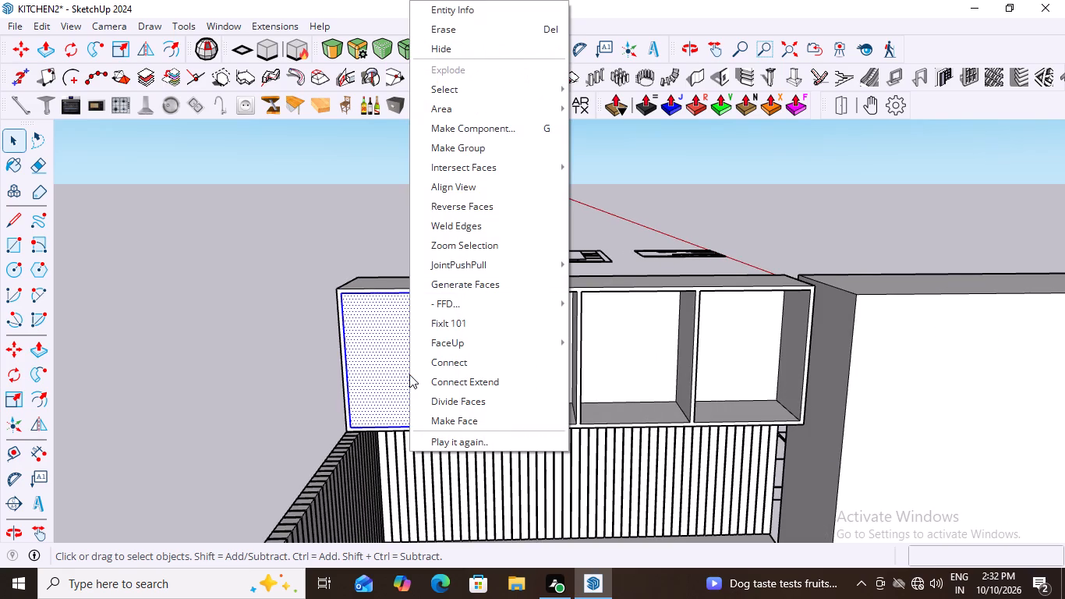
pyautogui.click(468, 151)
# Inside the new panel group, push/pull the face outward 18 mm to form the first door panel, and leave the group.
pyautogui.doubleClick(396, 350)
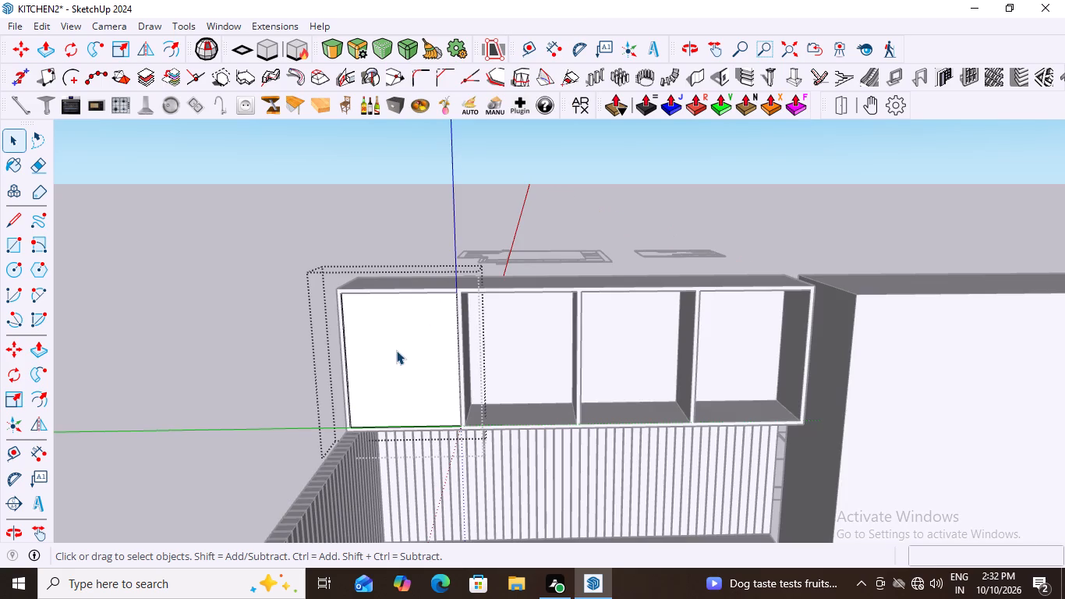
pyautogui.click(399, 348)
pyautogui.press('p')
pyautogui.click(399, 348)
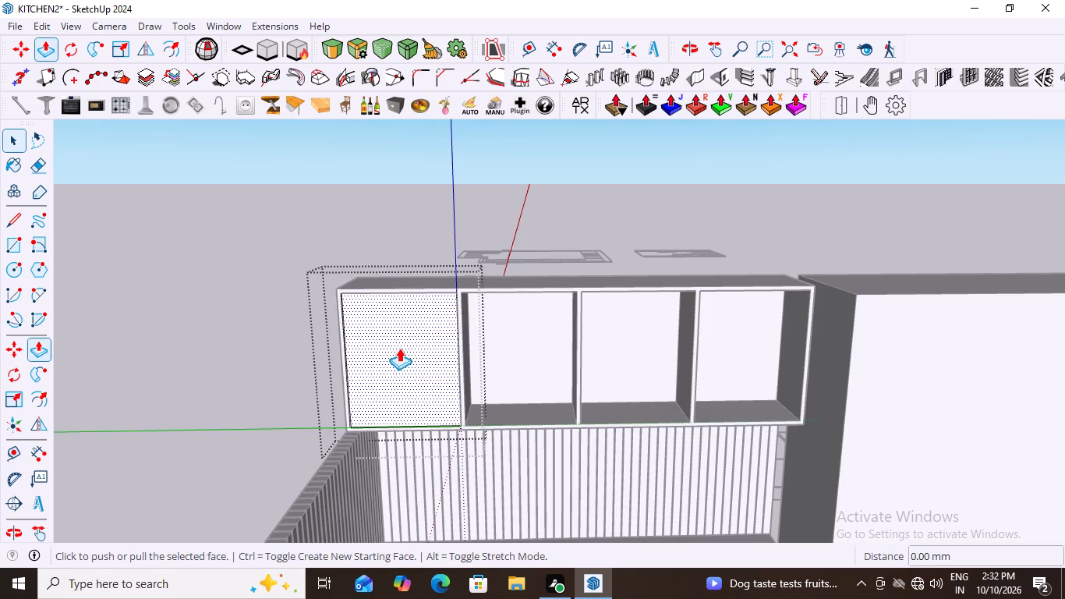
pyautogui.press('1')
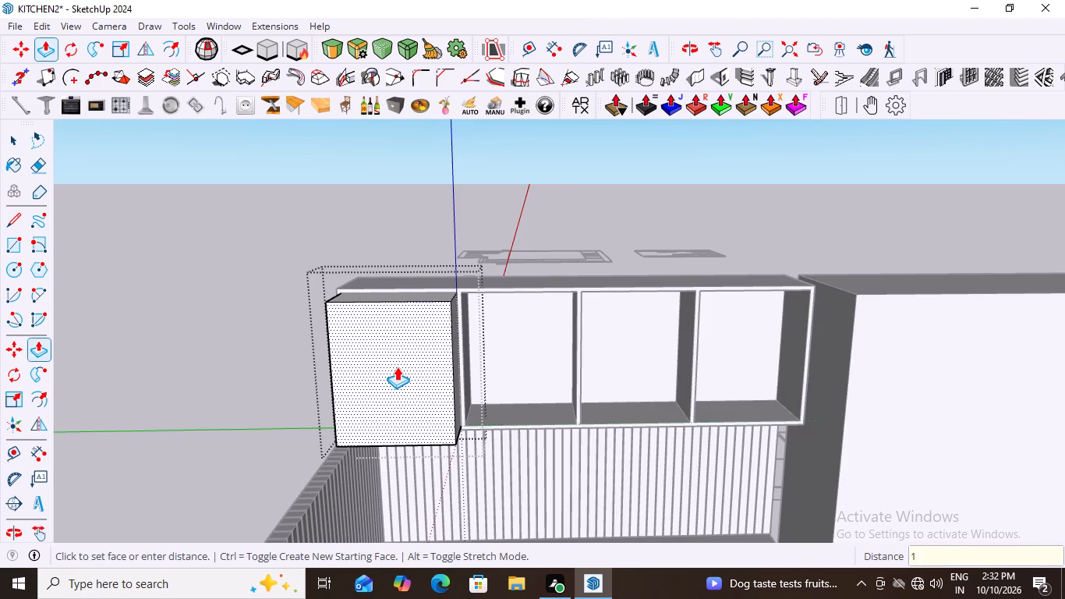
pyautogui.press('8')
pyautogui.write('mm')
pyautogui.press('Return')
pyautogui.press('space')
pyautogui.click(215, 222)
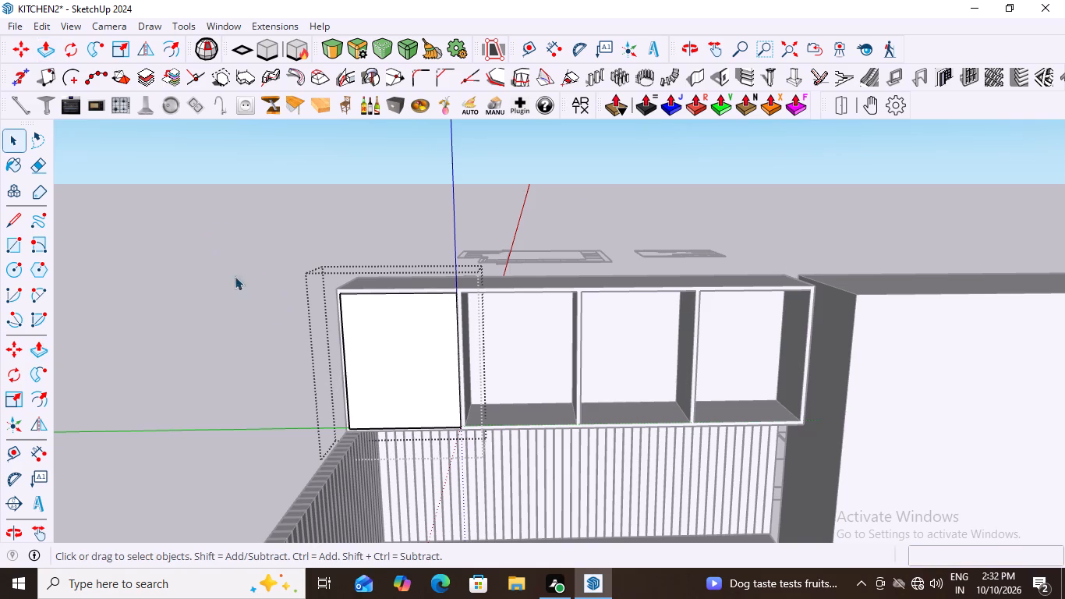
pyautogui.moveTo(425, 334); pyautogui.dragTo(338, 385, button='middle')
pyautogui.scroll(6, 387, 281)
pyautogui.moveTo(432, 331); pyautogui.dragTo(265, 338, button='middle')
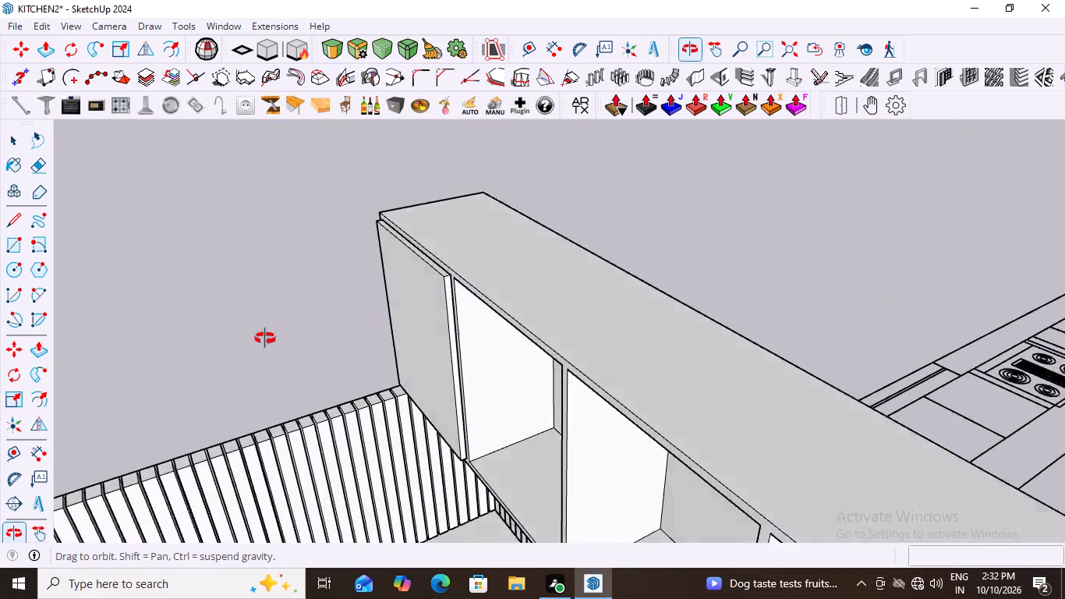
# Copy the first door panel about 500 mm along the wall cabinet, from its bottom corner to the matching corner of the second compartment.
pyautogui.moveTo(265, 338); pyautogui.dragTo(341, 317, button='middle')
pyautogui.scroll(-5, 366, 298)
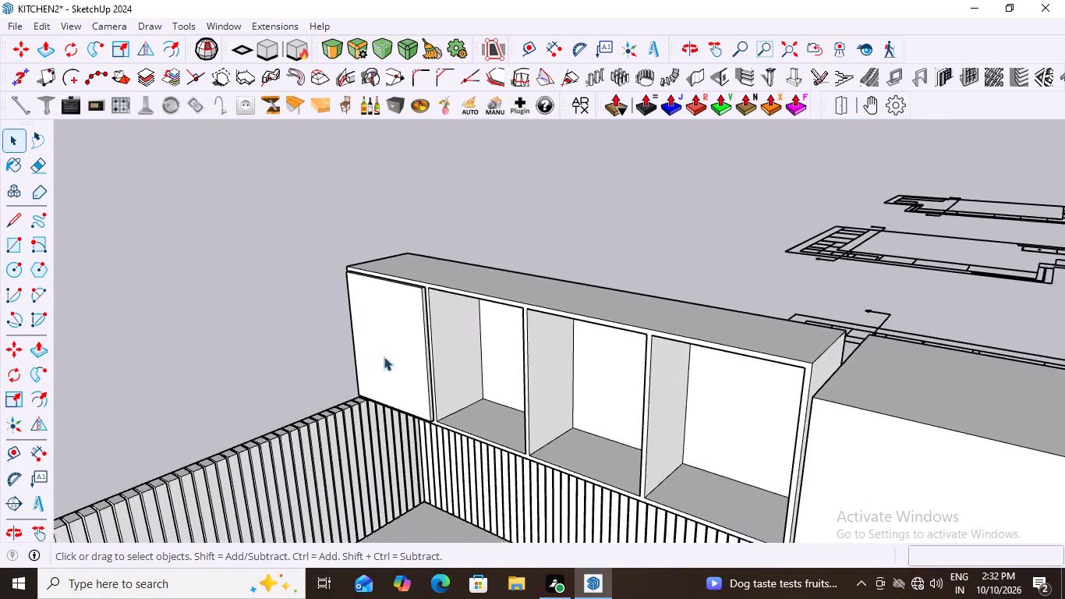
pyautogui.scroll(-1, 384, 356)
pyautogui.moveTo(429, 402); pyautogui.dragTo(330, 416, button='middle')
pyautogui.scroll(8, 398, 413)
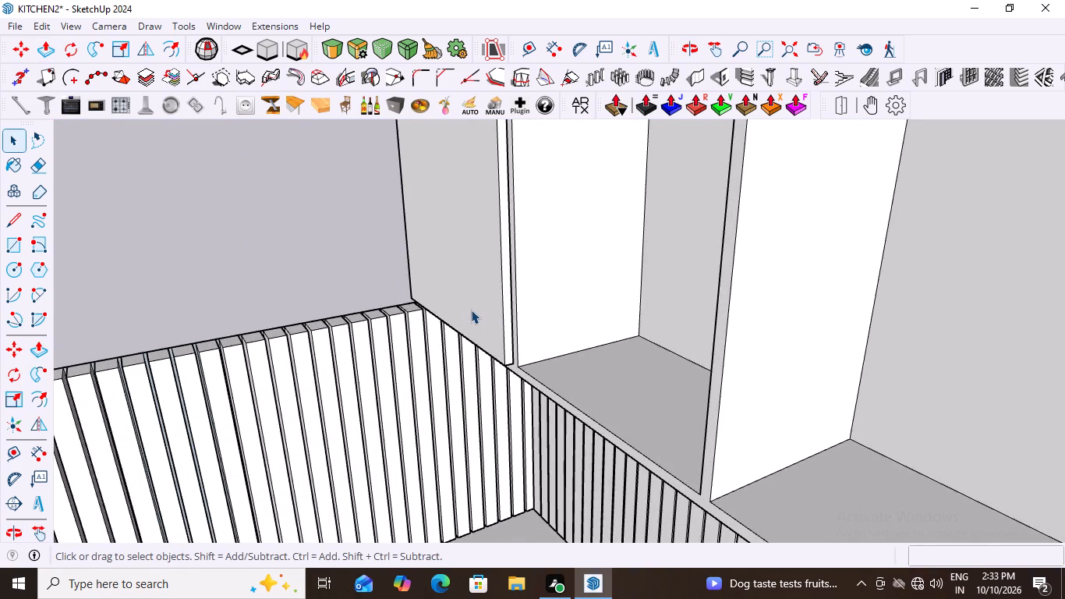
pyautogui.click(471, 310)
pyautogui.press('m')
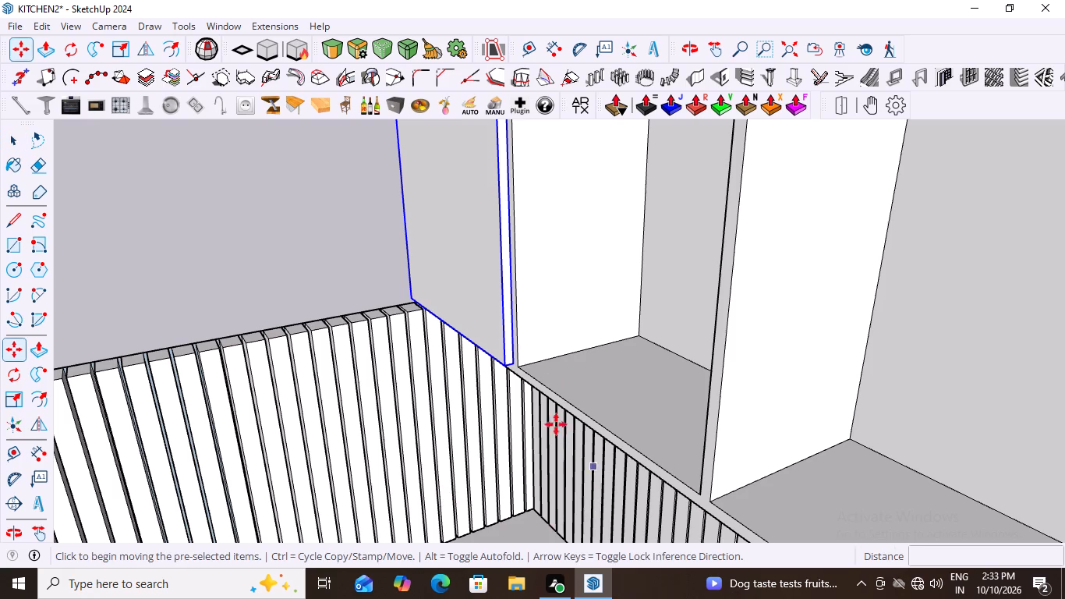
pyautogui.scroll(6, 534, 377)
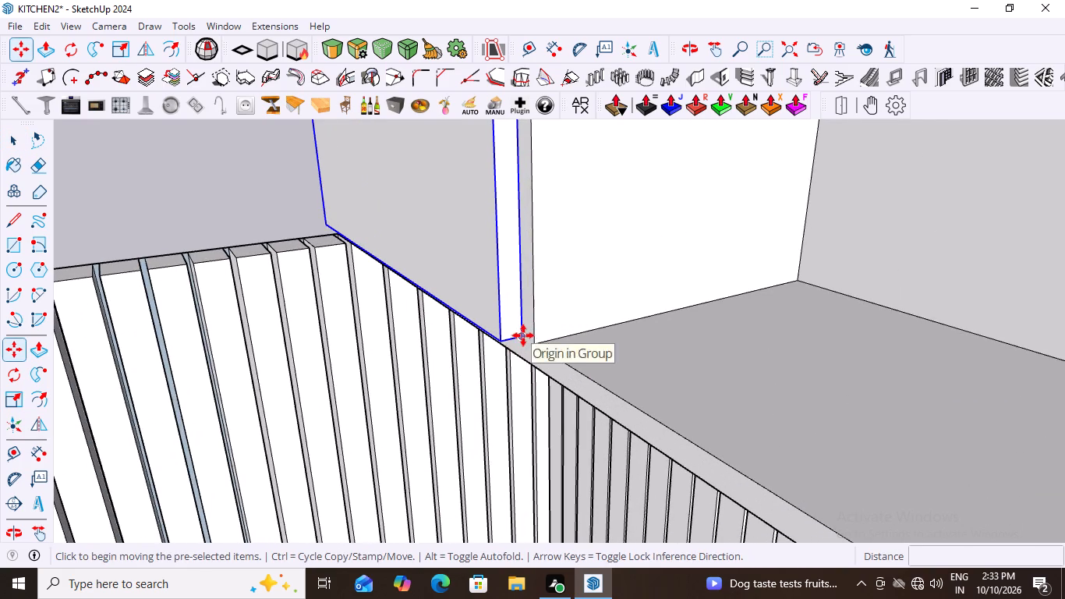
pyautogui.click(522, 336)
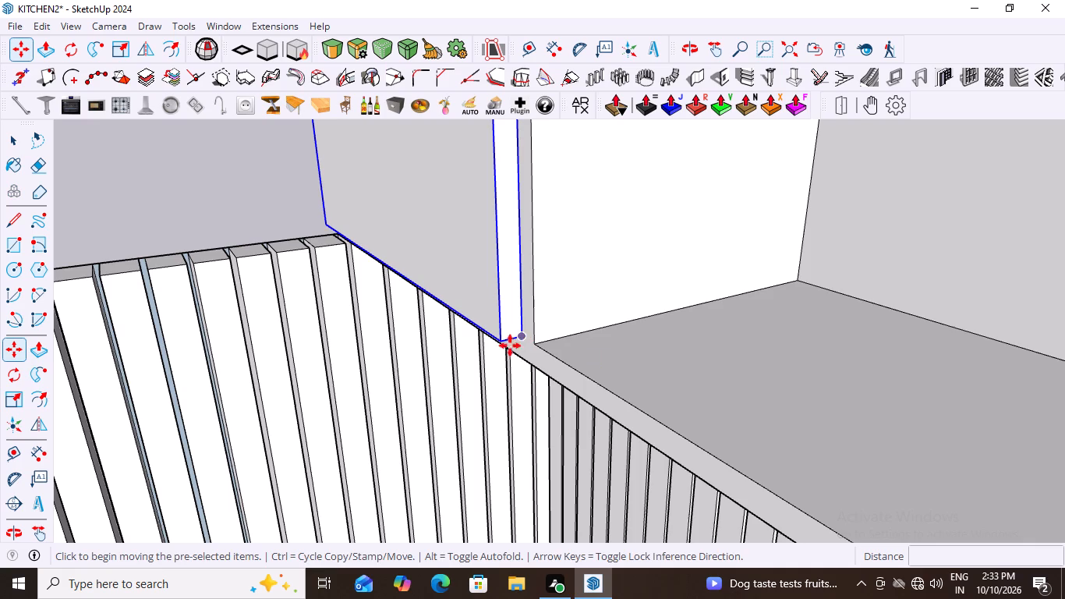
pyautogui.scroll(-13, 432, 350)
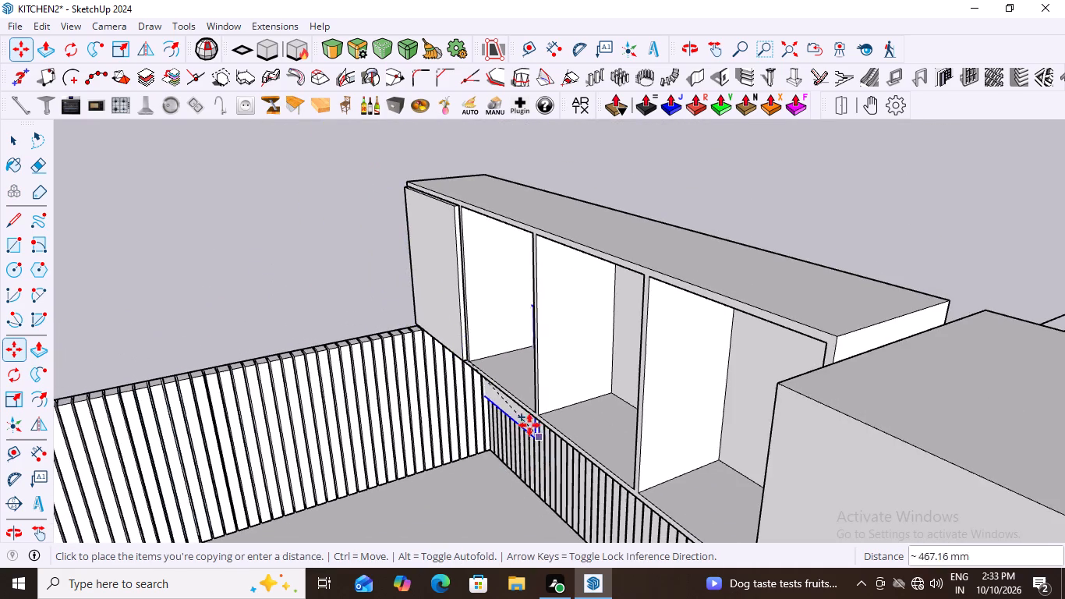
pyautogui.scroll(14, 527, 420)
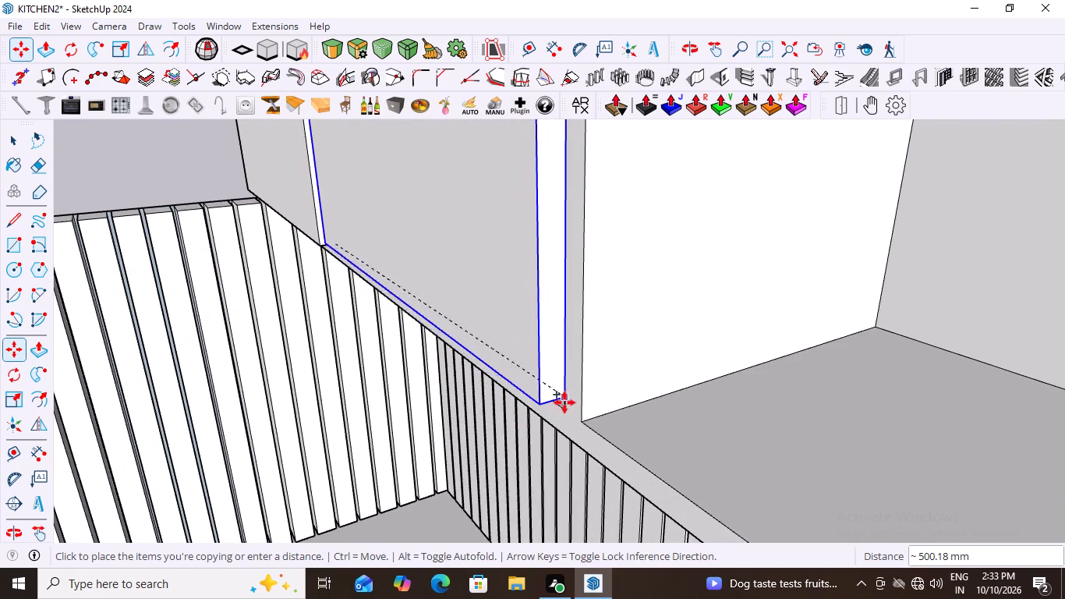
pyautogui.click(564, 413)
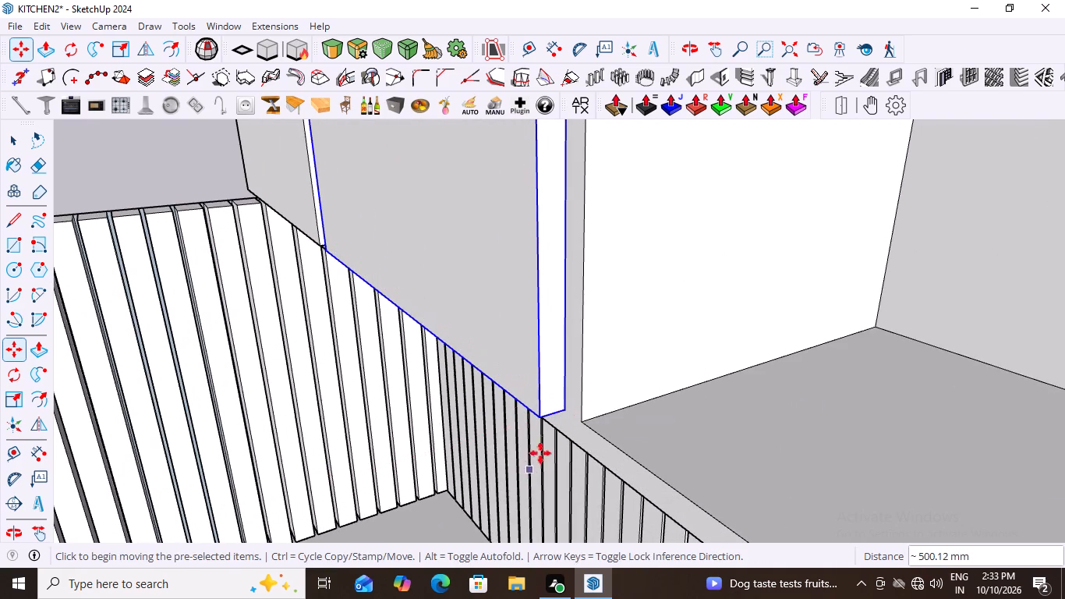
# Copy the second door panel about 500 mm onward by its bottom corner to cover the third compartment of the wall cabinet.
pyautogui.click(565, 410)
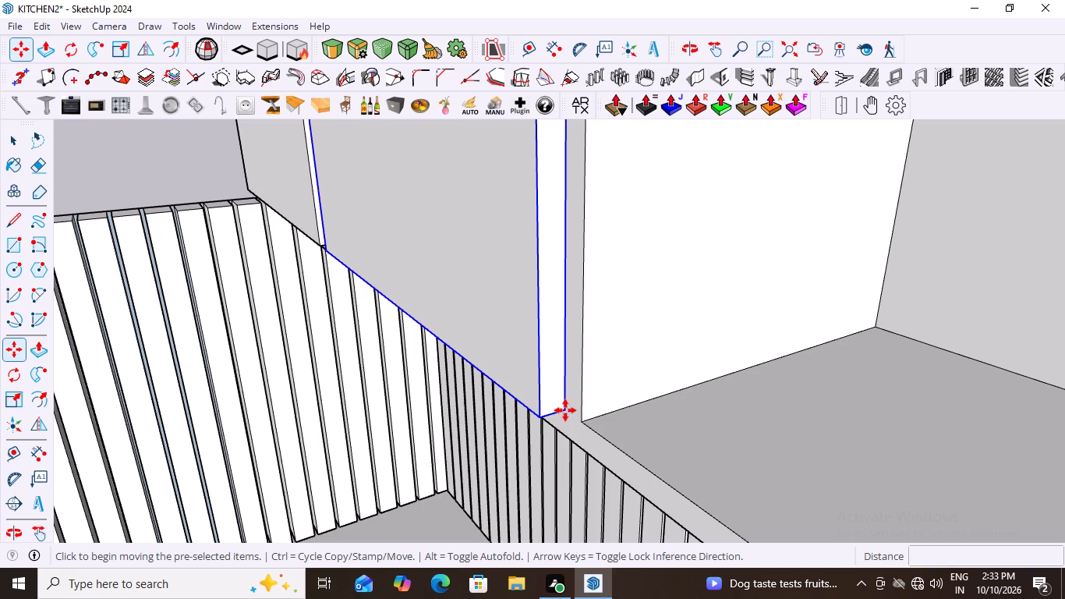
pyautogui.scroll(-12, 482, 406)
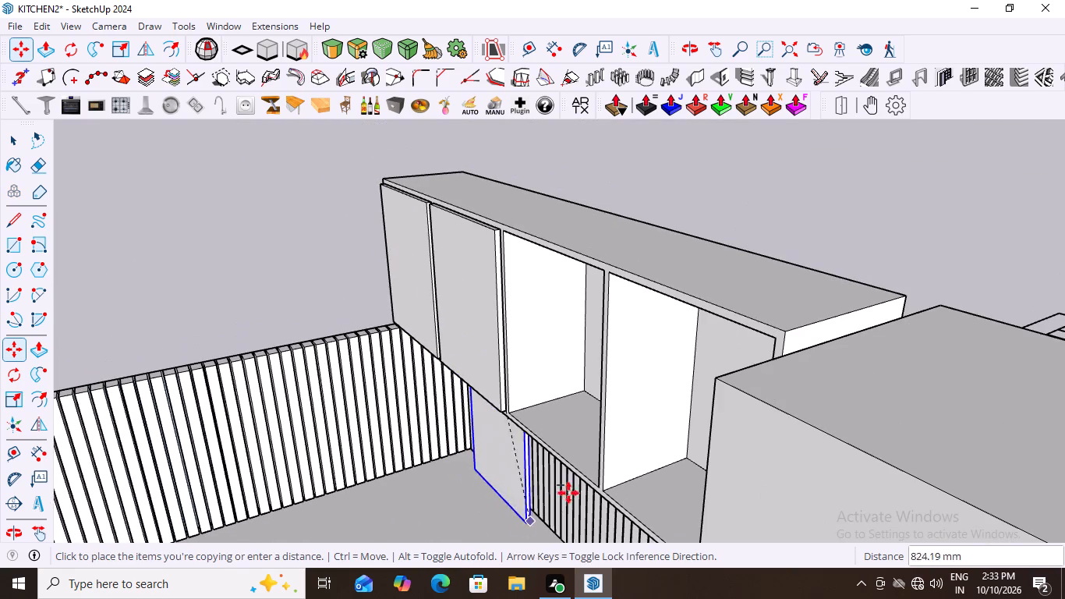
pyautogui.scroll(7, 589, 494)
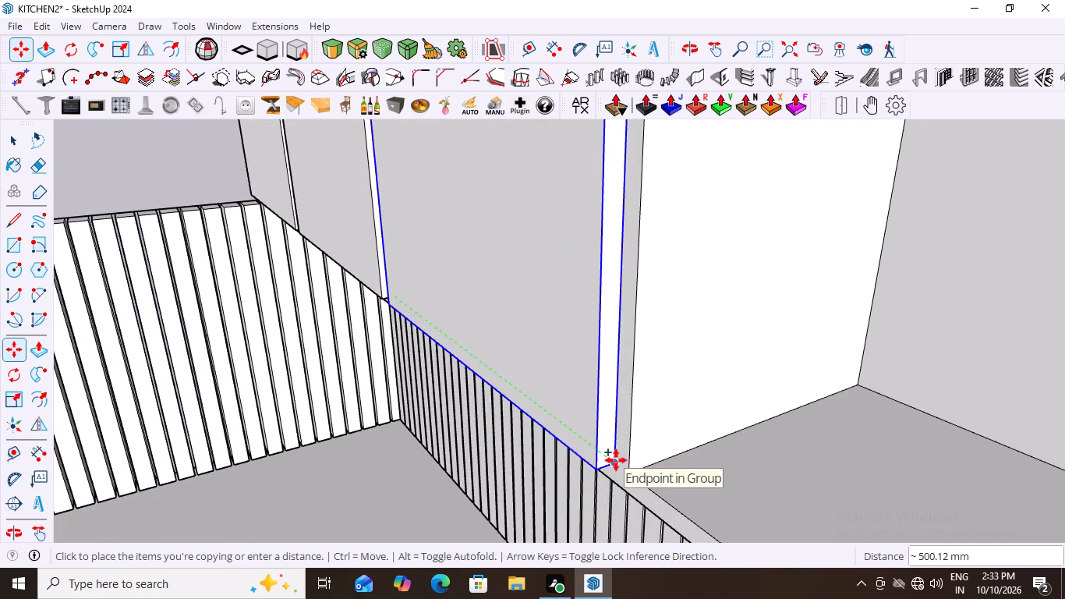
pyautogui.click(616, 460)
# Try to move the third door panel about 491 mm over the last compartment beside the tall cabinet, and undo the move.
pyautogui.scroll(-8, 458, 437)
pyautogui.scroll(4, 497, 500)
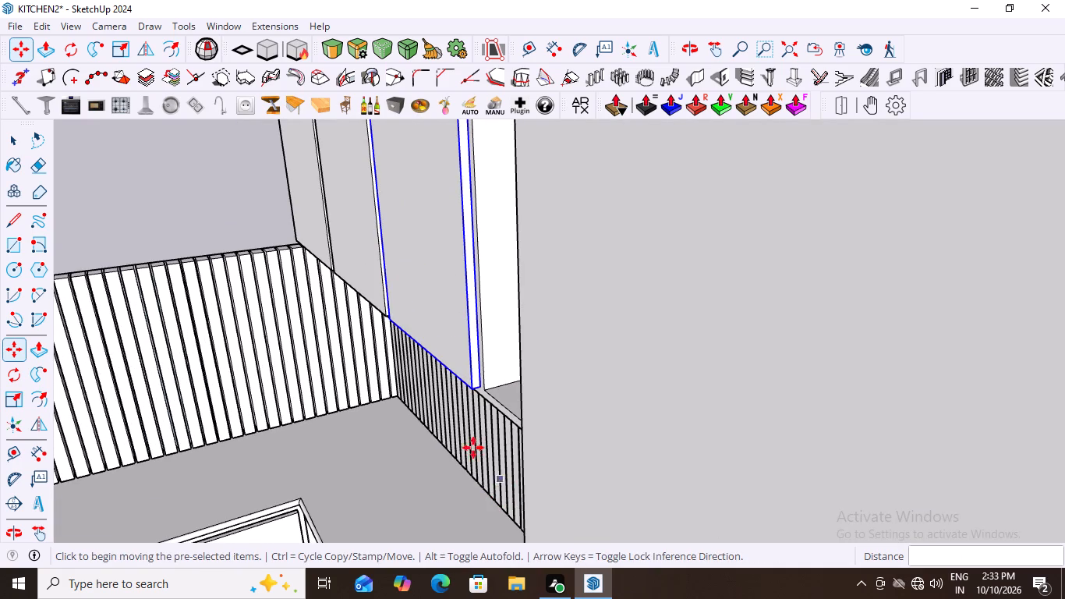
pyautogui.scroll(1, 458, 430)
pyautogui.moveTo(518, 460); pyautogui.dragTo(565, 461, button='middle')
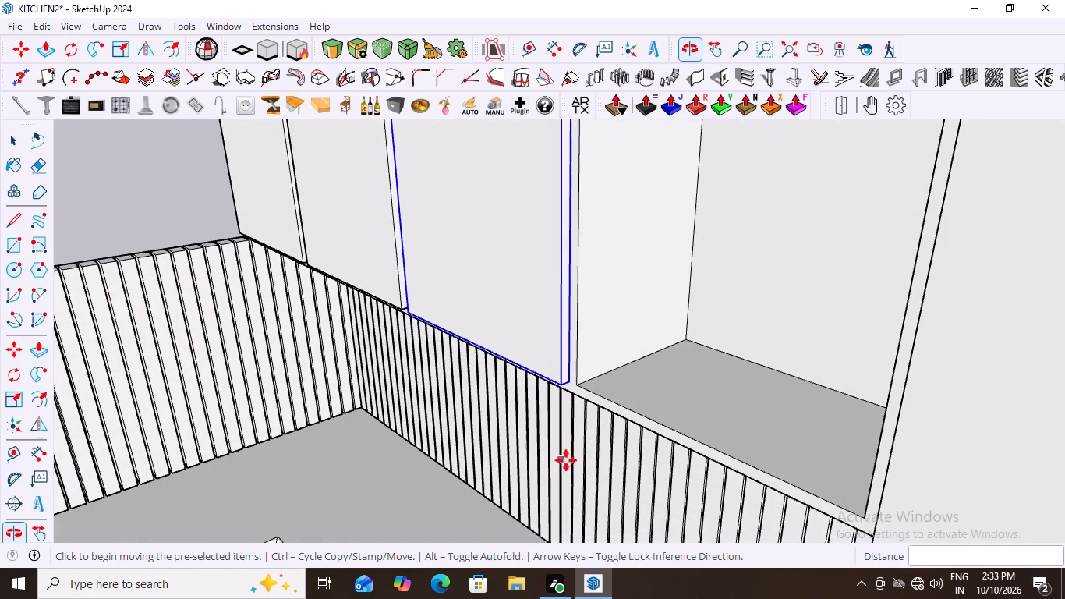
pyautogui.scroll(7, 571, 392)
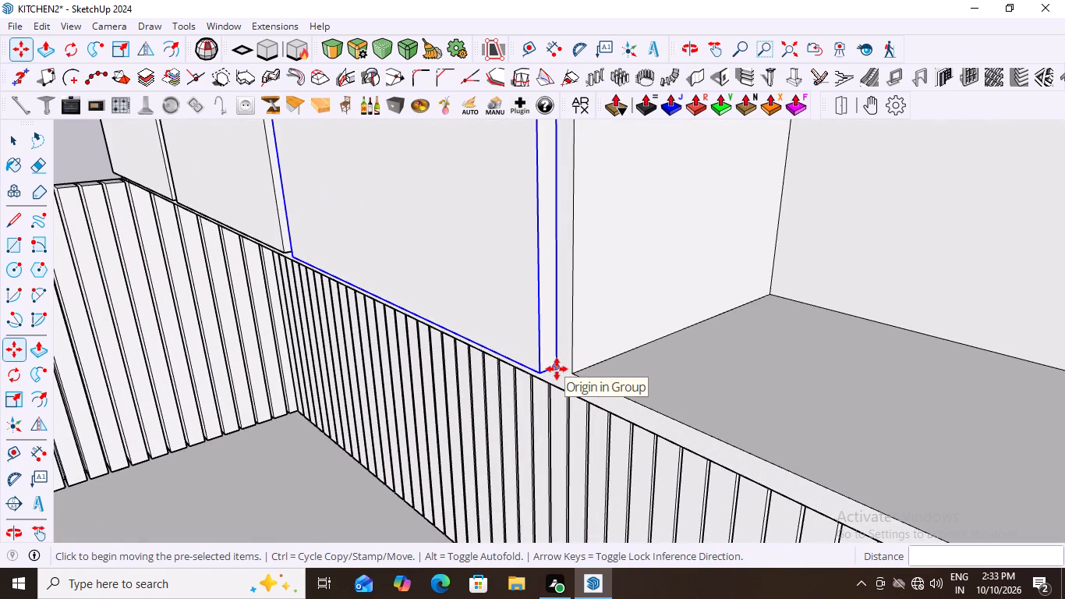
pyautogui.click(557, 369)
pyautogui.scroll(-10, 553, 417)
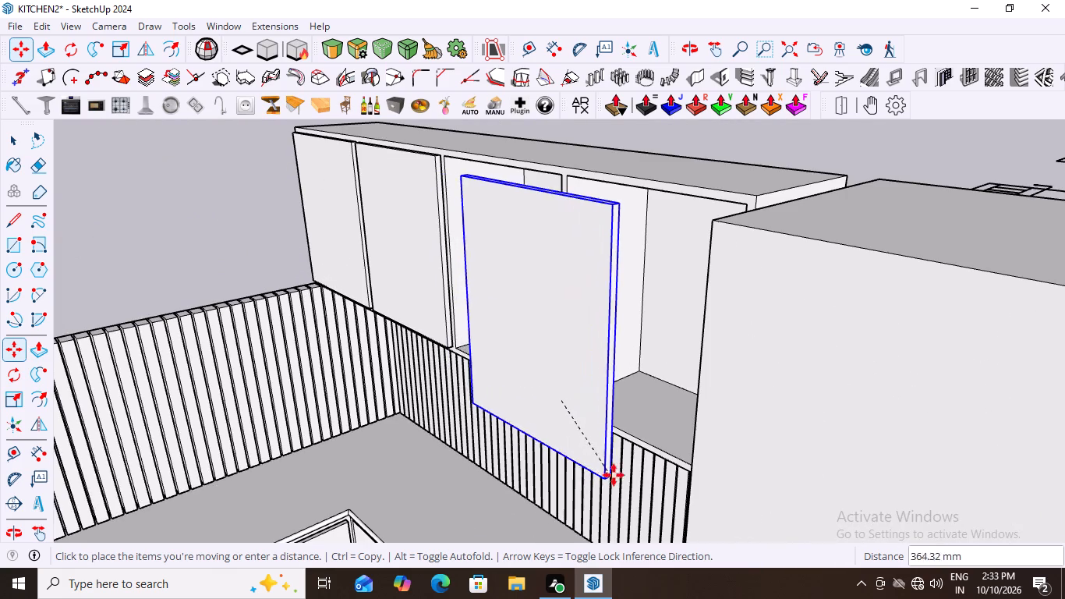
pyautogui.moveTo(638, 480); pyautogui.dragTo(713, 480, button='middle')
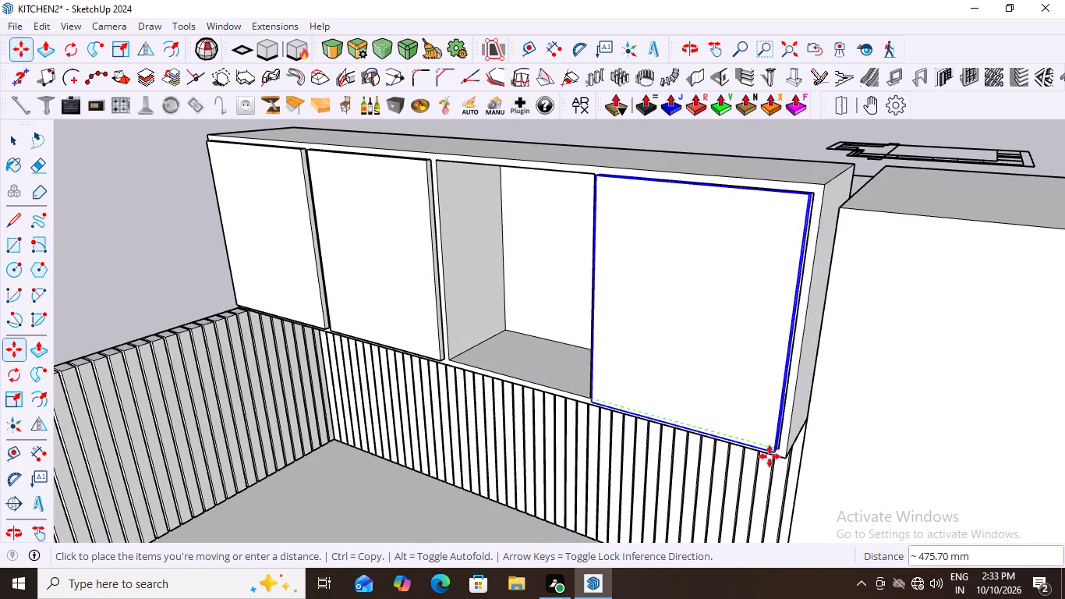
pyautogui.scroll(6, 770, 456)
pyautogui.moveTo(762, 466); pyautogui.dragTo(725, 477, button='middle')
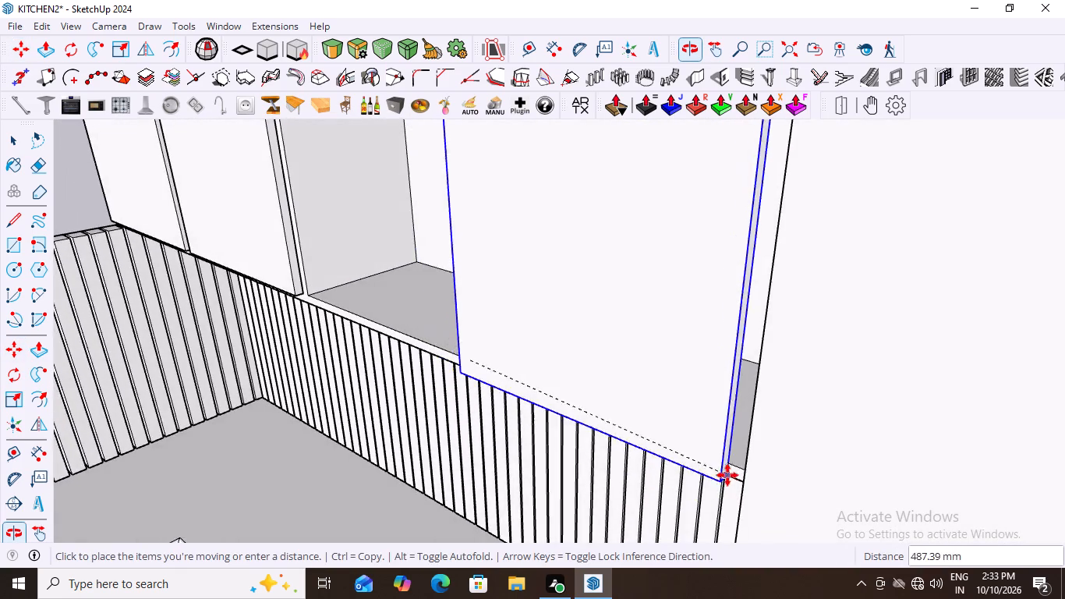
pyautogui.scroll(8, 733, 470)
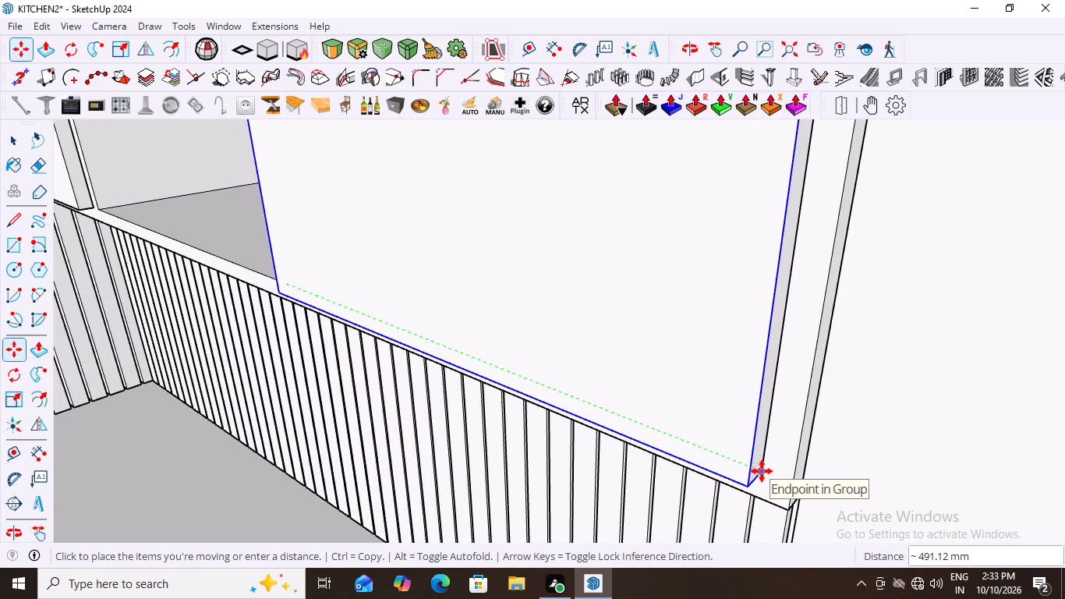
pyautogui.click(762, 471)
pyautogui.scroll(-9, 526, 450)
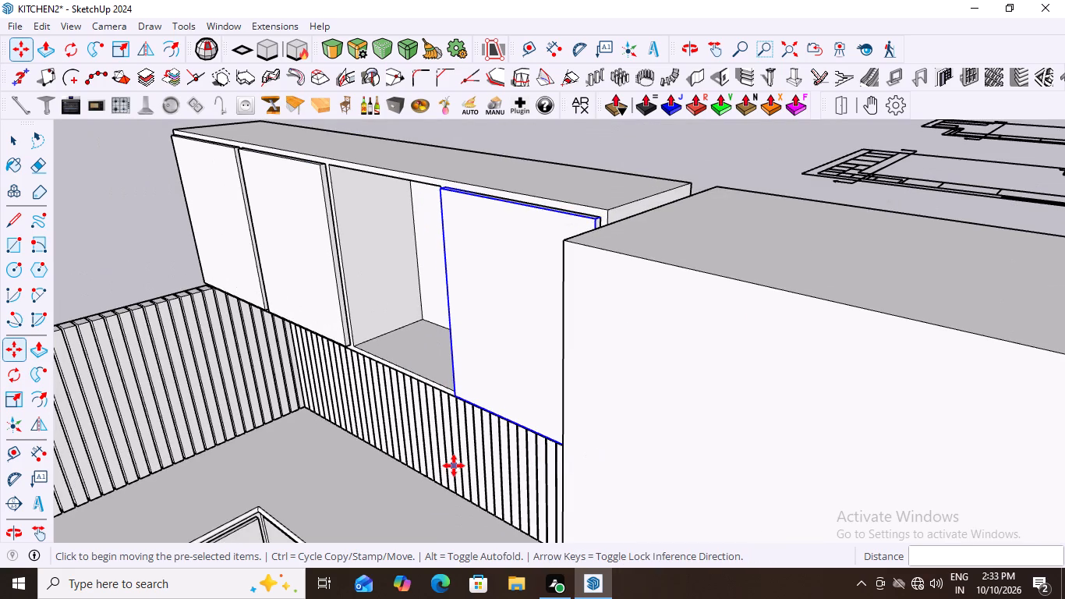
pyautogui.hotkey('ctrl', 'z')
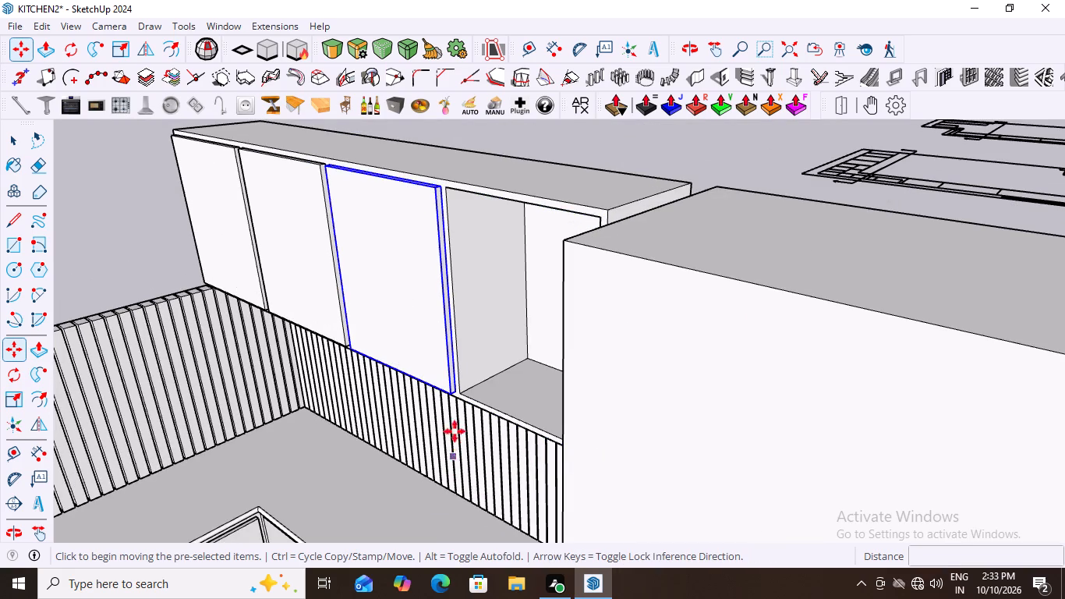
# Copy the third door panel about 491 mm to the bottom corner of the last compartment beside the tall cabinet, and clear the selection.
pyautogui.scroll(14, 493, 379)
pyautogui.scroll(-4, 463, 372)
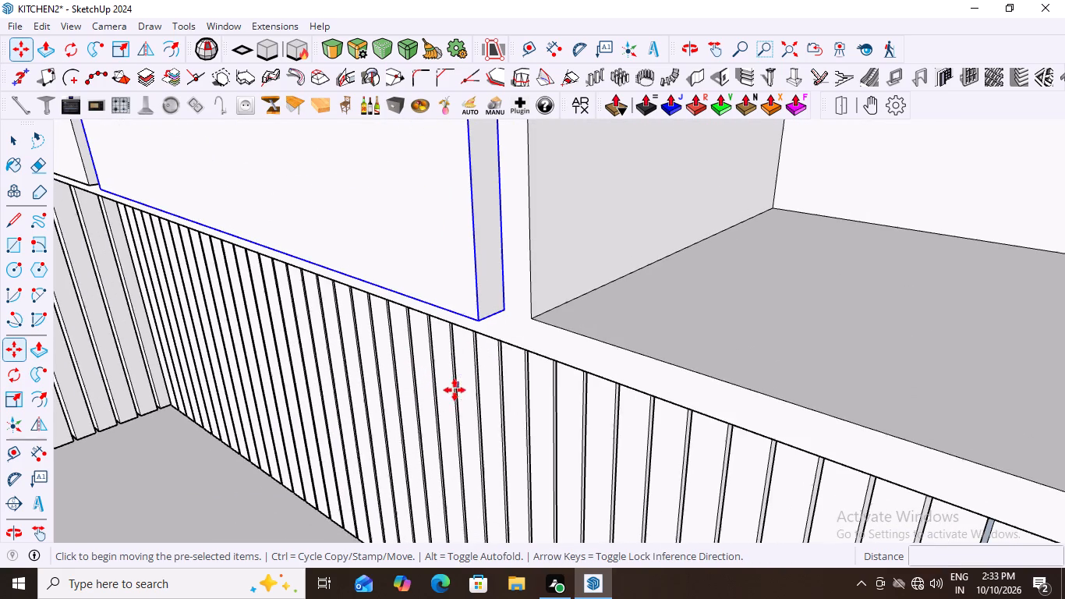
pyautogui.click(504, 310)
pyautogui.scroll(-5, 419, 409)
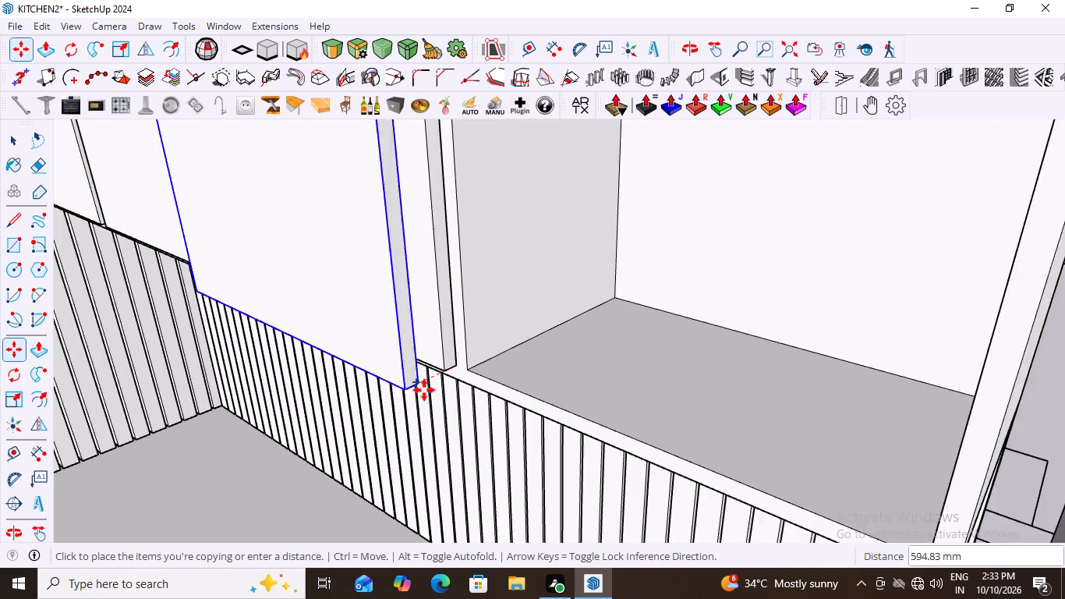
pyautogui.scroll(-6, 424, 390)
pyautogui.scroll(-1, 477, 429)
pyautogui.scroll(-1, 585, 455)
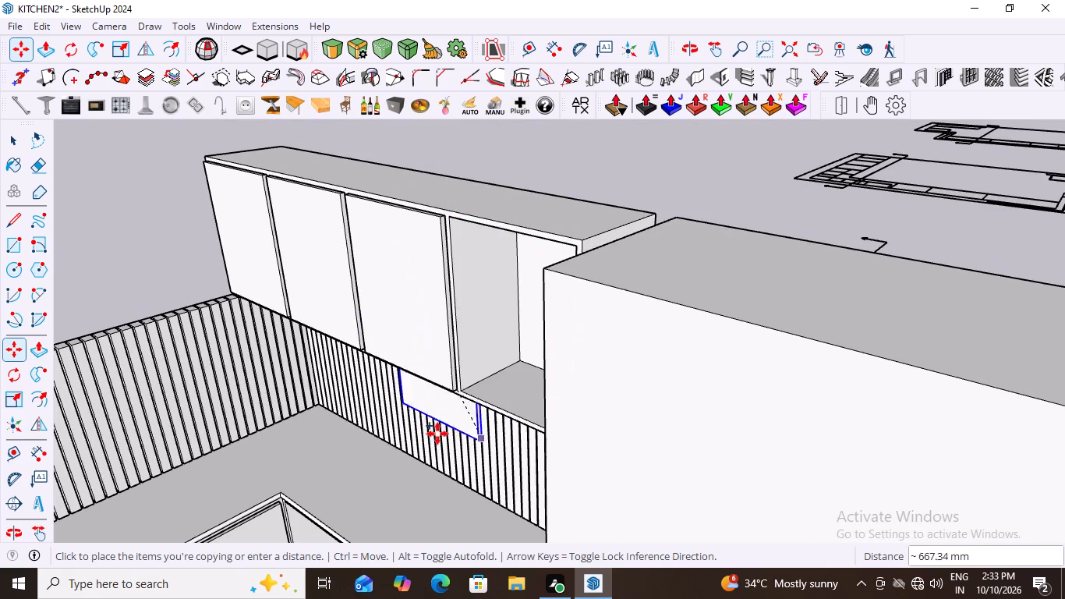
pyautogui.moveTo(530, 442); pyautogui.dragTo(618, 447, button='middle')
pyautogui.scroll(-1, 617, 445)
pyautogui.scroll(7, 632, 437)
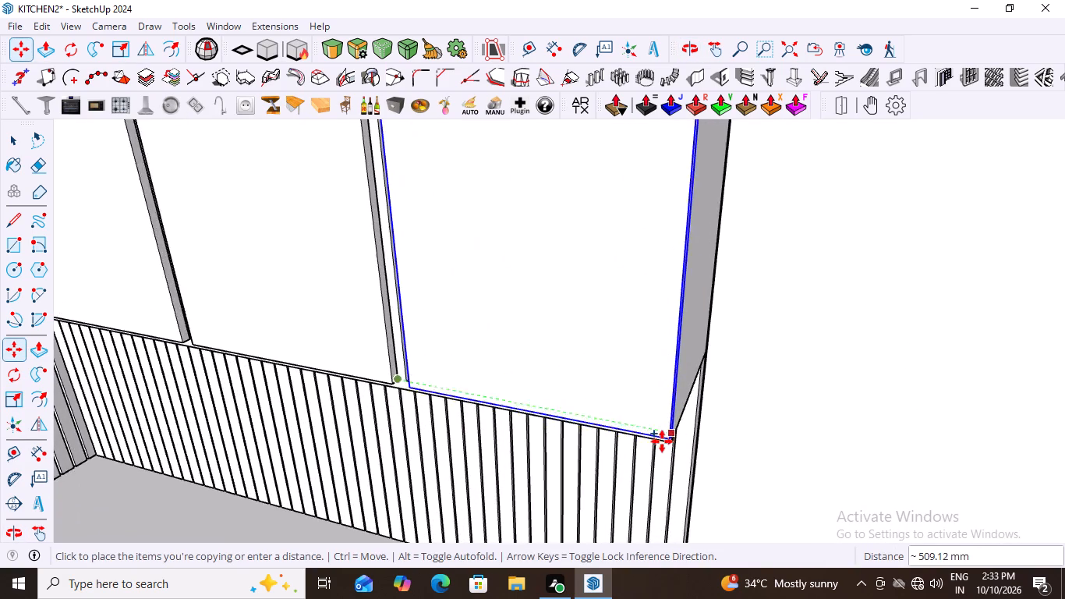
pyautogui.middleClick(662, 443)
pyautogui.scroll(8, 631, 429)
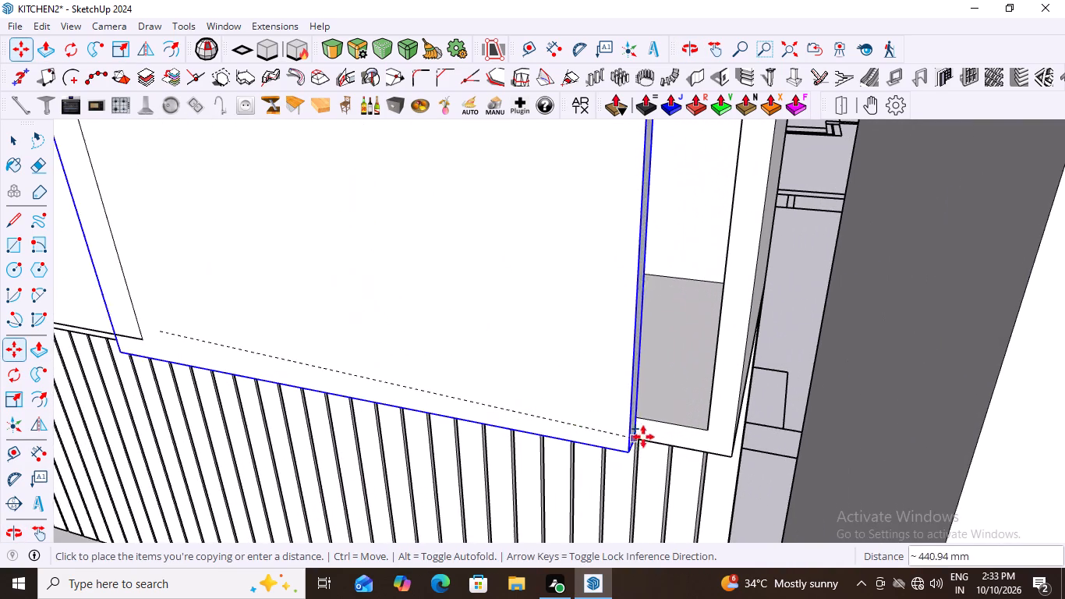
pyautogui.moveTo(709, 431); pyautogui.dragTo(681, 431)
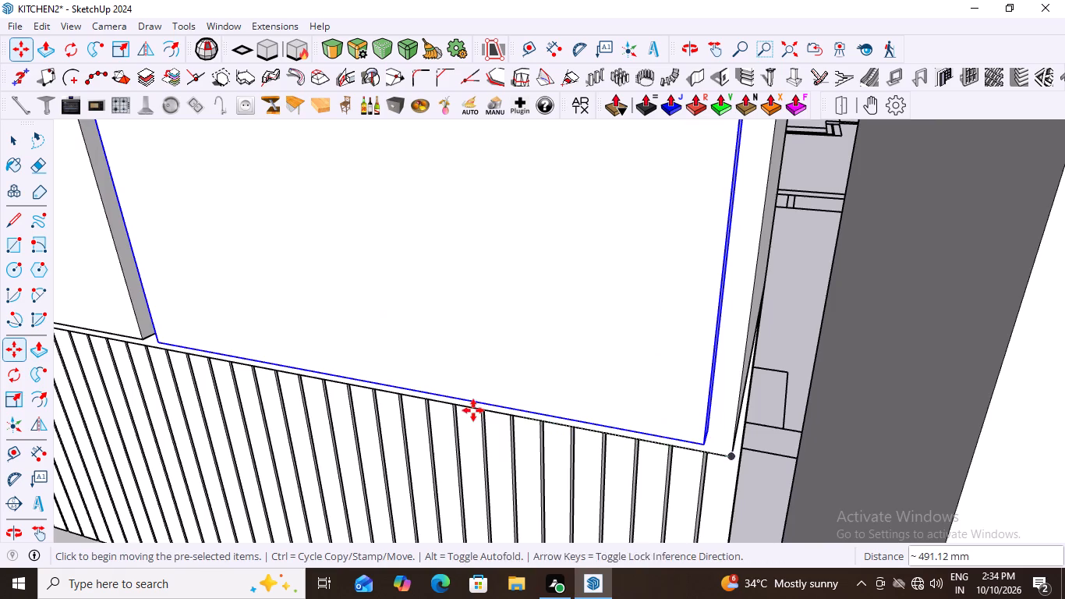
pyautogui.scroll(-20, 473, 410)
pyautogui.scroll(-2, 485, 506)
pyautogui.press('space')
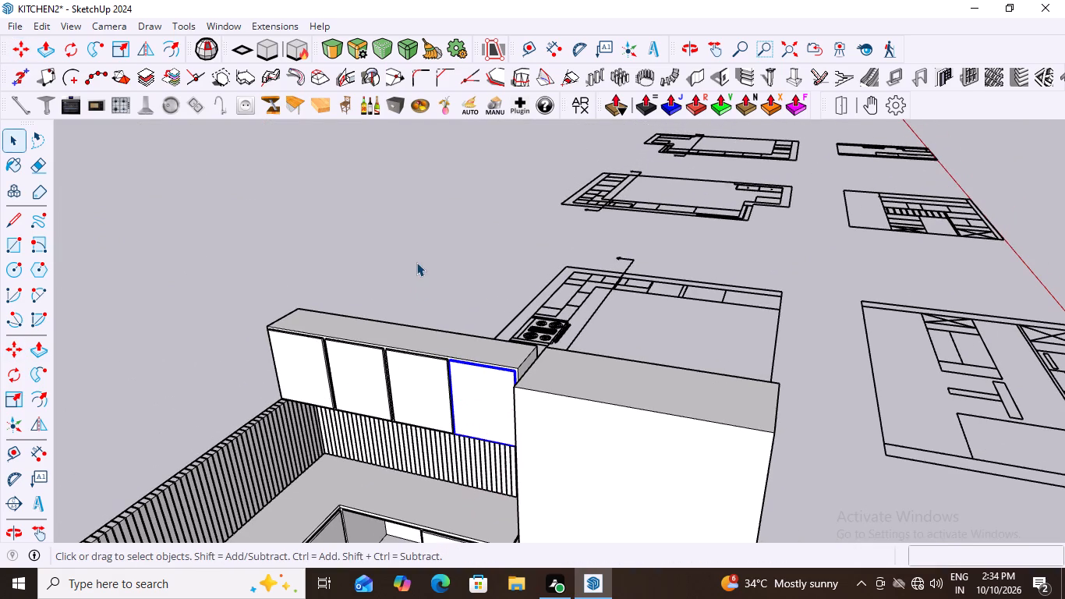
pyautogui.click(412, 262)
# Examine the fit and alignment of the four door panels on the wall cabinet from the front and from above.
pyautogui.moveTo(370, 461); pyautogui.dragTo(540, 324, button='middle')
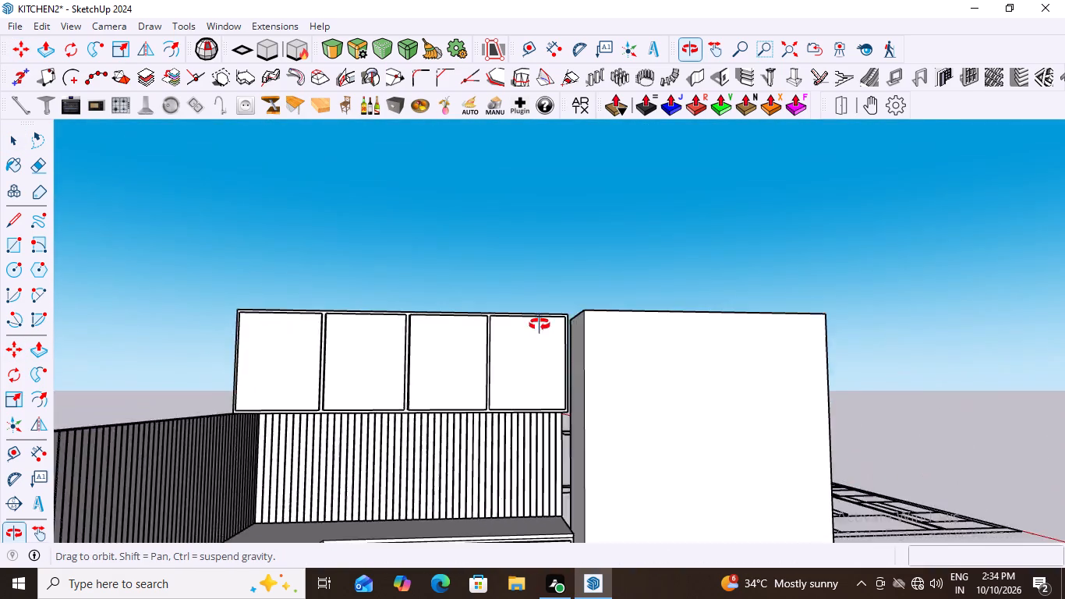
pyautogui.moveTo(540, 324); pyautogui.dragTo(425, 424, button='middle')
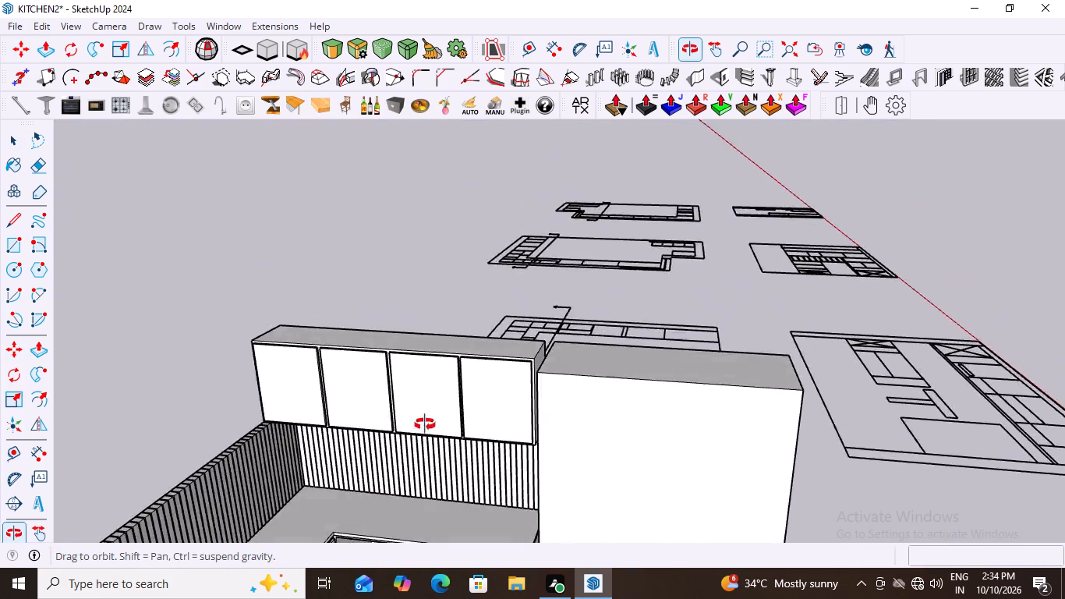
pyautogui.moveTo(425, 424); pyautogui.dragTo(490, 426, button='middle')
pyautogui.scroll(-2, 434, 420)
pyautogui.scroll(7, 320, 422)
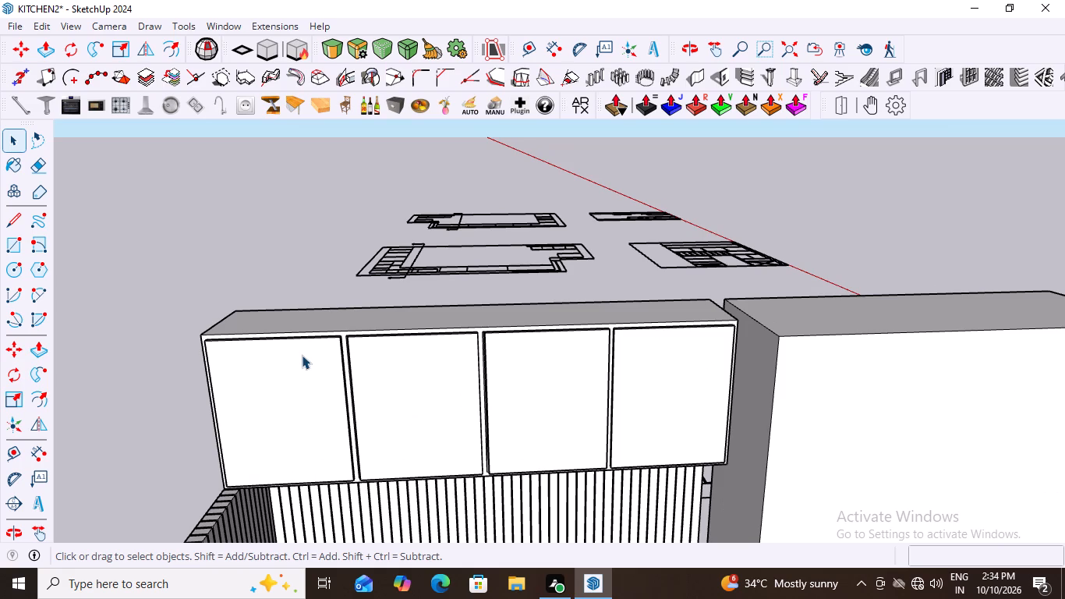
pyautogui.scroll(-4, 412, 334)
pyautogui.scroll(2, 533, 465)
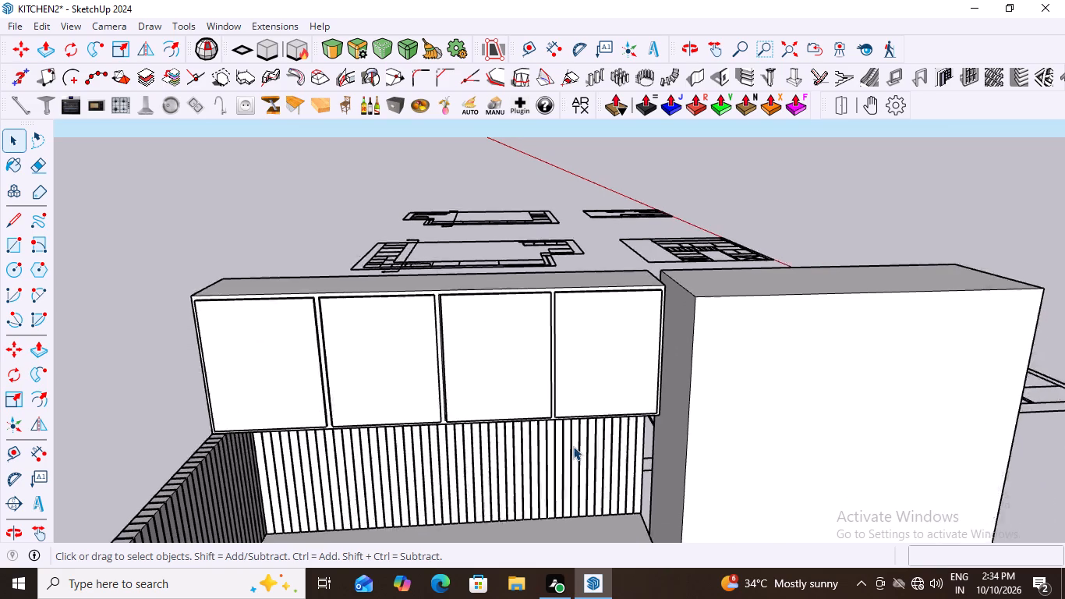
pyautogui.scroll(1, 573, 446)
pyautogui.moveTo(619, 445); pyautogui.dragTo(662, 367, button='middle')
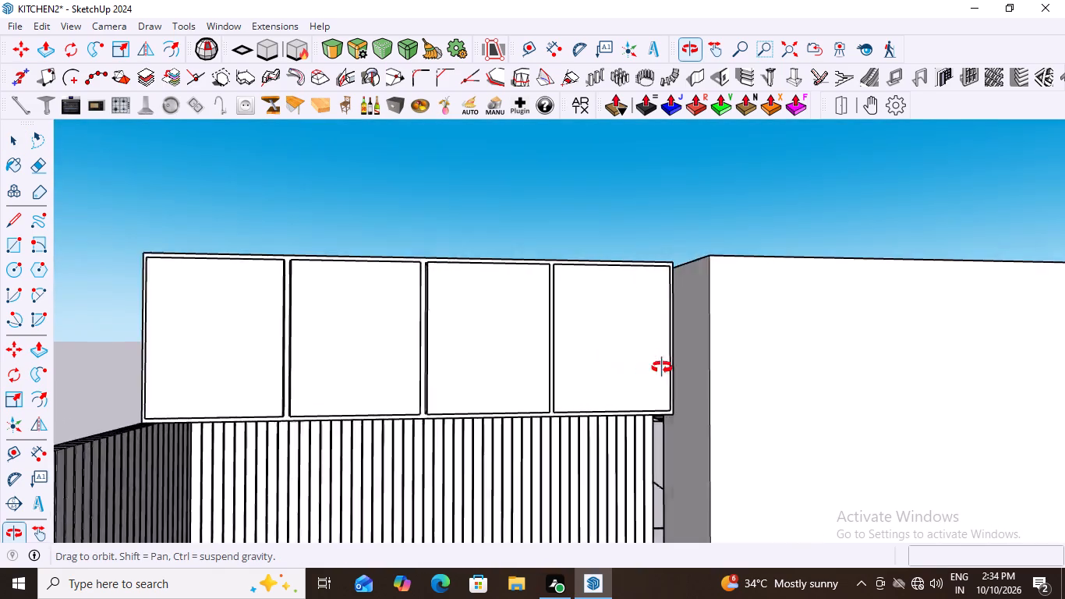
pyautogui.moveTo(662, 367); pyautogui.dragTo(569, 419, button='middle')
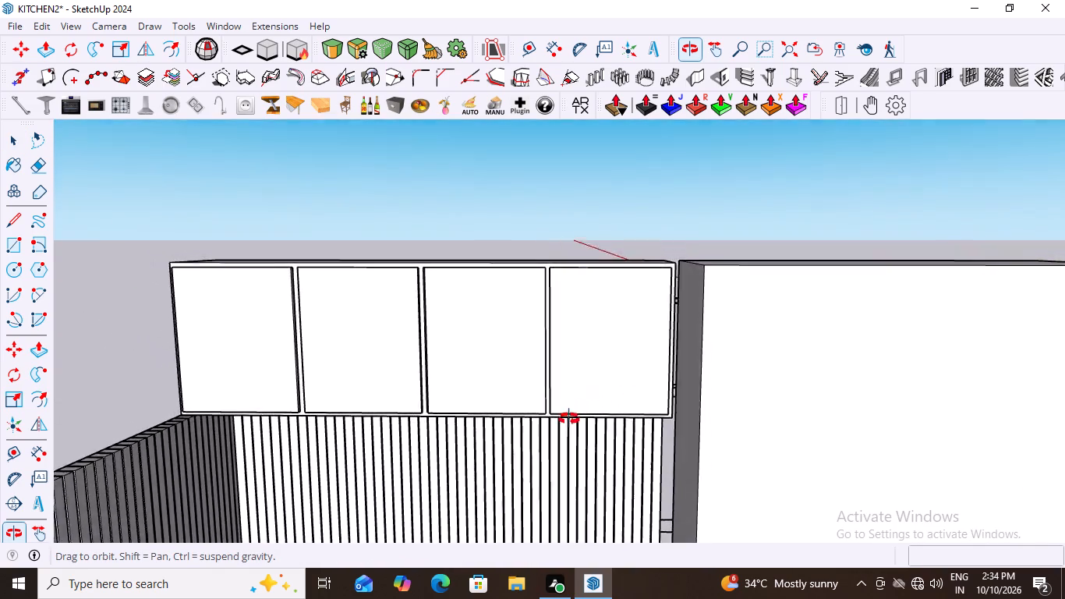
pyautogui.moveTo(569, 419); pyautogui.dragTo(641, 432, button='middle')
pyautogui.scroll(-2, 644, 425)
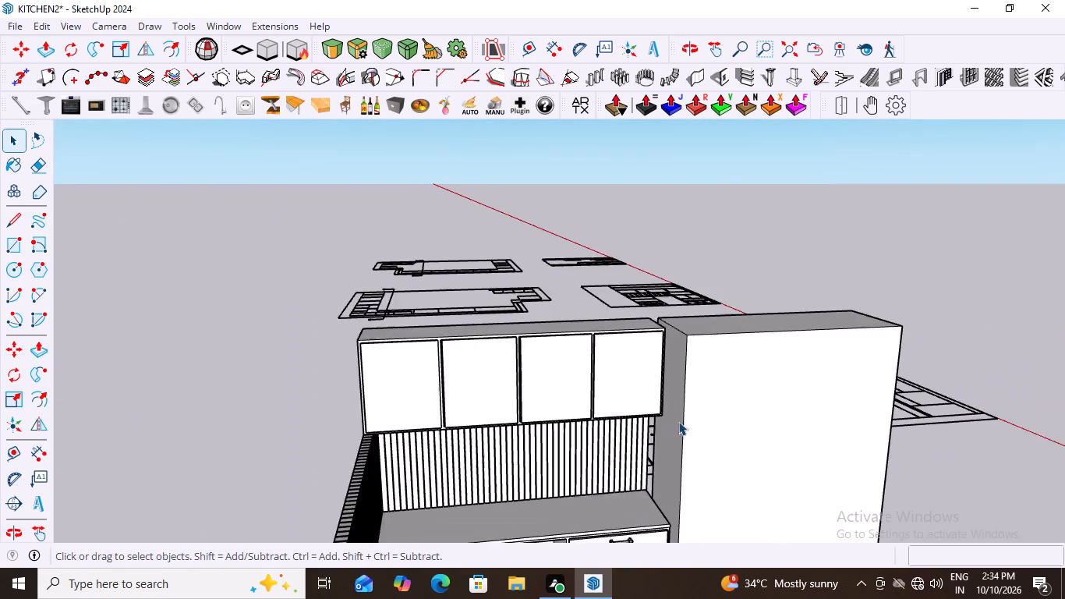
pyautogui.scroll(-5, 678, 421)
pyautogui.scroll(4, 479, 420)
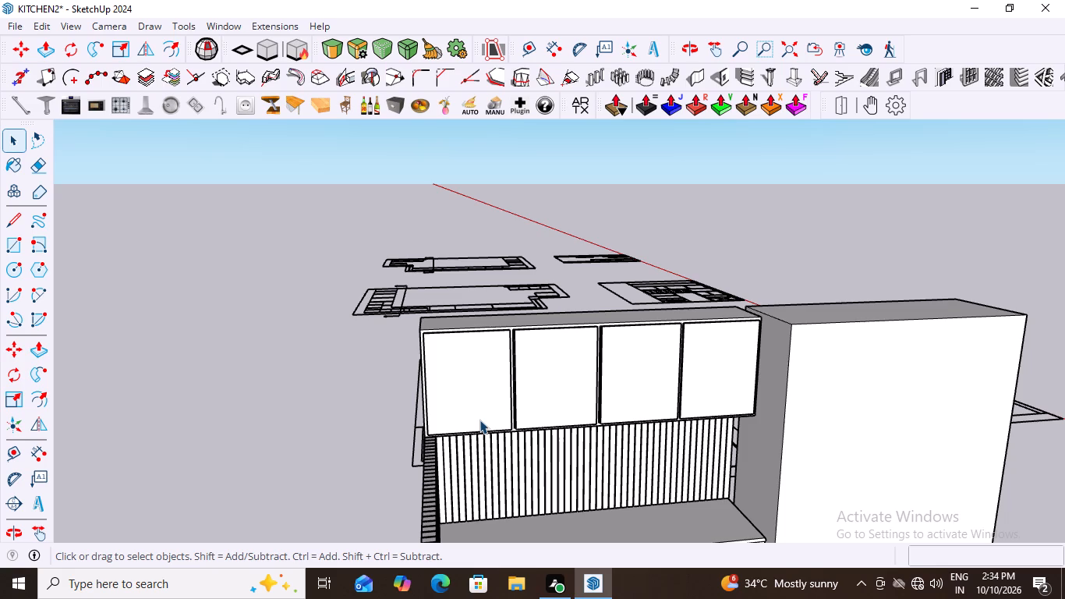
# Set the joint type to hinge for the wall cabinet's first door panel, at the end away from the tall cabinet.
pyautogui.scroll(-3, 248, 317)
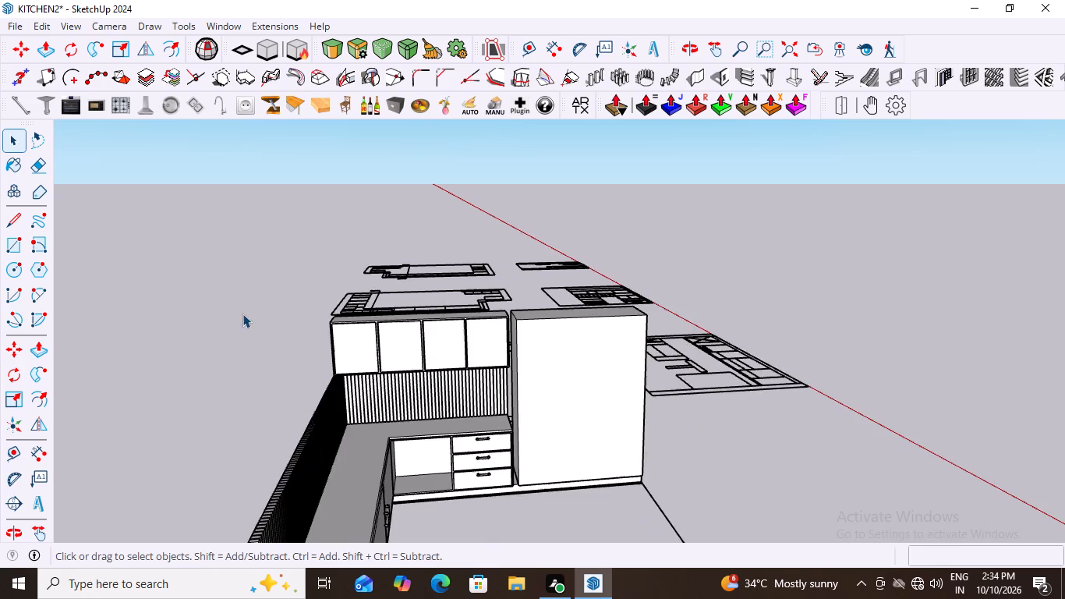
pyautogui.moveTo(341, 397); pyautogui.dragTo(380, 413, button='middle')
pyautogui.scroll(8, 352, 344)
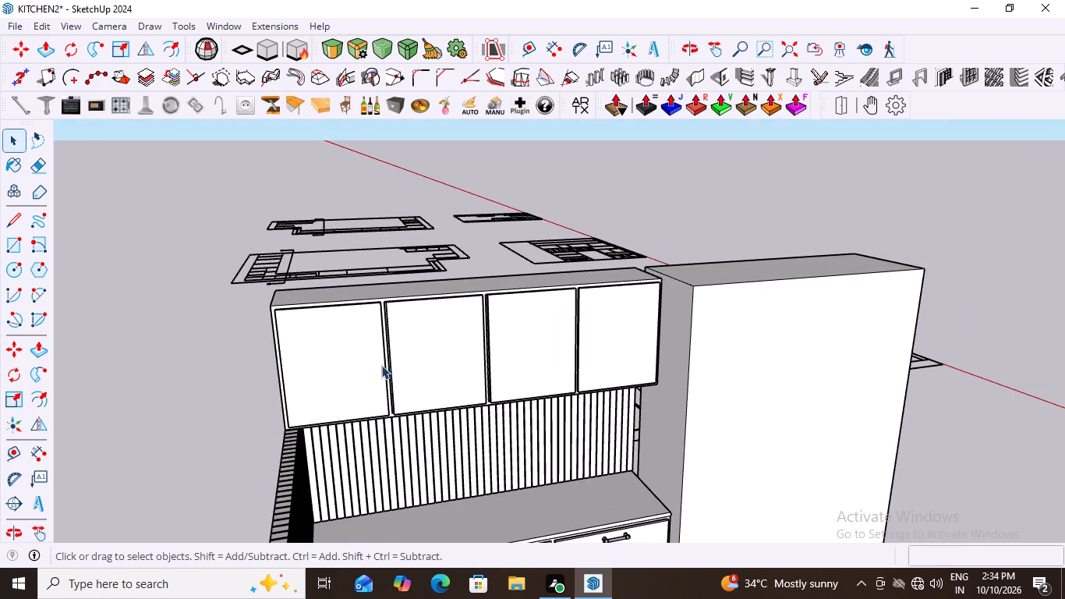
pyautogui.click(362, 355)
pyautogui.moveTo(464, 352); pyautogui.dragTo(435, 352, button='middle')
pyautogui.scroll(2, 367, 366)
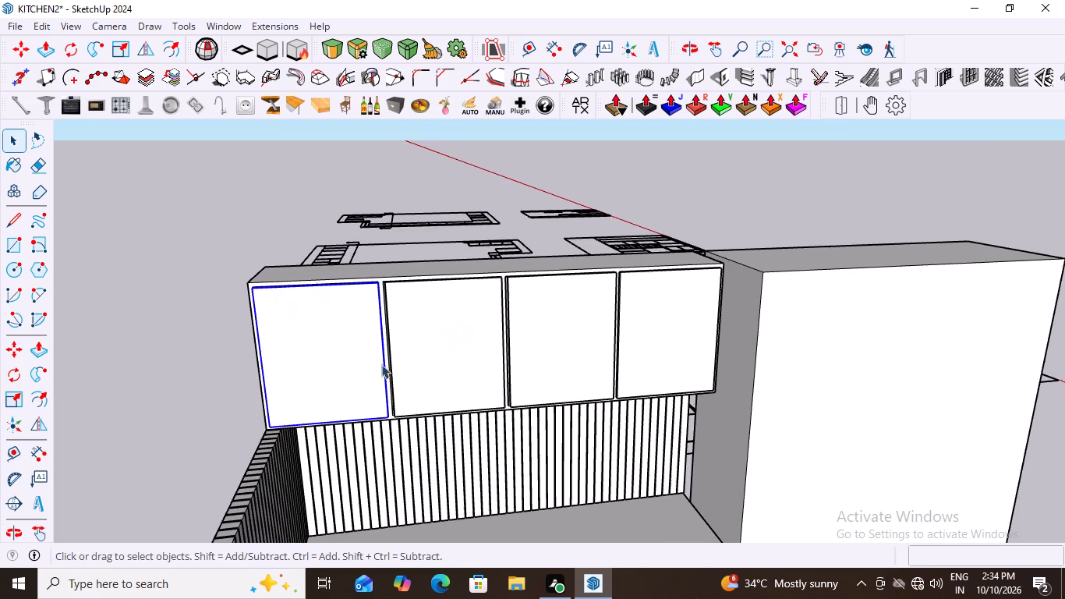
pyautogui.scroll(-2, 637, 367)
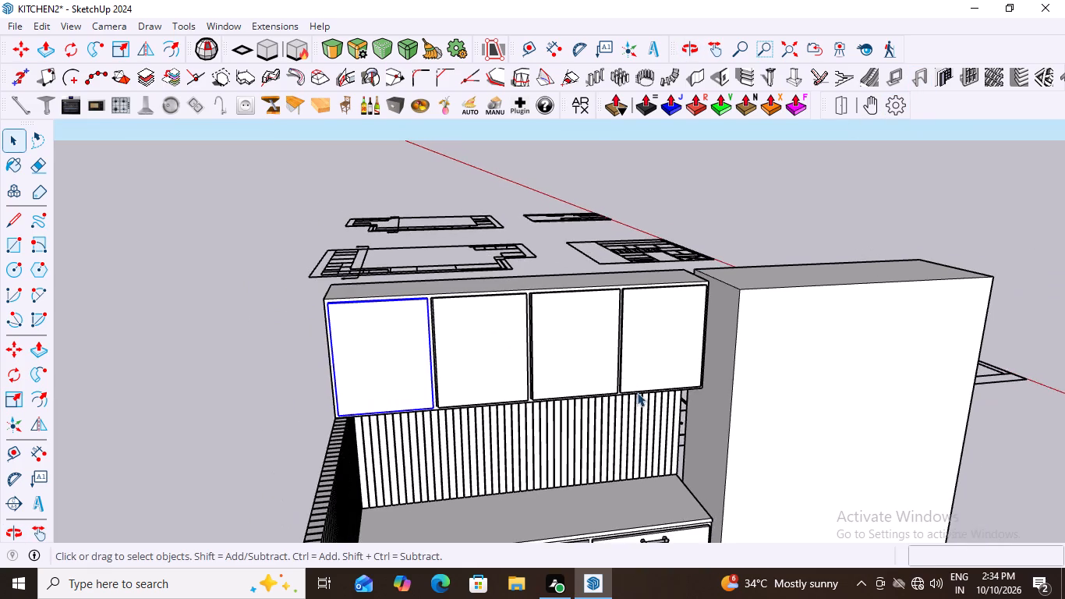
pyautogui.moveTo(624, 396); pyautogui.dragTo(571, 393, button='middle')
pyautogui.scroll(1, 453, 427)
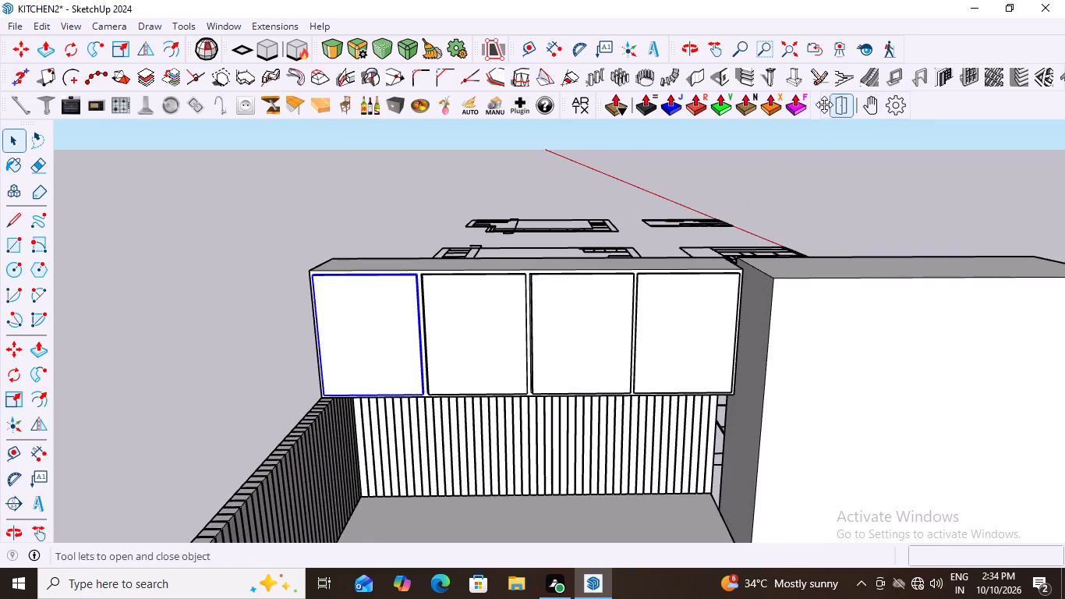
pyautogui.click(903, 108)
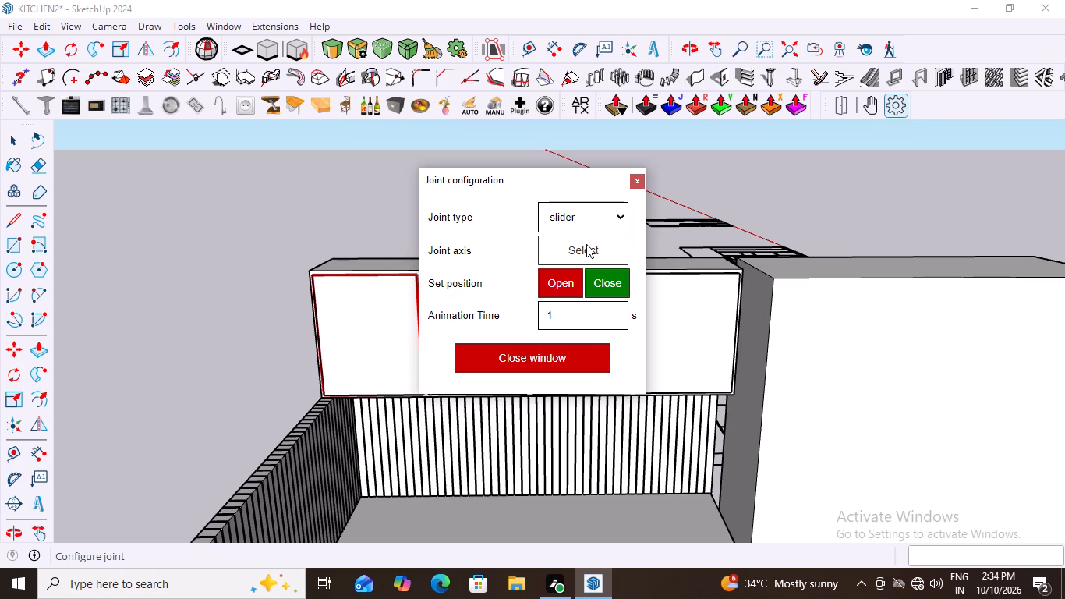
pyautogui.click(622, 215)
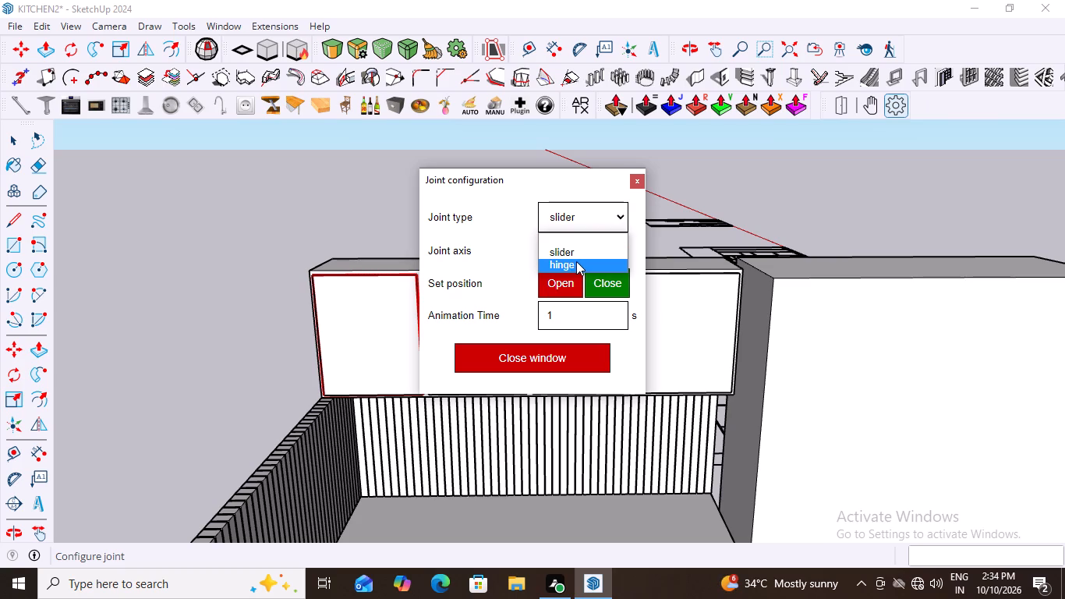
pyautogui.click(575, 262)
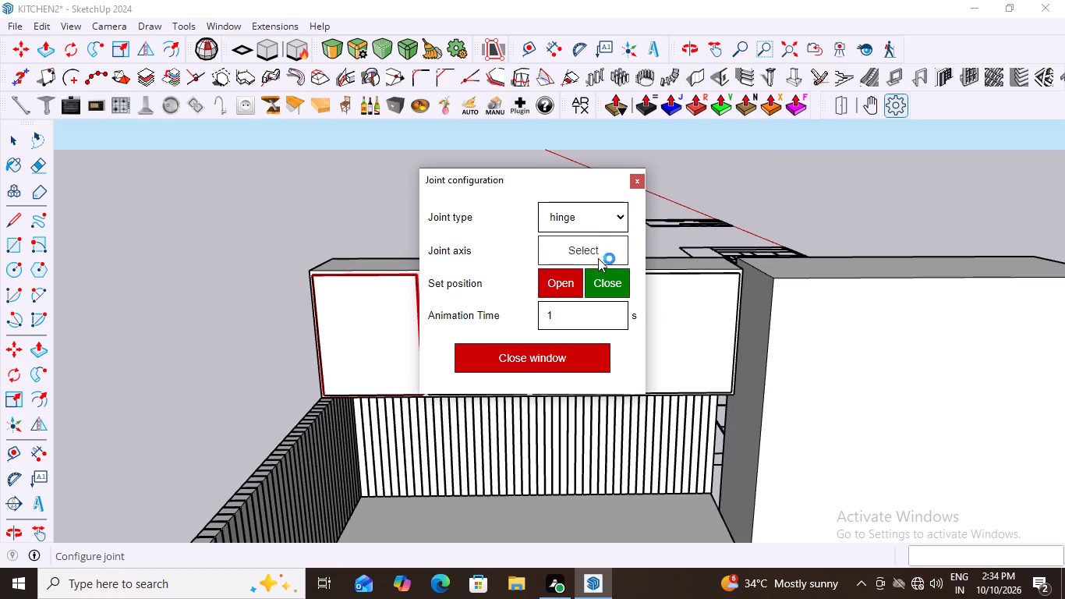
# Set the hinge joint axis to the first door panel's outer vertical edge, on the side away from the other doors.
pyautogui.click(598, 252)
pyautogui.scroll(5, 287, 422)
pyautogui.scroll(-5, 357, 368)
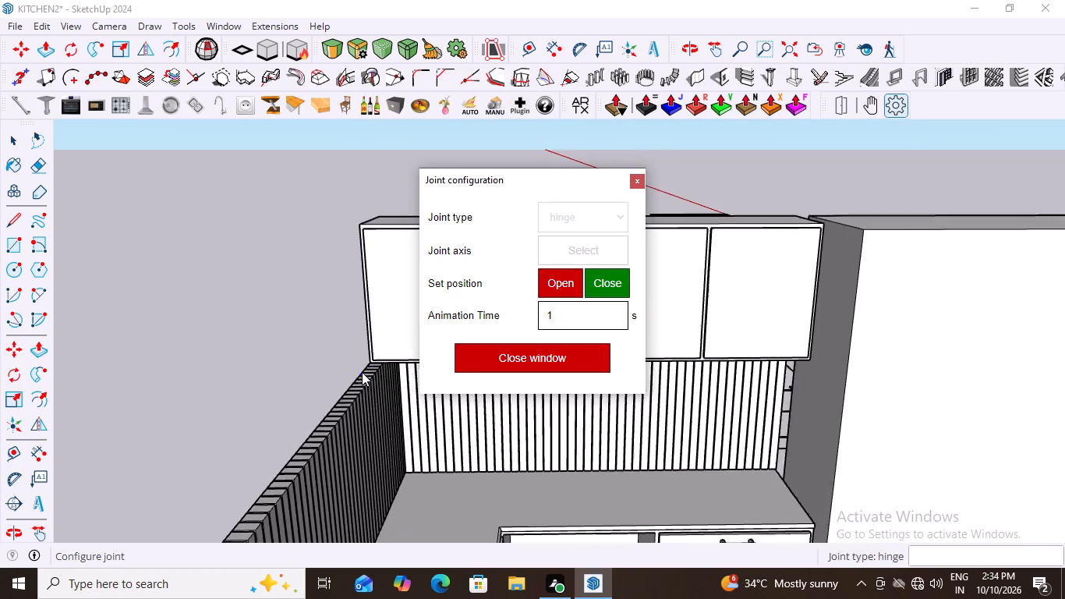
pyautogui.scroll(-5, 362, 372)
pyautogui.moveTo(360, 385); pyautogui.dragTo(442, 392, button='middle')
pyautogui.scroll(3, 338, 395)
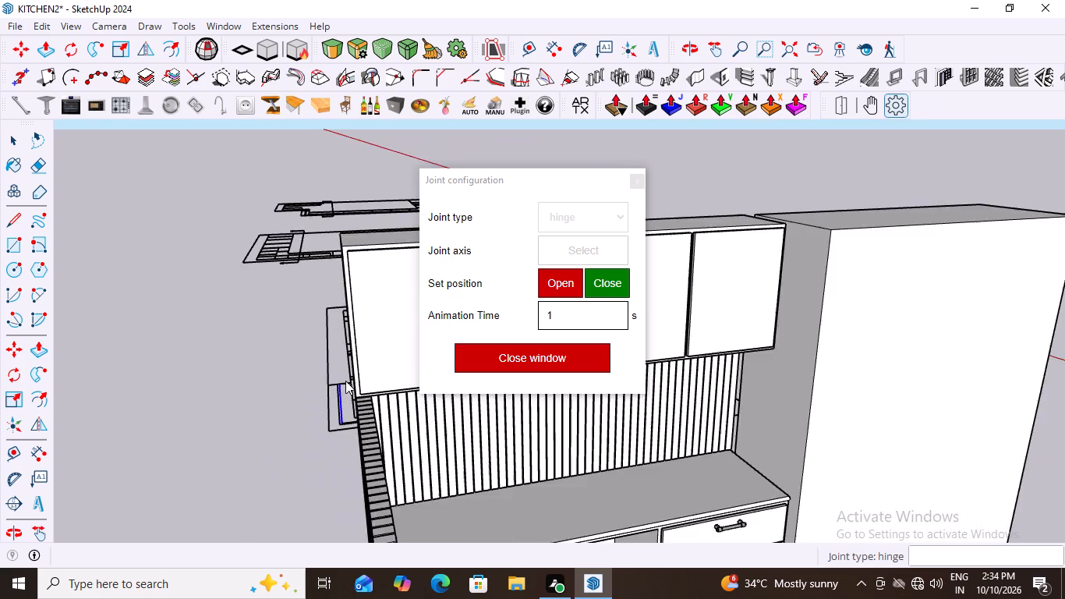
pyautogui.scroll(5, 345, 381)
pyautogui.scroll(-3, 360, 399)
pyautogui.scroll(3, 391, 421)
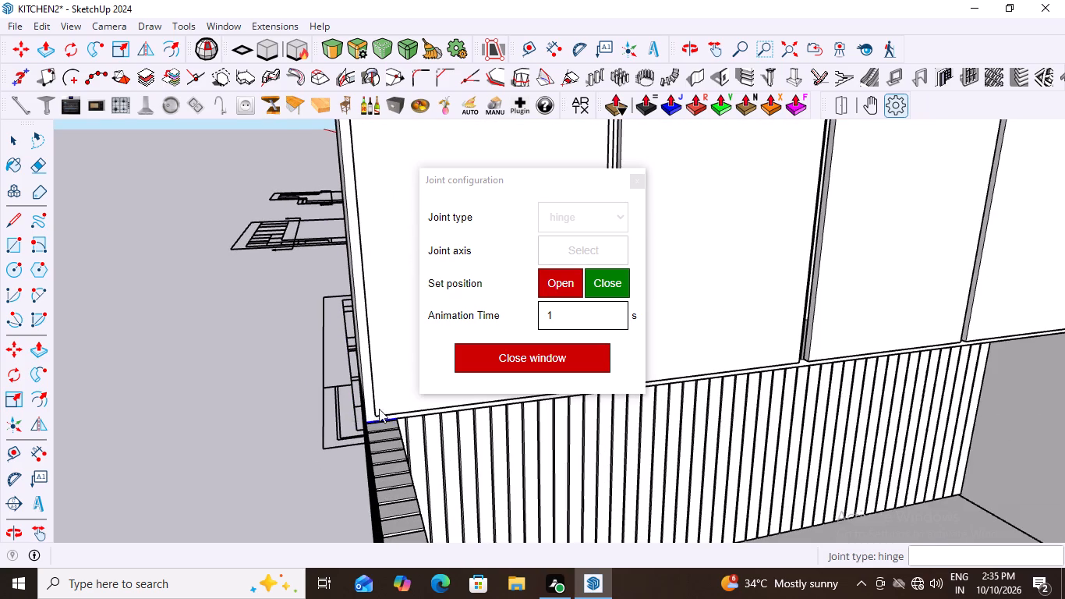
pyautogui.scroll(3, 377, 407)
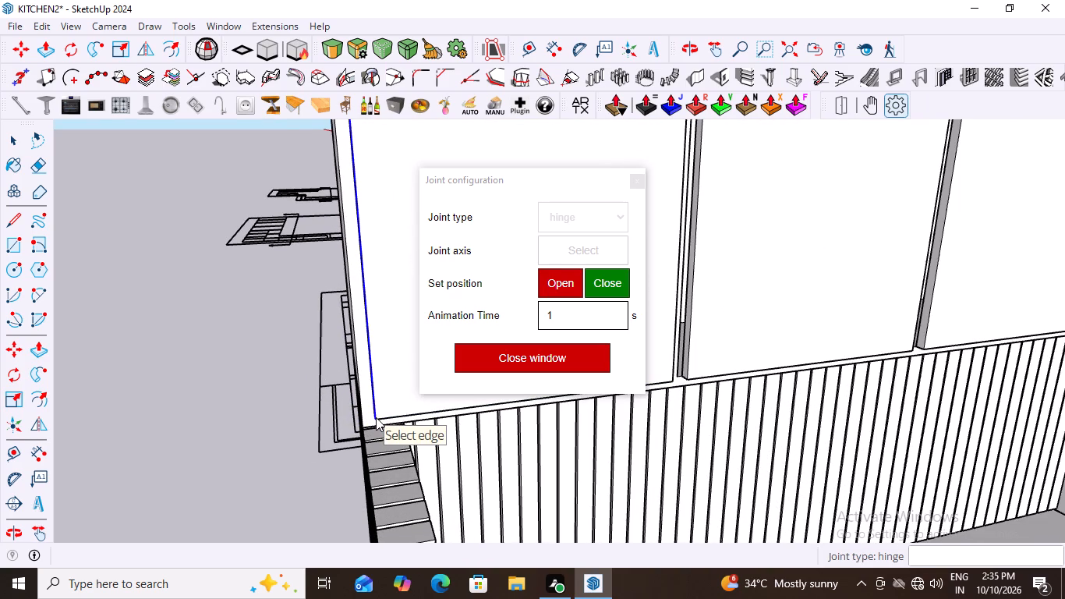
pyautogui.click(376, 417)
pyautogui.scroll(-2, 295, 388)
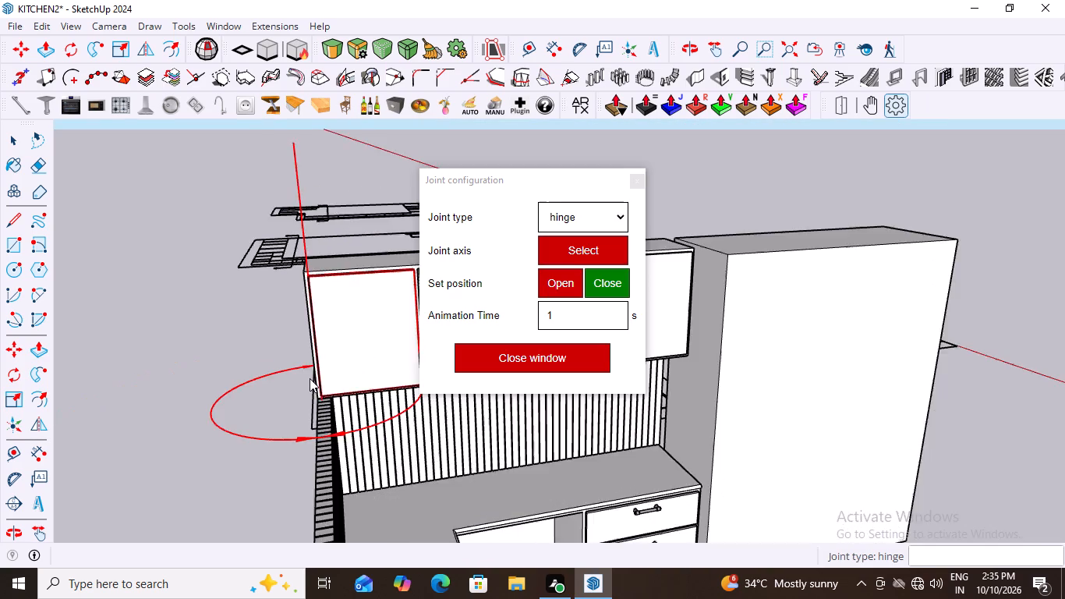
pyautogui.scroll(-8, 310, 378)
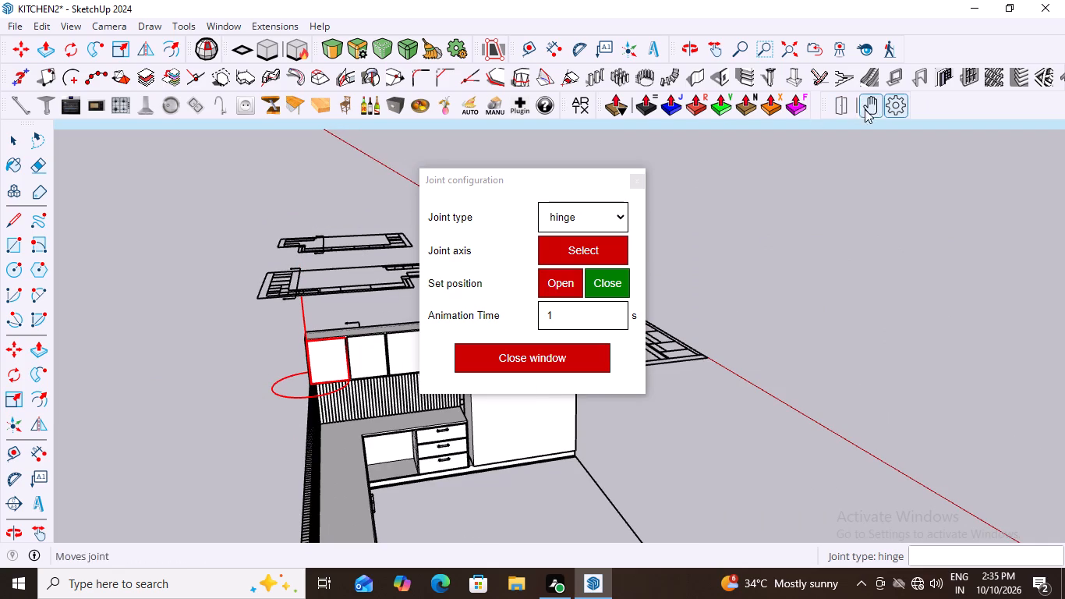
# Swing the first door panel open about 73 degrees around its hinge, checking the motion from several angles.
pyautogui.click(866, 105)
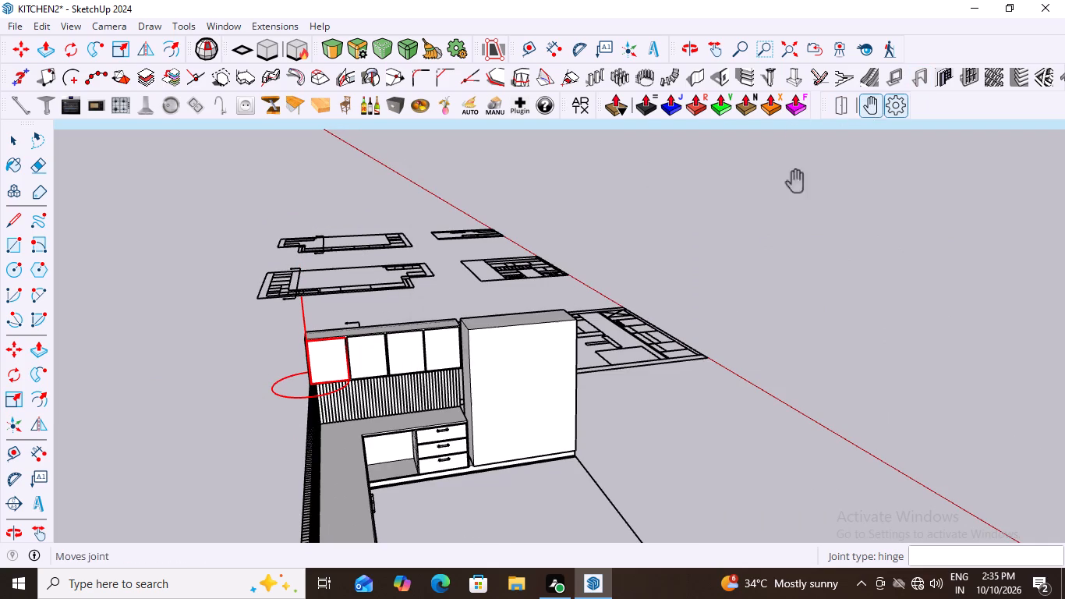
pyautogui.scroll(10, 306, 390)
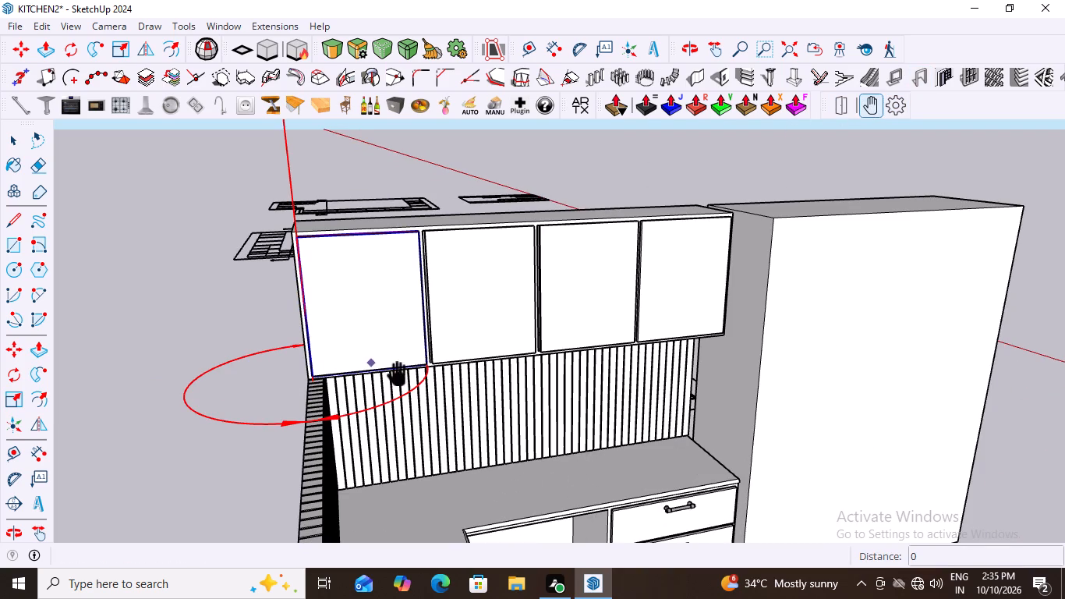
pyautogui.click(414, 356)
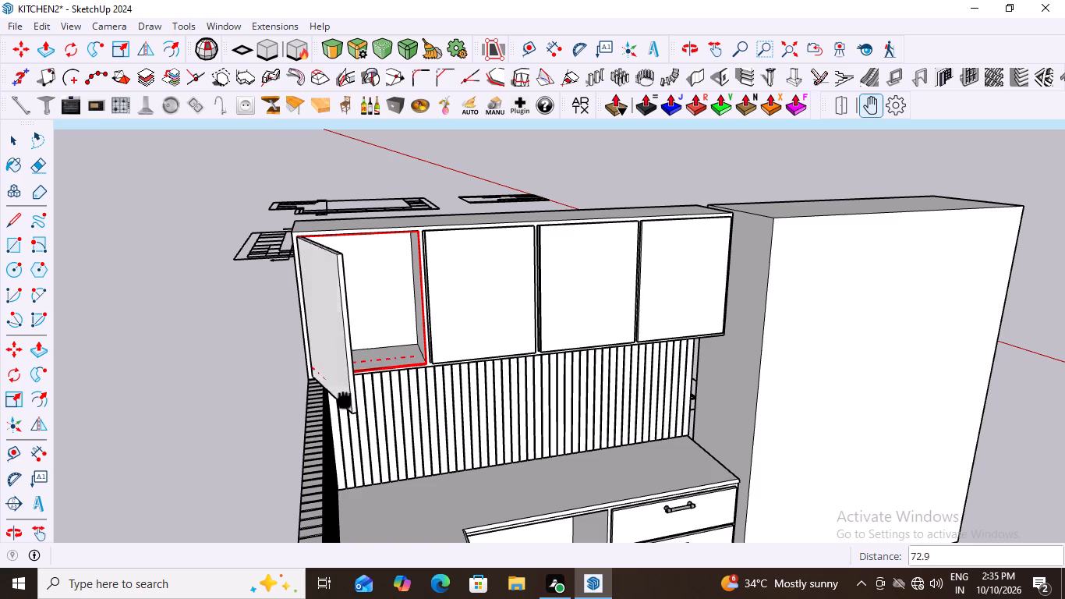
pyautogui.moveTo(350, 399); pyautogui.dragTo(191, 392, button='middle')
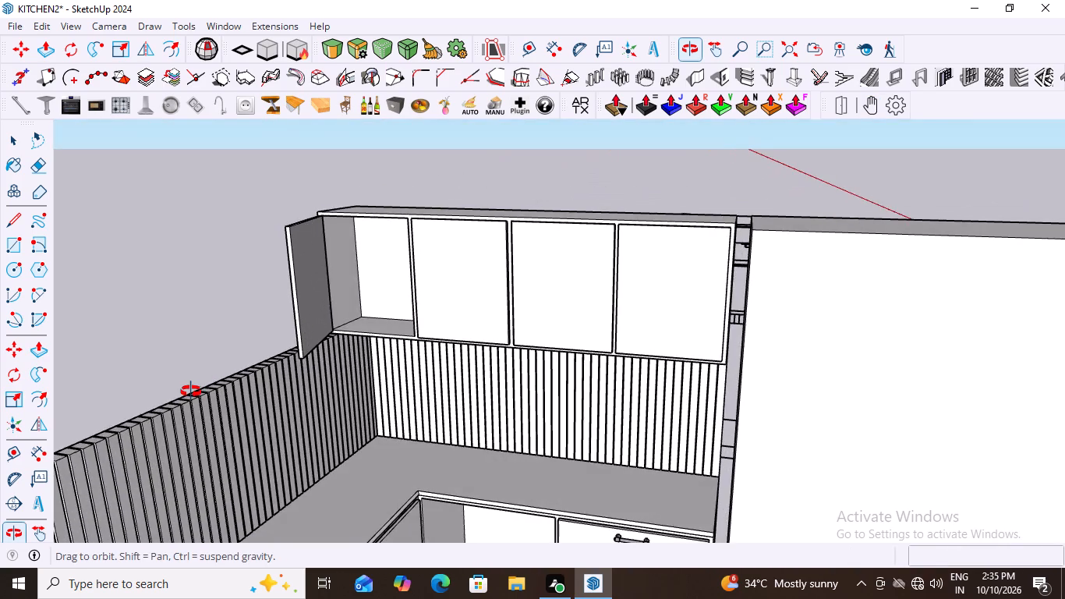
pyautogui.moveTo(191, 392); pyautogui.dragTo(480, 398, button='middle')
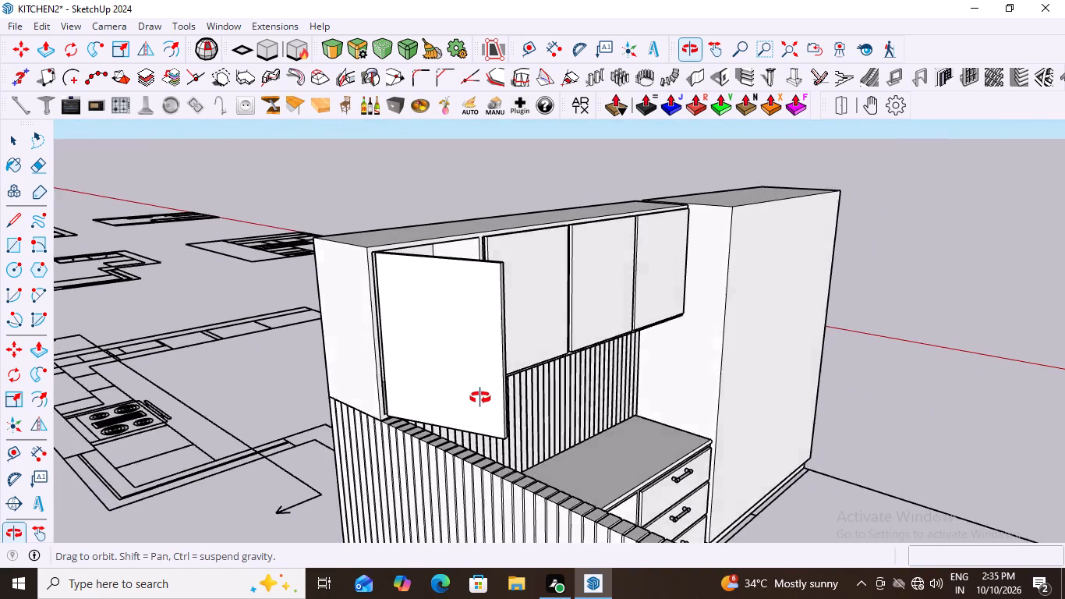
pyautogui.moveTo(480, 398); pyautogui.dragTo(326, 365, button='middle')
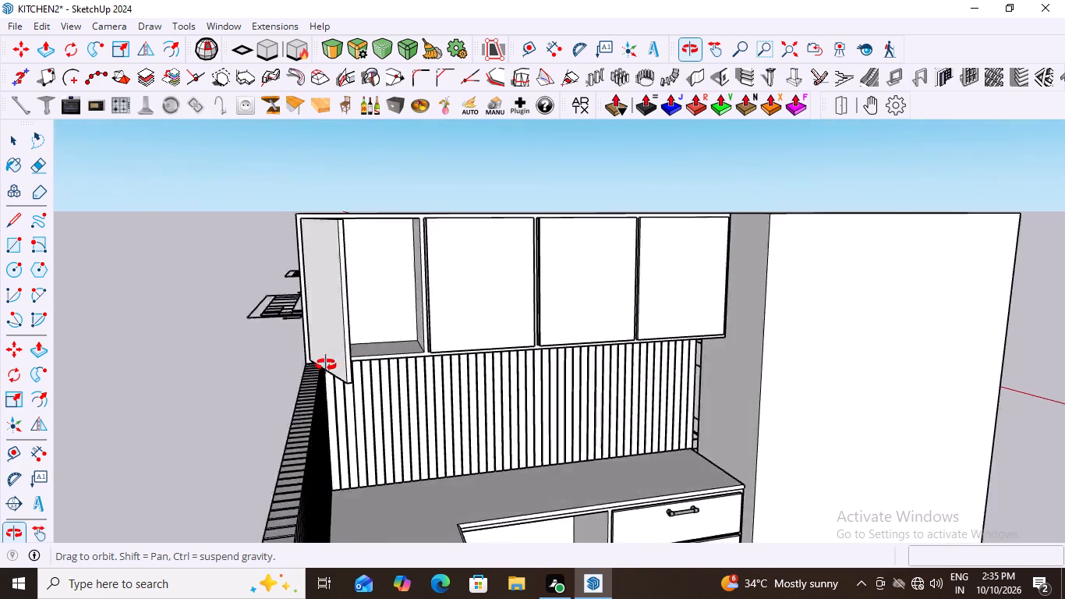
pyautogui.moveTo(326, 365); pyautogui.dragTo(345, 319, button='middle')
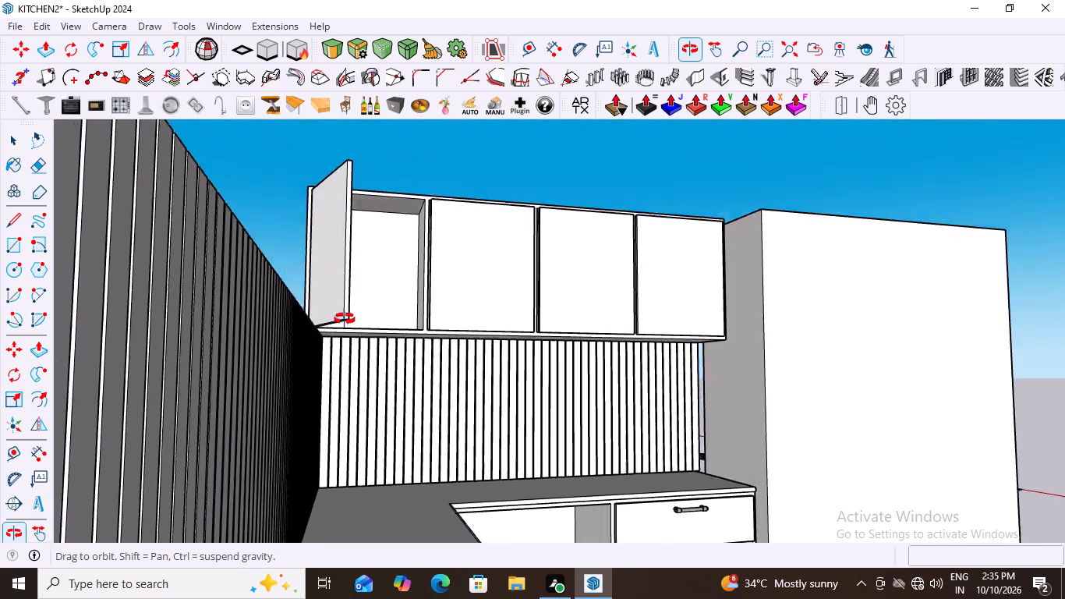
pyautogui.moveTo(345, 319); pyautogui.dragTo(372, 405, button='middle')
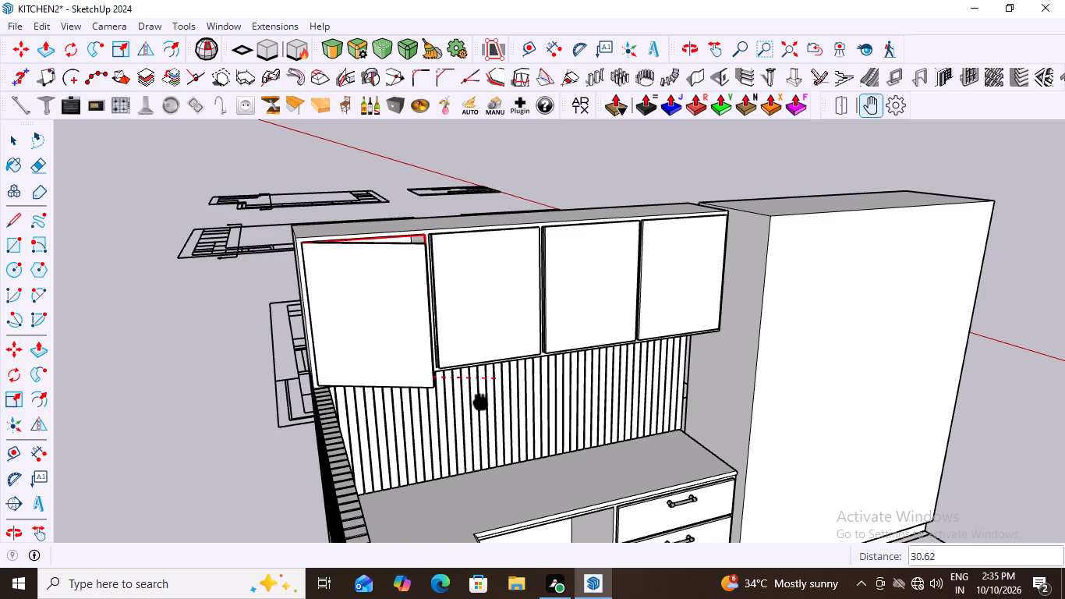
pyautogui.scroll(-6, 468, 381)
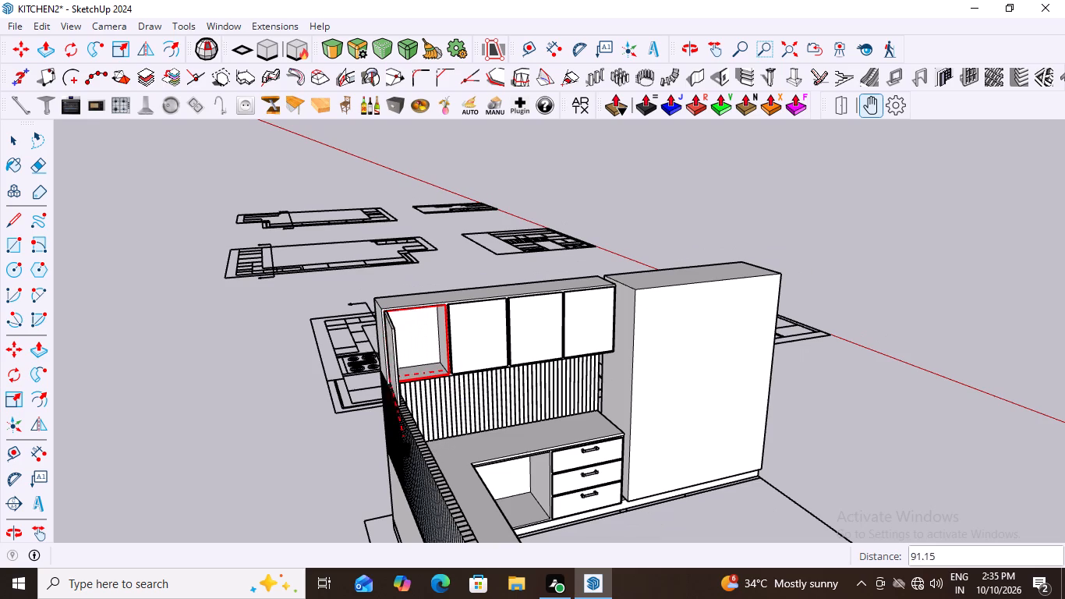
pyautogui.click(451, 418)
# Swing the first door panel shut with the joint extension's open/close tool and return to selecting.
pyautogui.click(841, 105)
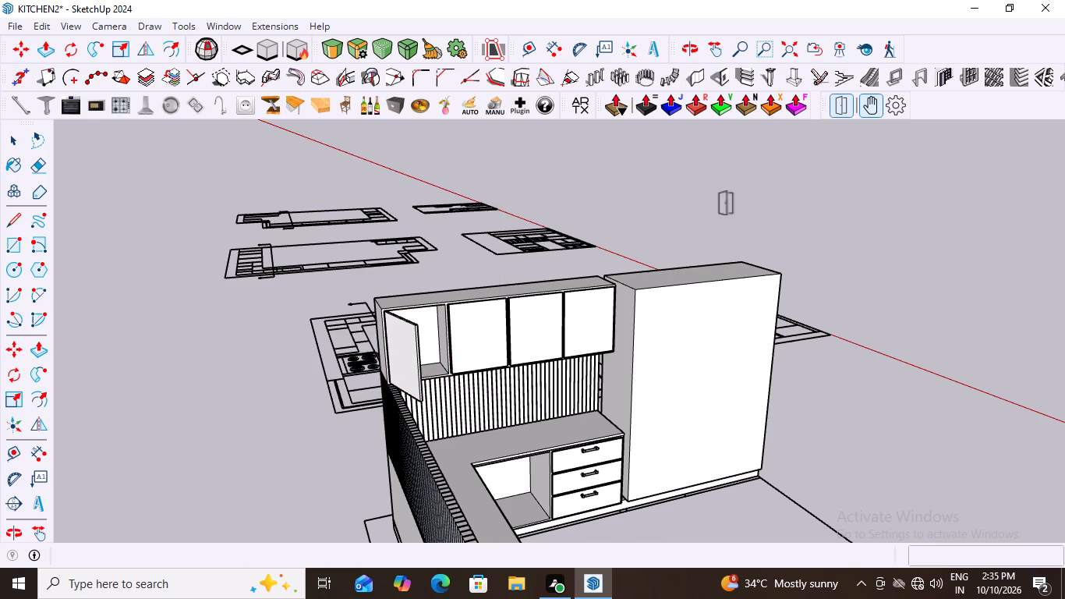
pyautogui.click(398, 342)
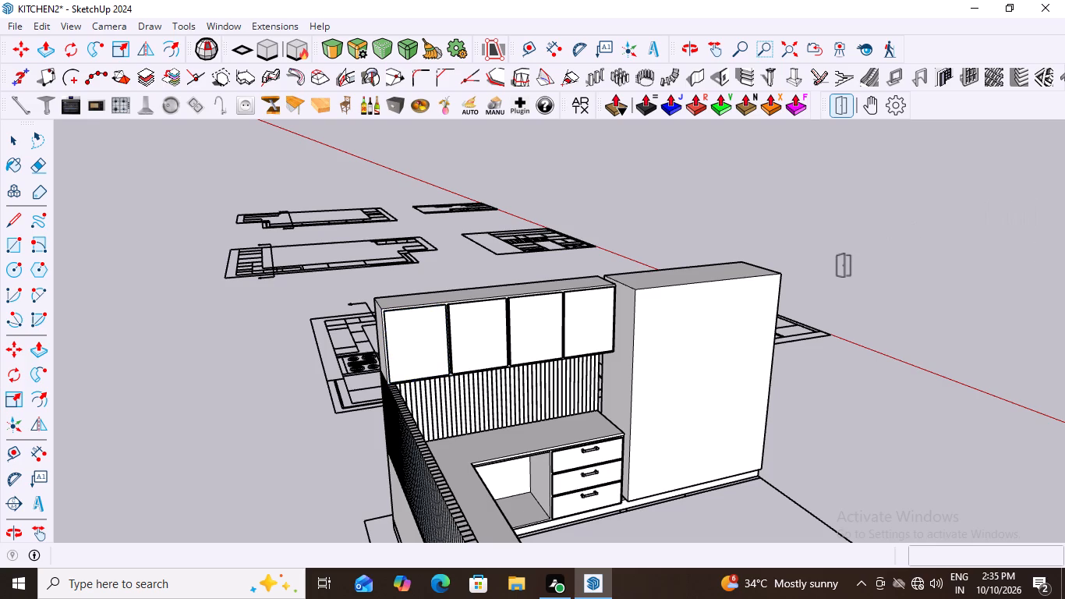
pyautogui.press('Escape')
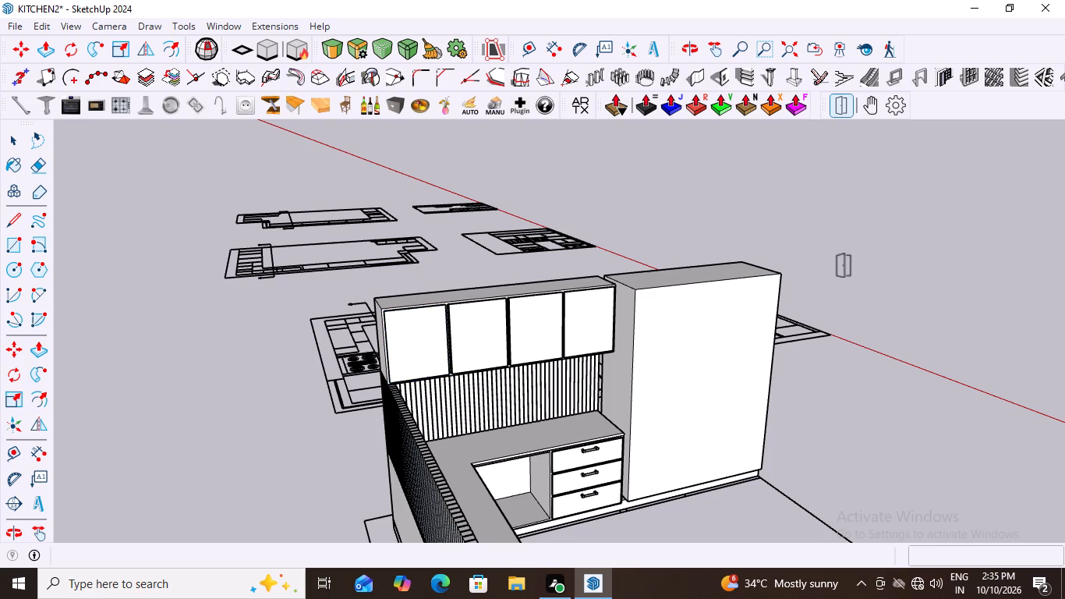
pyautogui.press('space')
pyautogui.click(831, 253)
# Examine the gaps between the four wall cabinet door panels and their edges from the front and from above.
pyautogui.moveTo(685, 332); pyautogui.dragTo(596, 303, button='middle')
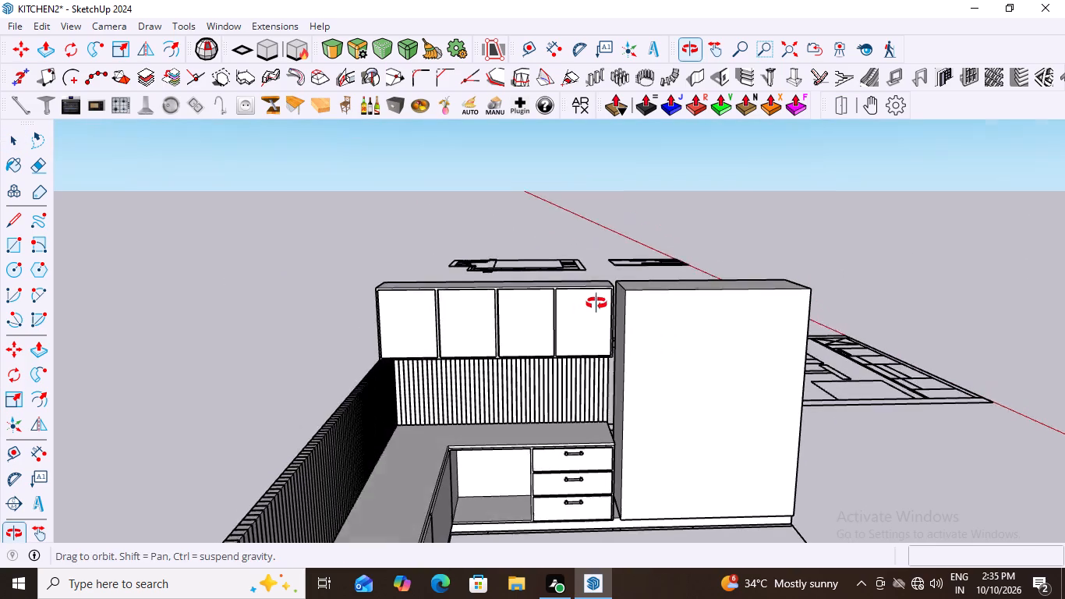
pyautogui.moveTo(596, 303); pyautogui.dragTo(598, 303, button='middle')
pyautogui.scroll(3, 368, 343)
pyautogui.scroll(-4, 408, 337)
pyautogui.moveTo(535, 331); pyautogui.dragTo(517, 505, button='middle')
pyautogui.scroll(13, 480, 302)
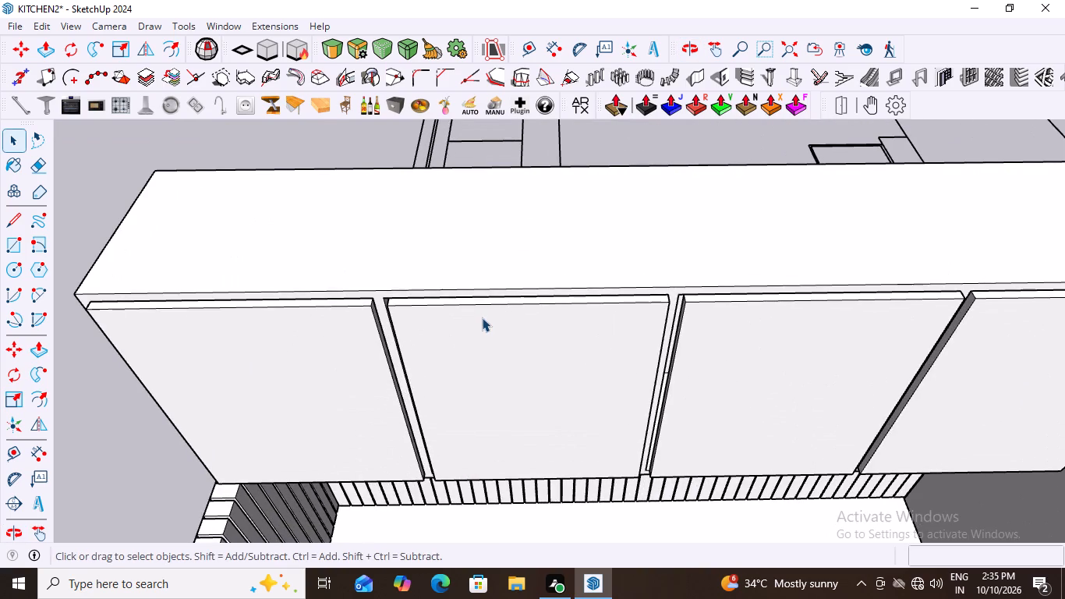
pyautogui.scroll(11, 369, 302)
pyautogui.moveTo(497, 317); pyautogui.dragTo(504, 288, button='middle')
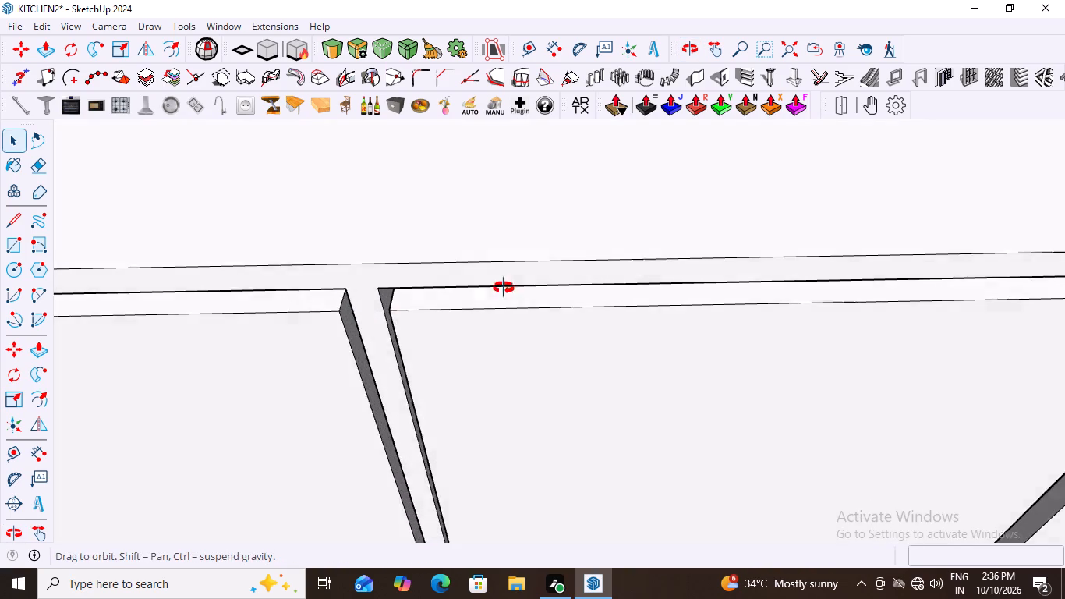
pyautogui.moveTo(504, 288); pyautogui.dragTo(497, 187, button='middle')
pyautogui.scroll(-5, 503, 171)
pyautogui.scroll(3, 617, 271)
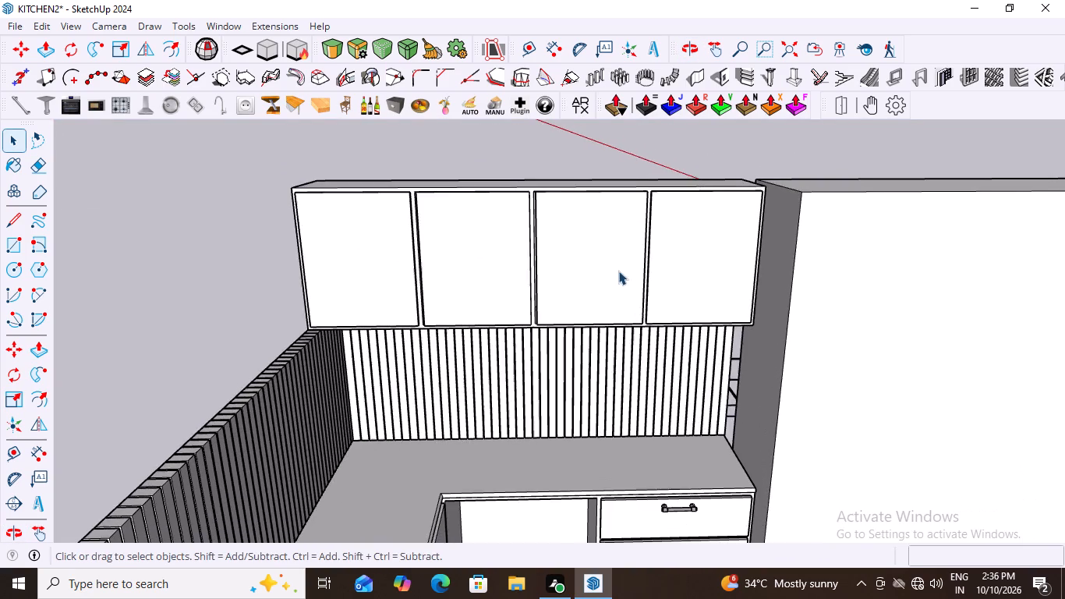
pyautogui.scroll(4, 572, 332)
pyautogui.scroll(2, 487, 318)
pyautogui.moveTo(522, 305); pyautogui.dragTo(553, 424, button='middle')
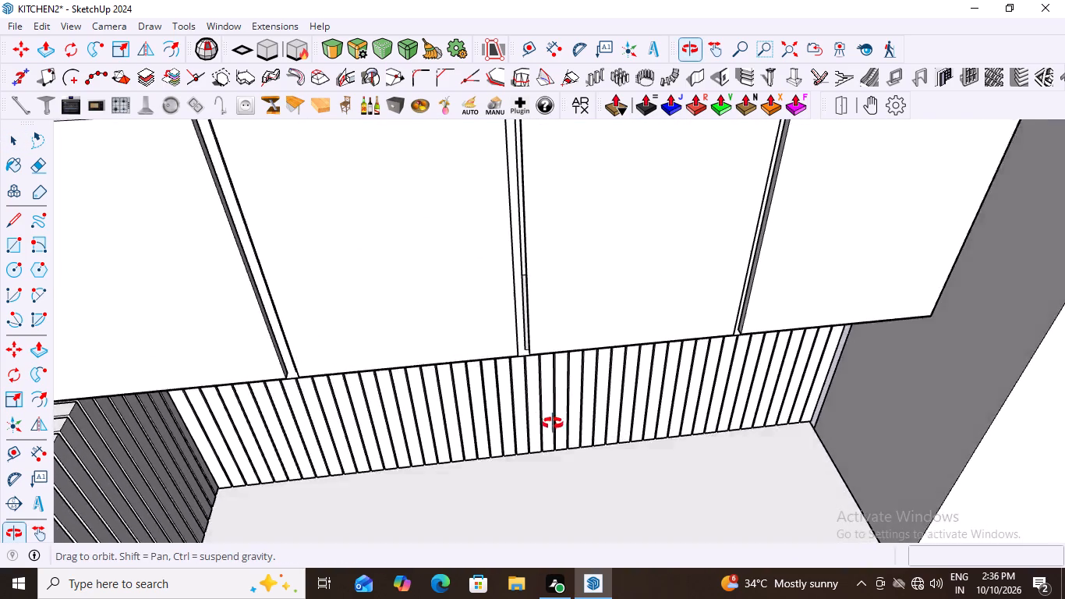
pyautogui.moveTo(553, 424); pyautogui.dragTo(511, 485, button='middle')
pyautogui.scroll(1, 512, 459)
pyautogui.scroll(-1, 536, 382)
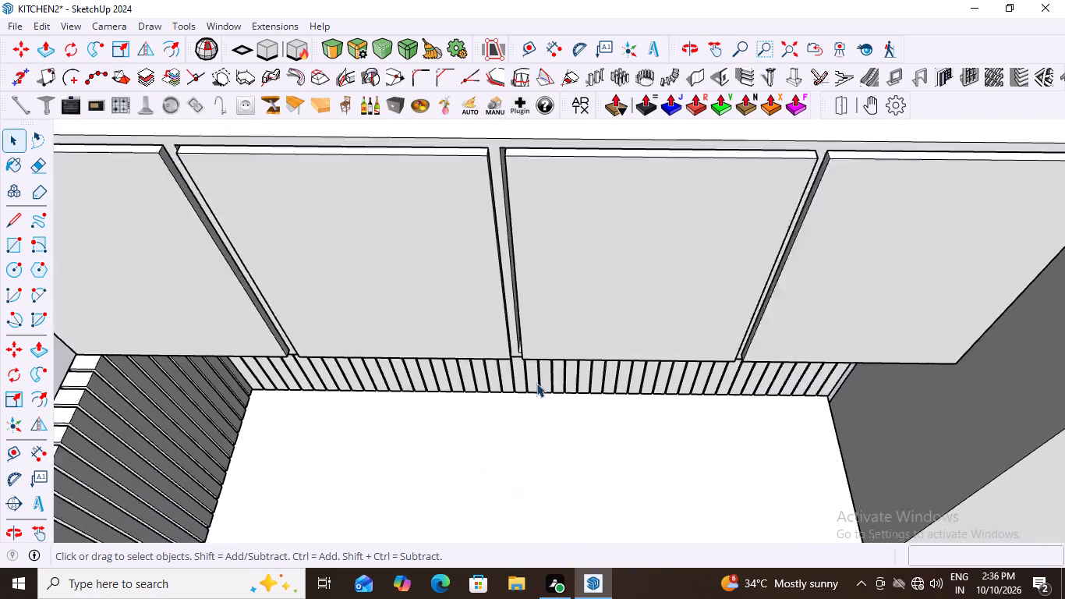
pyautogui.scroll(-4, 536, 383)
pyautogui.scroll(6, 543, 251)
pyautogui.moveTo(575, 279); pyautogui.dragTo(635, 234, button='middle')
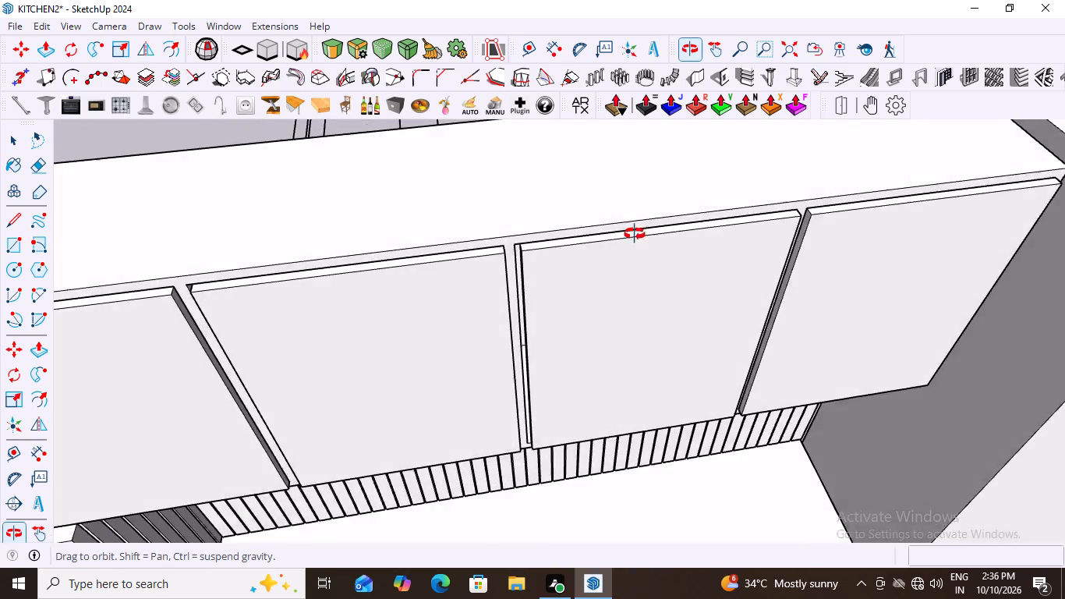
pyautogui.moveTo(635, 234); pyautogui.dragTo(511, 154, button='middle')
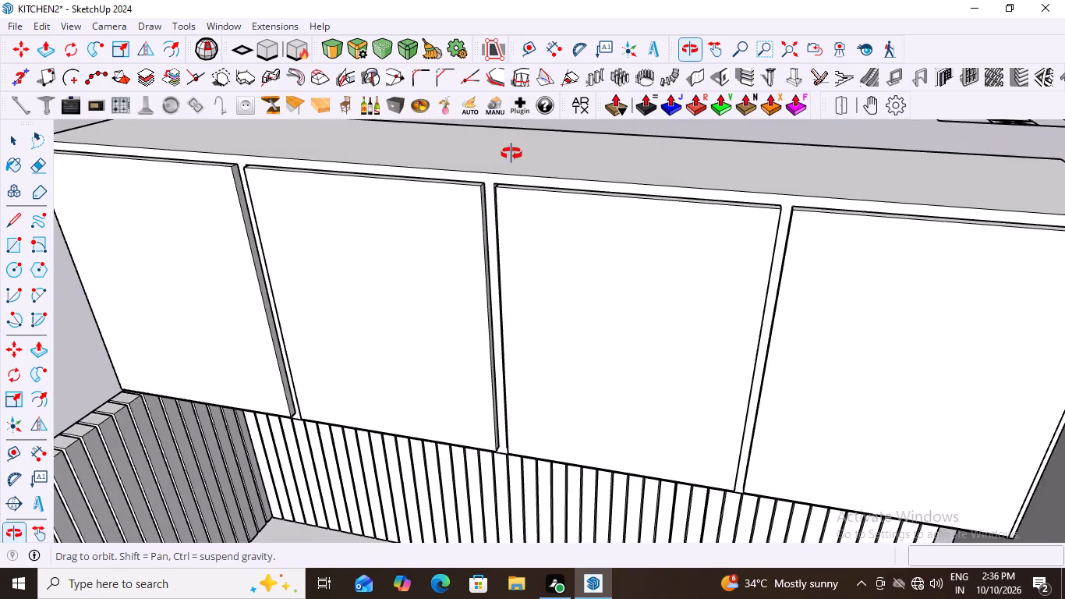
pyautogui.moveTo(511, 154); pyautogui.dragTo(513, 197, button='middle')
pyautogui.moveTo(616, 201); pyautogui.dragTo(678, 196, button='middle')
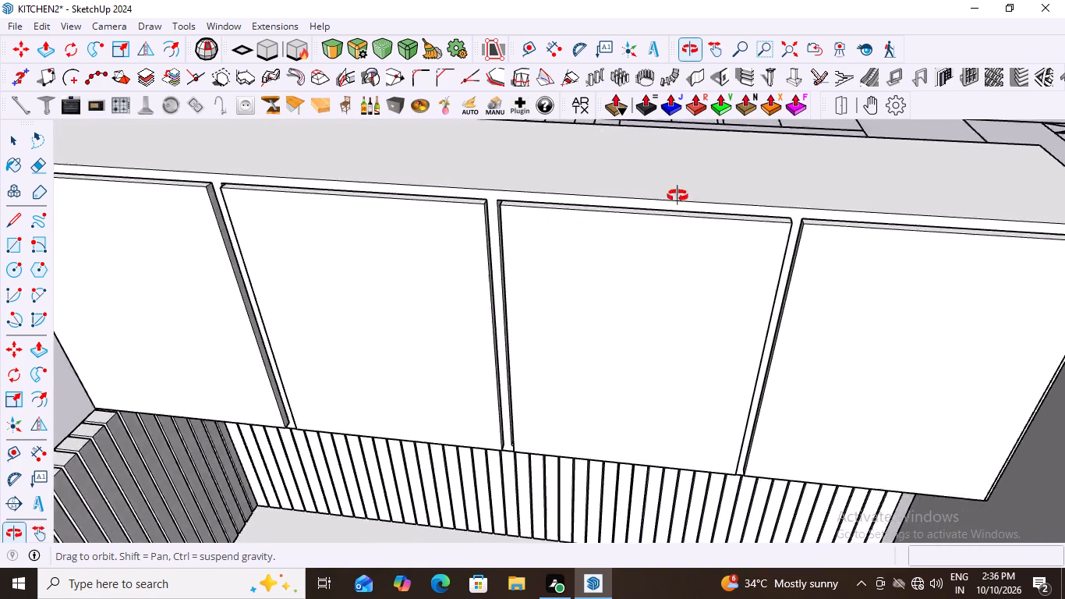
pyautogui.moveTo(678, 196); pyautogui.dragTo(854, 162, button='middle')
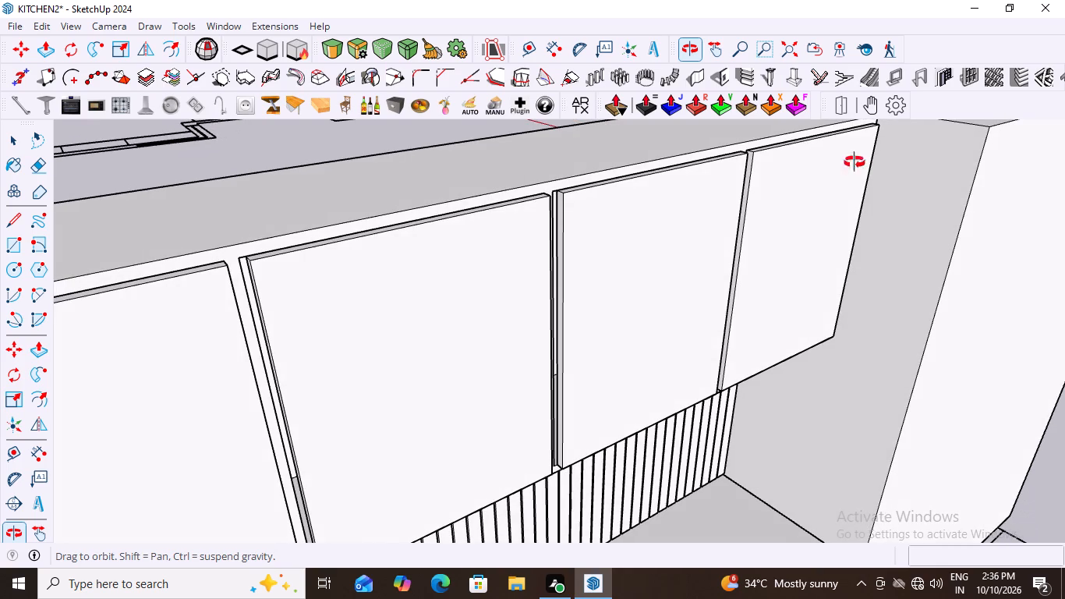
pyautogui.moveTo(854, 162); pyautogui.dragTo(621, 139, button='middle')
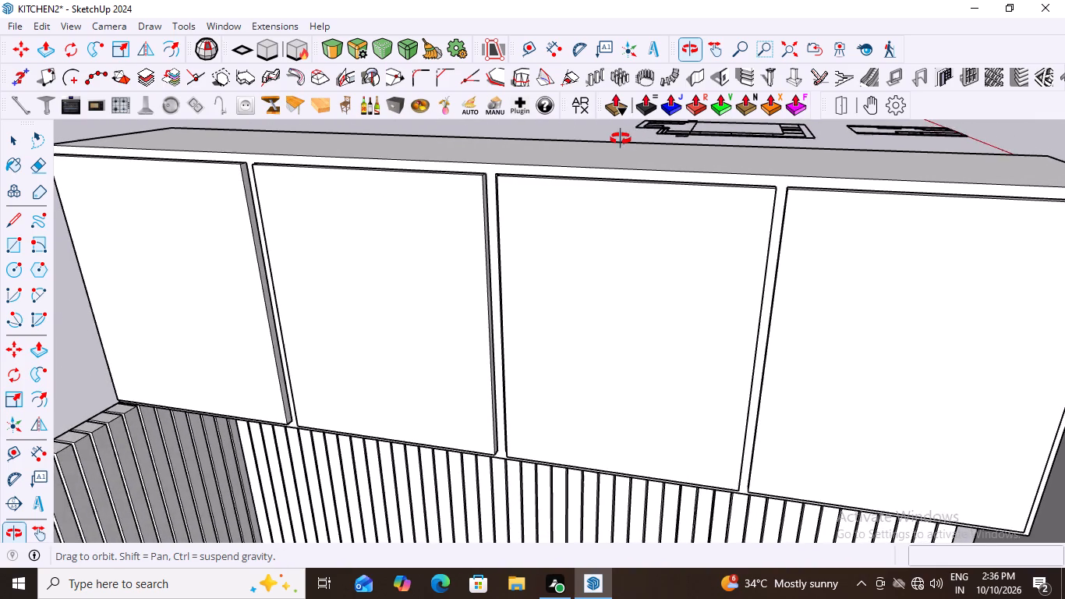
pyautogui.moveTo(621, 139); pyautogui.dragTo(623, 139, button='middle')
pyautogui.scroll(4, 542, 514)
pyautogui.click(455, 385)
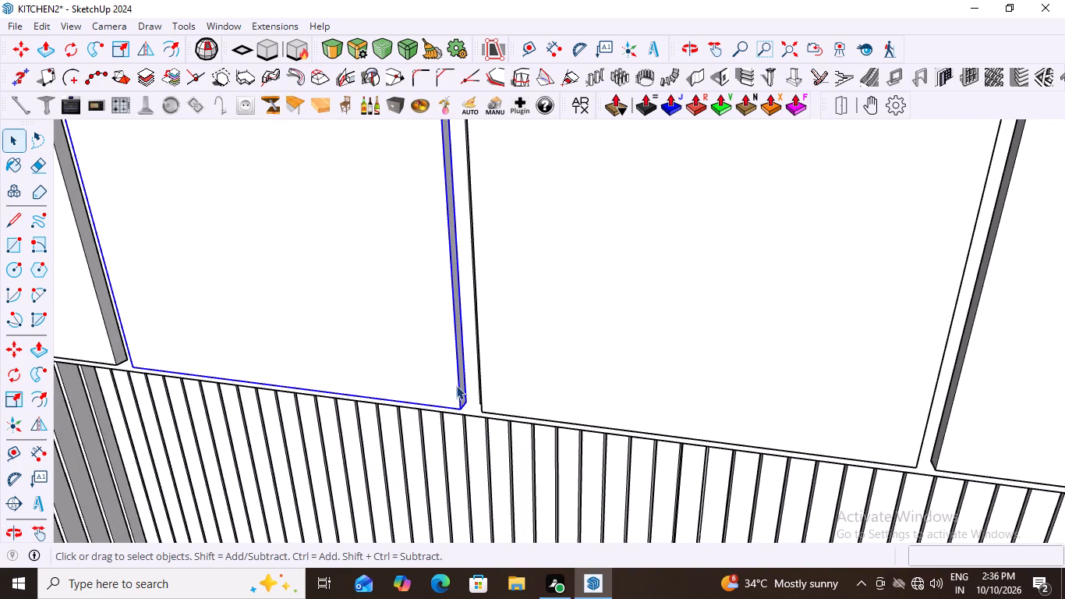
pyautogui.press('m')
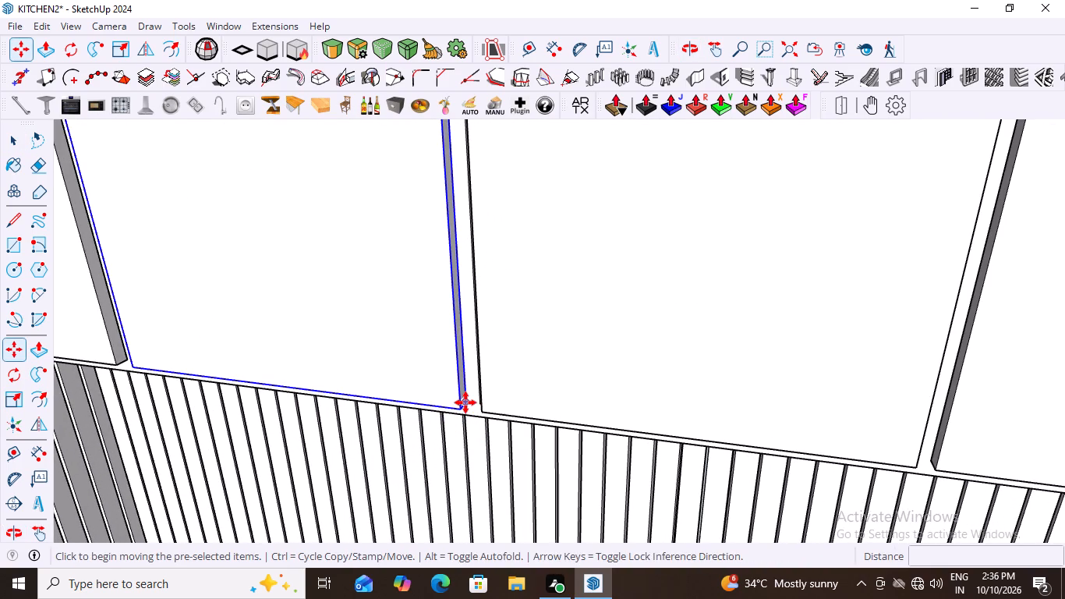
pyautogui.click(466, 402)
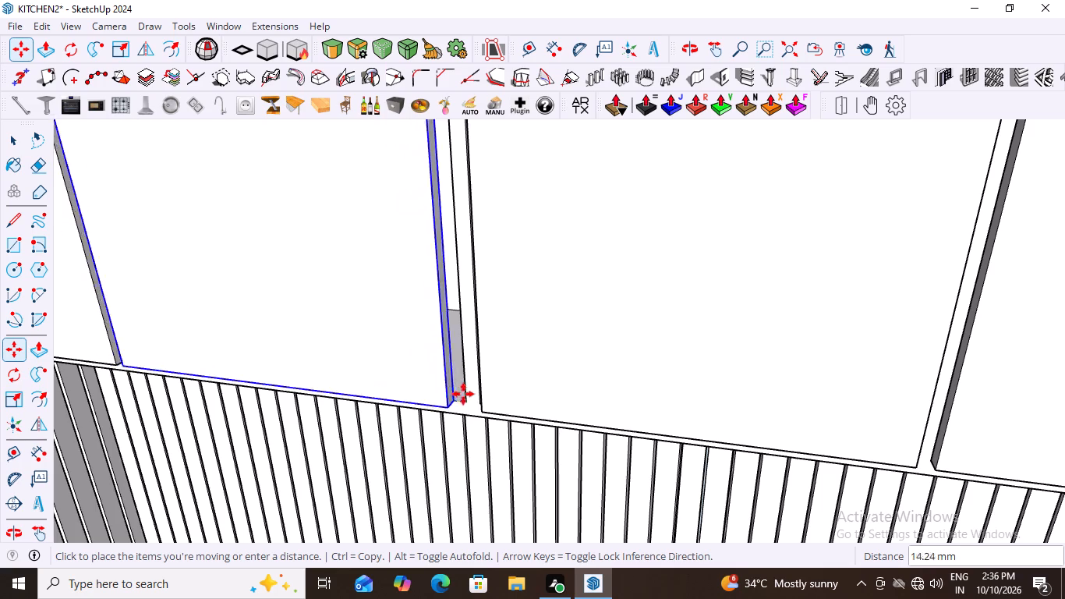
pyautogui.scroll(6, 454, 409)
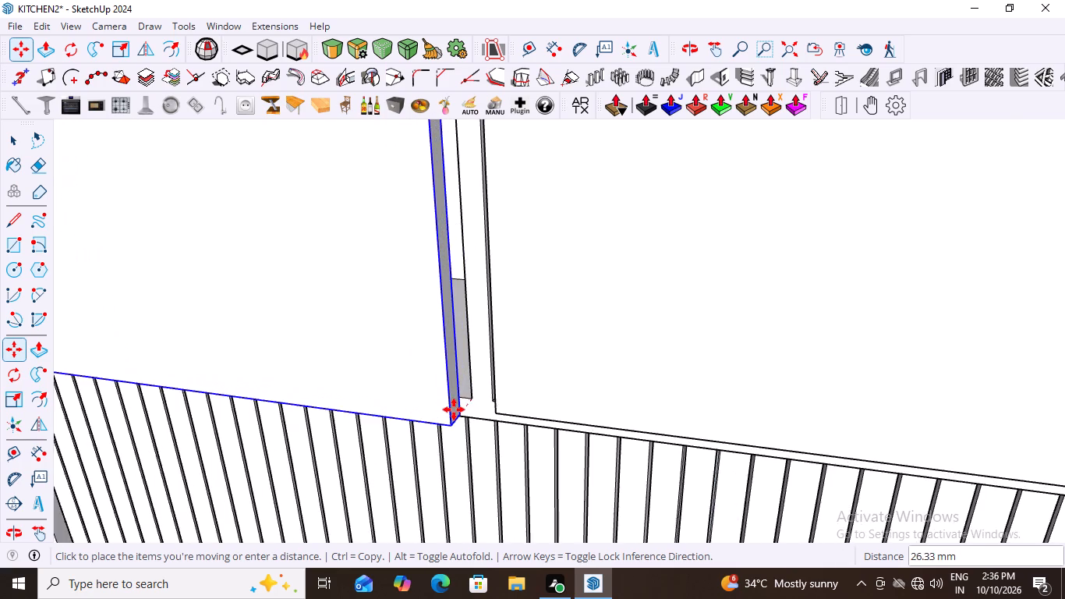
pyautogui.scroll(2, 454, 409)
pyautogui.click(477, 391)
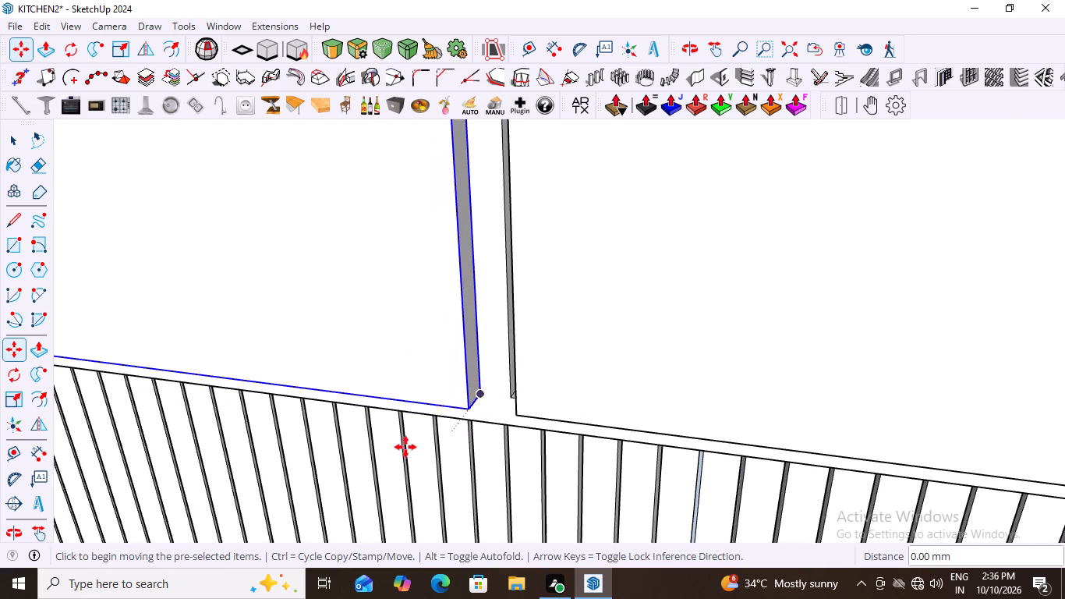
# Push/Pull the second wall cabinet door panel's side face outward 9 mm towards the first panel.
pyautogui.scroll(-6, 416, 437)
pyautogui.moveTo(391, 449); pyautogui.dragTo(533, 458, button='middle')
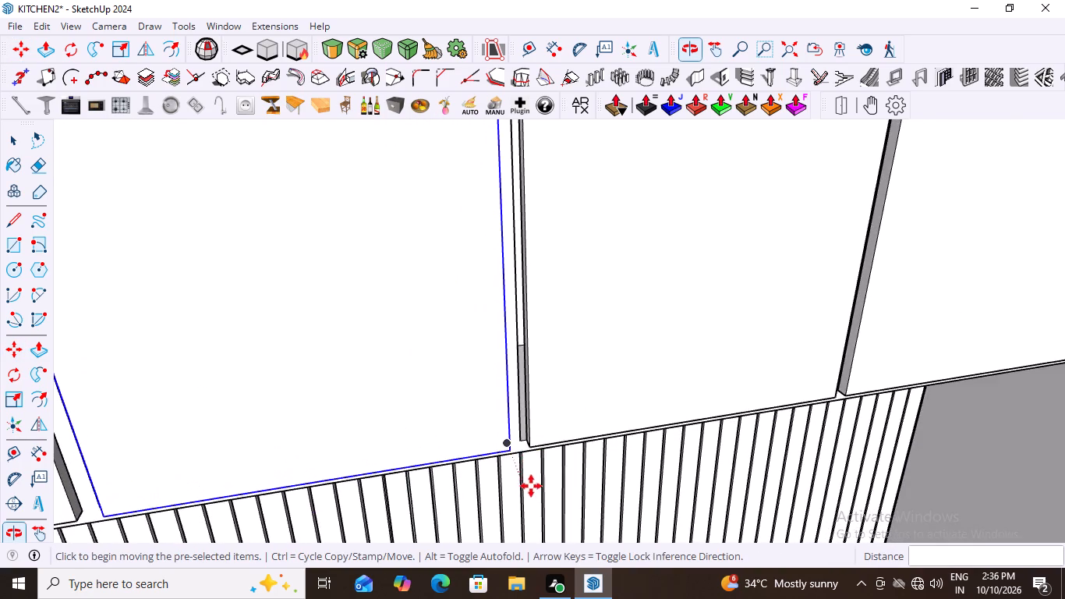
pyautogui.scroll(5, 520, 480)
pyautogui.scroll(-10, 614, 401)
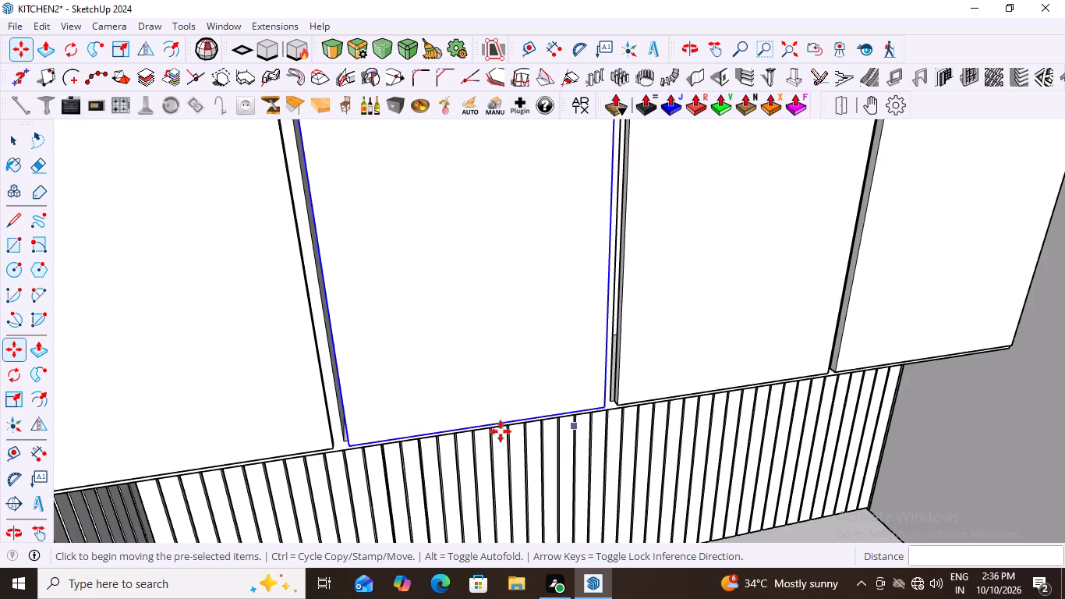
pyautogui.moveTo(364, 436); pyautogui.dragTo(417, 450, button='middle')
pyautogui.scroll(8, 358, 515)
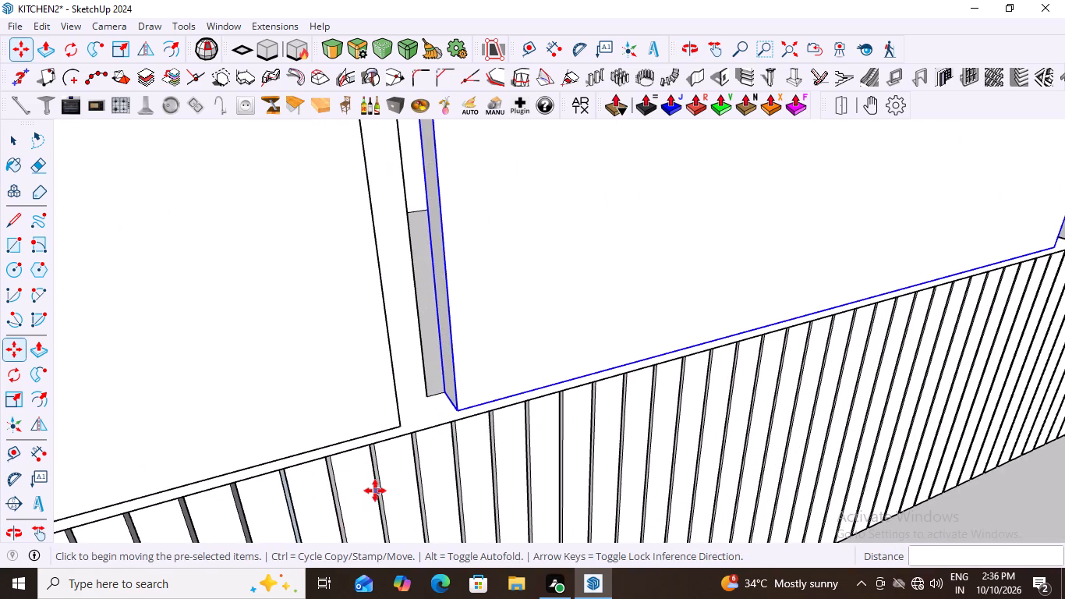
pyautogui.press('space')
pyautogui.click(447, 378)
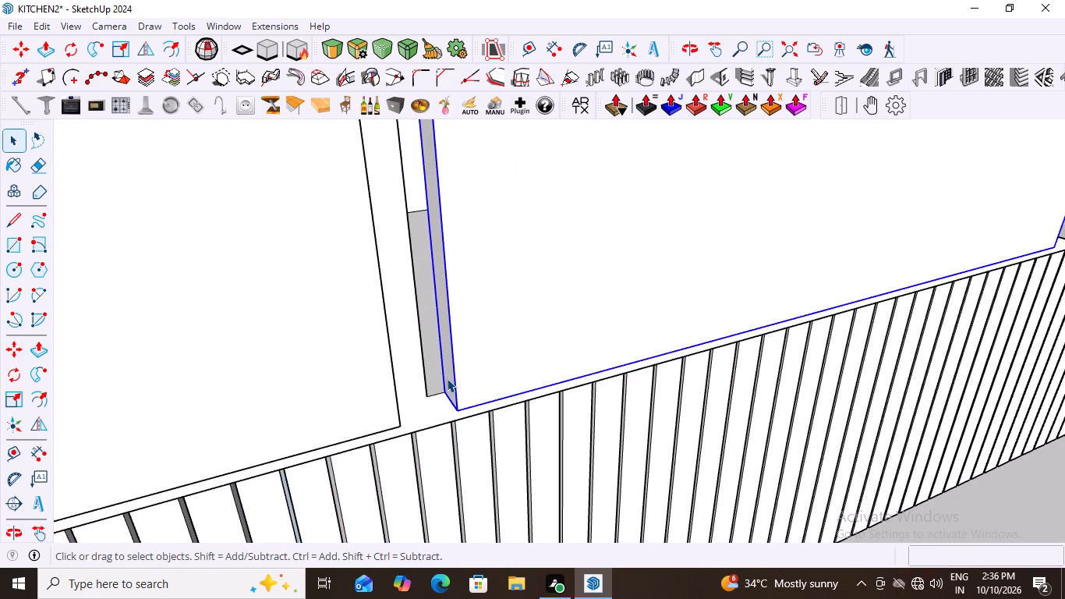
pyautogui.click(447, 378)
pyautogui.click(448, 379)
pyautogui.press('p')
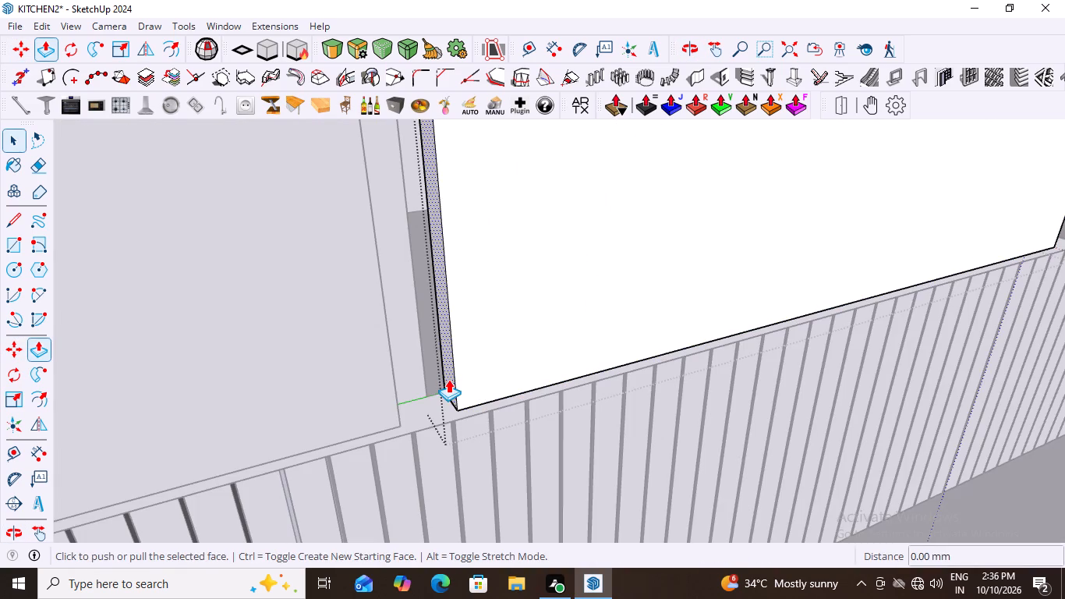
pyautogui.click(448, 379)
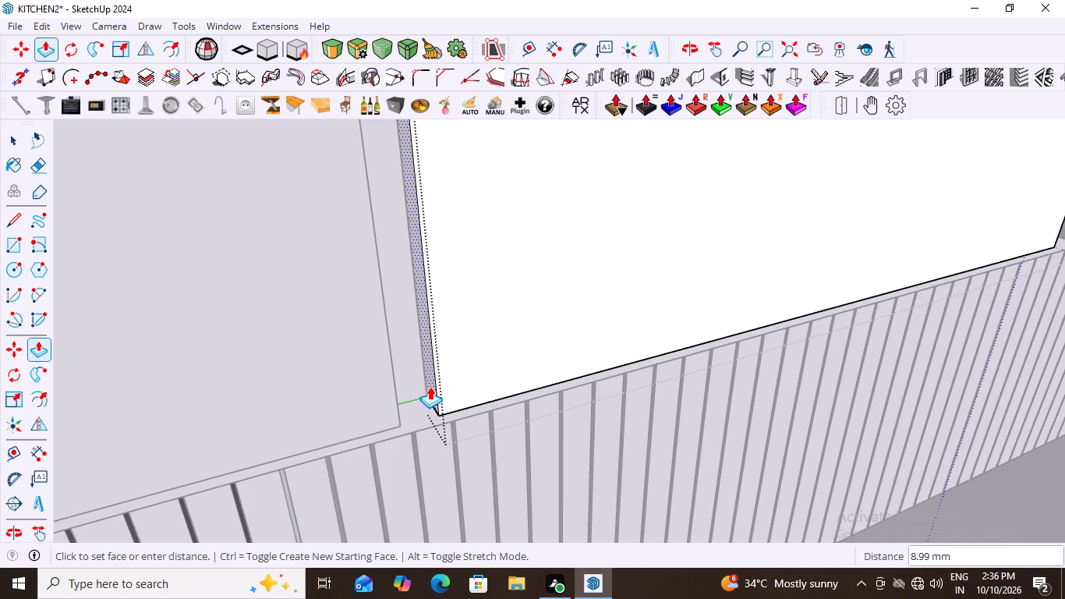
pyautogui.scroll(13, 430, 386)
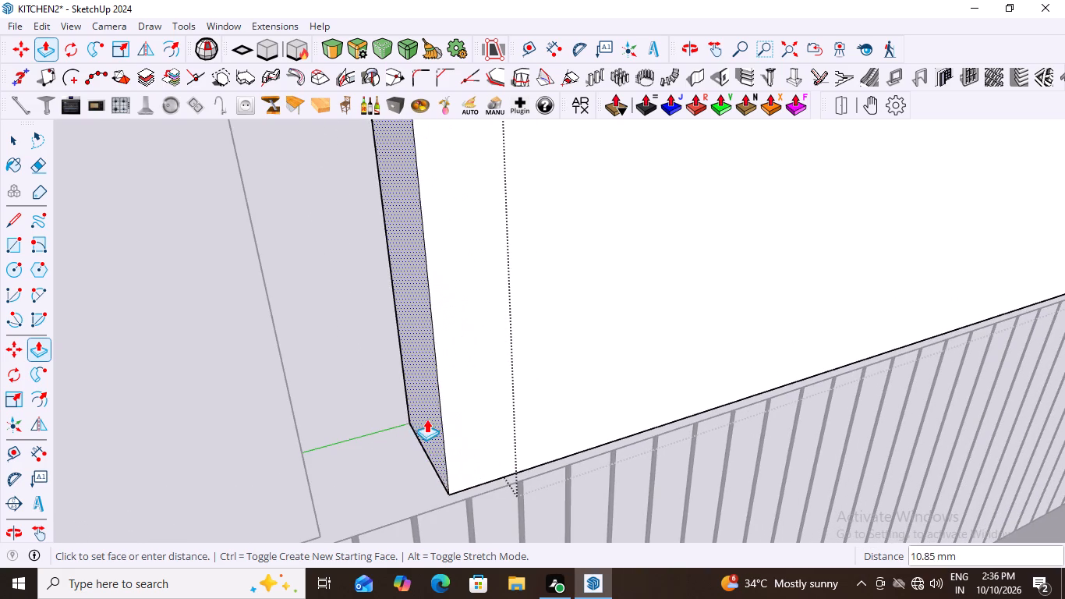
pyautogui.scroll(-13, 553, 391)
pyautogui.scroll(-9, 601, 399)
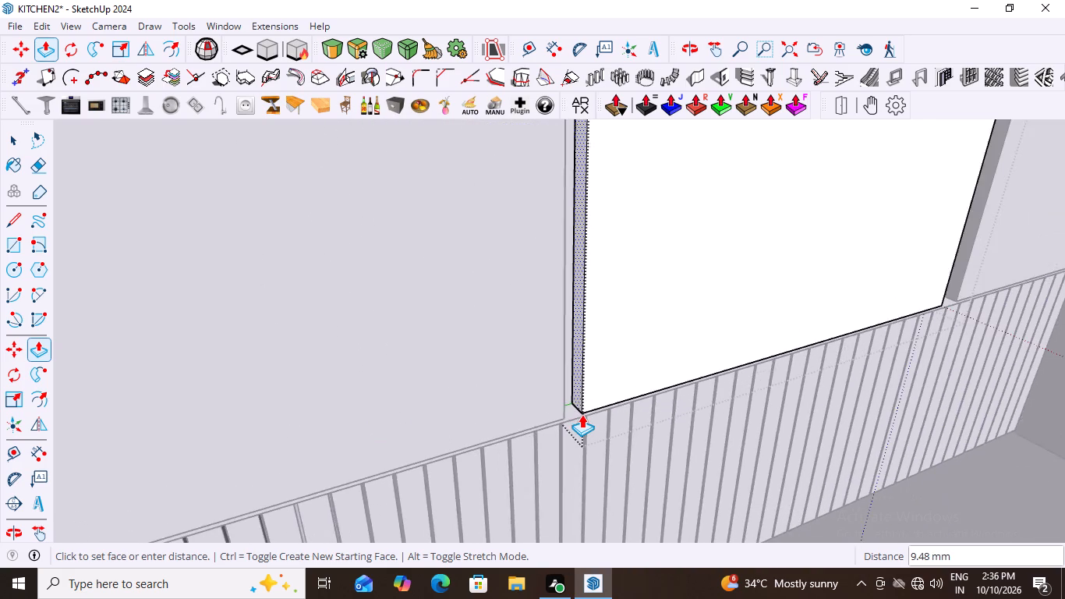
pyautogui.scroll(-10, 582, 414)
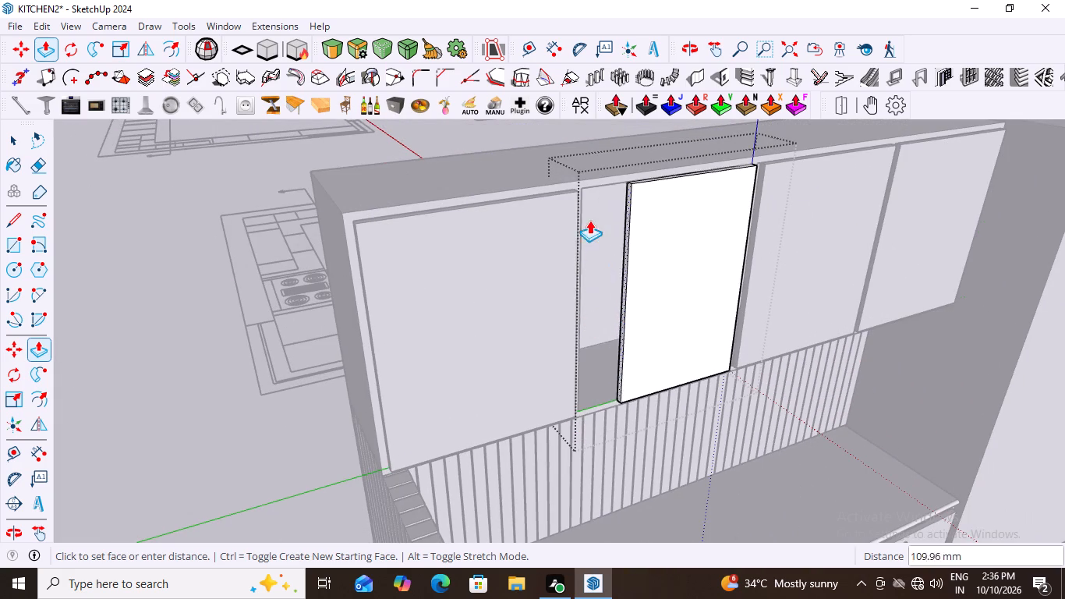
pyautogui.scroll(12, 580, 186)
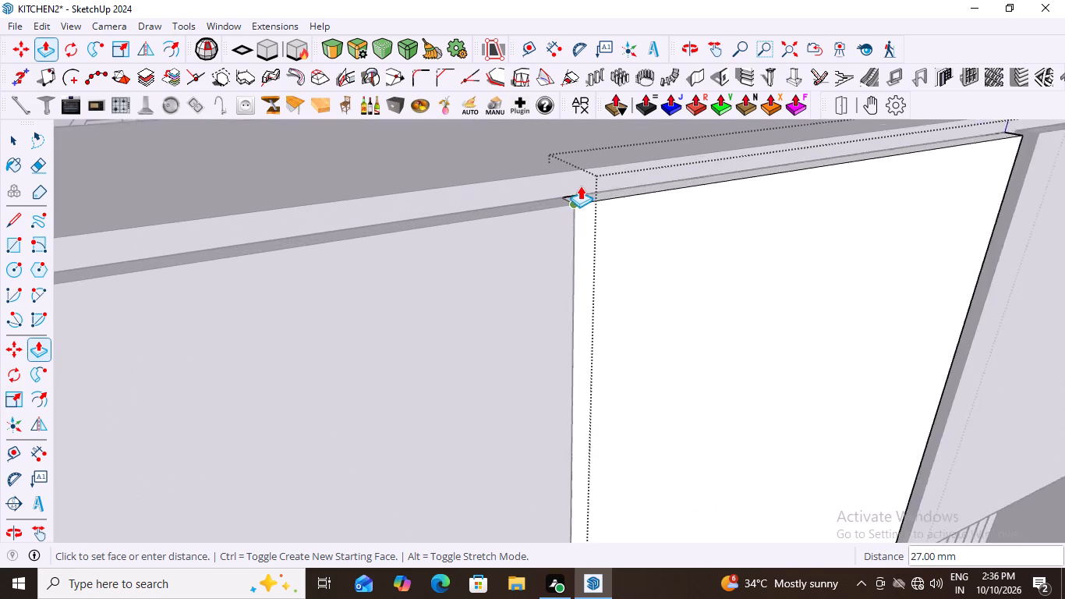
pyautogui.scroll(6, 580, 186)
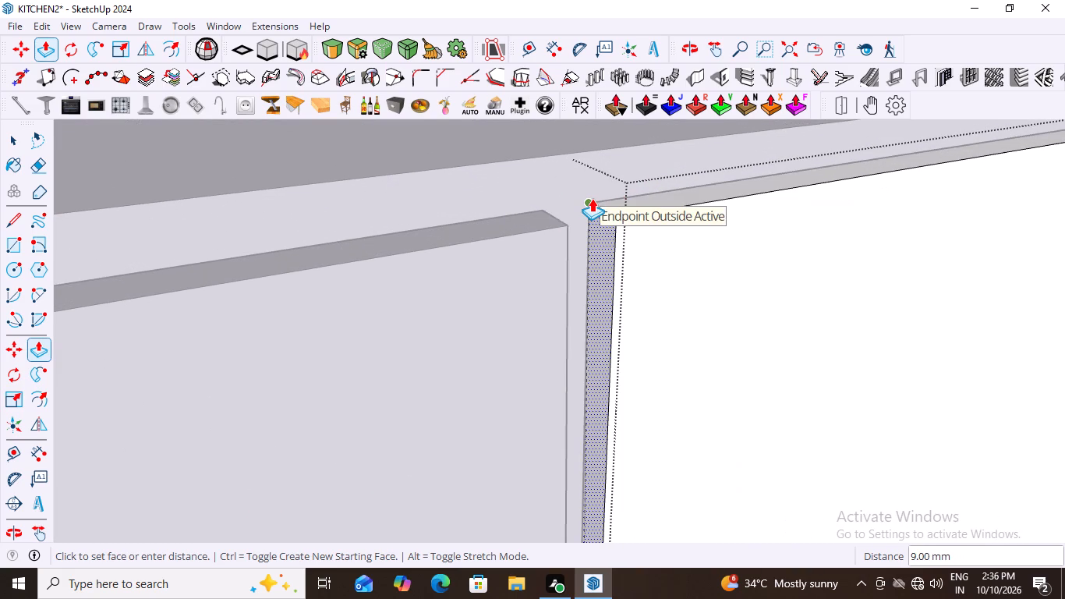
pyautogui.click(592, 198)
pyautogui.scroll(-17, 454, 293)
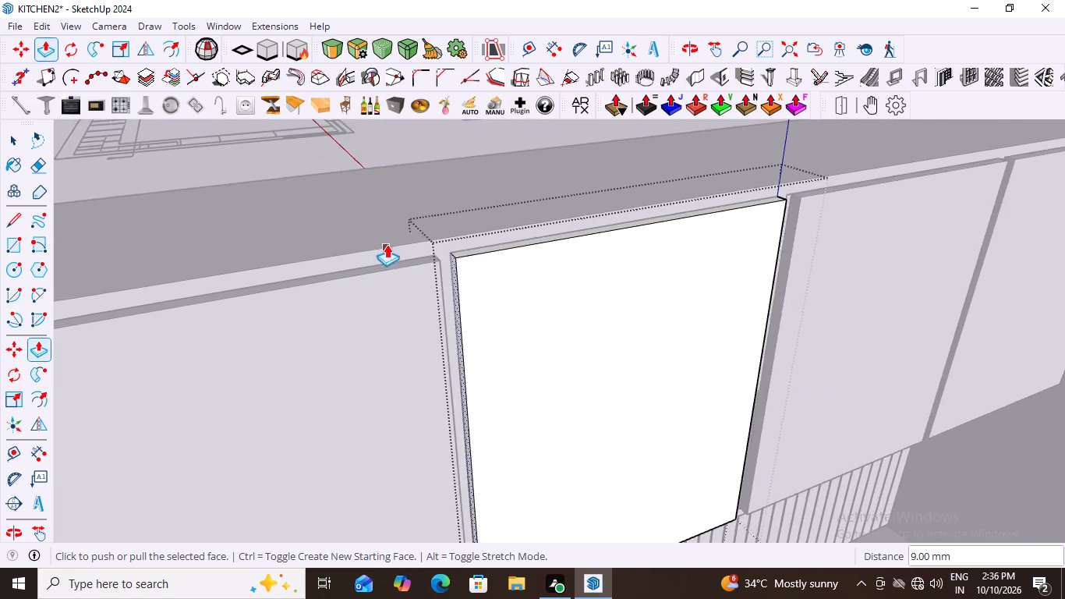
pyautogui.scroll(-6, 387, 244)
pyautogui.press('space')
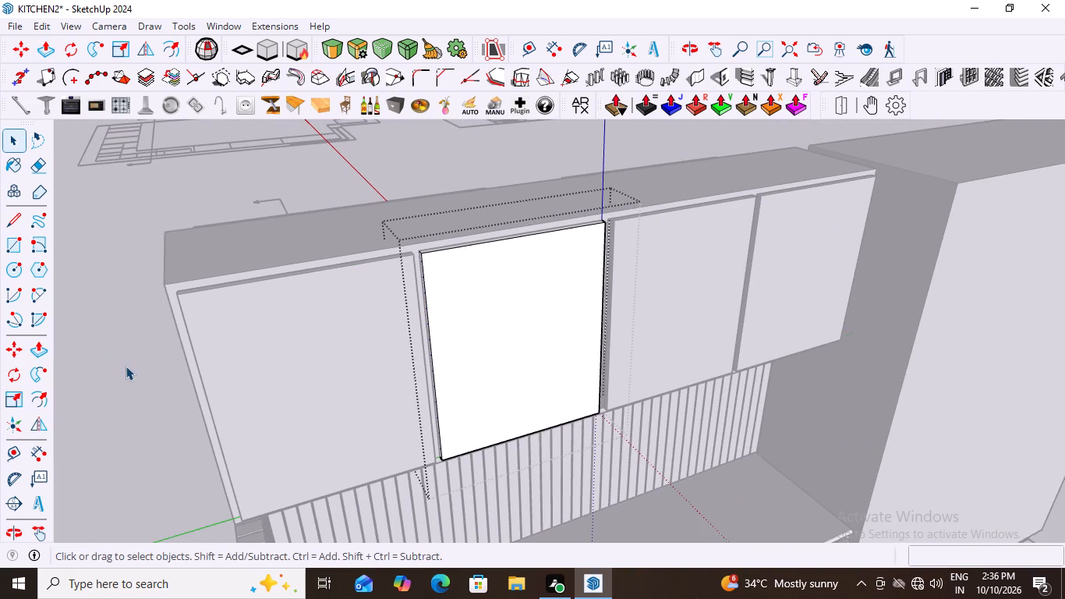
pyautogui.click(126, 366)
# Examine the gaps between the four wall cabinet door panels from above, below and both sides.
pyautogui.moveTo(447, 374); pyautogui.dragTo(454, 366, button='middle')
pyautogui.scroll(3, 449, 364)
pyautogui.scroll(1, 441, 430)
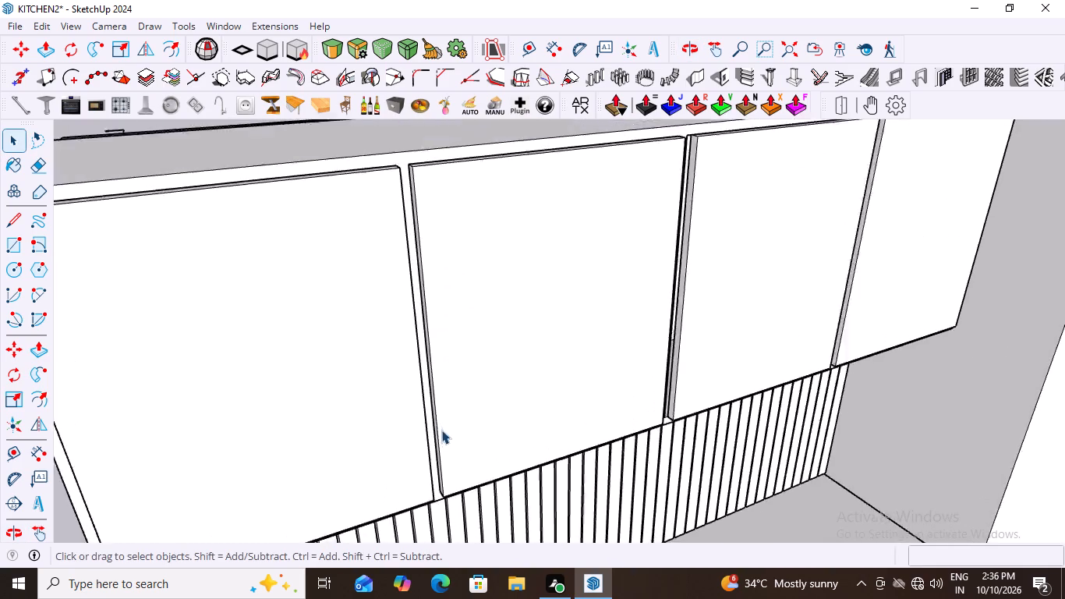
pyautogui.scroll(2, 441, 430)
pyautogui.moveTo(423, 395); pyautogui.dragTo(264, 340, button='middle')
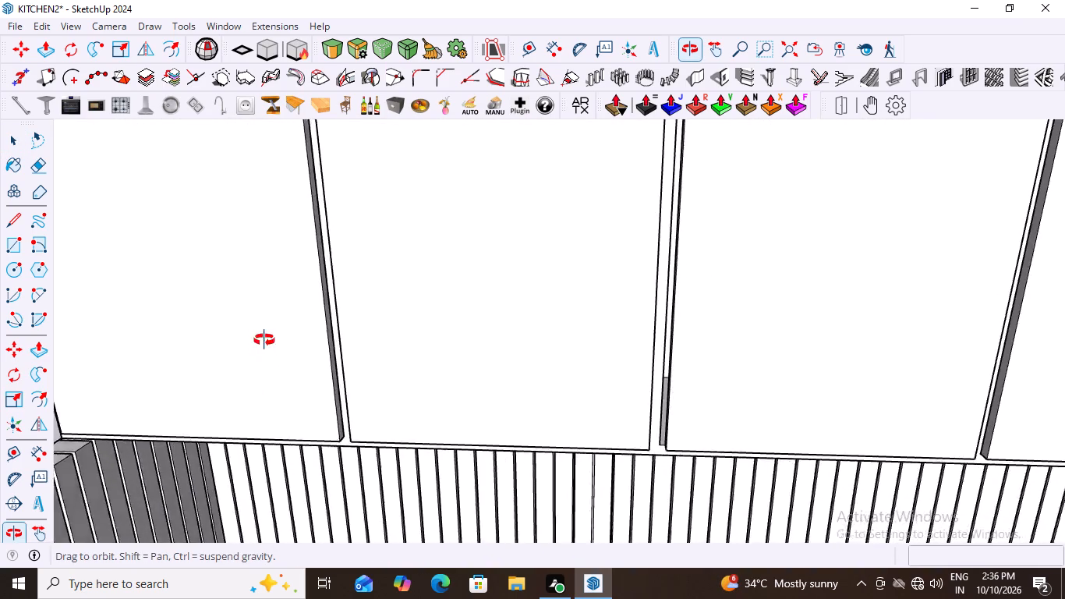
pyautogui.moveTo(264, 340); pyautogui.dragTo(472, 210, button='middle')
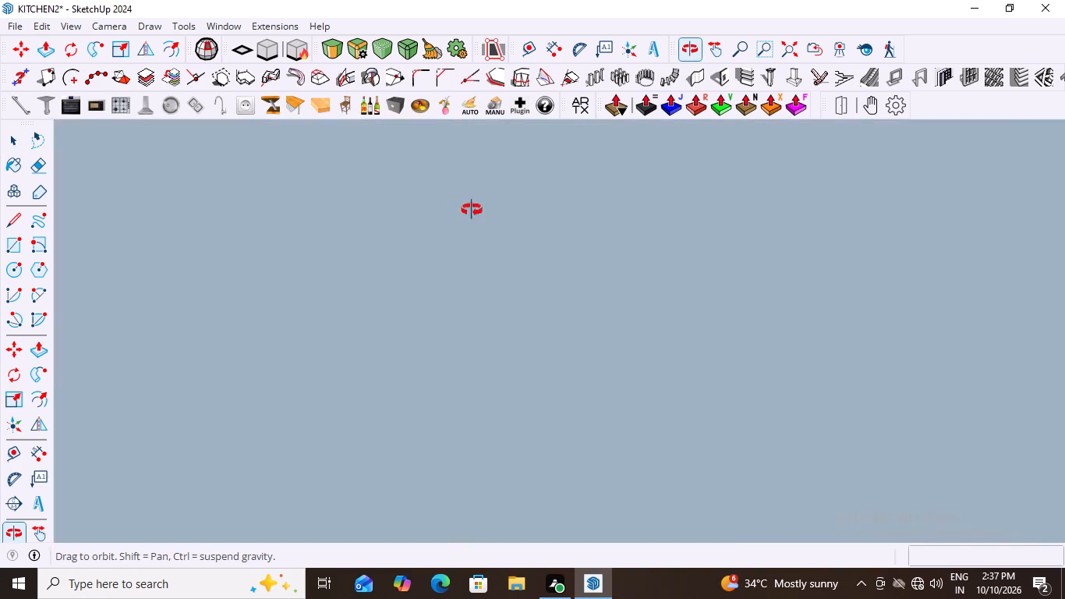
pyautogui.moveTo(472, 210); pyautogui.dragTo(316, 452, button='middle')
pyautogui.scroll(-2, 317, 444)
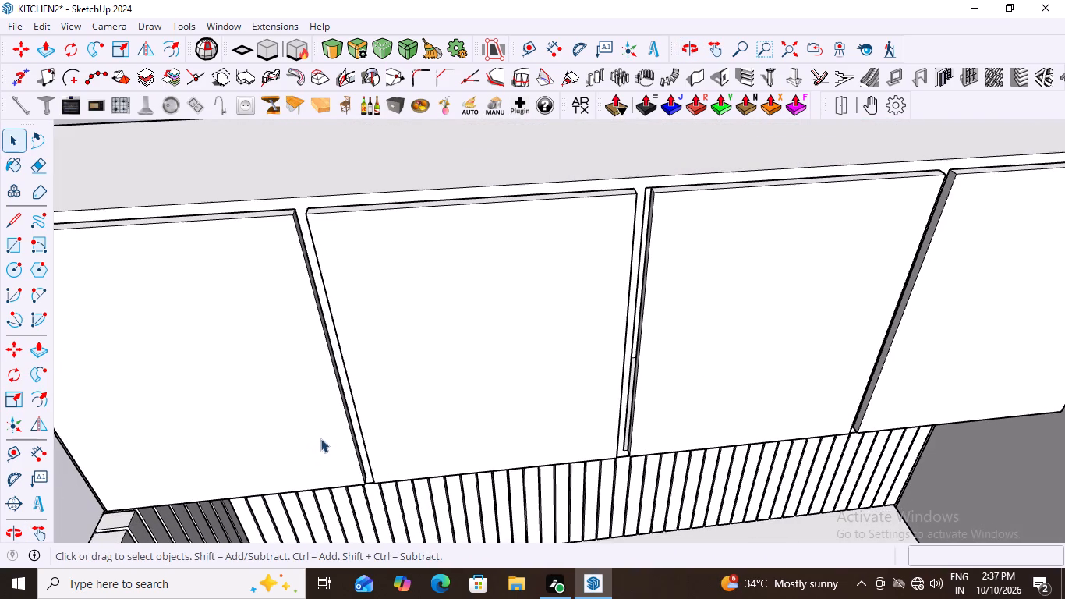
pyautogui.scroll(-3, 725, 326)
pyautogui.moveTo(898, 339); pyautogui.dragTo(833, 312, button='middle')
pyautogui.scroll(14, 848, 441)
pyautogui.scroll(-14, 669, 385)
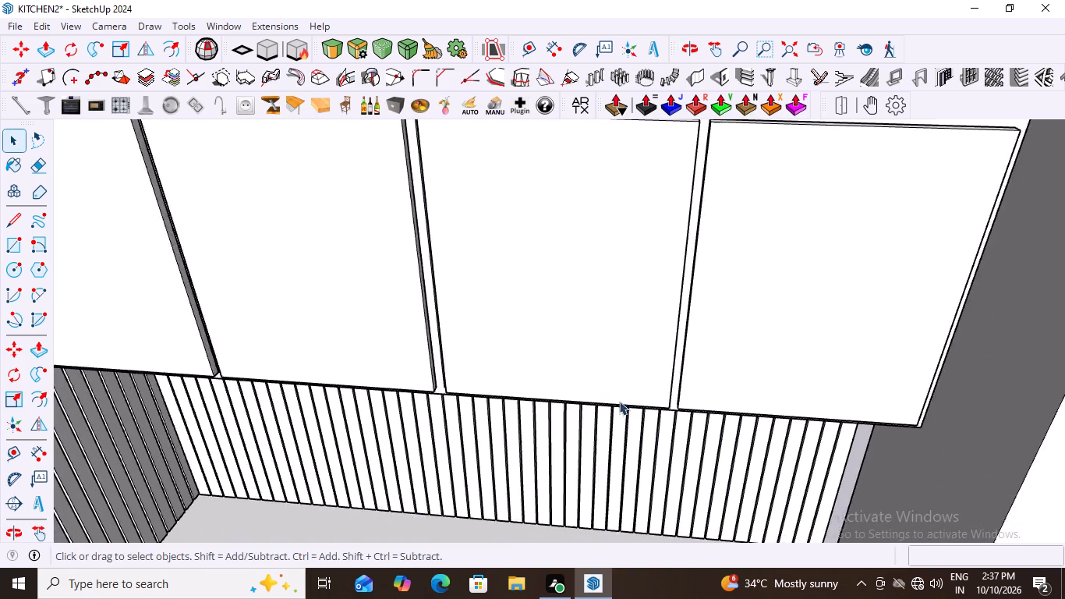
pyautogui.scroll(-4, 619, 401)
pyautogui.moveTo(815, 377); pyautogui.dragTo(820, 324, button='middle')
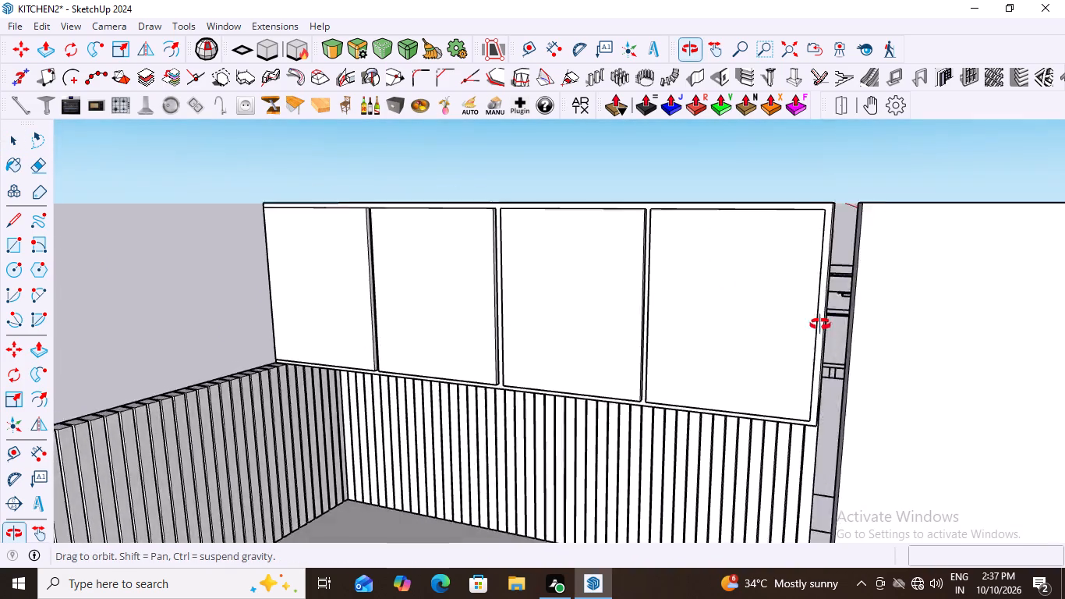
pyautogui.moveTo(820, 324); pyautogui.dragTo(975, 370, button='middle')
# Push/Pull the third wall cabinet door panel's side face outward 9 mm towards the second panel.
pyautogui.scroll(4, 546, 418)
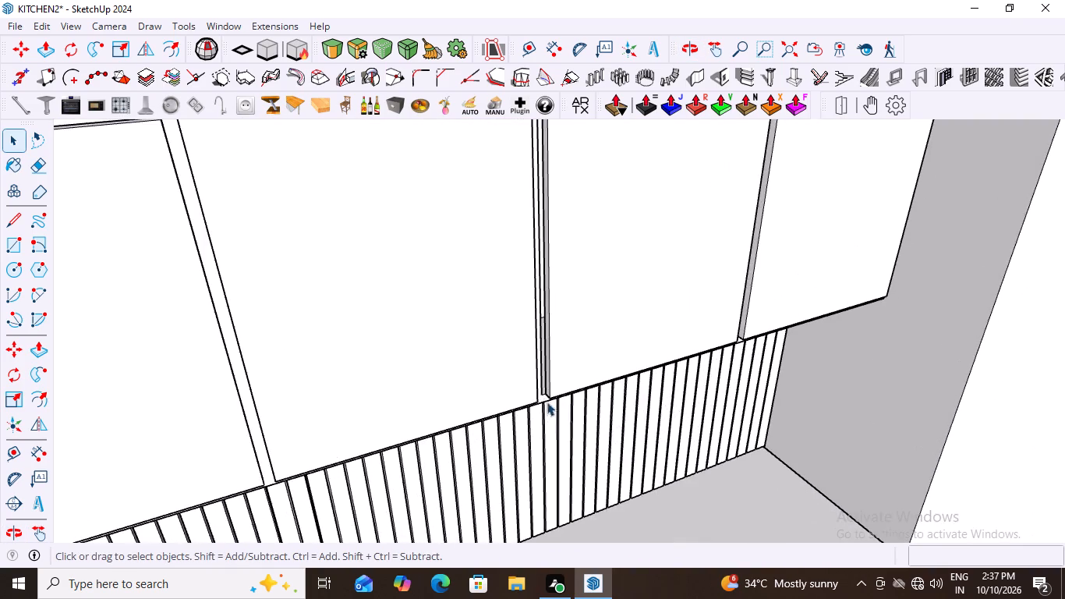
pyautogui.scroll(3, 542, 395)
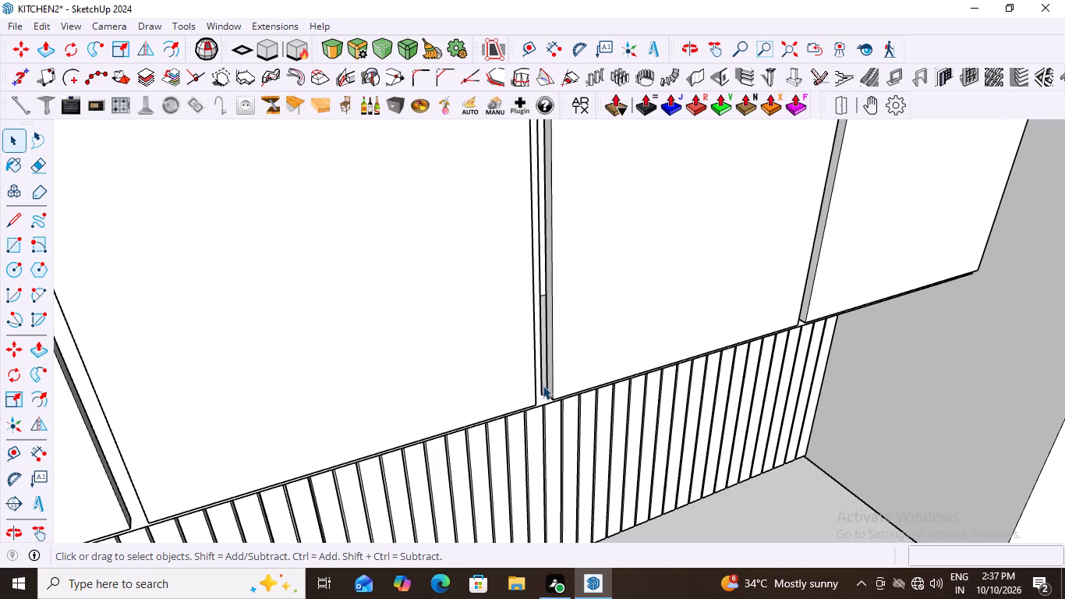
pyautogui.scroll(9, 543, 385)
pyautogui.tripleClick(564, 378)
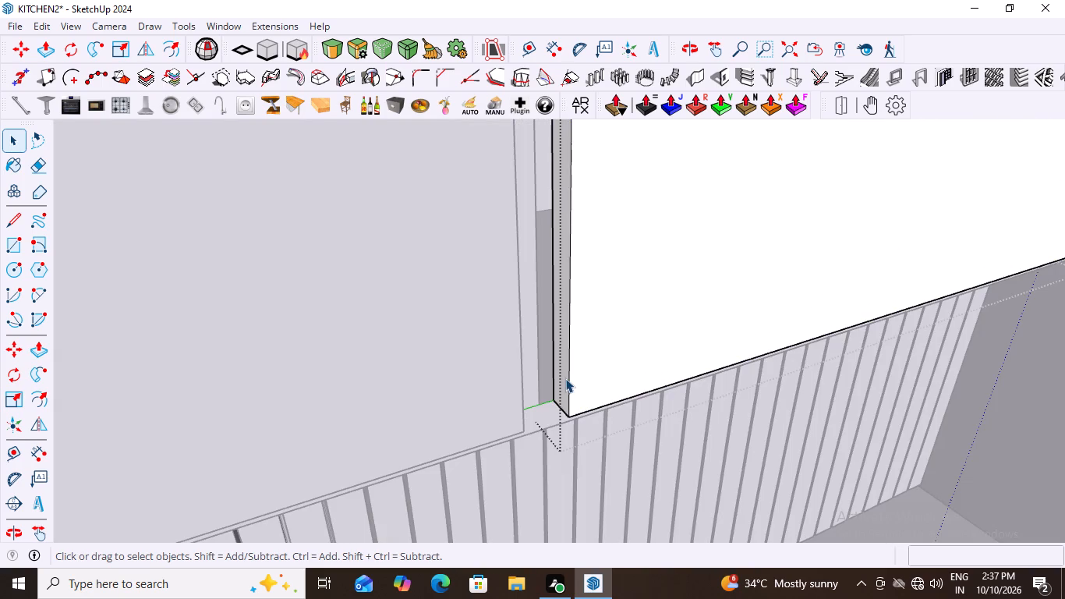
pyautogui.click(560, 377)
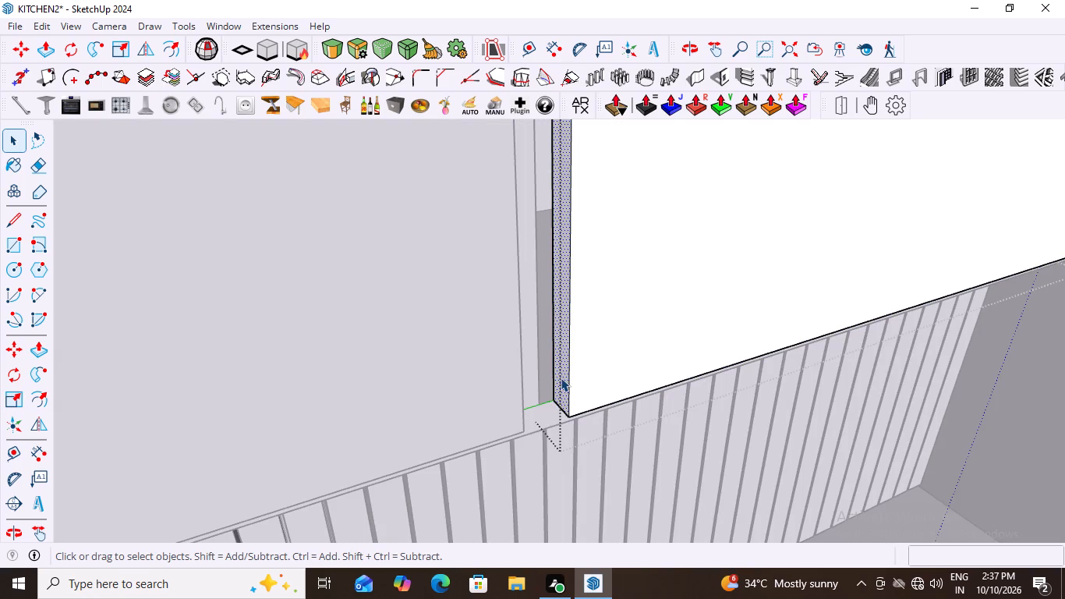
pyautogui.press('p')
pyautogui.click(561, 377)
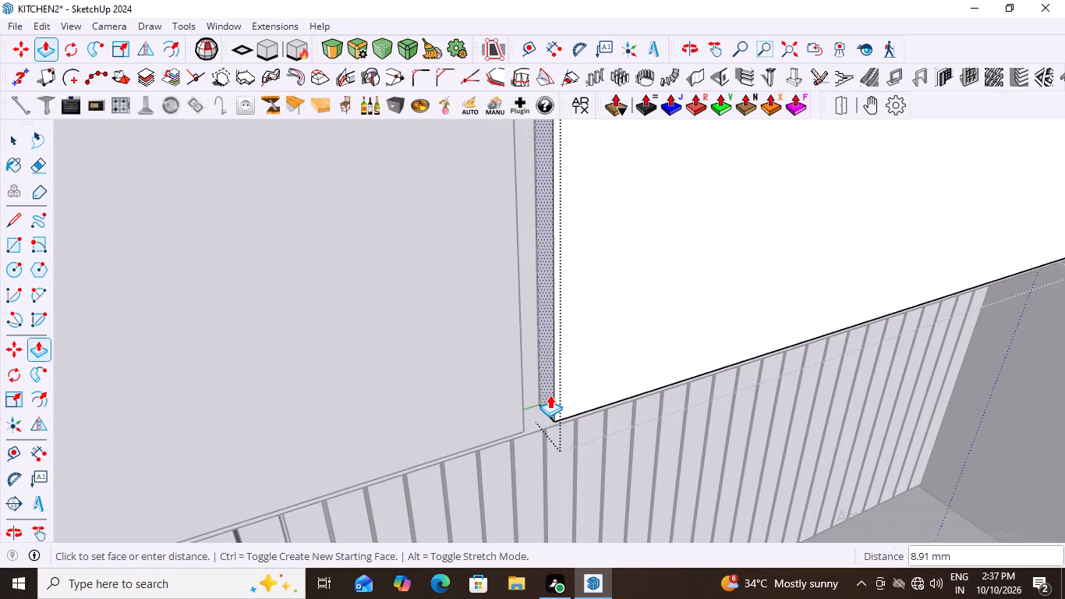
pyautogui.scroll(-20, 550, 395)
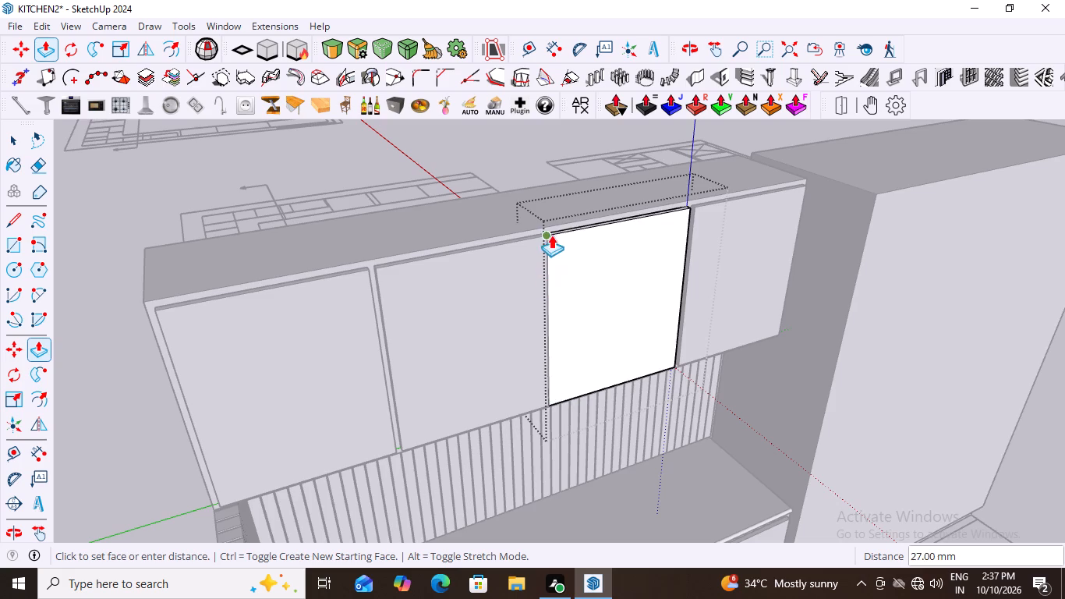
pyautogui.scroll(15, 551, 224)
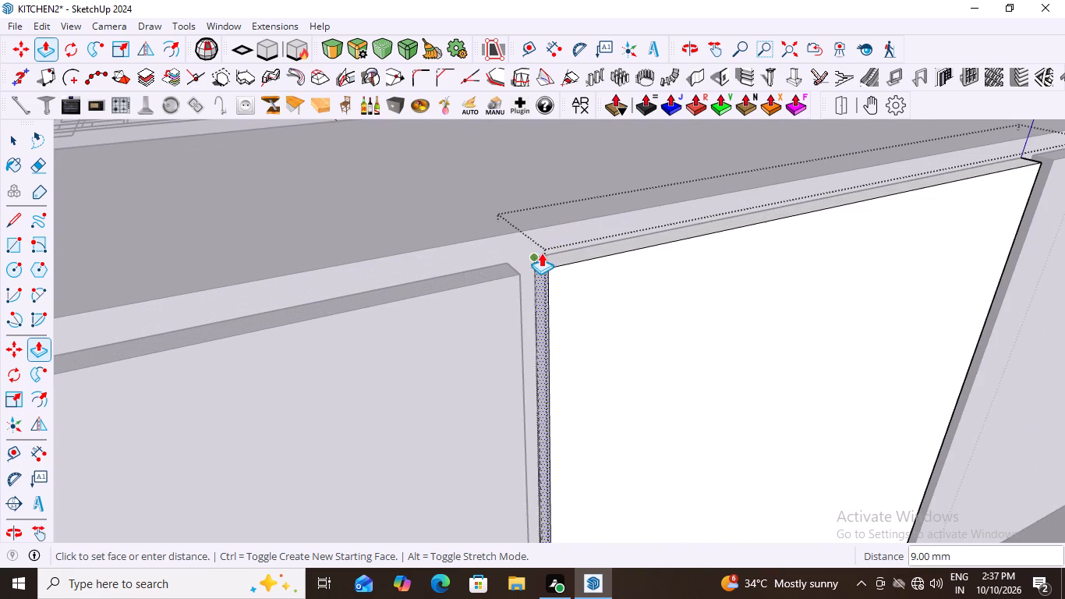
pyautogui.click(541, 253)
pyautogui.scroll(-13, 370, 286)
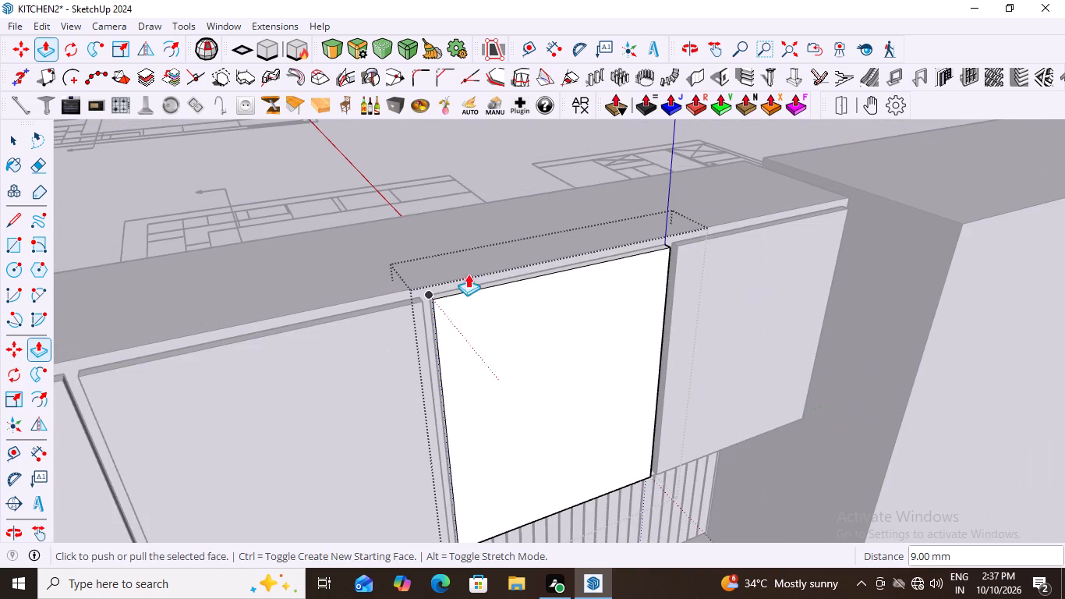
pyautogui.press('space')
pyautogui.click(412, 249)
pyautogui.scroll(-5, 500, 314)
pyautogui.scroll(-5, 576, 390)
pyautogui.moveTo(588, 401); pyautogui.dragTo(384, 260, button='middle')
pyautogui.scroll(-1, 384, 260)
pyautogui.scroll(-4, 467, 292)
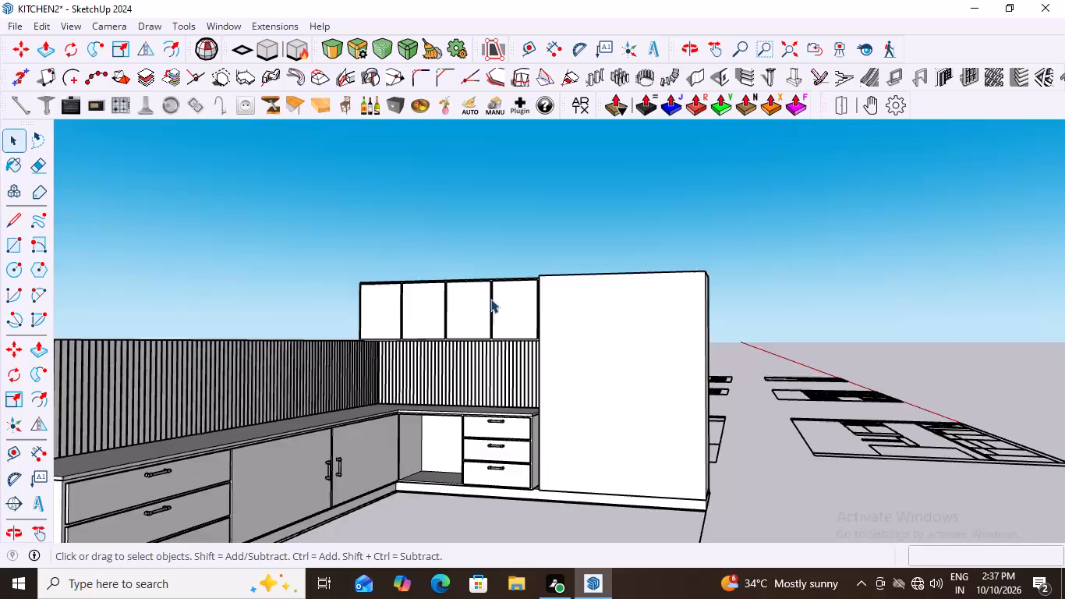
# Examine the base cabinet's drawer fronts, its two handled doors and the gap between them along the long run.
pyautogui.scroll(-3, 490, 299)
pyautogui.moveTo(473, 426); pyautogui.dragTo(358, 459, button='middle')
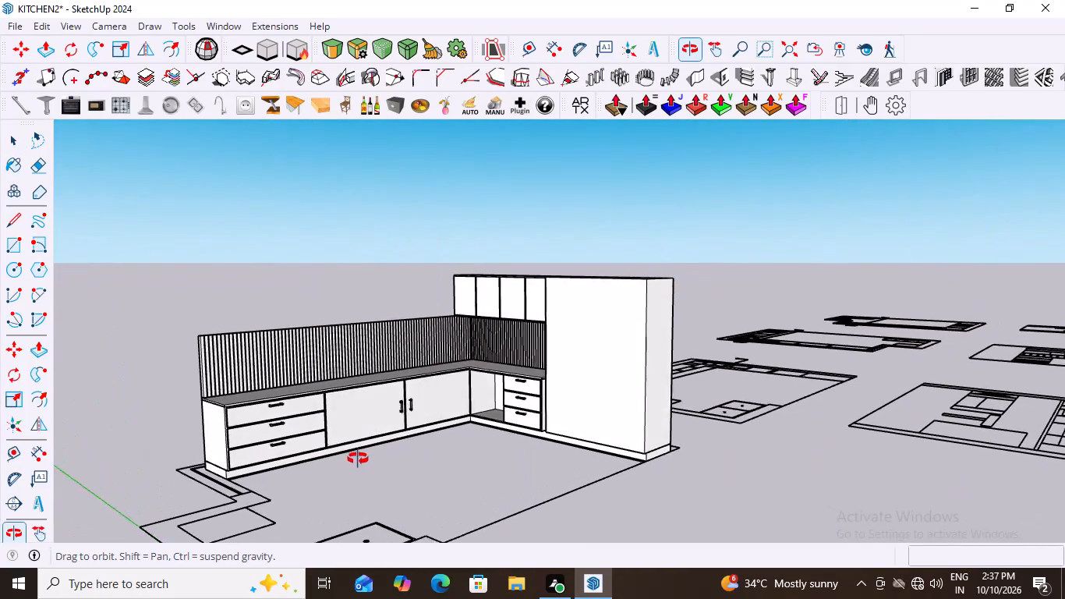
pyautogui.moveTo(358, 459); pyautogui.dragTo(448, 476, button='middle')
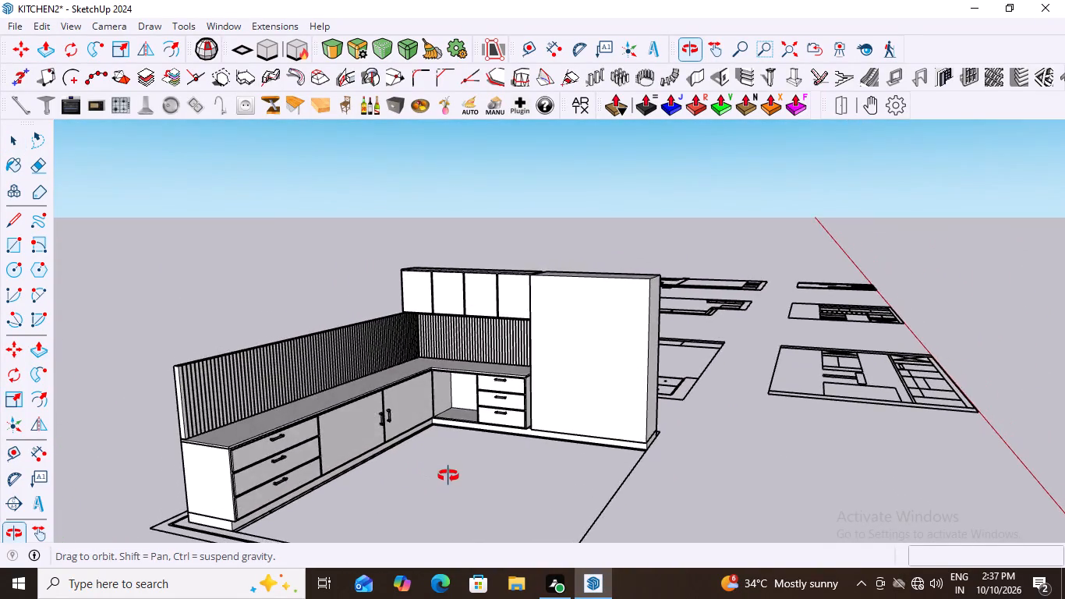
pyautogui.moveTo(448, 476); pyautogui.dragTo(295, 441, button='middle')
pyautogui.scroll(7, 349, 439)
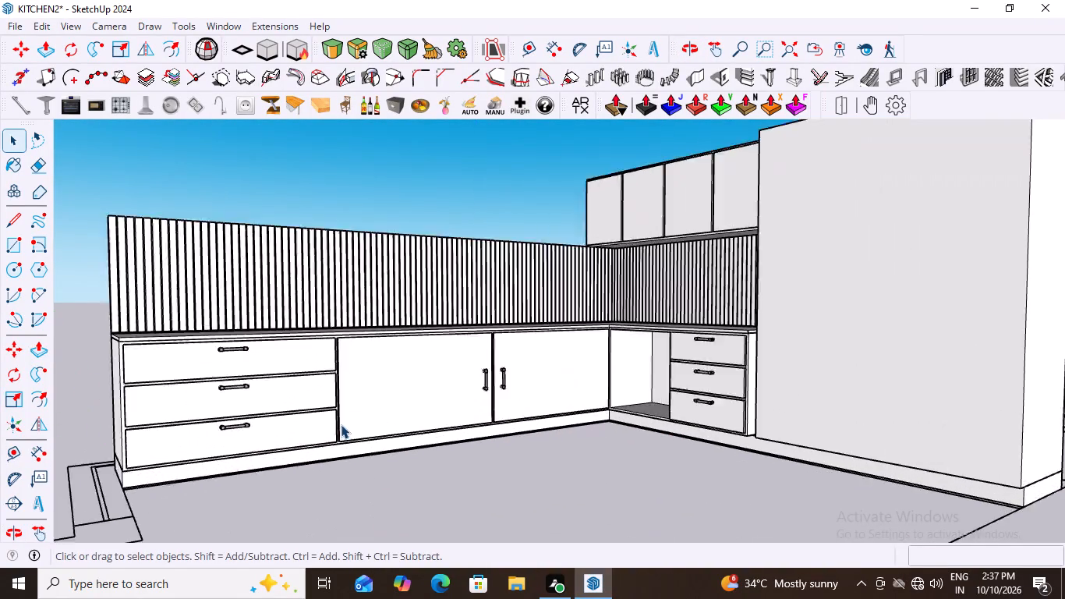
pyautogui.scroll(20, 341, 424)
pyautogui.scroll(5, 341, 424)
pyautogui.scroll(-7, 319, 470)
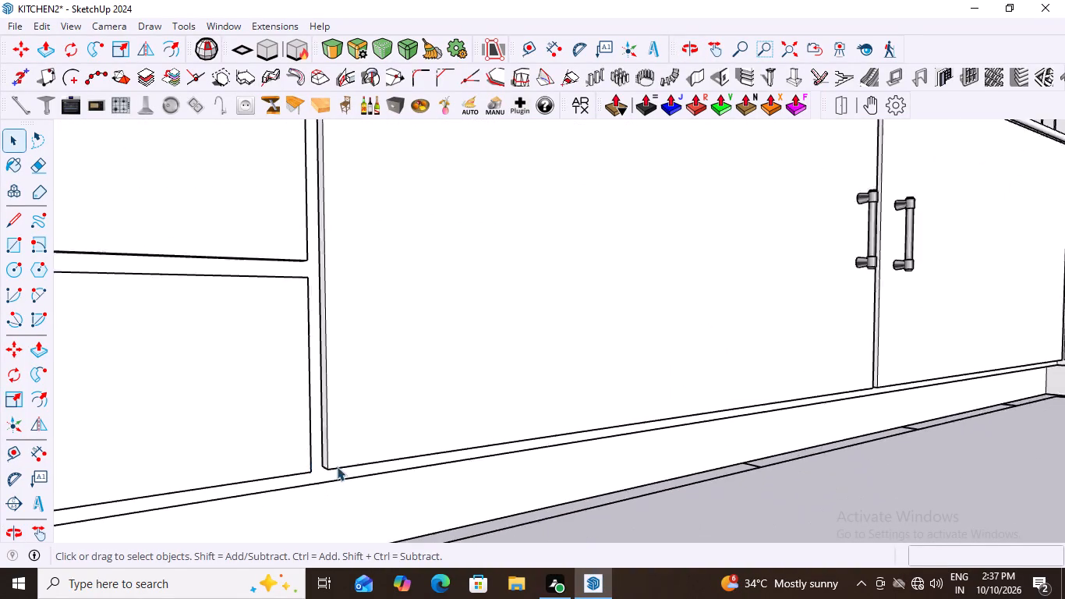
pyautogui.scroll(-6, 337, 466)
pyautogui.scroll(-17, 383, 421)
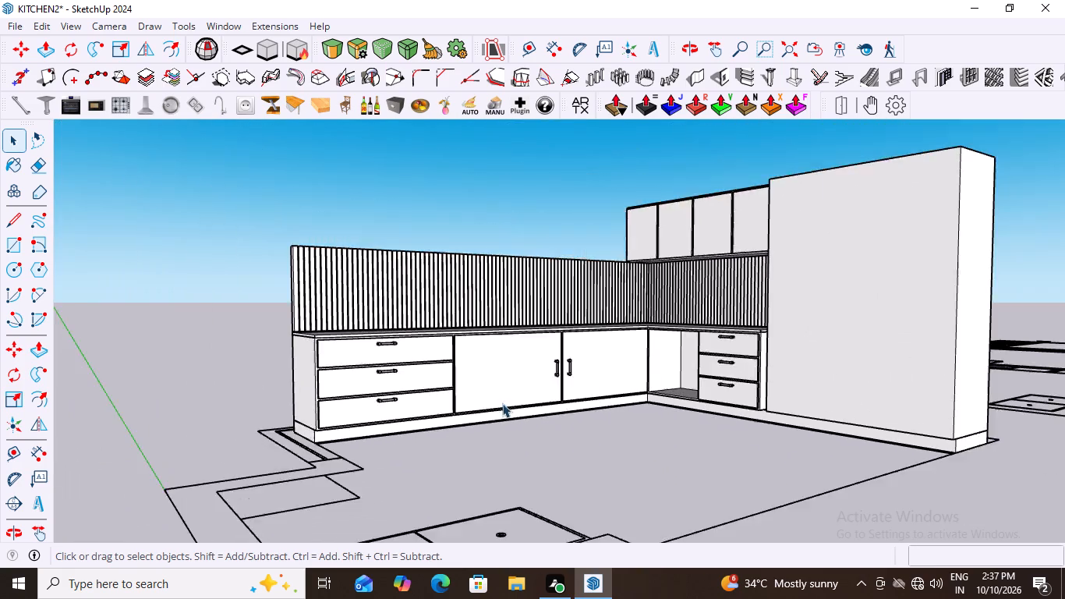
pyautogui.scroll(-3, 502, 403)
# Examine the spacing of the four wall cabinet door panels from the front, above and both sides.
pyautogui.moveTo(426, 399); pyautogui.dragTo(628, 488, button='middle')
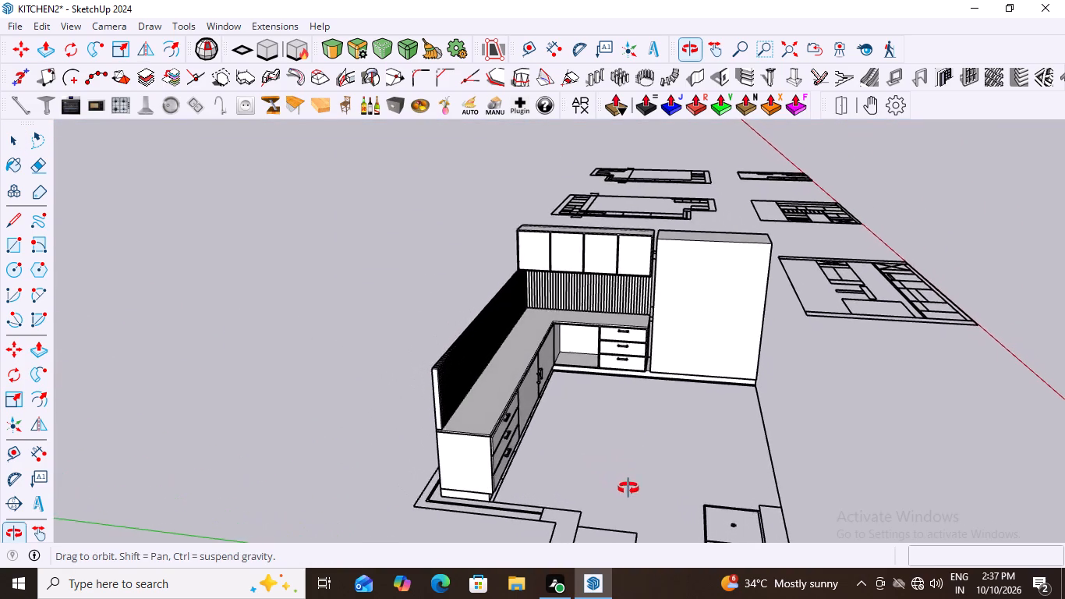
pyautogui.moveTo(628, 488); pyautogui.dragTo(646, 502, button='middle')
pyautogui.scroll(11, 540, 227)
pyautogui.moveTo(597, 282); pyautogui.dragTo(619, 288, button='middle')
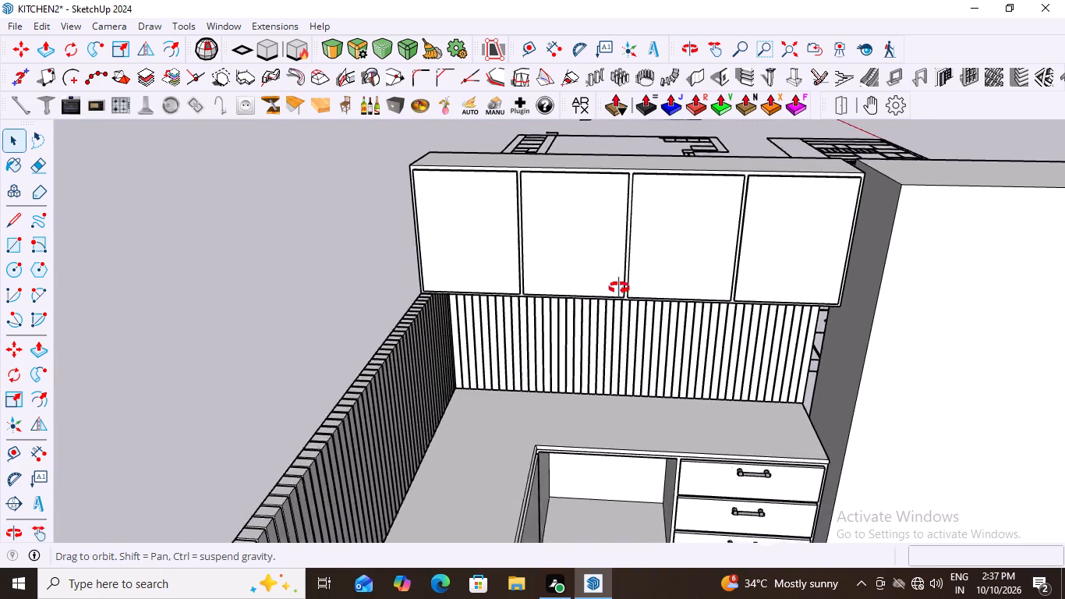
pyautogui.moveTo(619, 288); pyautogui.dragTo(639, 246, button='middle')
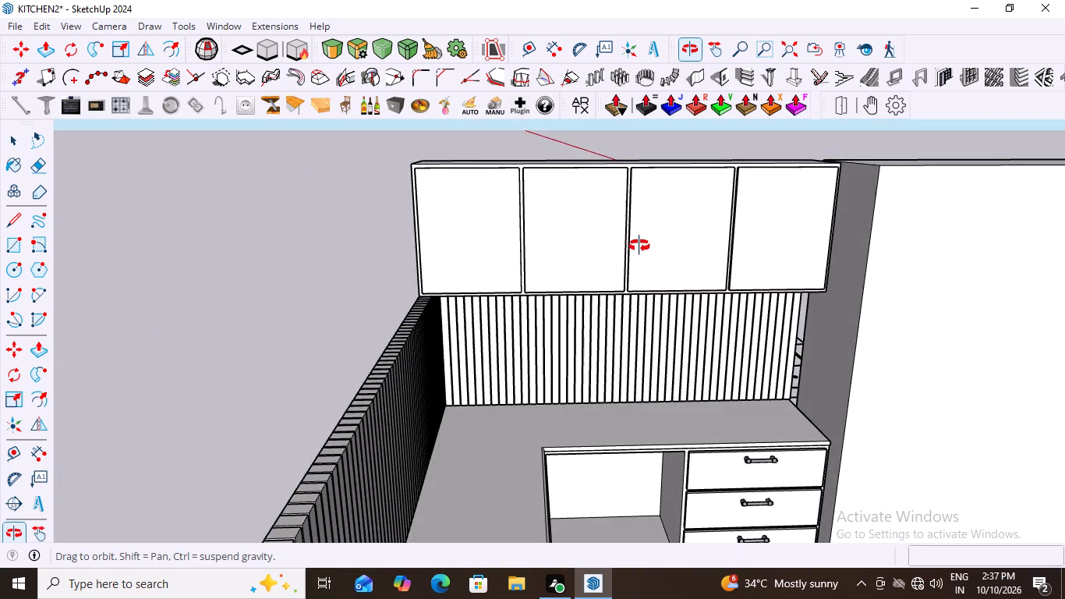
pyautogui.moveTo(639, 246); pyautogui.dragTo(656, 268, button='middle')
pyautogui.scroll(-8, 531, 295)
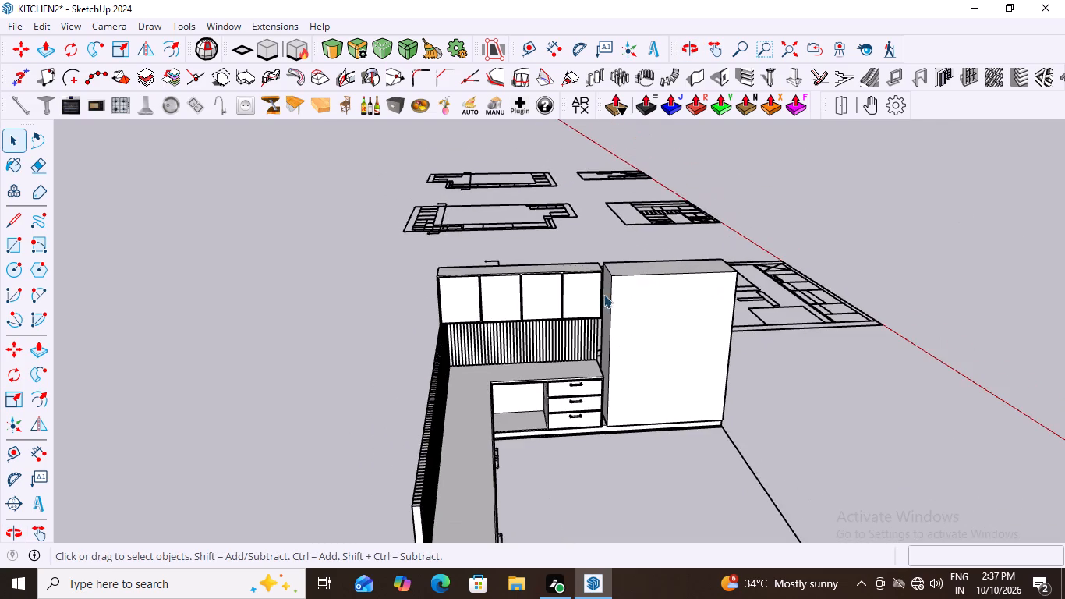
pyautogui.scroll(12, 582, 294)
pyautogui.moveTo(578, 296); pyautogui.dragTo(563, 207, button='middle')
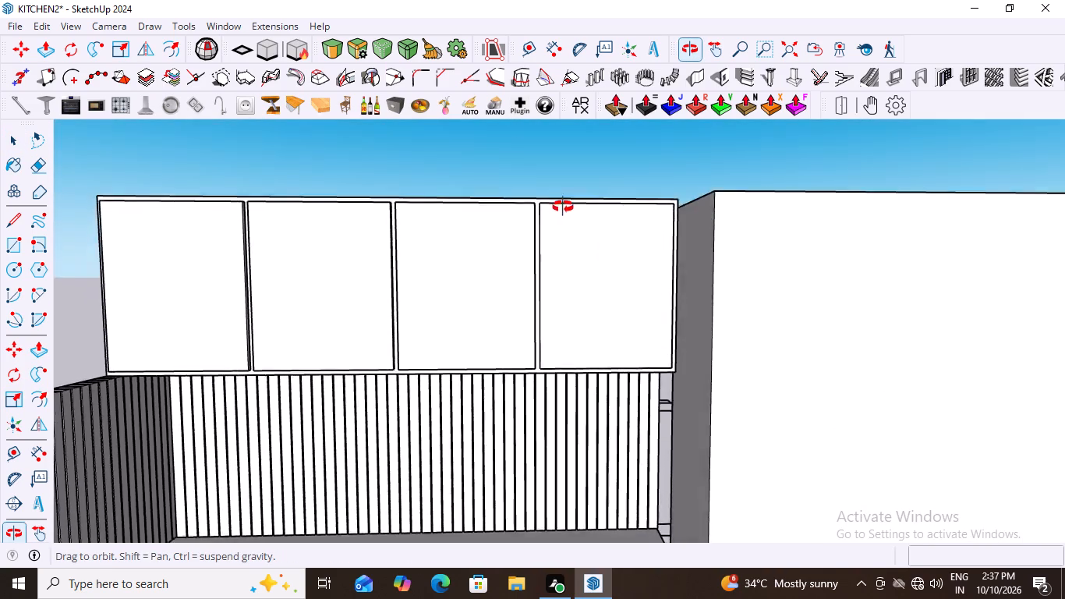
pyautogui.moveTo(563, 207); pyautogui.dragTo(436, 303, button='middle')
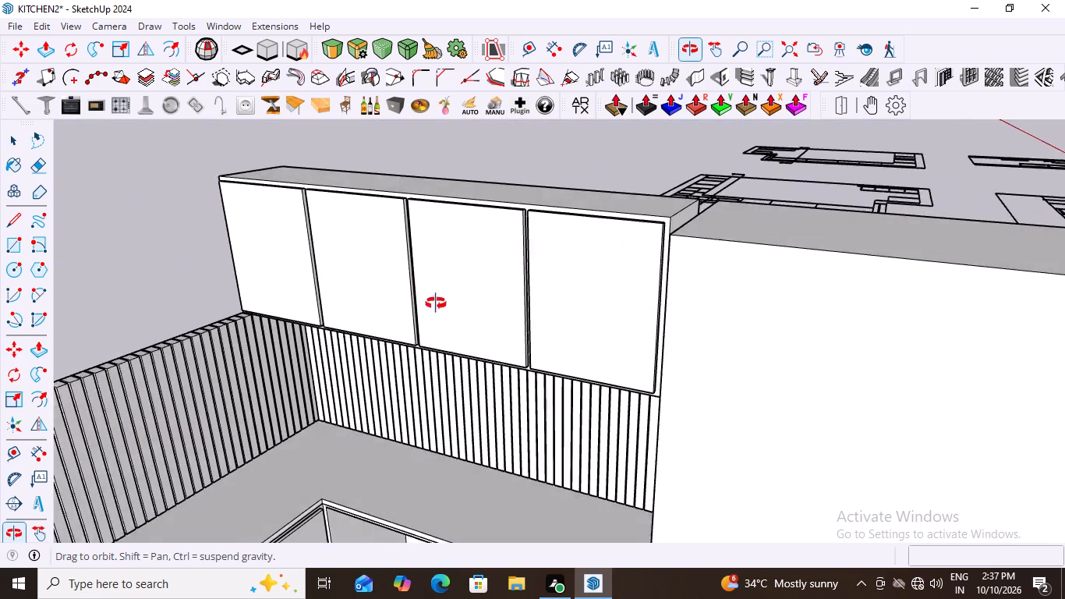
pyautogui.moveTo(436, 303); pyautogui.dragTo(699, 218, button='middle')
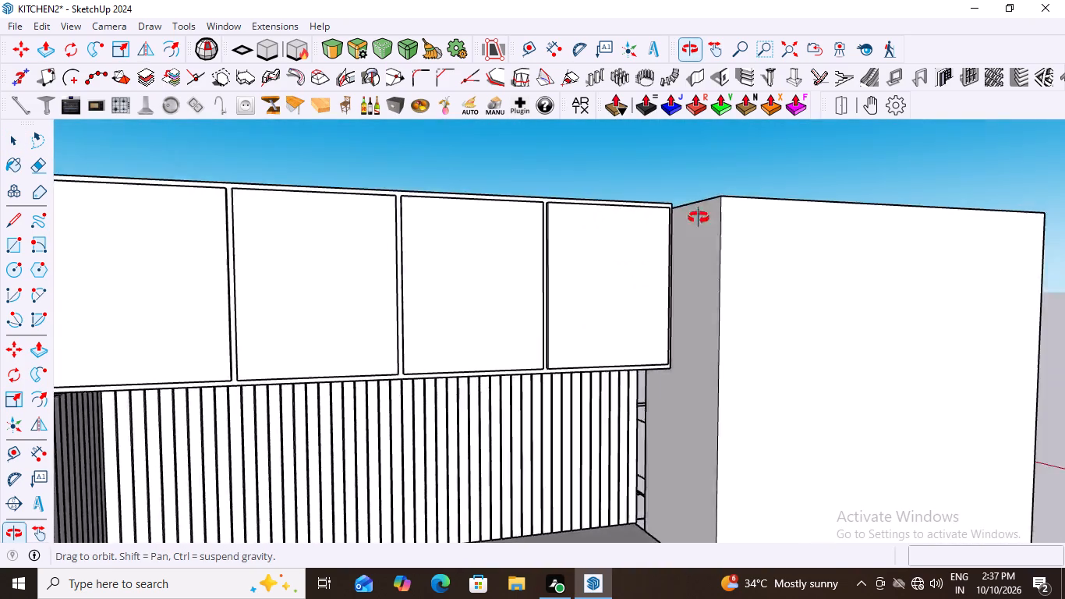
pyautogui.moveTo(699, 218); pyautogui.dragTo(649, 282, button='middle')
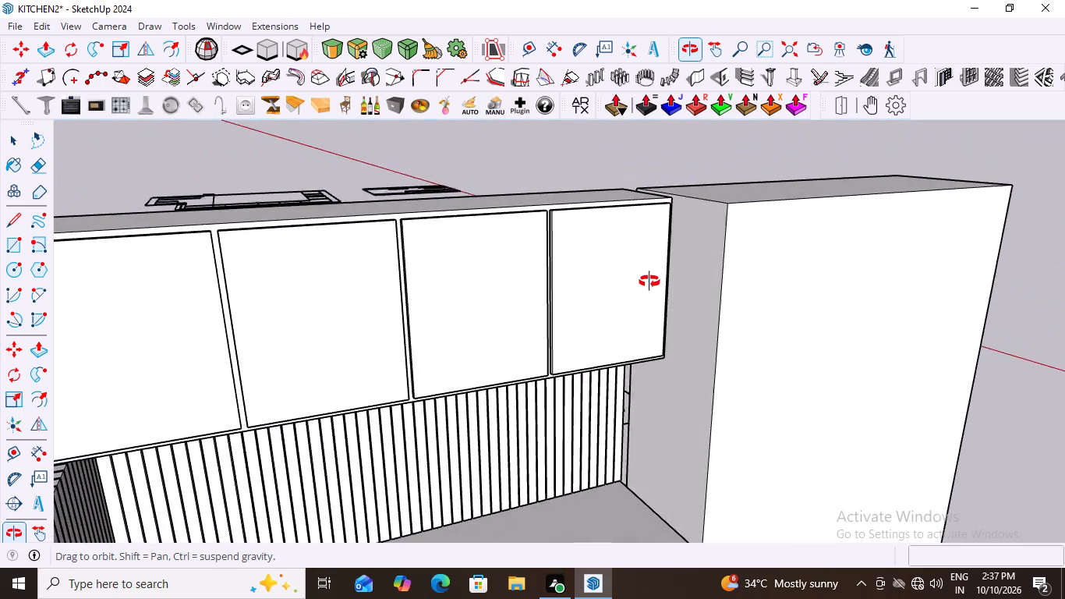
pyautogui.moveTo(649, 282); pyautogui.dragTo(649, 282, button='middle')
pyautogui.scroll(-3, 663, 272)
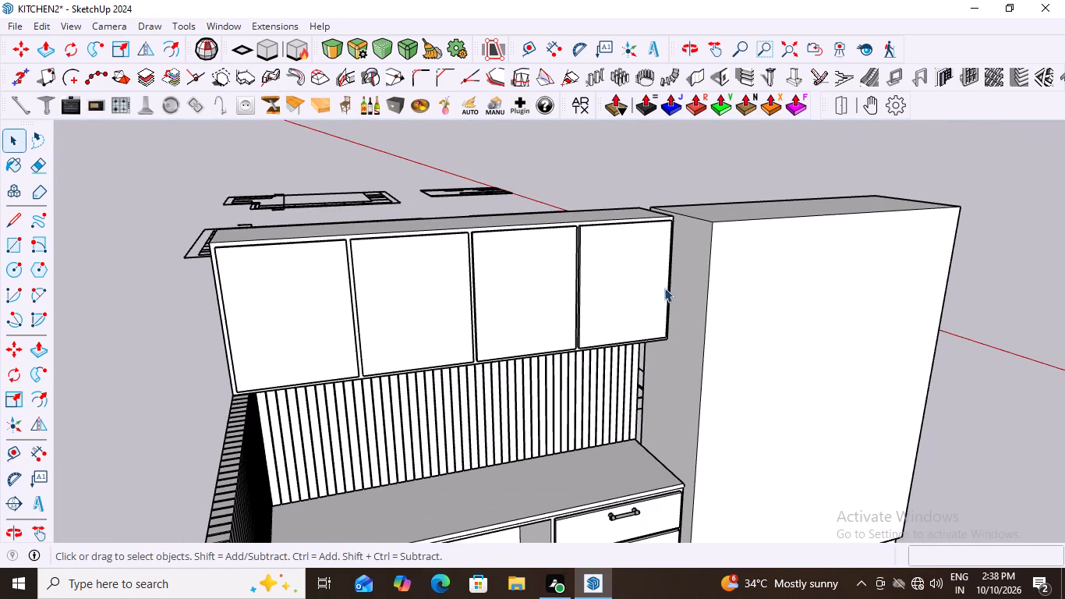
pyautogui.scroll(-5, 550, 309)
pyautogui.moveTo(551, 338); pyautogui.dragTo(506, 307, button='middle')
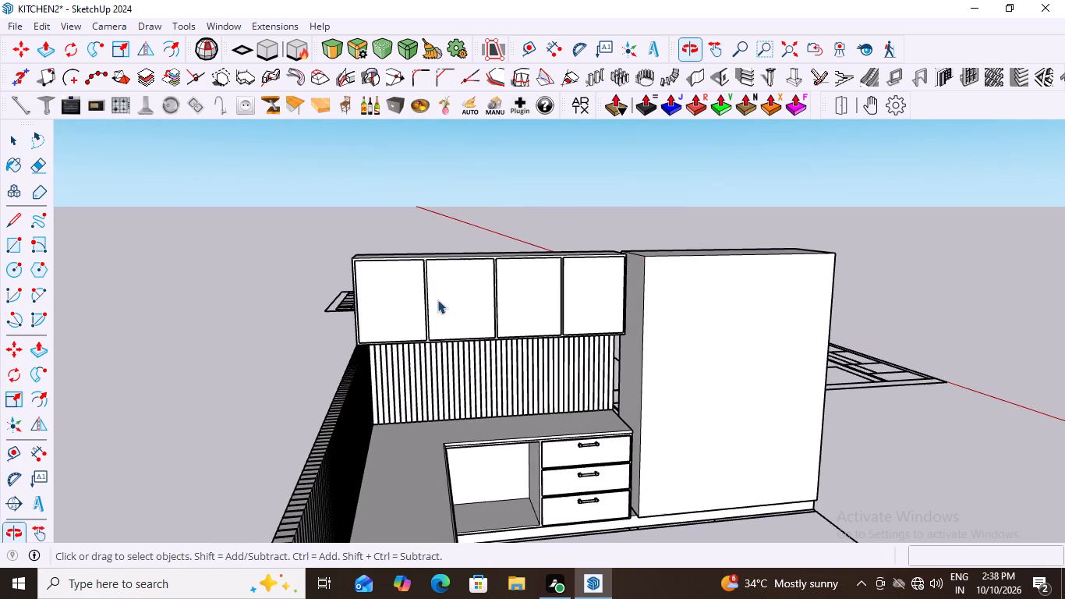
pyautogui.scroll(7, 402, 296)
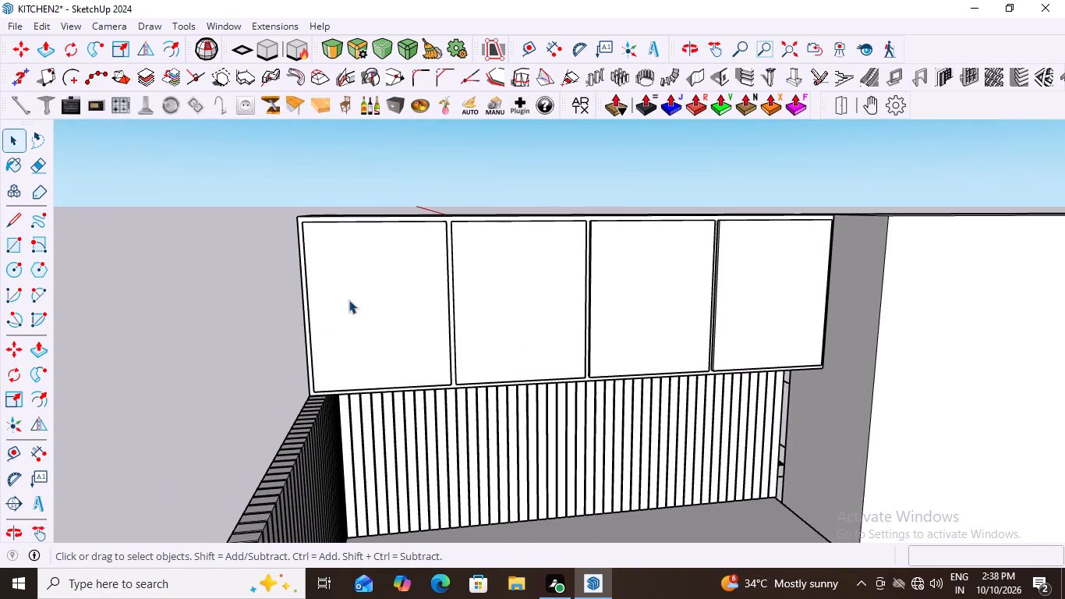
pyautogui.scroll(-7, 215, 184)
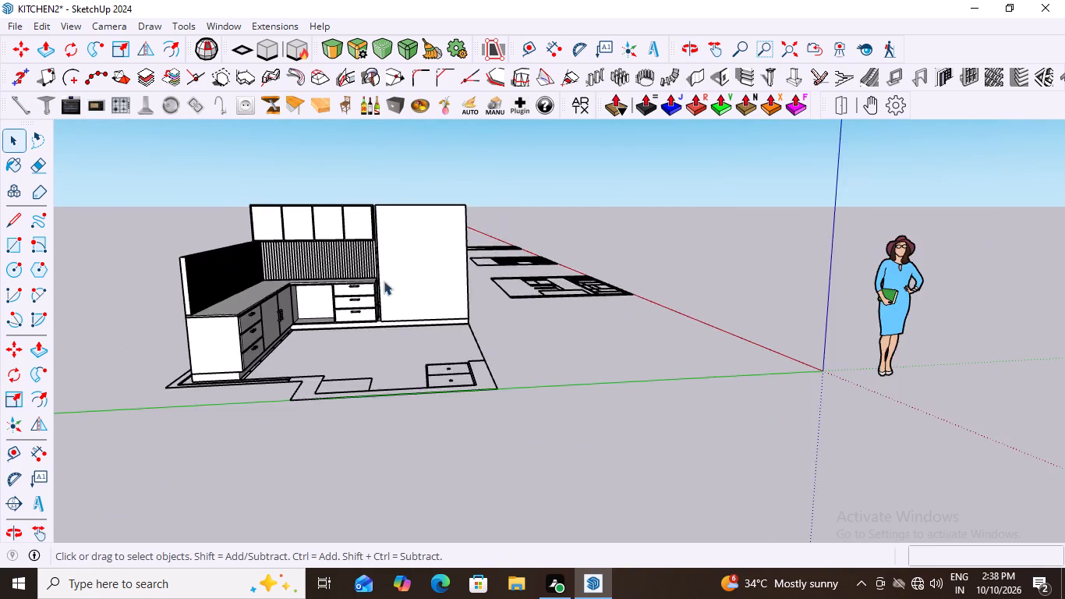
# Examine the whole kitchen model from several sides, comparing the wall cabinet with the base units and tall unit.
pyautogui.moveTo(375, 285); pyautogui.dragTo(217, 294, button='middle')
pyautogui.scroll(11, 362, 299)
pyautogui.moveTo(379, 289); pyautogui.dragTo(328, 296, button='middle')
pyautogui.moveTo(341, 299); pyautogui.dragTo(352, 304, button='middle')
pyautogui.scroll(-10, 352, 304)
pyautogui.moveTo(360, 329); pyautogui.dragTo(421, 338, button='middle')
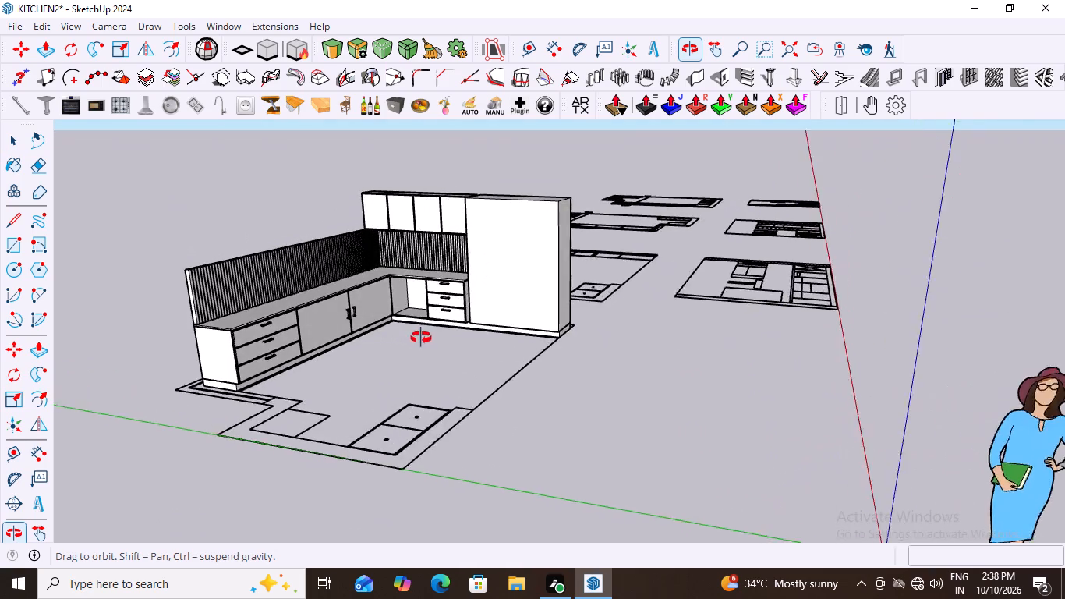
pyautogui.moveTo(421, 338); pyautogui.dragTo(459, 338, button='middle')
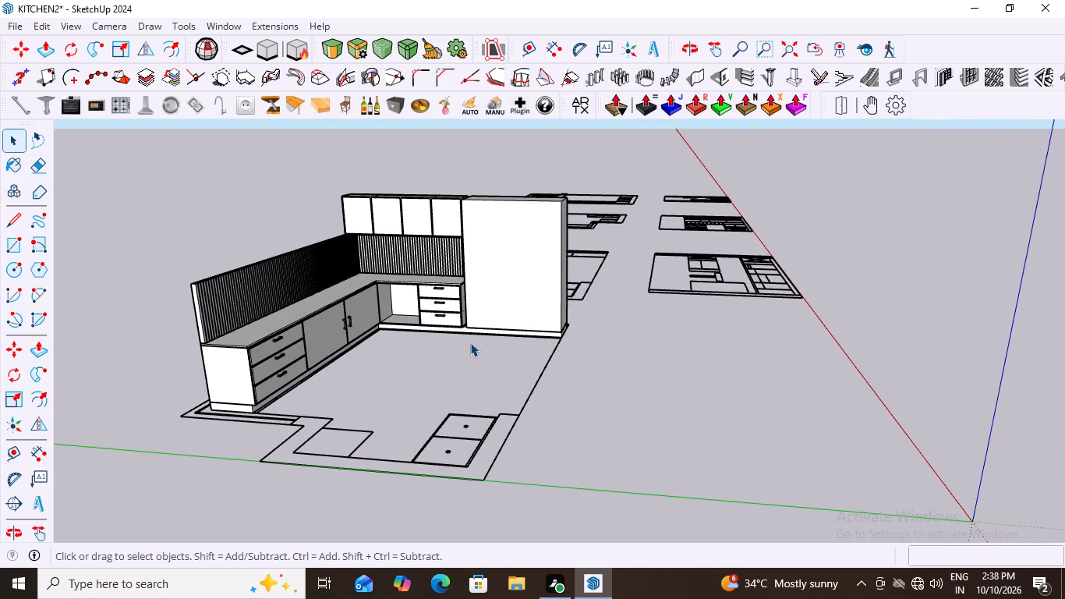
pyautogui.moveTo(382, 279); pyautogui.dragTo(539, 274, button='middle')
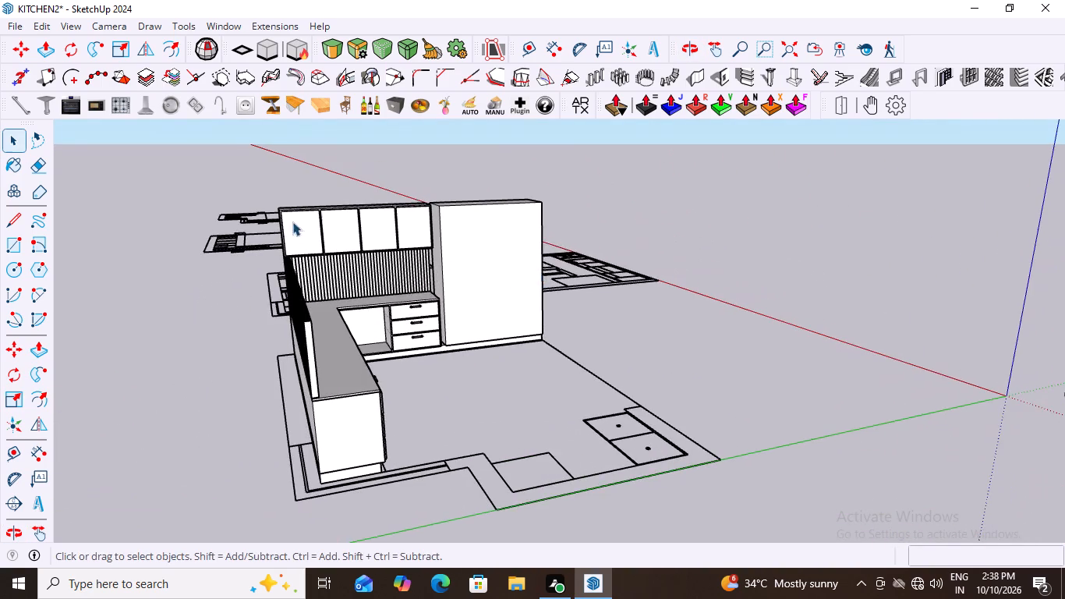
# Insert a bar handle component from the handles library on the lower part of the first wall cabinet door panel.
pyautogui.scroll(11, 334, 252)
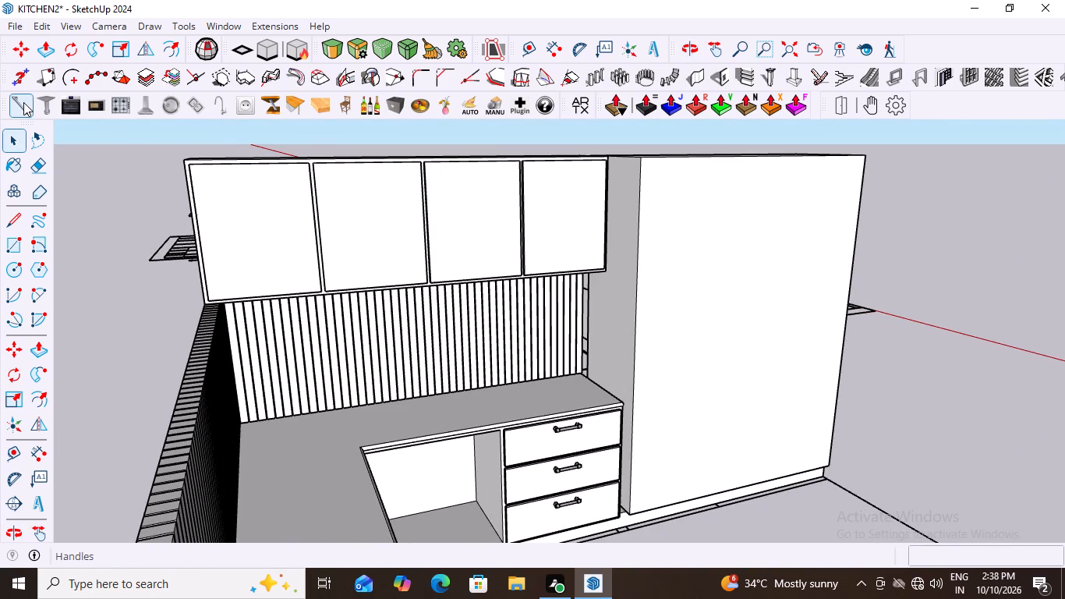
pyautogui.click(23, 102)
pyautogui.scroll(2, 306, 238)
pyautogui.moveTo(326, 278); pyautogui.dragTo(246, 279, button='middle')
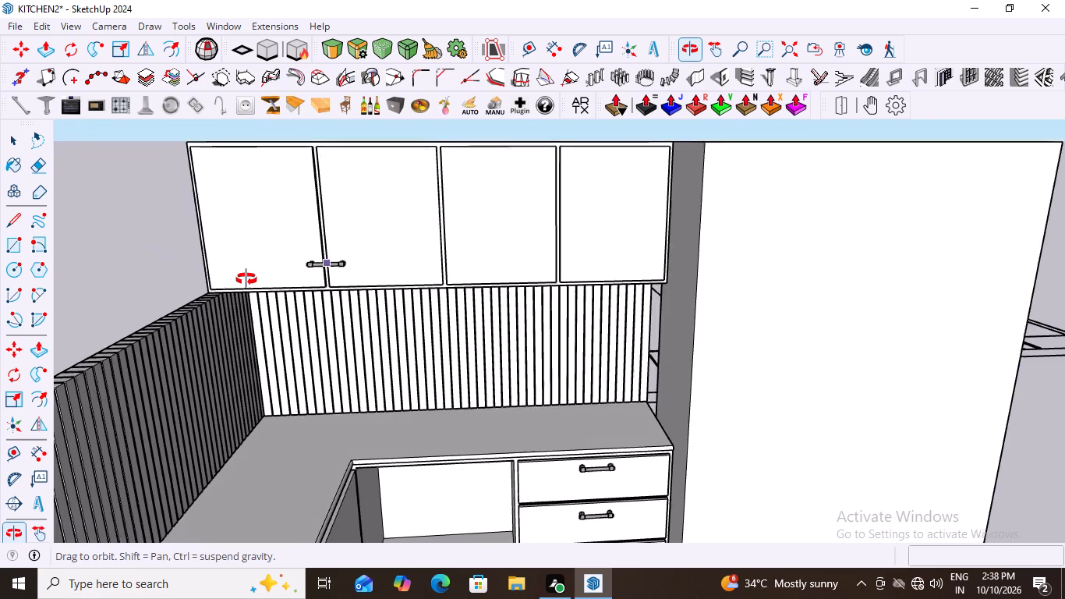
pyautogui.moveTo(246, 279); pyautogui.dragTo(250, 281, button='middle')
pyautogui.scroll(-6, 250, 281)
pyautogui.moveTo(271, 267); pyautogui.dragTo(293, 271, button='middle')
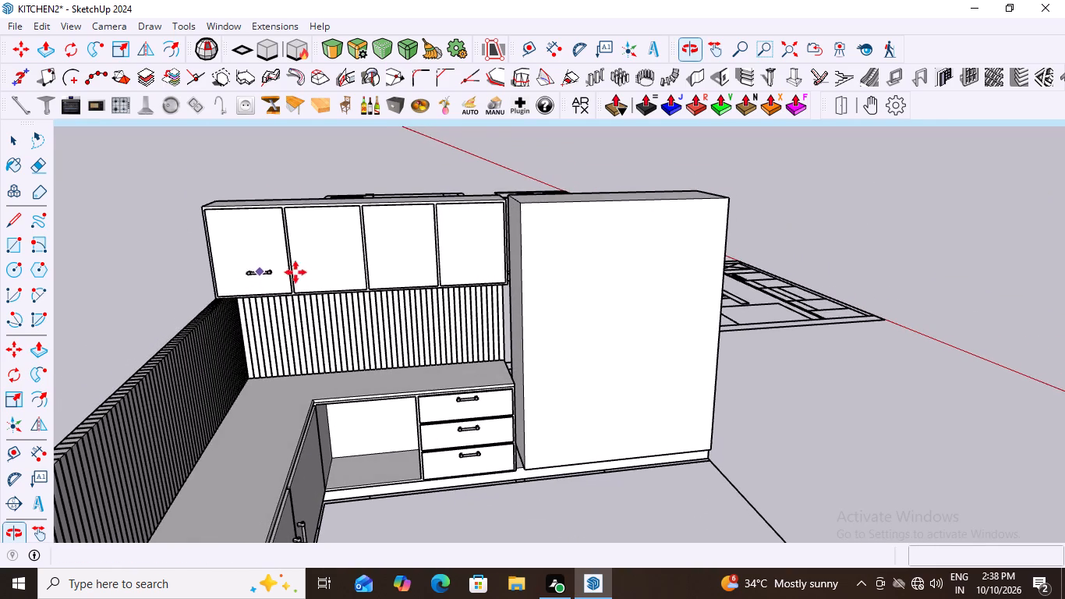
pyautogui.moveTo(301, 275); pyautogui.dragTo(320, 281, button='middle')
pyautogui.scroll(9, 232, 256)
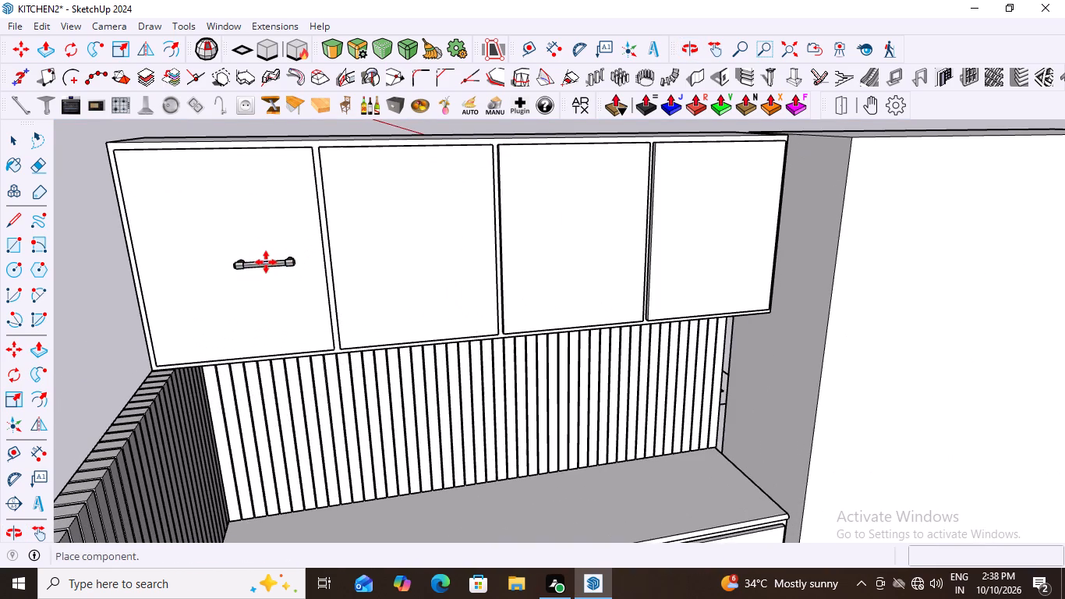
pyautogui.click(250, 261)
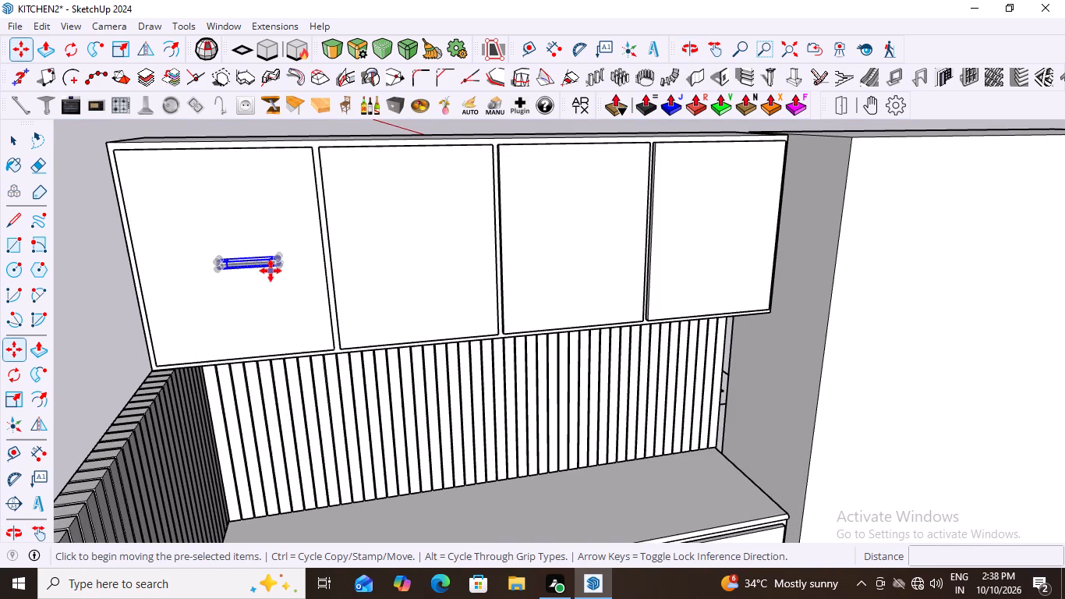
# Rotate the new handle 90 degrees about its end corner in the door's plane so it stands vertical.
pyautogui.scroll(9, 268, 268)
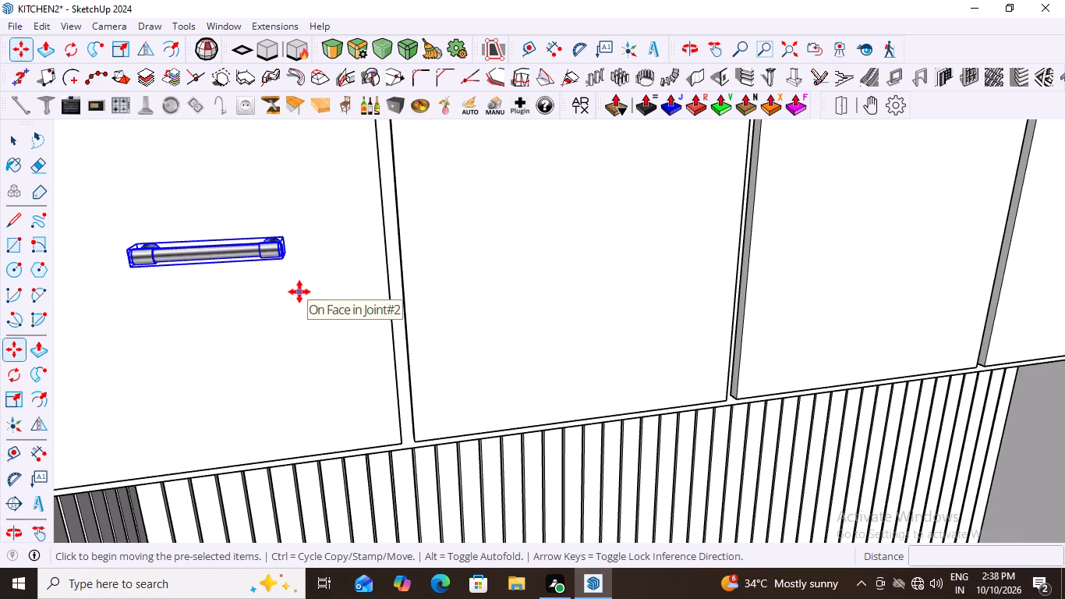
pyautogui.press('q')
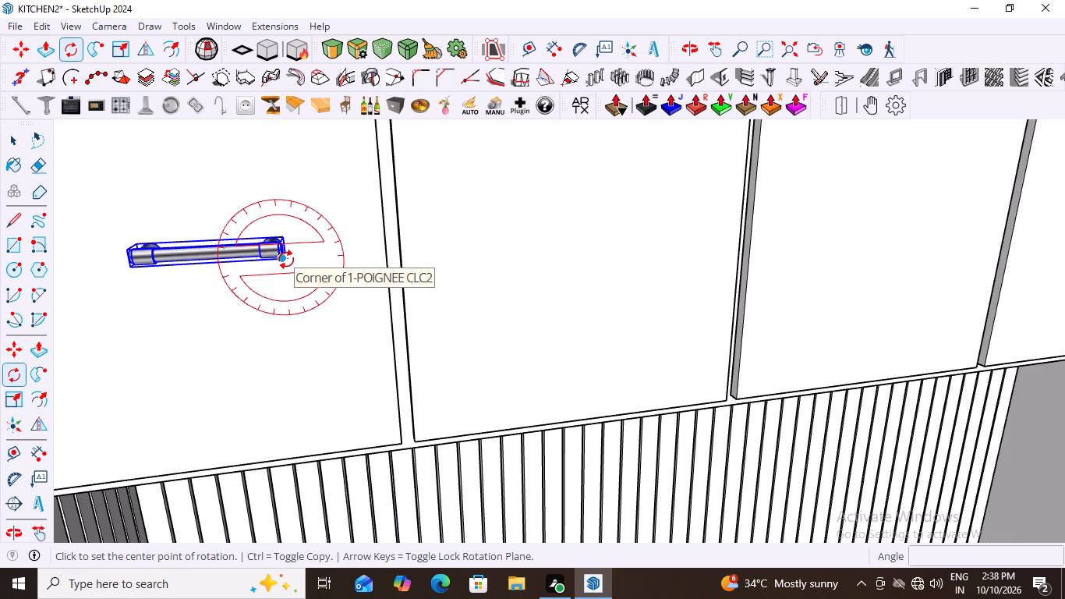
pyautogui.click(286, 260)
pyautogui.click(283, 237)
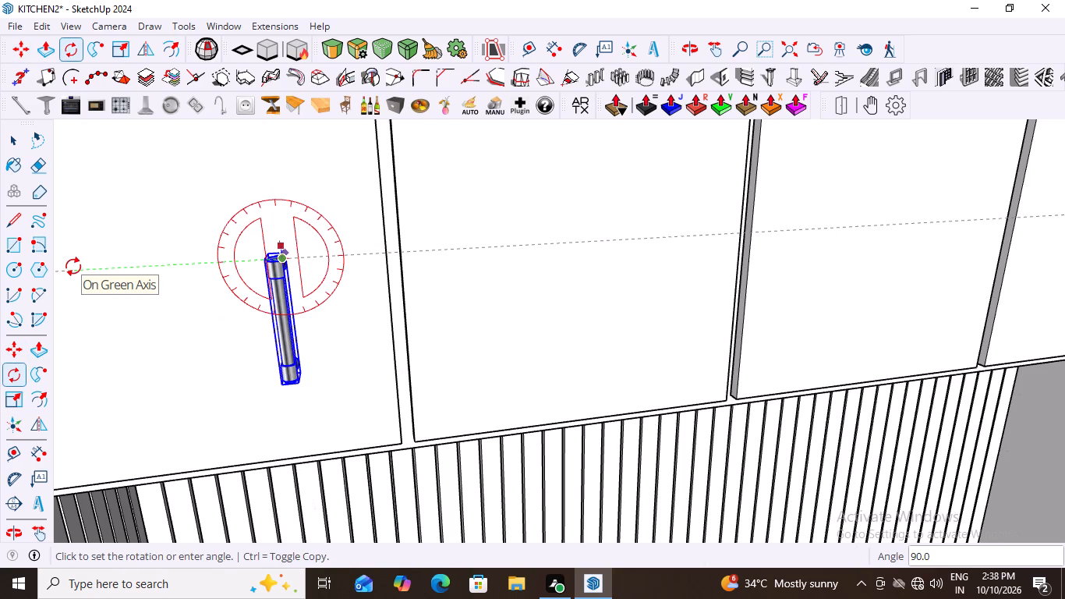
pyautogui.write('90')
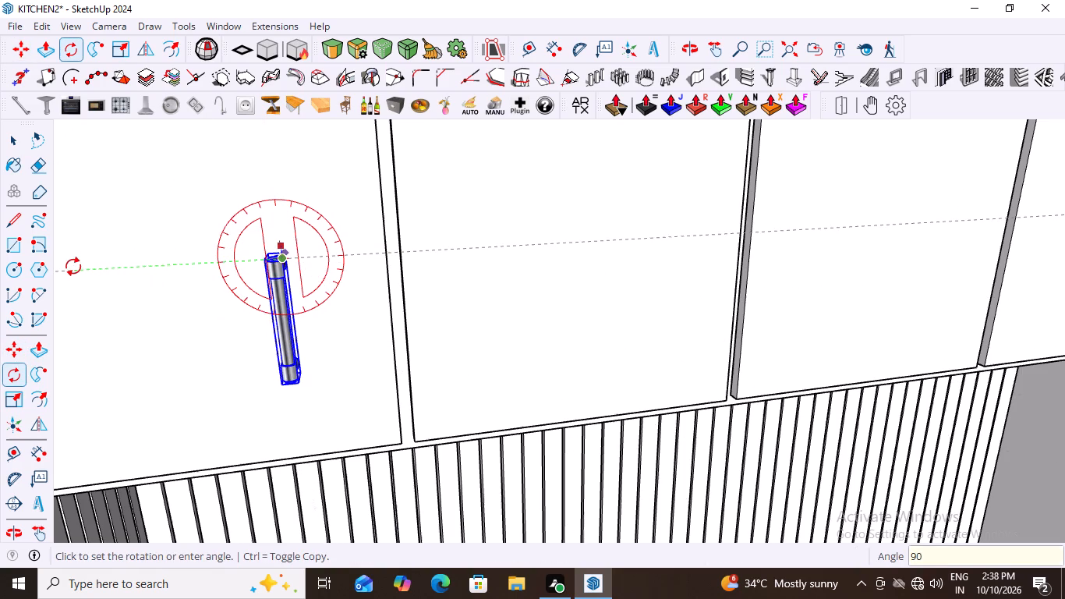
pyautogui.press('Return')
pyautogui.scroll(-8, 251, 248)
pyautogui.scroll(-6, 290, 353)
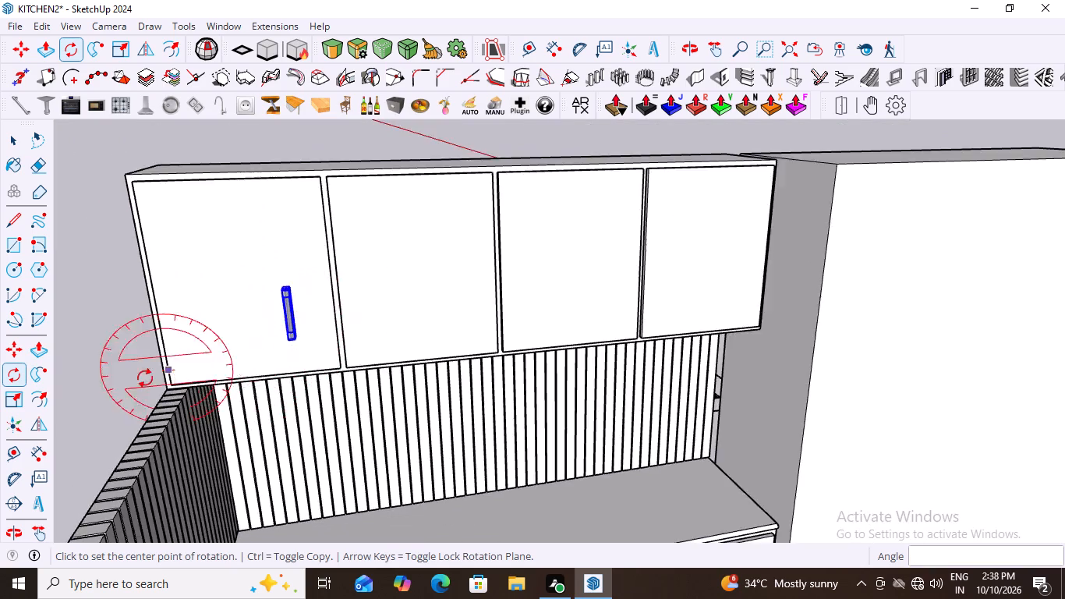
pyautogui.scroll(-1, 145, 378)
pyautogui.press('space')
pyautogui.click(196, 226)
# Examine the vertical handle's position on the first wall cabinet door in relation to the other doors and drawers.
pyautogui.moveTo(227, 379); pyautogui.dragTo(250, 324, button='middle')
pyautogui.scroll(-3, 250, 324)
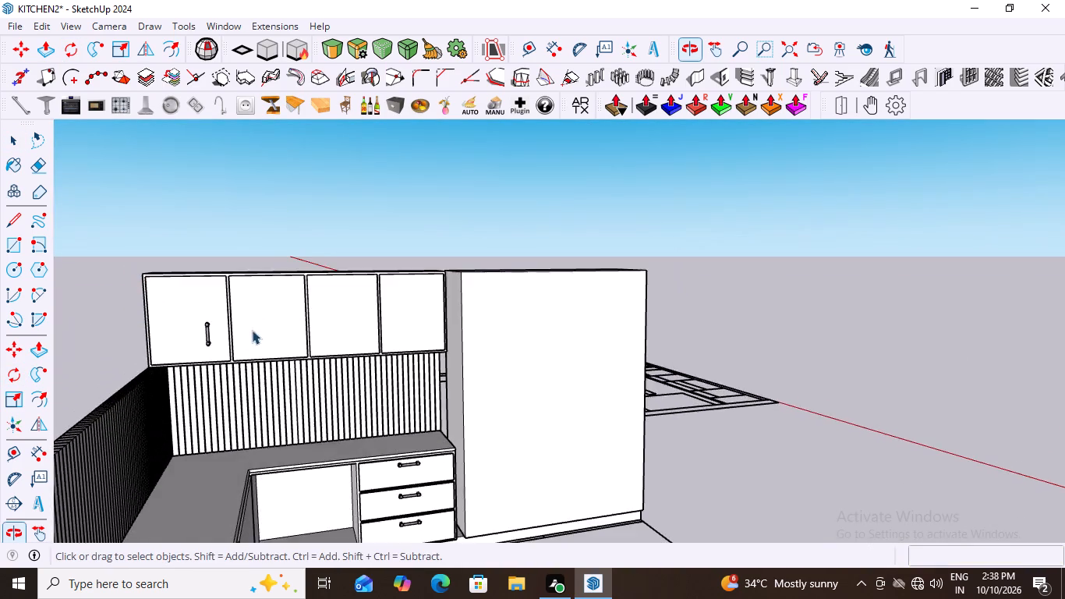
pyautogui.scroll(-7, 252, 330)
pyautogui.scroll(8, 300, 347)
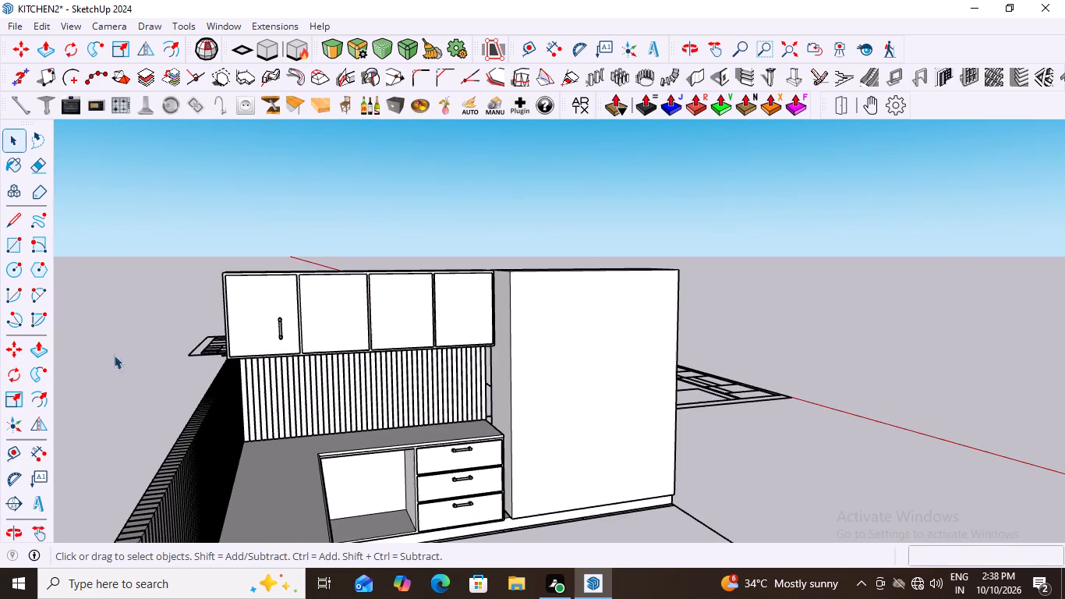
pyautogui.scroll(-5, 353, 303)
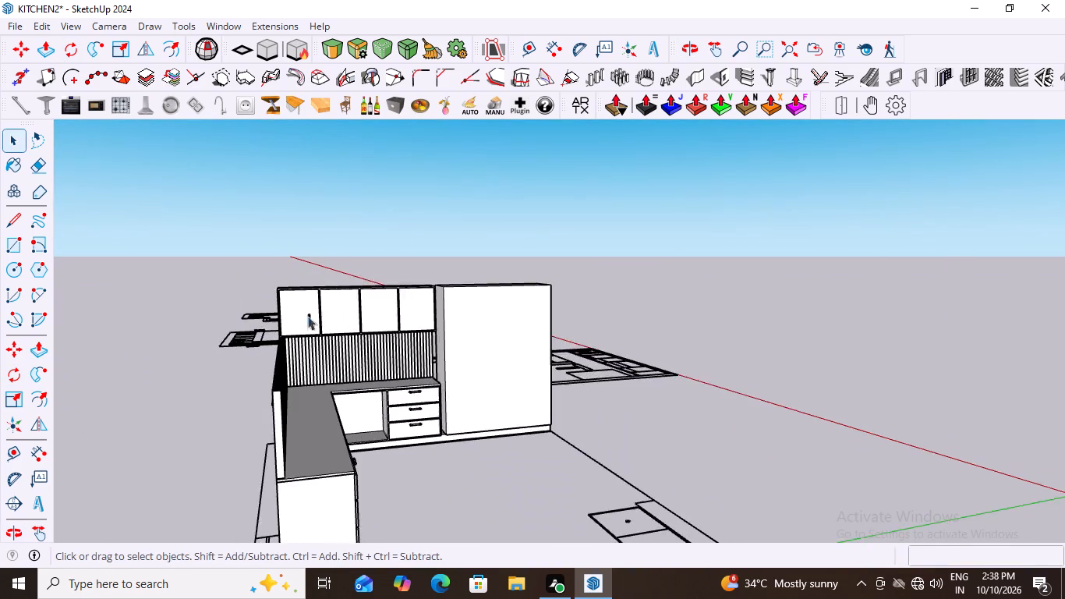
pyautogui.scroll(-3, 307, 316)
pyautogui.scroll(6, 319, 327)
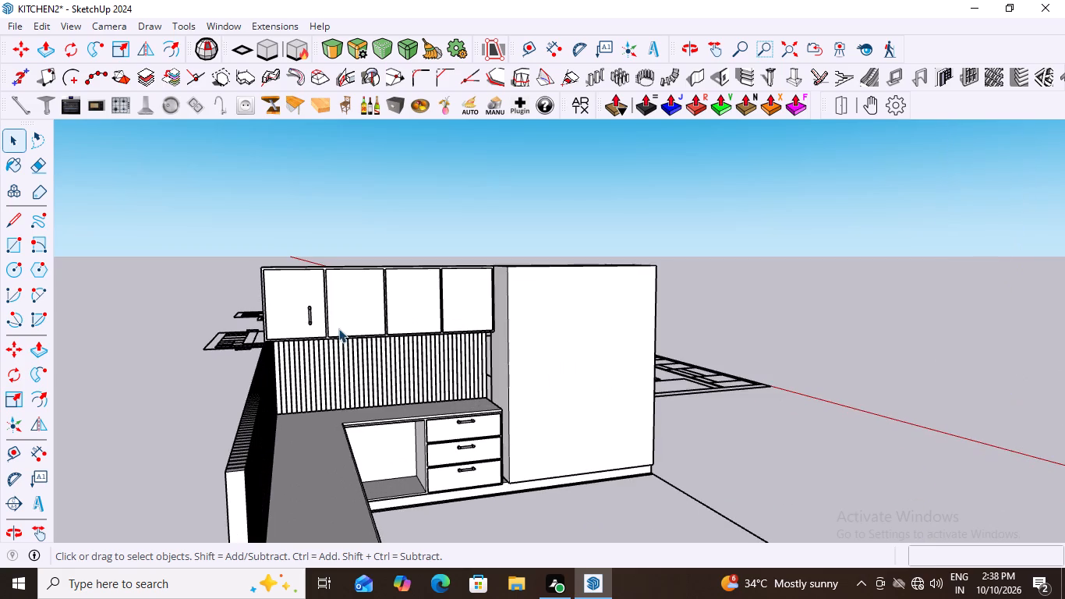
pyautogui.moveTo(338, 328); pyautogui.dragTo(267, 357, button='middle')
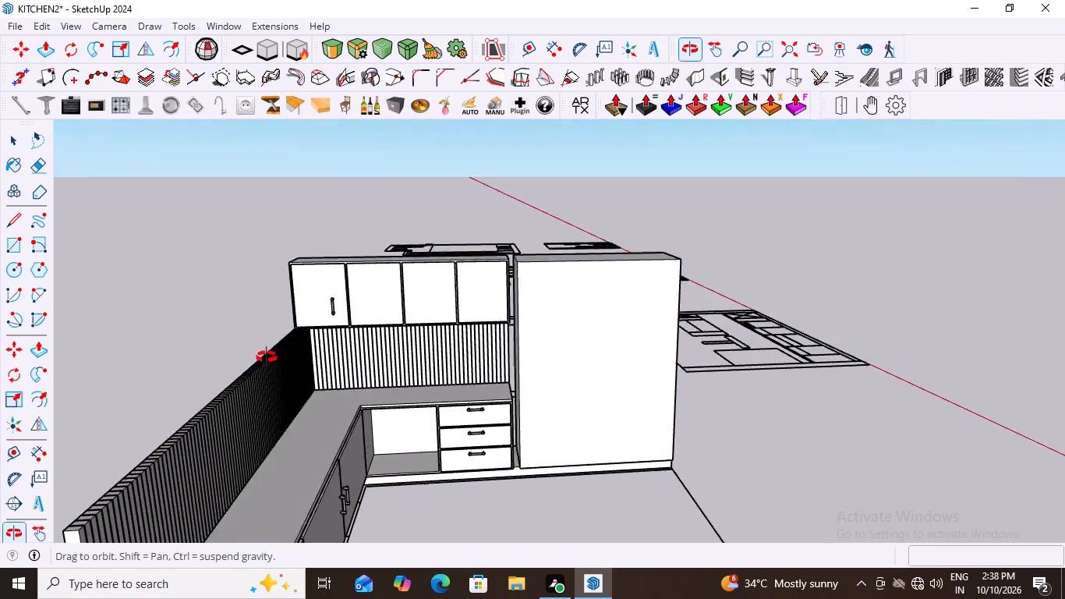
# Examine the fluted backsplash, countertop and cabinets from several sides around the kitchen model.
pyautogui.moveTo(267, 357); pyautogui.dragTo(270, 334, button='middle')
pyautogui.scroll(-3, 270, 334)
pyautogui.moveTo(190, 442); pyautogui.dragTo(179, 491, button='middle')
pyautogui.scroll(4, 161, 452)
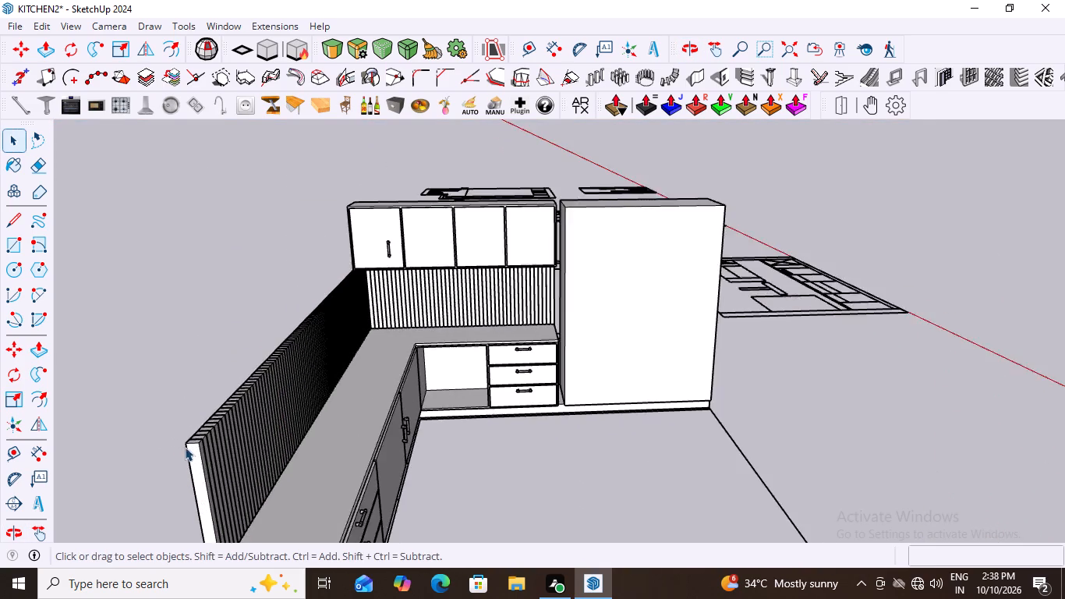
pyautogui.scroll(17, 185, 447)
pyautogui.moveTo(299, 360); pyautogui.dragTo(286, 480, button='middle')
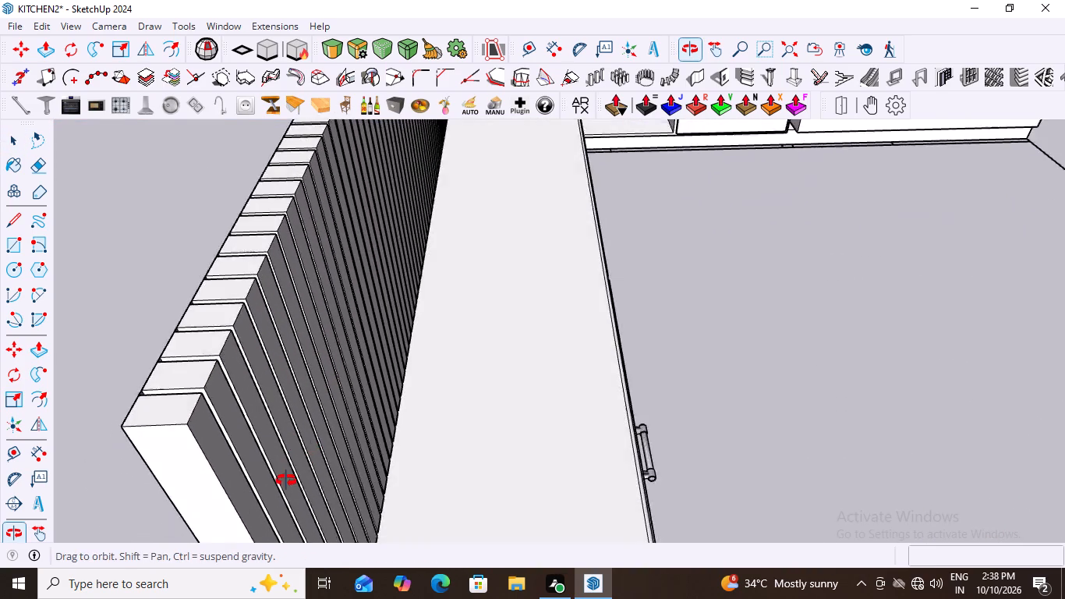
pyautogui.moveTo(286, 480); pyautogui.dragTo(272, 494, button='middle')
pyautogui.scroll(-1, 272, 494)
pyautogui.scroll(-7, 208, 382)
pyautogui.moveTo(199, 393); pyautogui.dragTo(455, 303, button='middle')
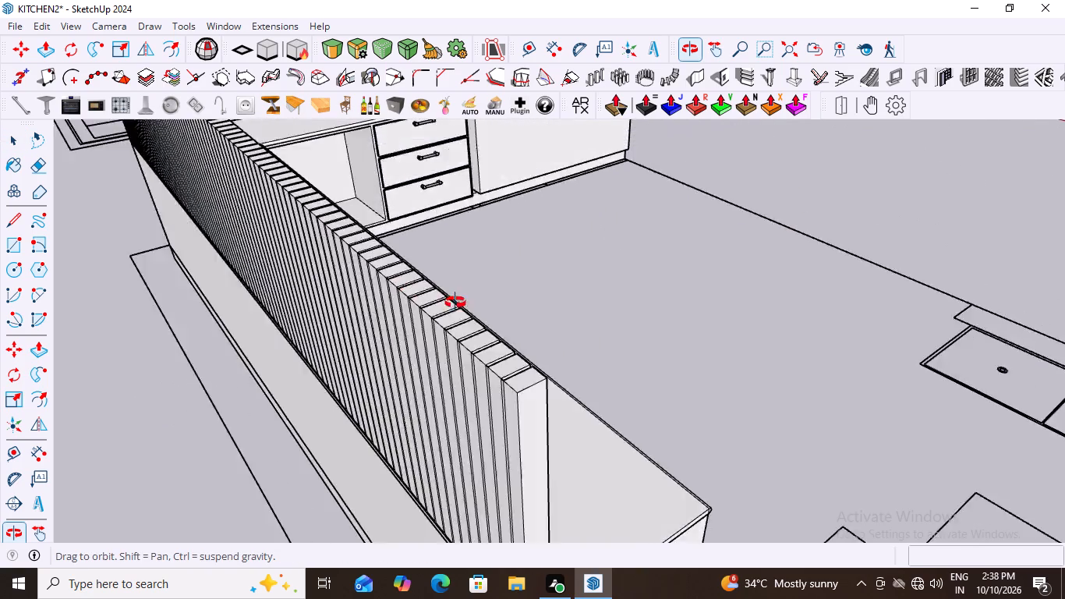
pyautogui.moveTo(455, 303); pyautogui.dragTo(431, 299, button='middle')
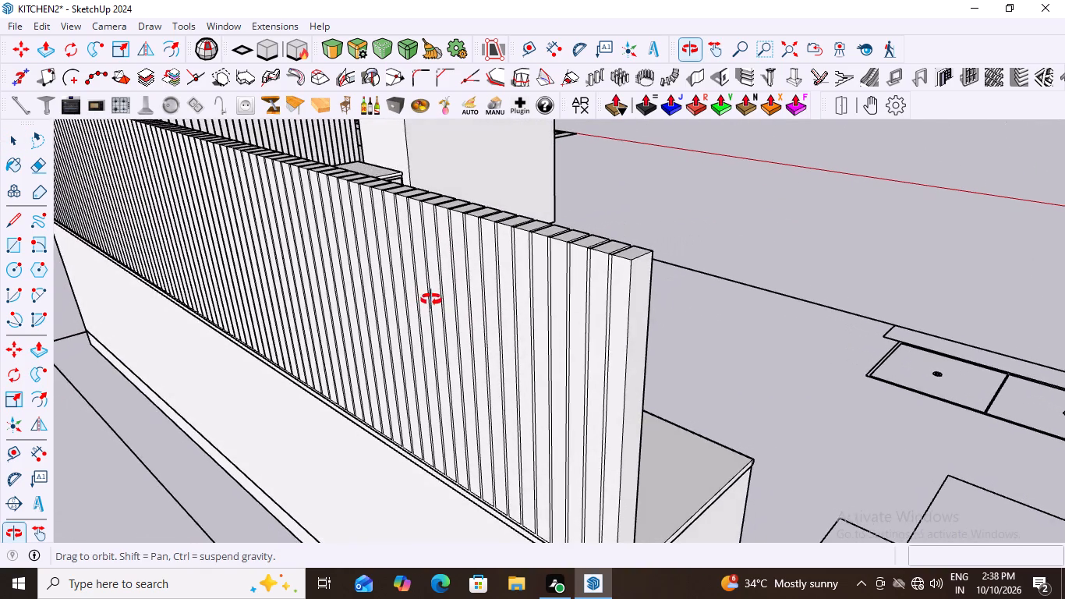
pyautogui.moveTo(431, 299); pyautogui.dragTo(241, 353, button='middle')
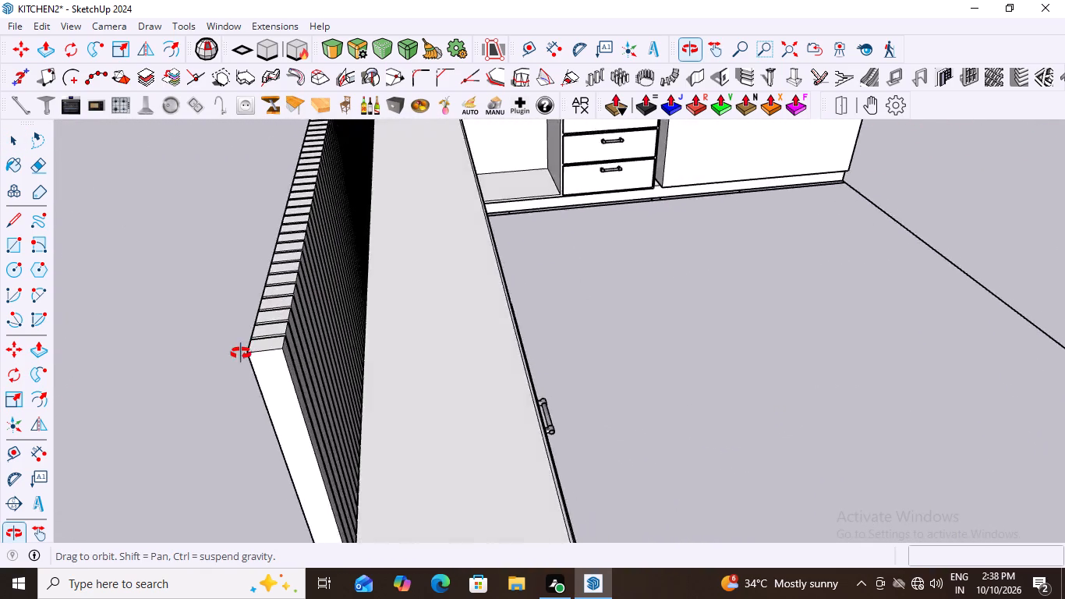
pyautogui.moveTo(241, 353); pyautogui.dragTo(136, 349, button='middle')
pyautogui.scroll(-12, 133, 346)
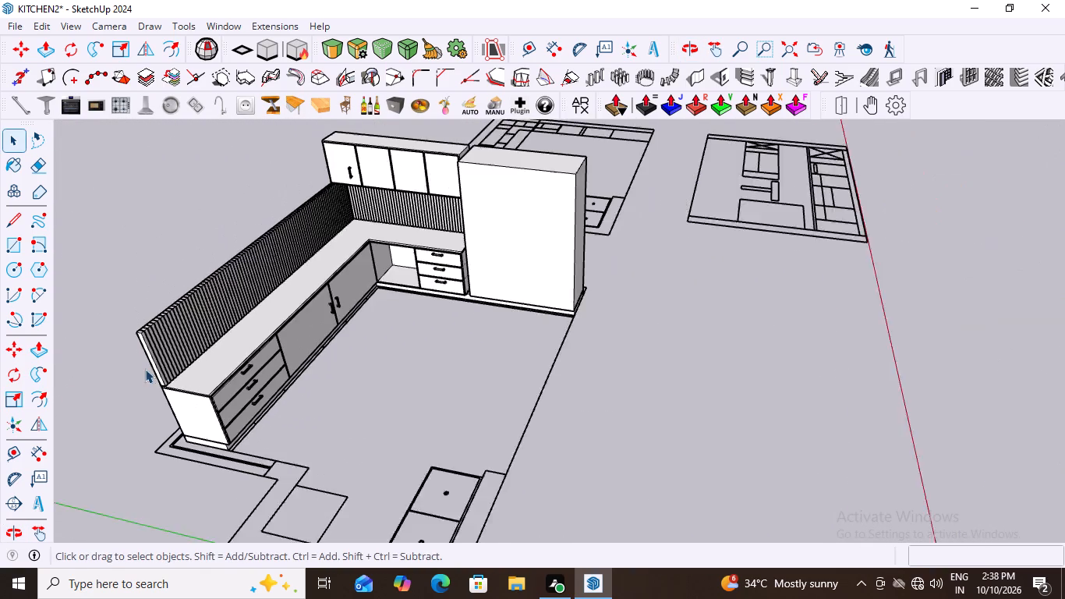
pyautogui.moveTo(324, 250); pyautogui.dragTo(476, 206, button='middle')
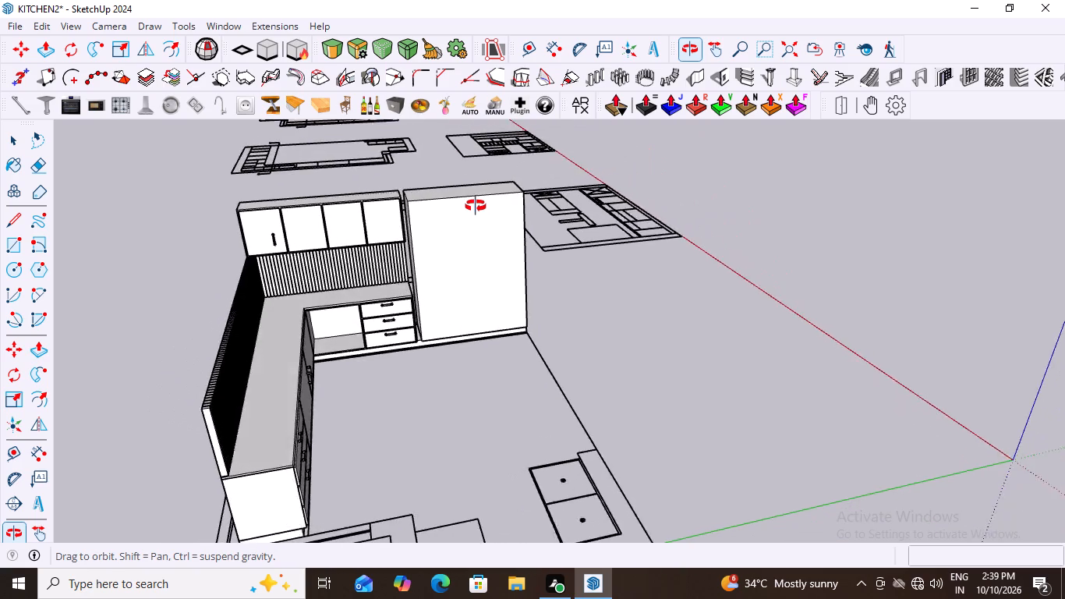
pyautogui.moveTo(476, 206); pyautogui.dragTo(497, 203, button='middle')
# Move the vertical handle on the first wall cabinet door about 145 mm, up and towards the edge adjoining the second door.
pyautogui.scroll(12, 260, 244)
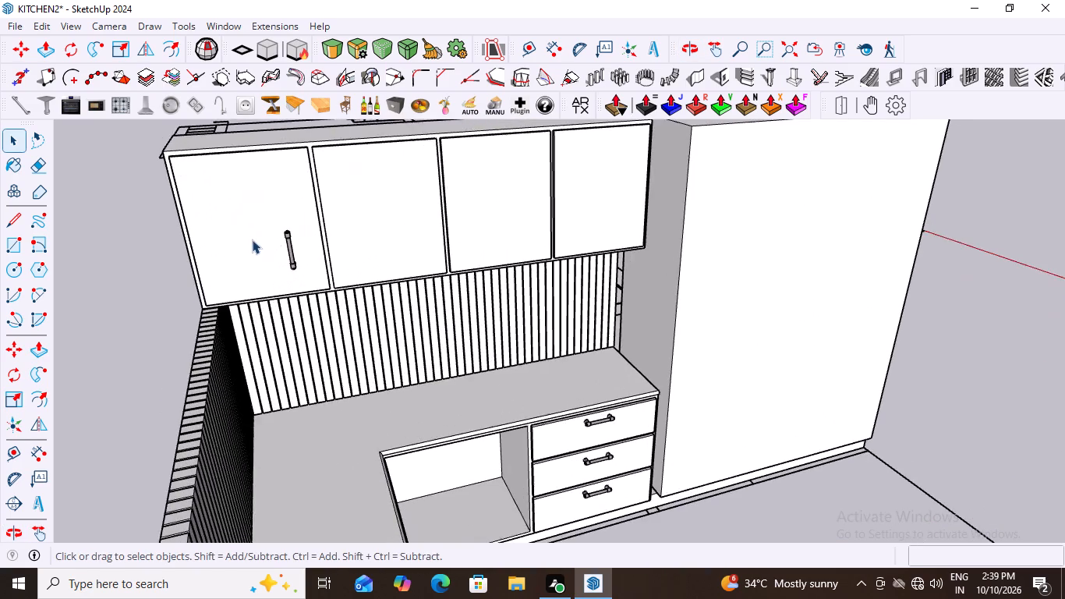
pyautogui.moveTo(249, 236); pyautogui.dragTo(246, 216, button='middle')
pyautogui.scroll(4, 292, 225)
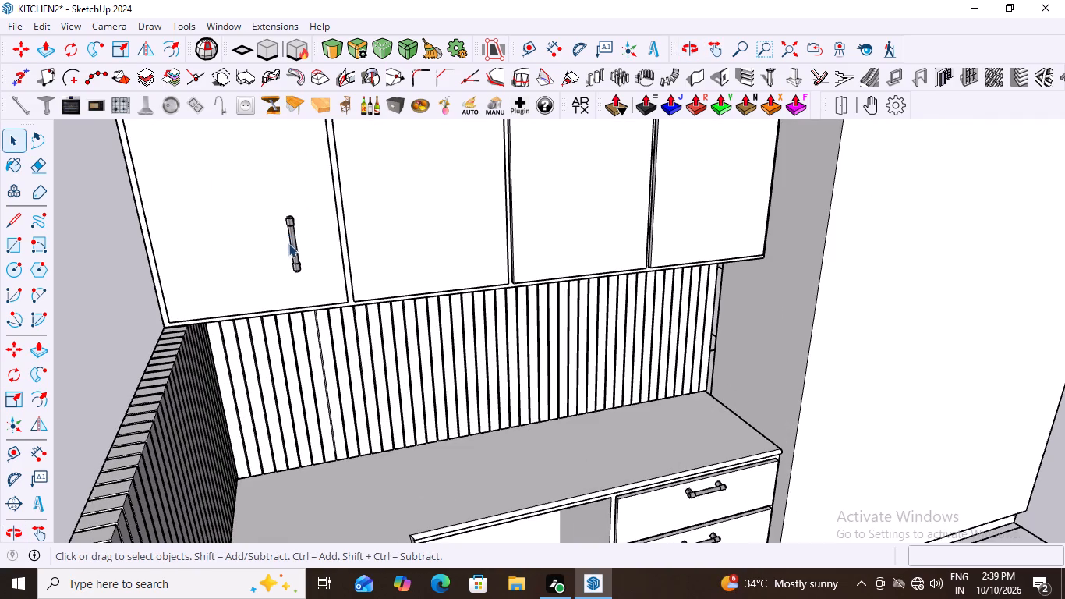
pyautogui.click(291, 244)
pyautogui.press('m')
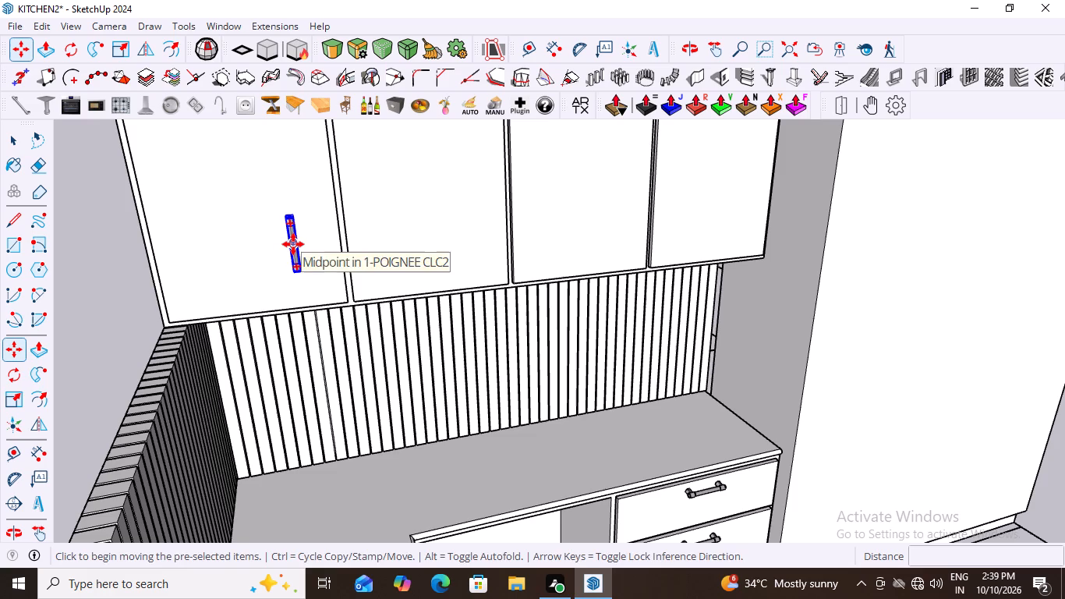
pyautogui.click(293, 244)
pyautogui.scroll(-8, 292, 232)
pyautogui.scroll(1, 290, 221)
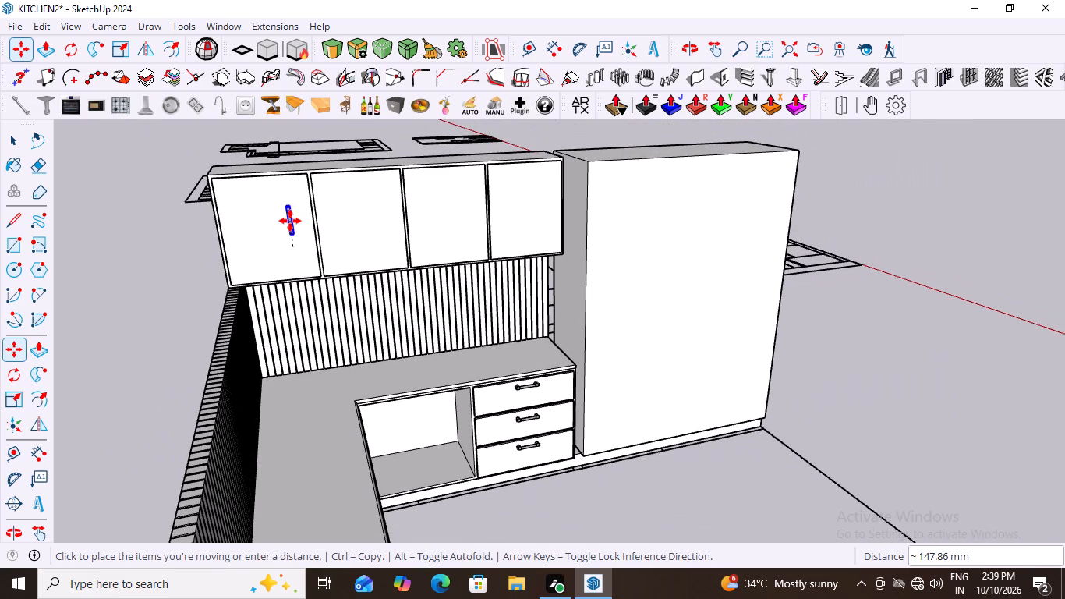
pyautogui.scroll(7, 290, 221)
pyautogui.scroll(-5, 308, 226)
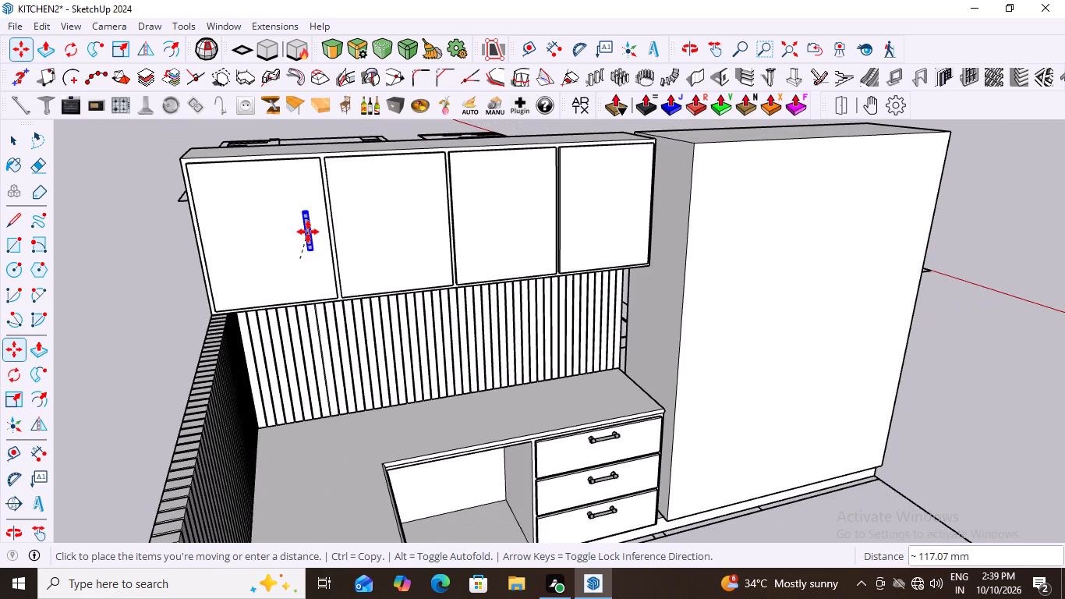
pyautogui.scroll(4, 308, 232)
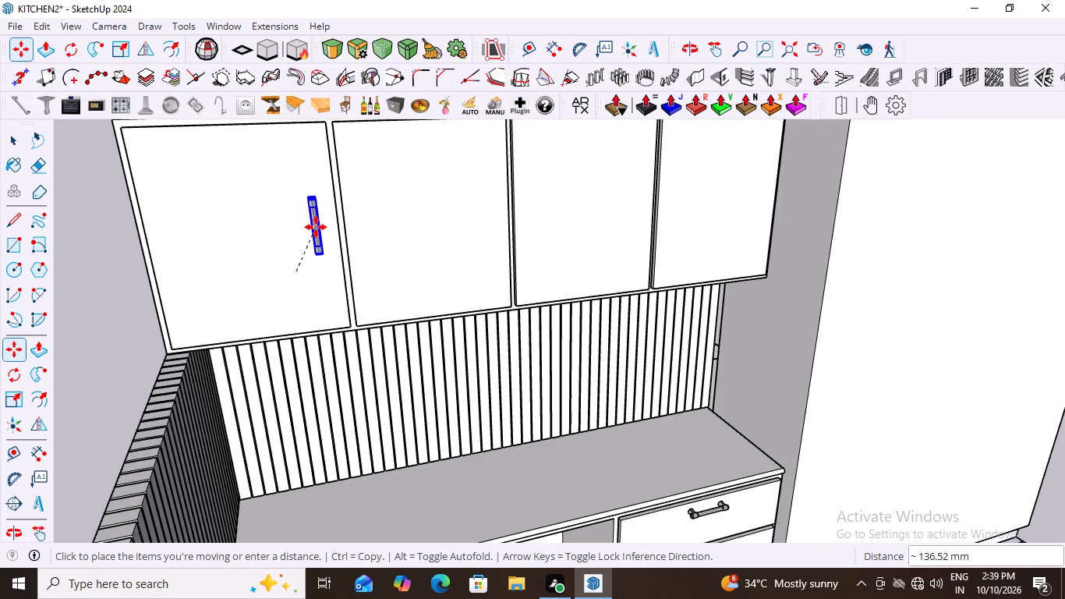
pyautogui.scroll(-3, 316, 227)
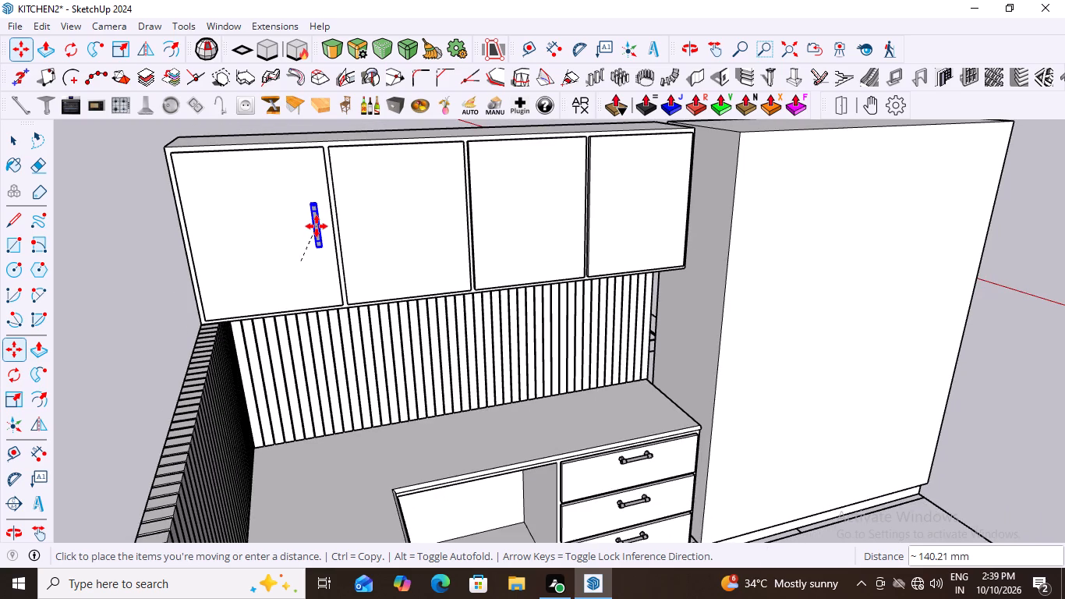
pyautogui.scroll(7, 320, 226)
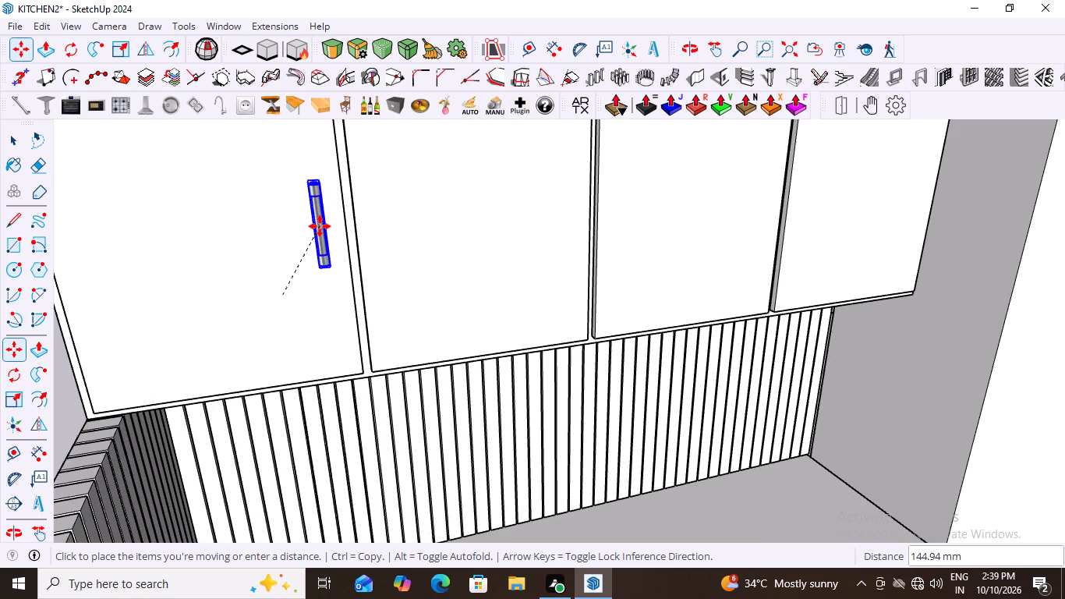
pyautogui.scroll(-2, 323, 225)
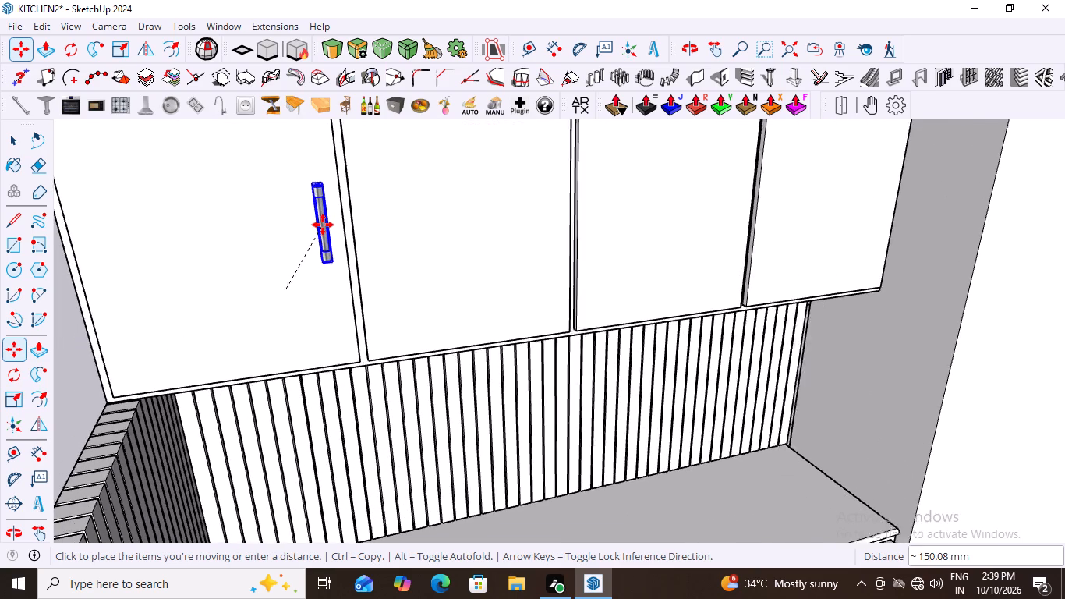
pyautogui.scroll(-4, 323, 225)
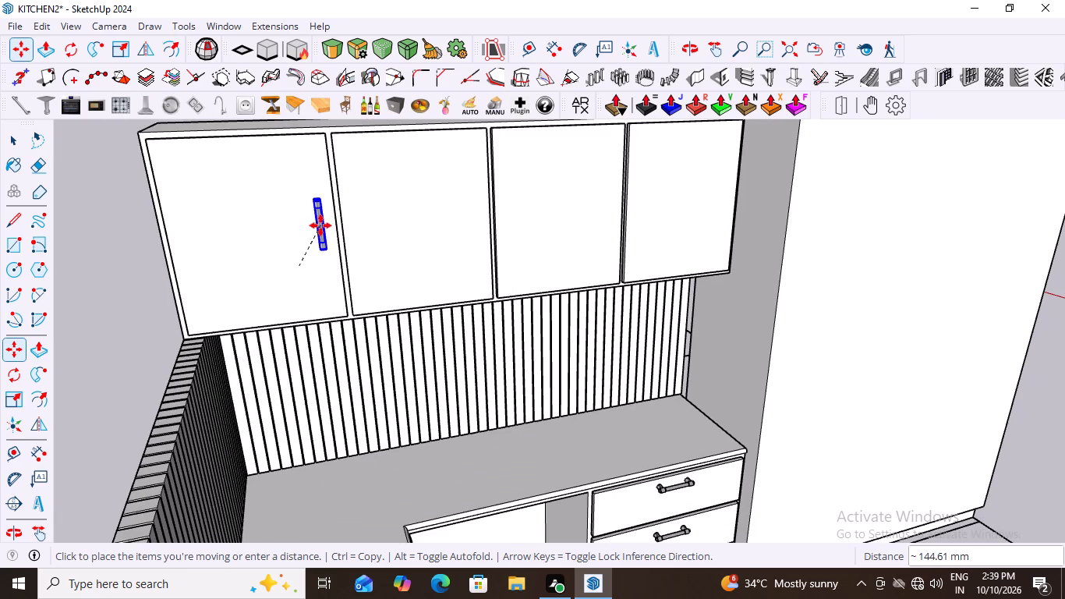
pyautogui.click(322, 225)
# Copy the first door's handle about 104 mm along the green axis onto the near edge of the second wall cabinet door.
pyautogui.scroll(8, 321, 225)
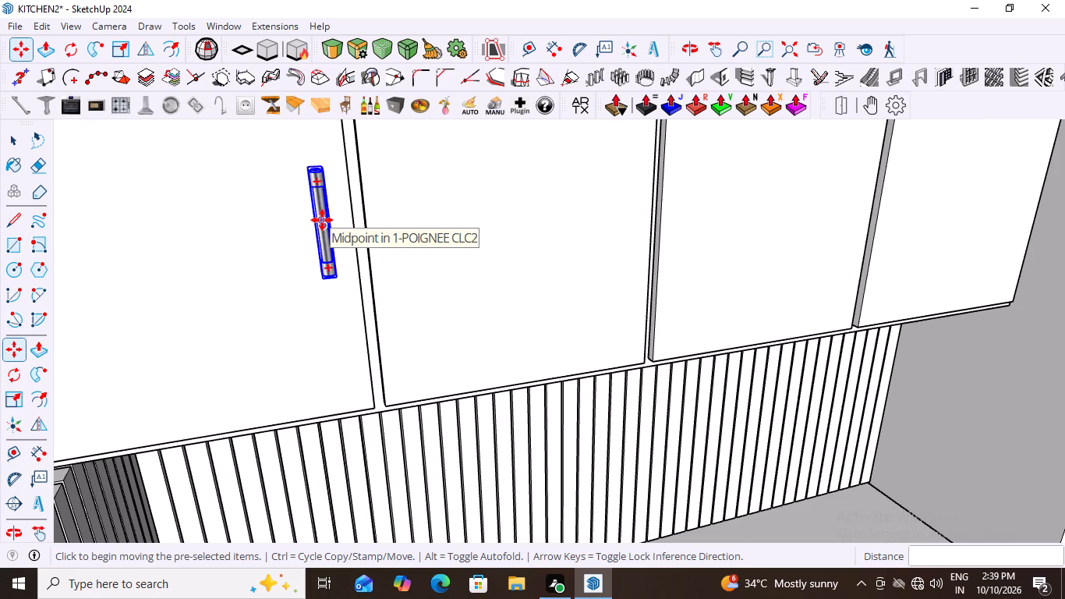
pyautogui.click(322, 220)
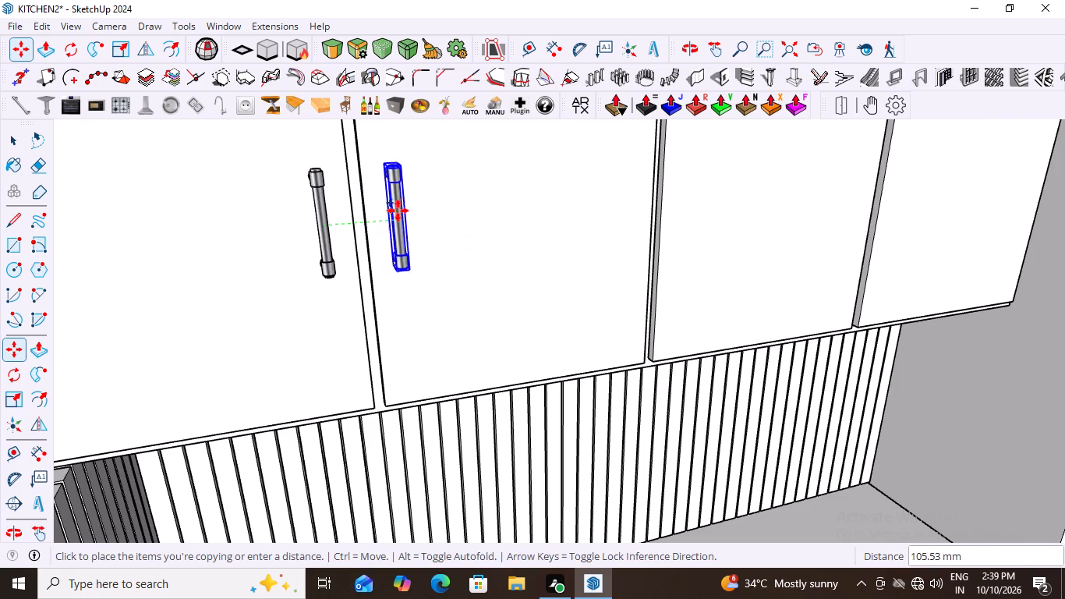
pyautogui.scroll(1, 386, 211)
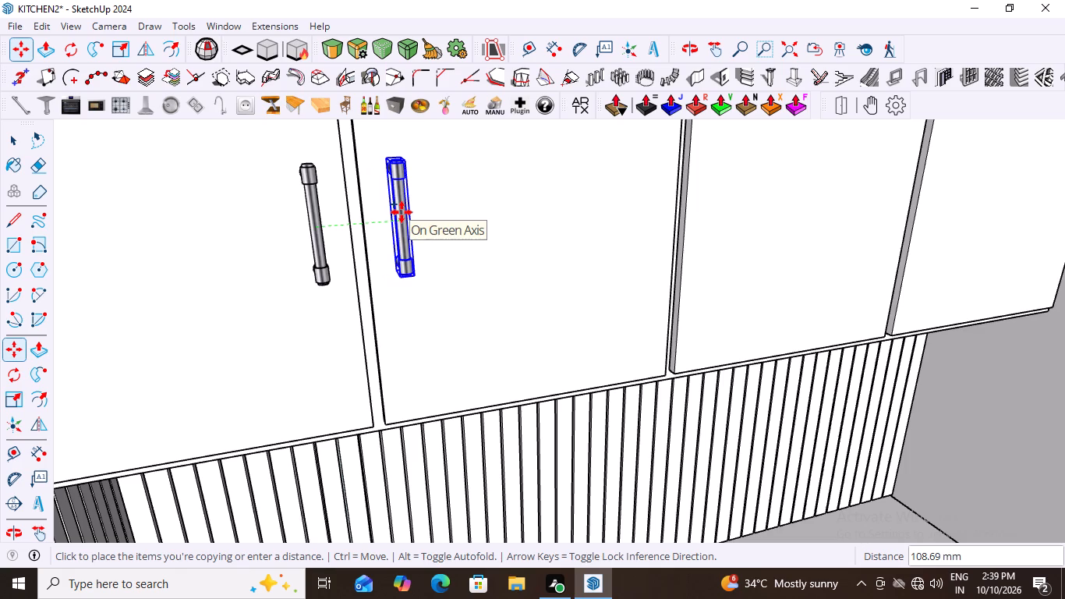
pyautogui.click(398, 211)
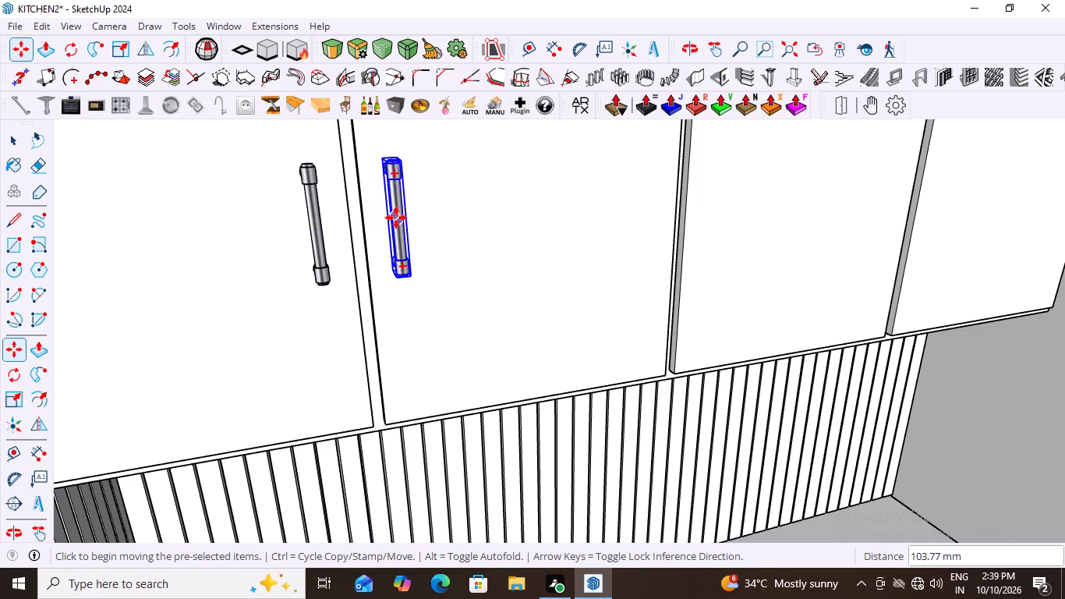
# Copy the second door's handle about 896 mm along the green axis to the third door's edge adjoining the fourth door.
pyautogui.click(397, 218)
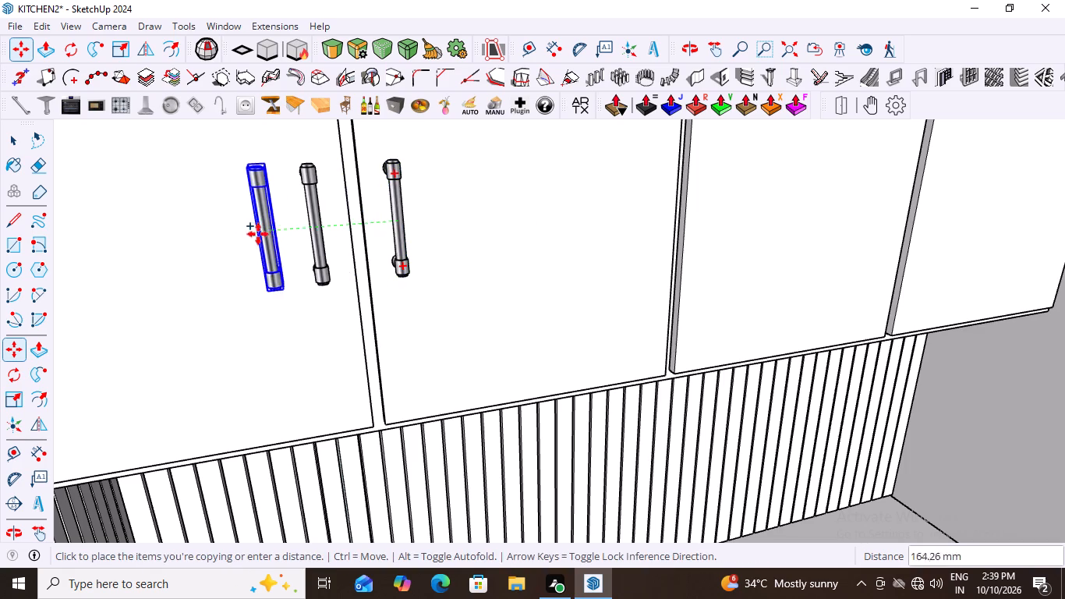
pyautogui.scroll(-7, 258, 235)
pyautogui.scroll(-6, 380, 265)
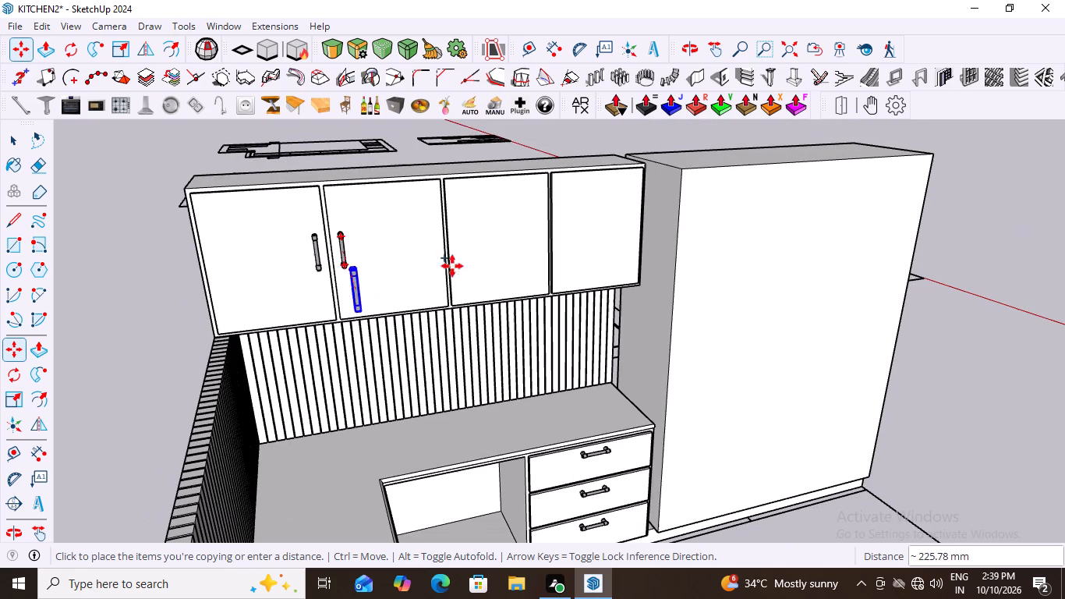
pyautogui.scroll(6, 540, 238)
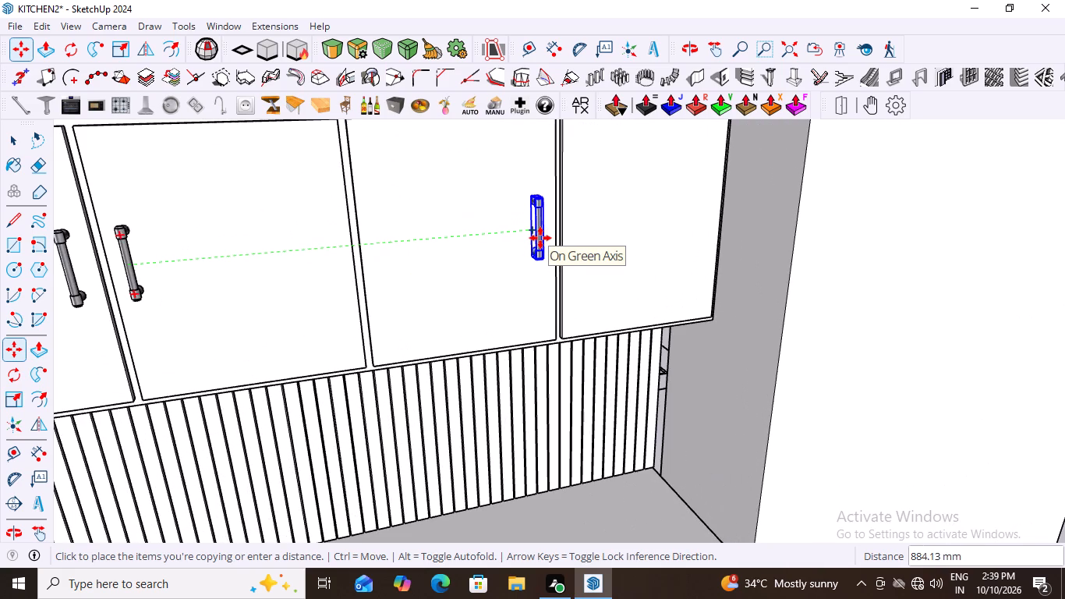
pyautogui.scroll(-3, 540, 238)
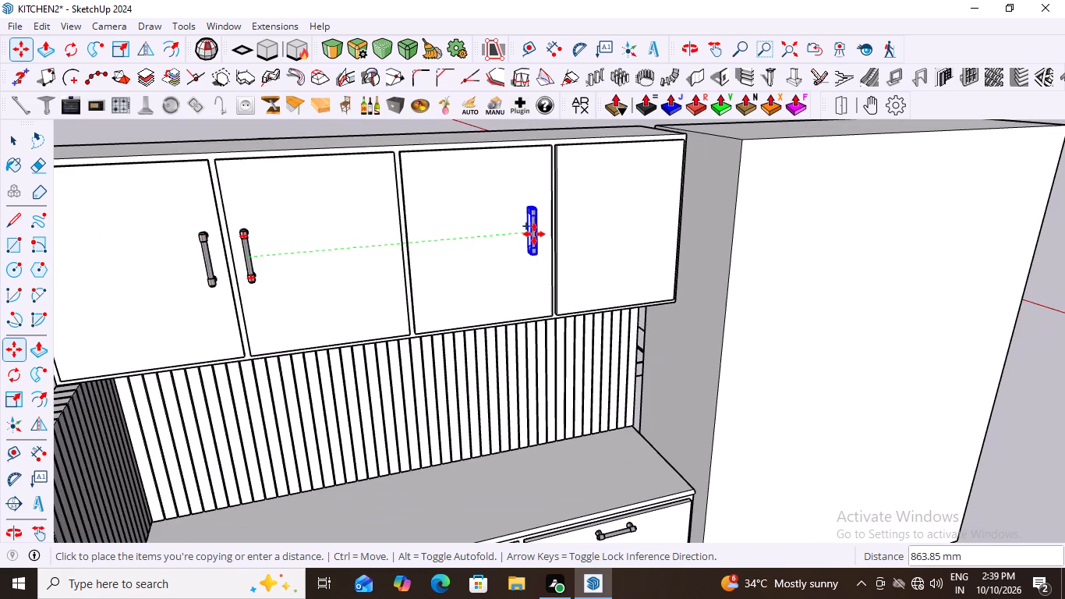
pyautogui.scroll(3, 534, 234)
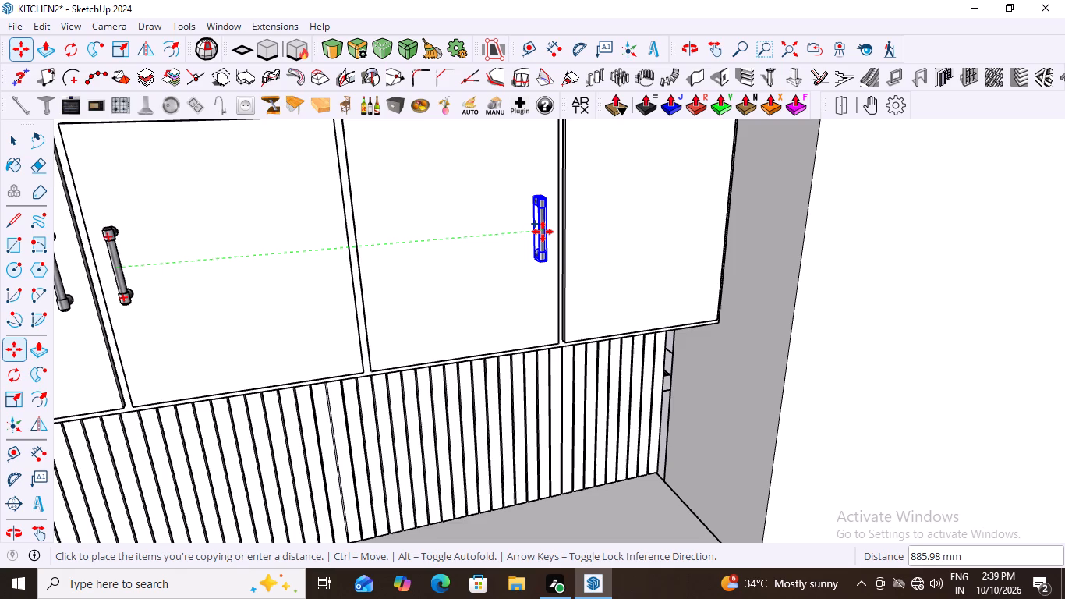
pyautogui.click(547, 231)
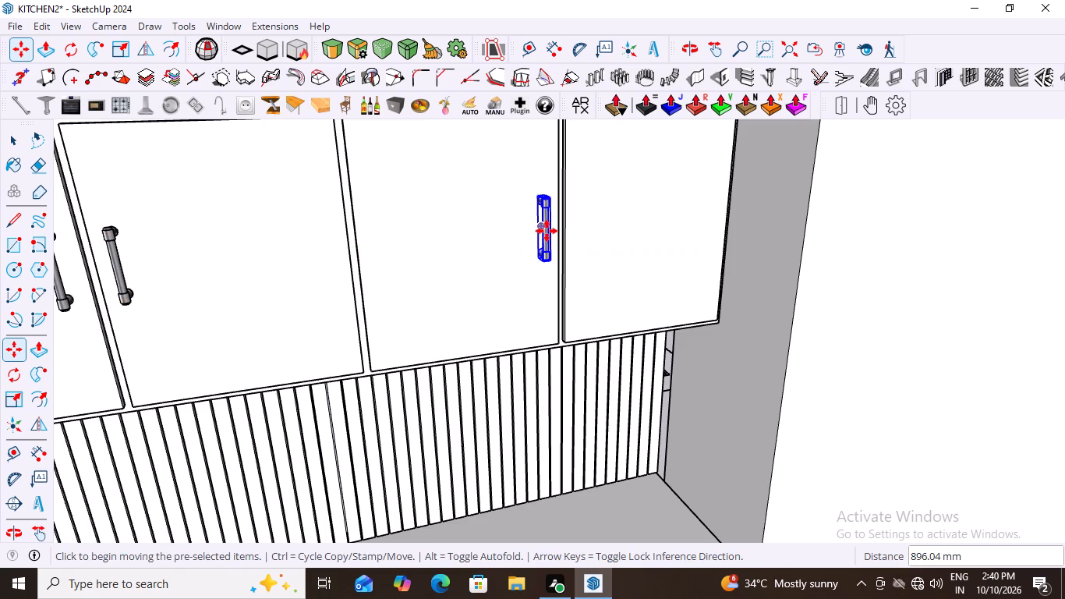
# Copy the third door's handle about 107 mm along the green axis onto the fourth wall cabinet door and clear the selection.
pyautogui.click(546, 232)
pyautogui.moveTo(588, 224); pyautogui.dragTo(502, 238, button='middle')
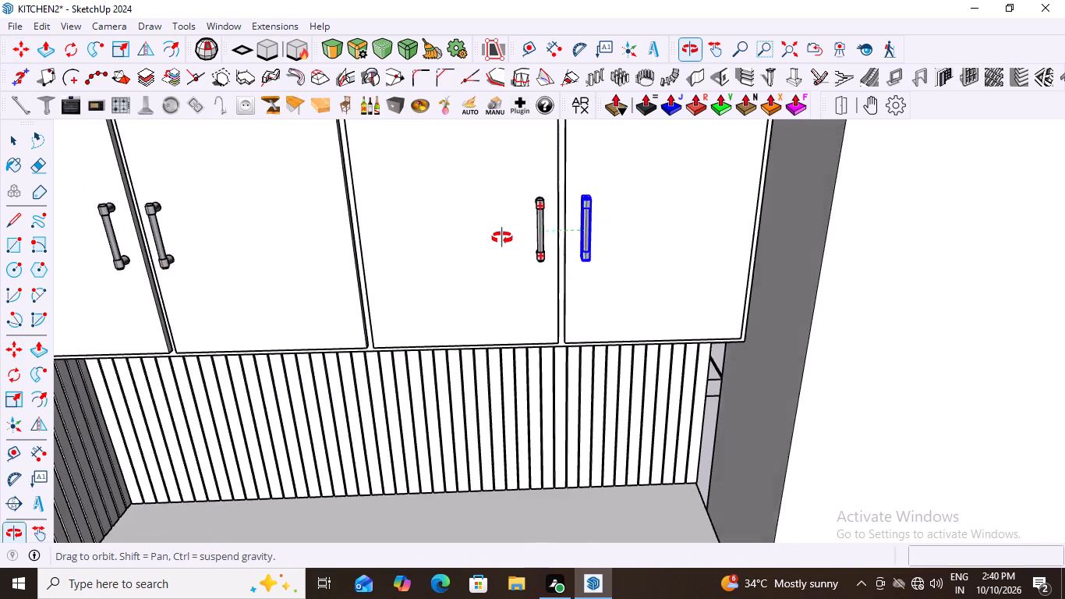
pyautogui.moveTo(502, 238); pyautogui.dragTo(505, 218, button='middle')
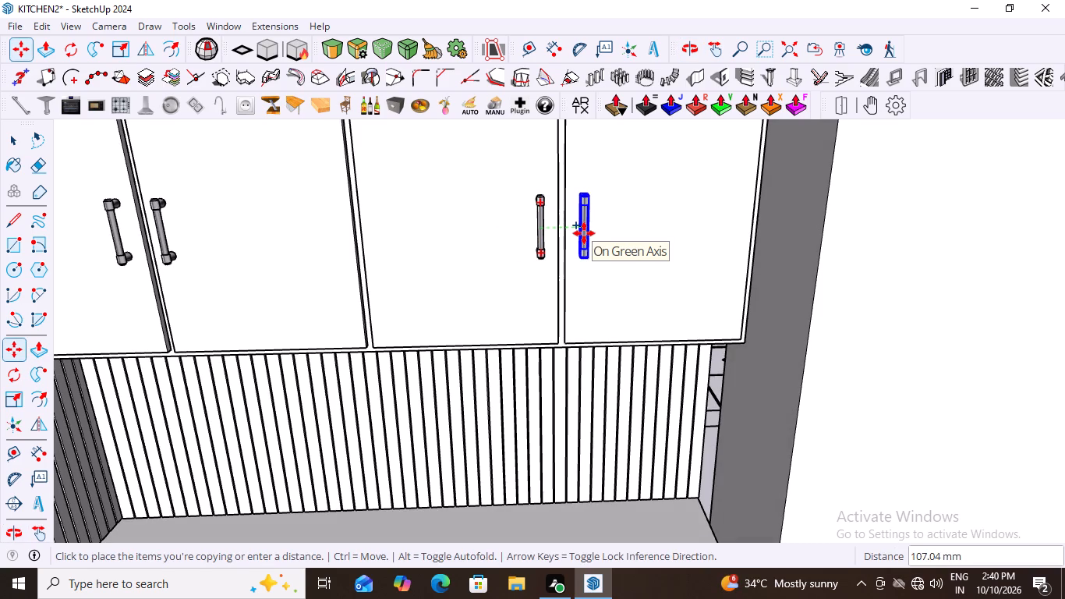
pyautogui.moveTo(584, 233); pyautogui.dragTo(556, 238)
pyautogui.scroll(-12, 448, 241)
pyautogui.press('space')
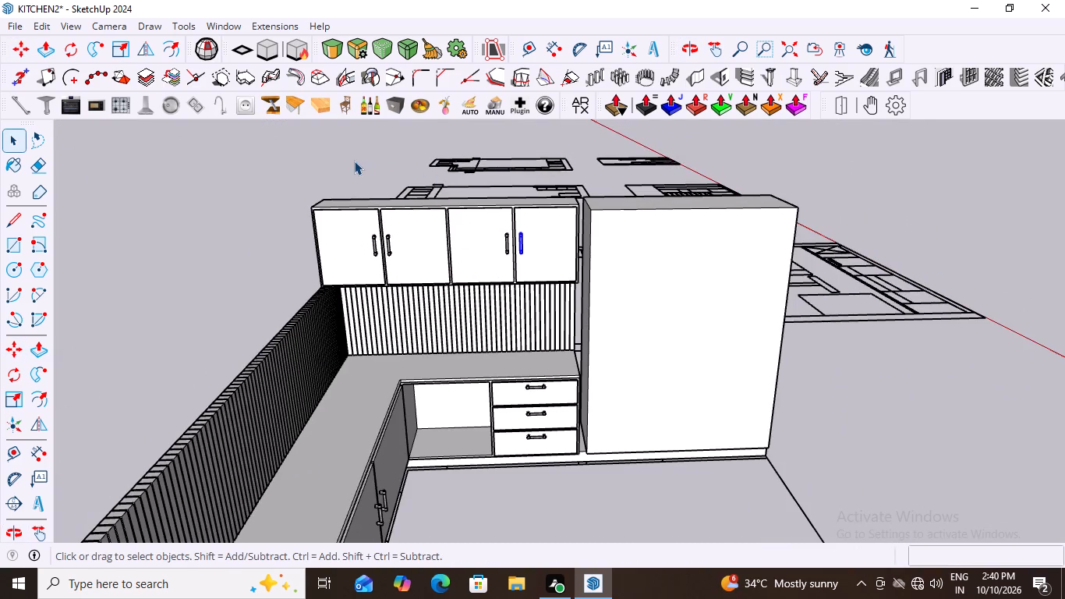
pyautogui.click(354, 161)
# Examine the four wall cabinet door handles in relation to the base units and the whole kitchen.
pyautogui.moveTo(454, 285); pyautogui.dragTo(494, 243, button='middle')
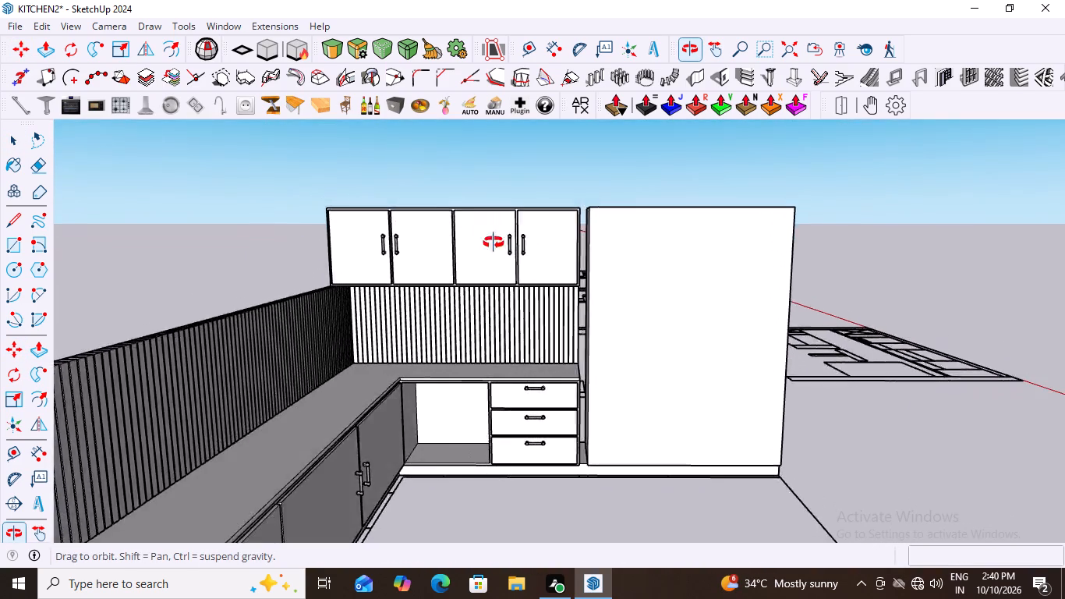
pyautogui.moveTo(494, 243); pyautogui.dragTo(503, 246, button='middle')
pyautogui.scroll(-8, 501, 244)
pyautogui.scroll(-1, 497, 318)
pyautogui.moveTo(490, 318); pyautogui.dragTo(352, 315, button='middle')
pyautogui.scroll(5, 538, 353)
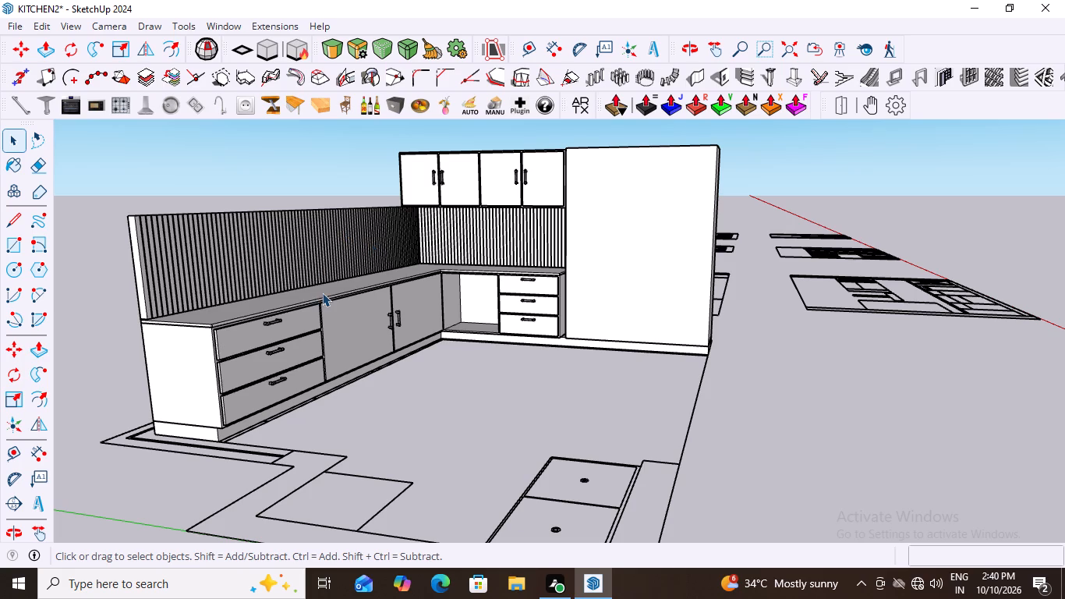
pyautogui.scroll(4, 416, 168)
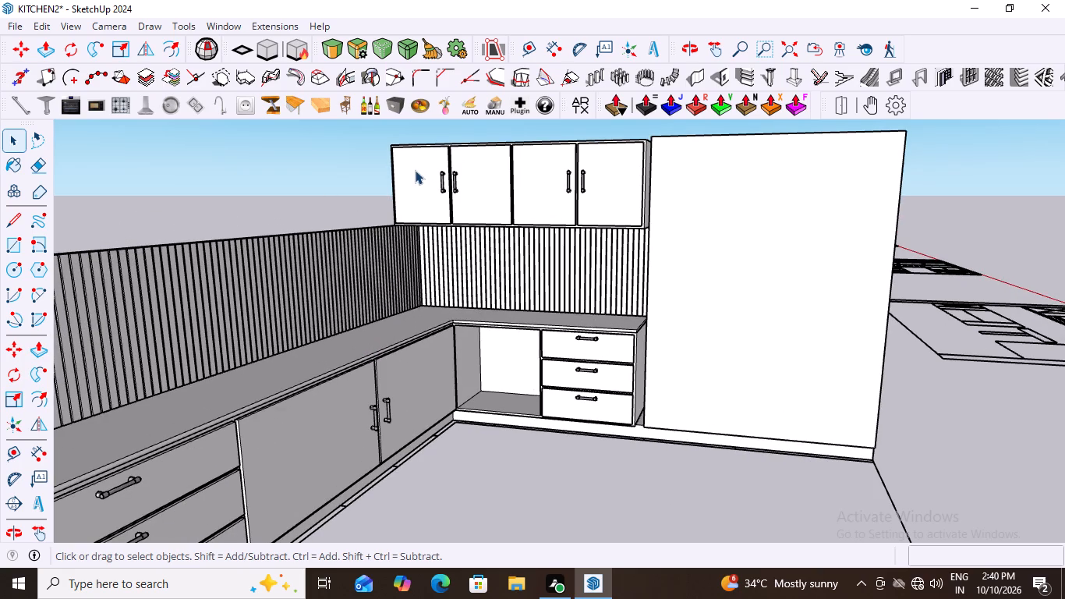
pyautogui.scroll(-7, 490, 289)
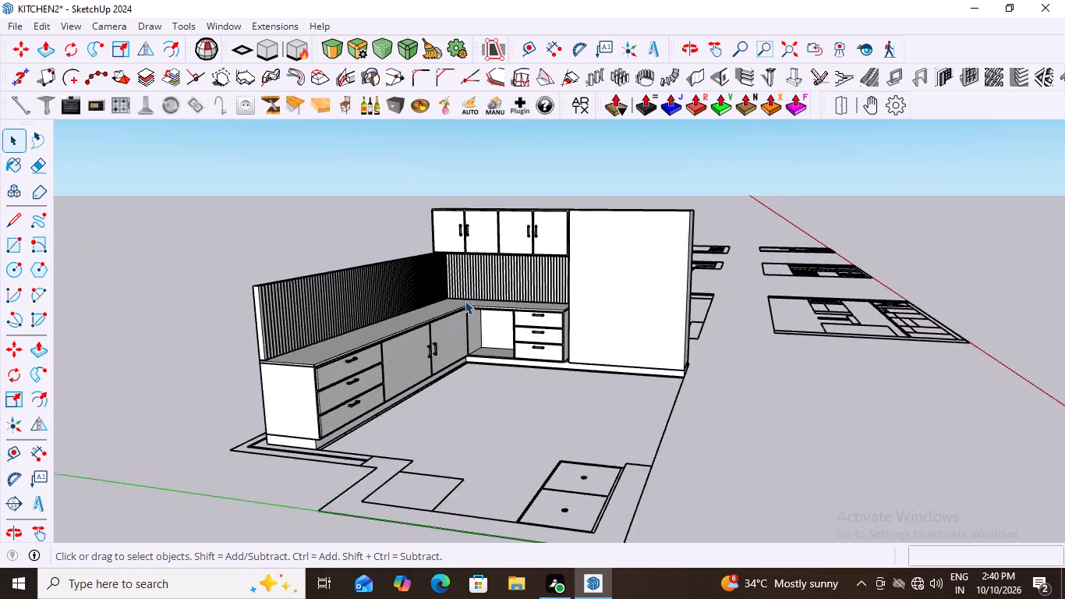
# Examine the modelled kitchen units alongside the neighbouring floor plans and elevation drawings.
pyautogui.scroll(-1, 465, 300)
pyautogui.moveTo(473, 362); pyautogui.dragTo(352, 385, button='middle')
pyautogui.scroll(2, 451, 291)
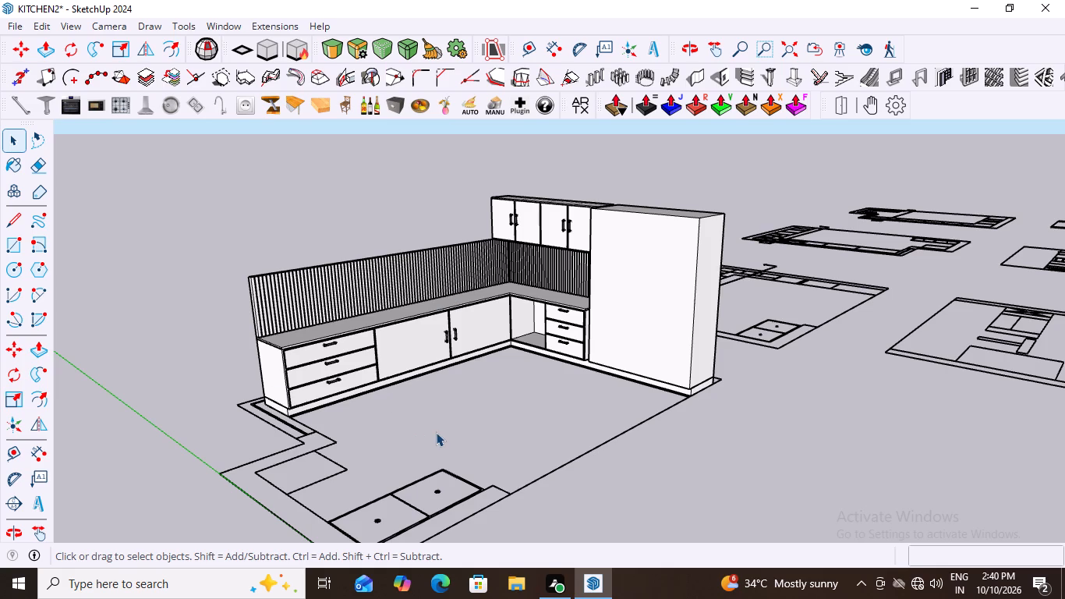
pyautogui.scroll(-3, 540, 346)
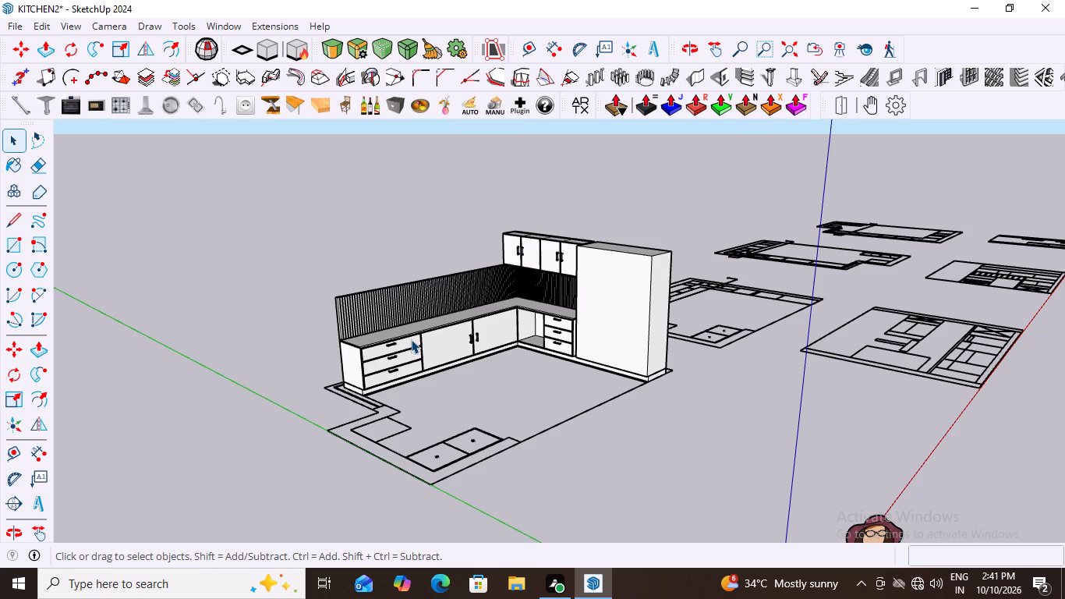
pyautogui.scroll(-4, 416, 243)
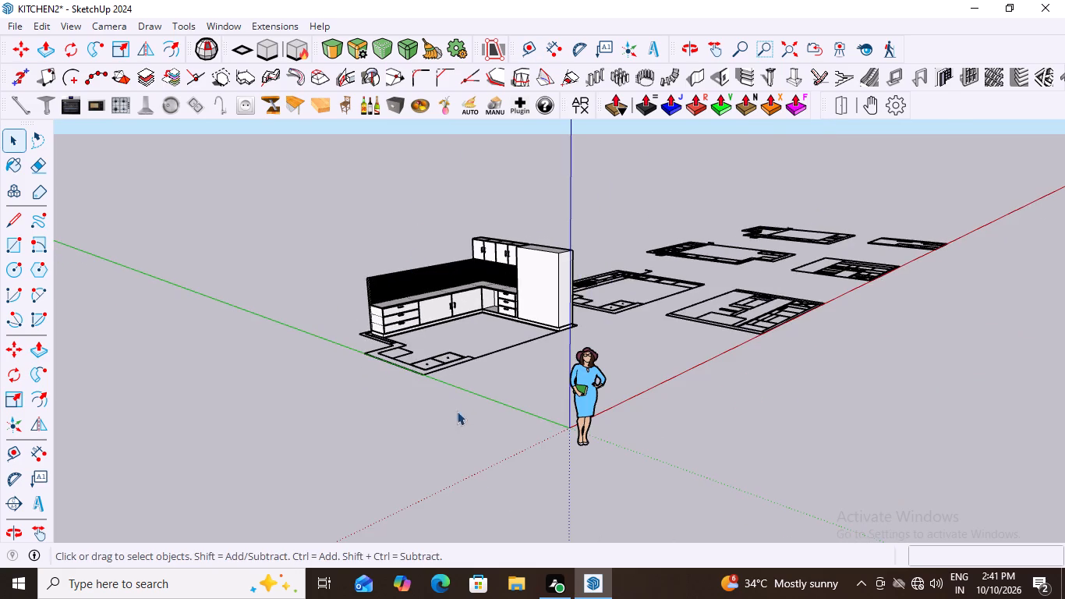
pyautogui.moveTo(598, 309); pyautogui.dragTo(327, 480, button='middle')
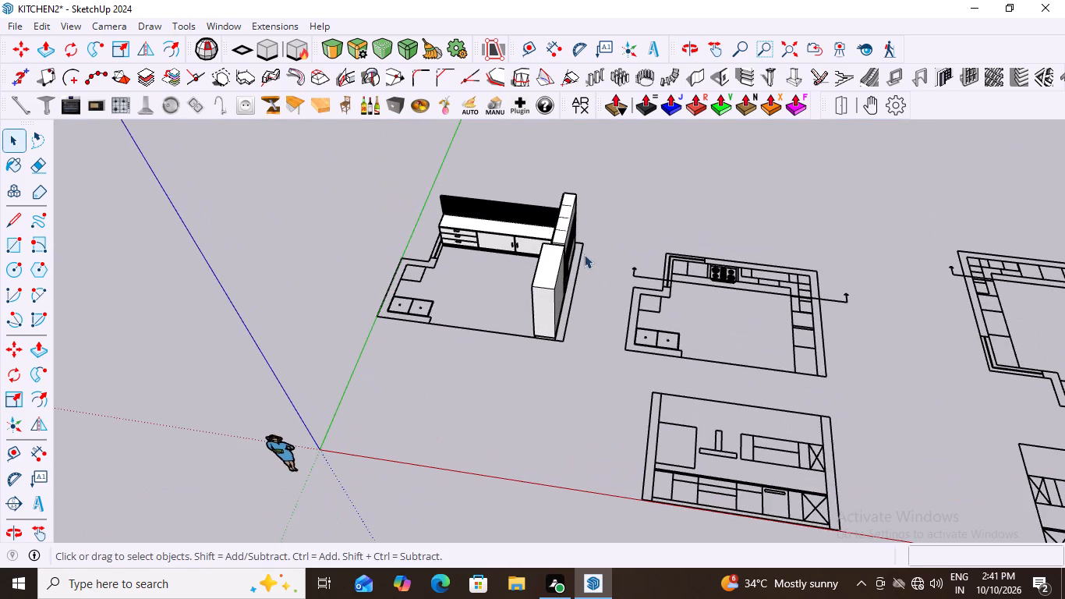
pyautogui.moveTo(561, 266); pyautogui.dragTo(486, 300, button='middle')
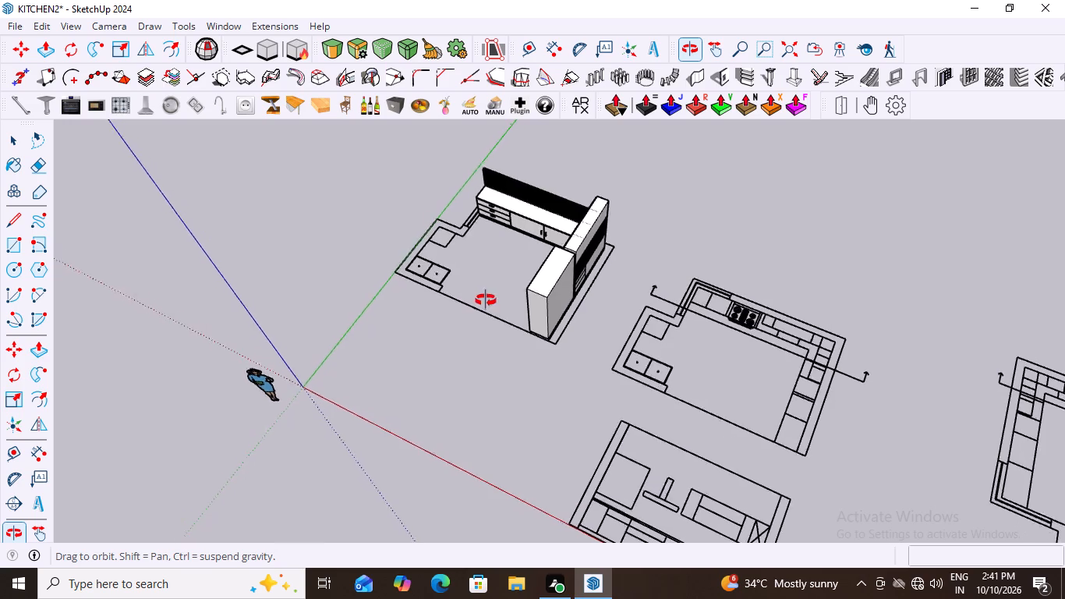
pyautogui.moveTo(486, 300); pyautogui.dragTo(638, 301, button='middle')
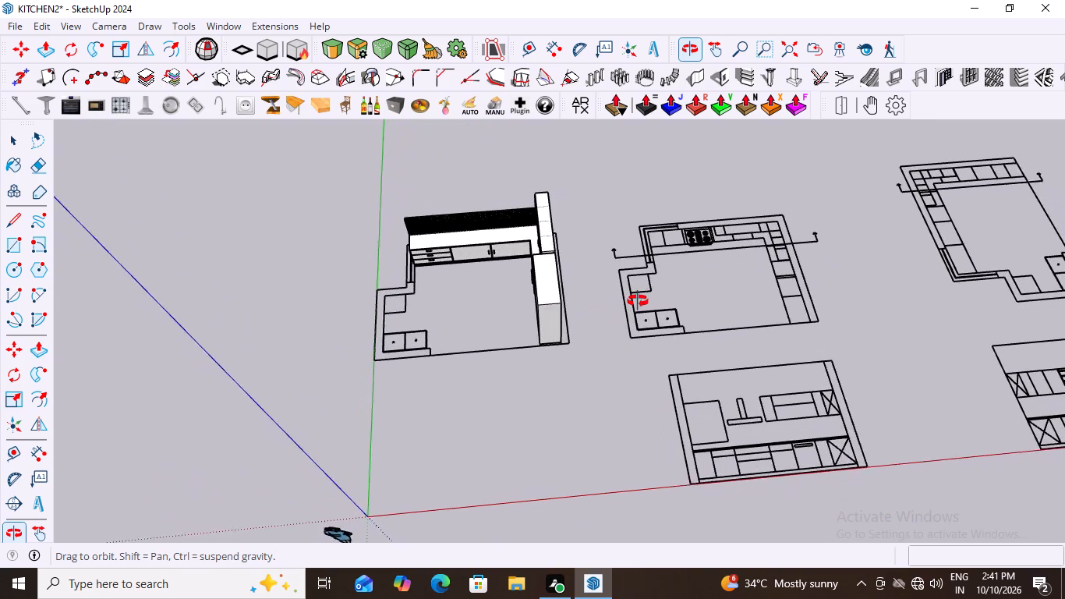
pyautogui.moveTo(638, 301); pyautogui.dragTo(646, 296, button='middle')
pyautogui.scroll(3, 671, 229)
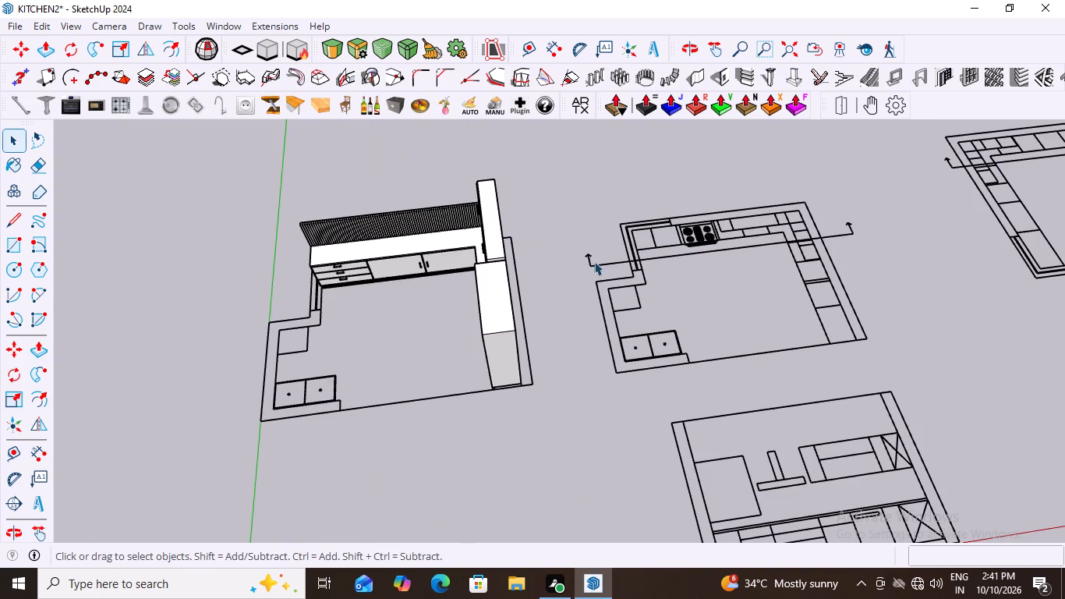
pyautogui.scroll(-10, 441, 349)
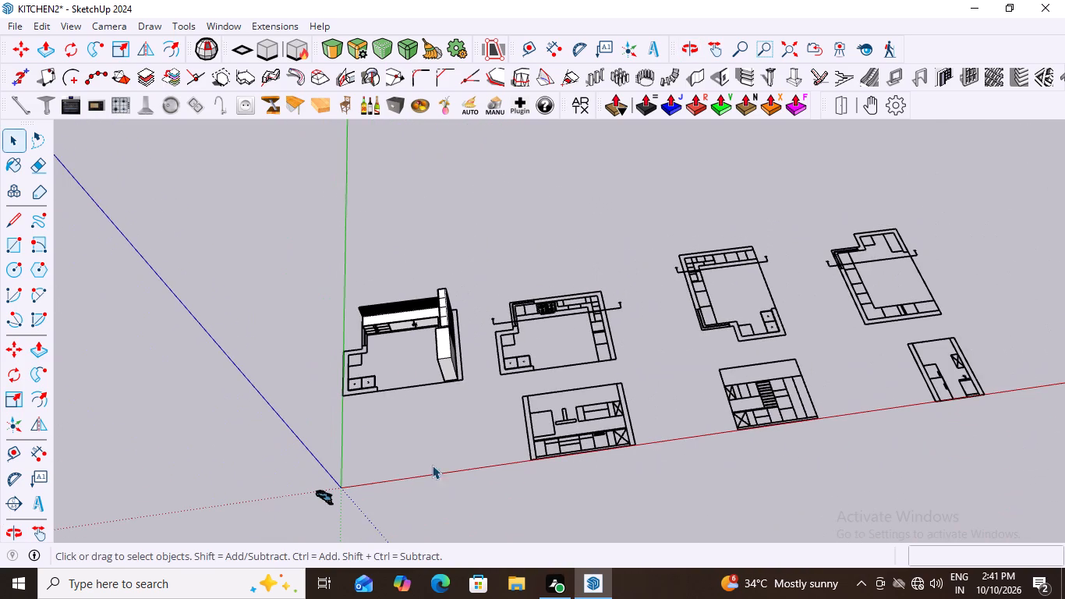
# Draw a 4278 × 228 mm rectangle over the hob-side wall of the neighbouring plan and a 228 × 3846 mm one over the adjoining wall.
pyautogui.scroll(11, 505, 316)
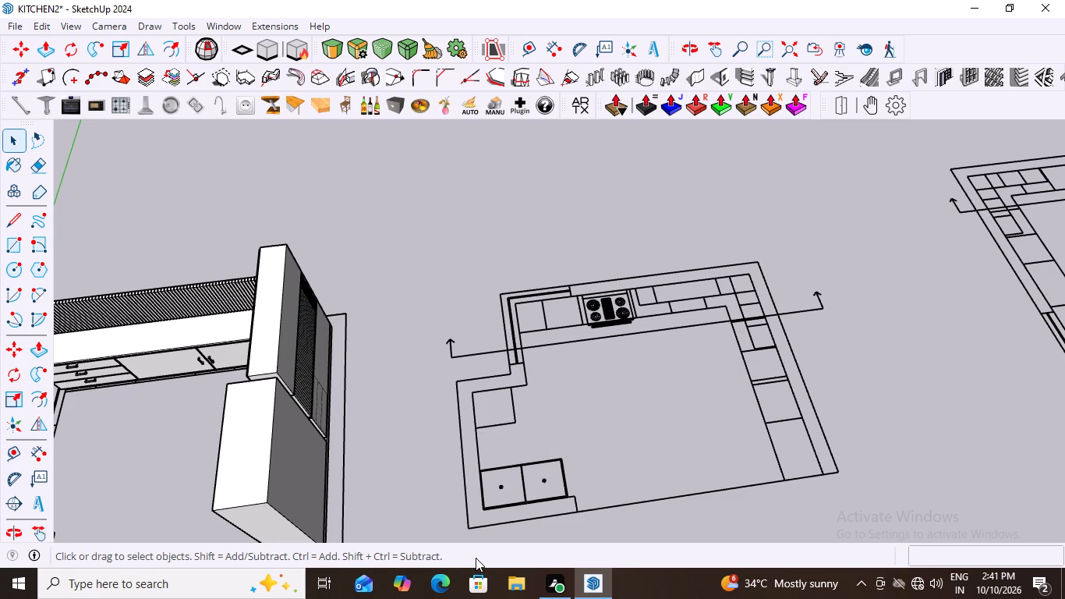
pyautogui.press('r')
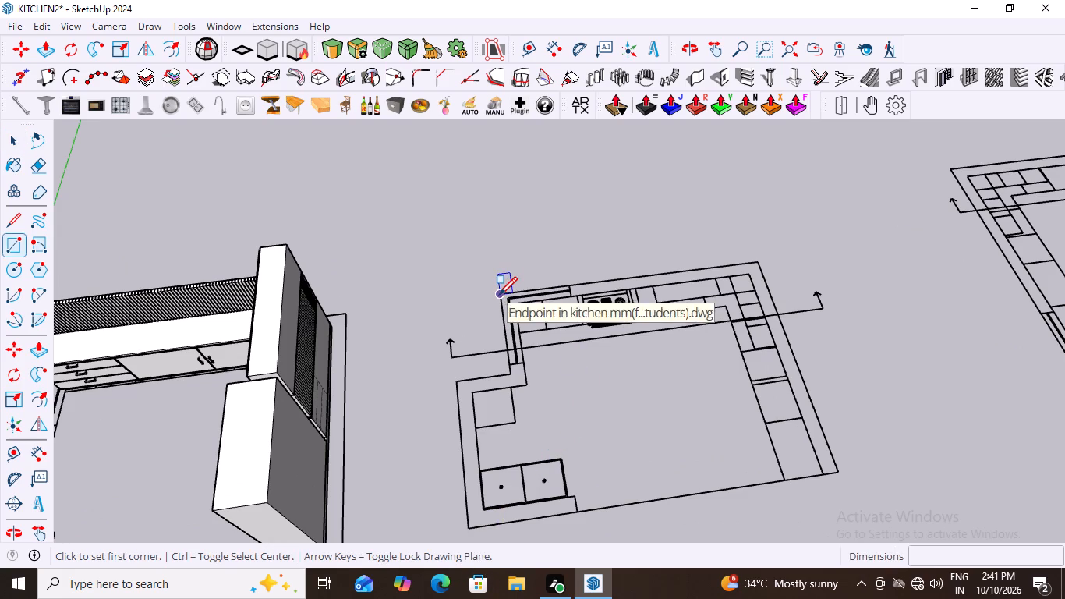
pyautogui.click(499, 295)
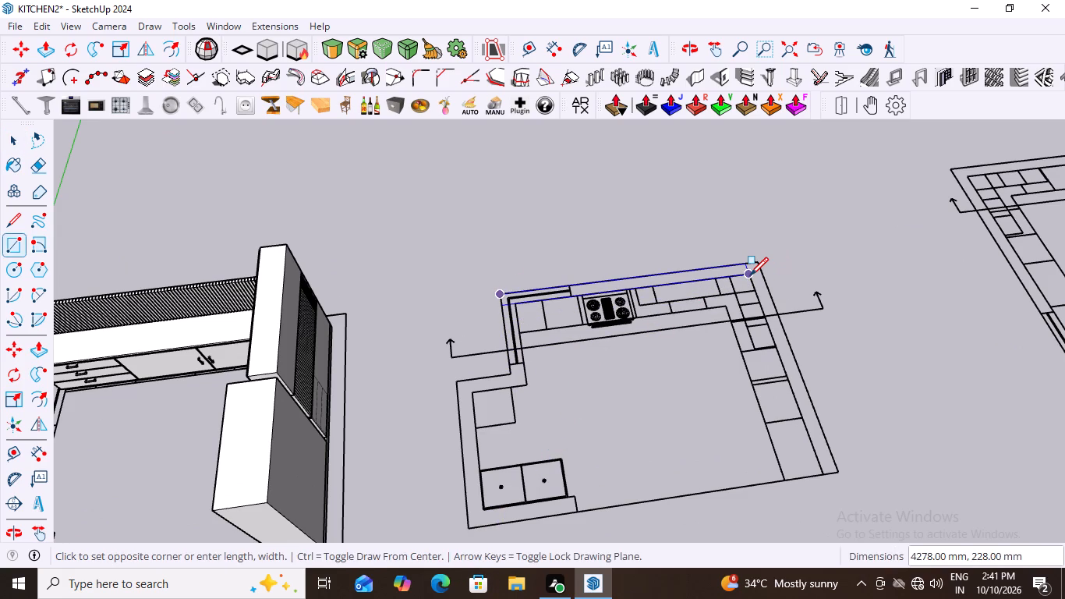
pyautogui.click(750, 275)
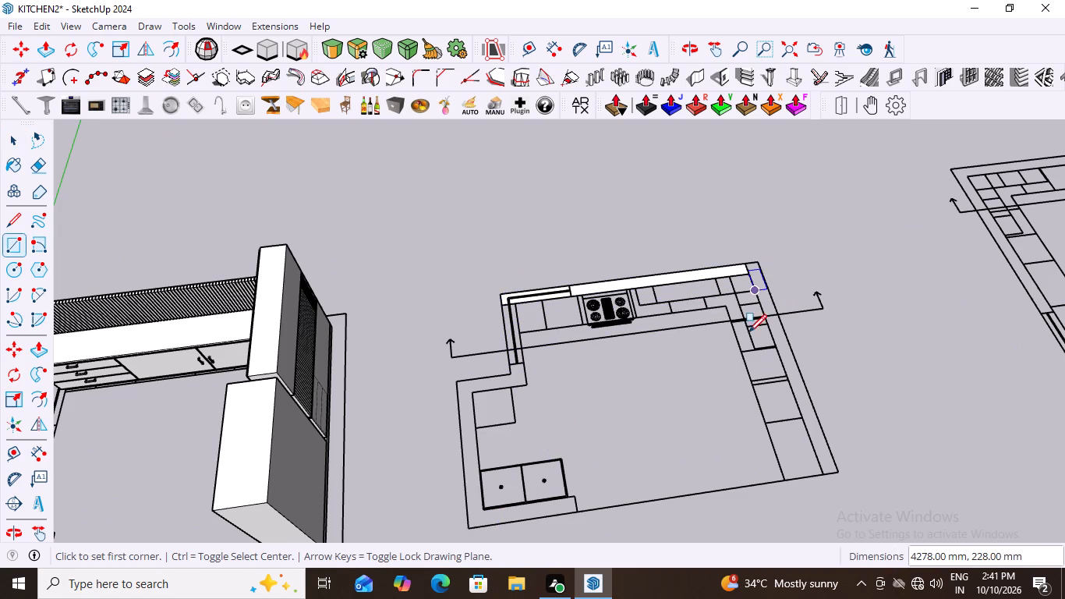
pyautogui.click(744, 264)
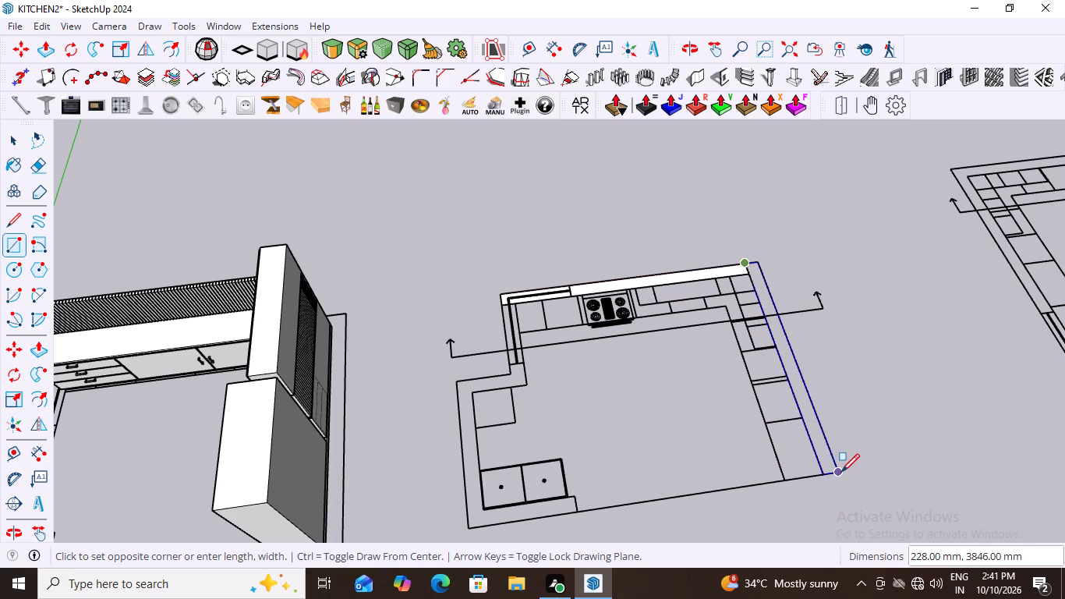
pyautogui.click(840, 472)
pyautogui.press('space')
# Erase the edge dividing the two wall rectangles at their shared corner, merging them into one L-shaped face.
pyautogui.scroll(2, 750, 268)
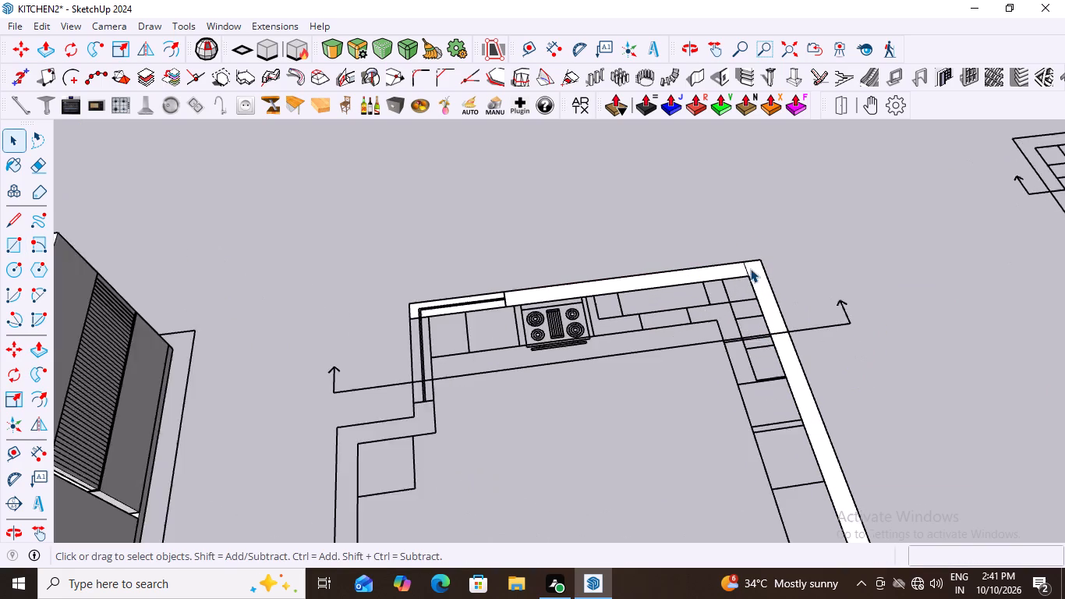
pyautogui.scroll(3, 750, 268)
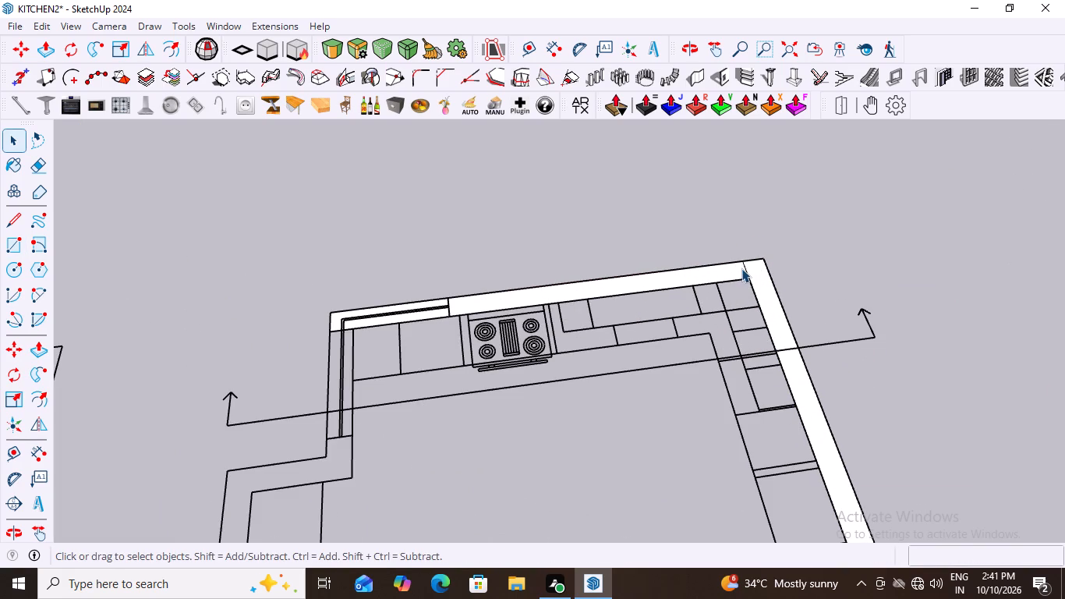
pyautogui.click(745, 267)
pyautogui.press('Delete')
# Group the L-shaped wall face together with its boundary edges.
pyautogui.doubleClick(699, 271)
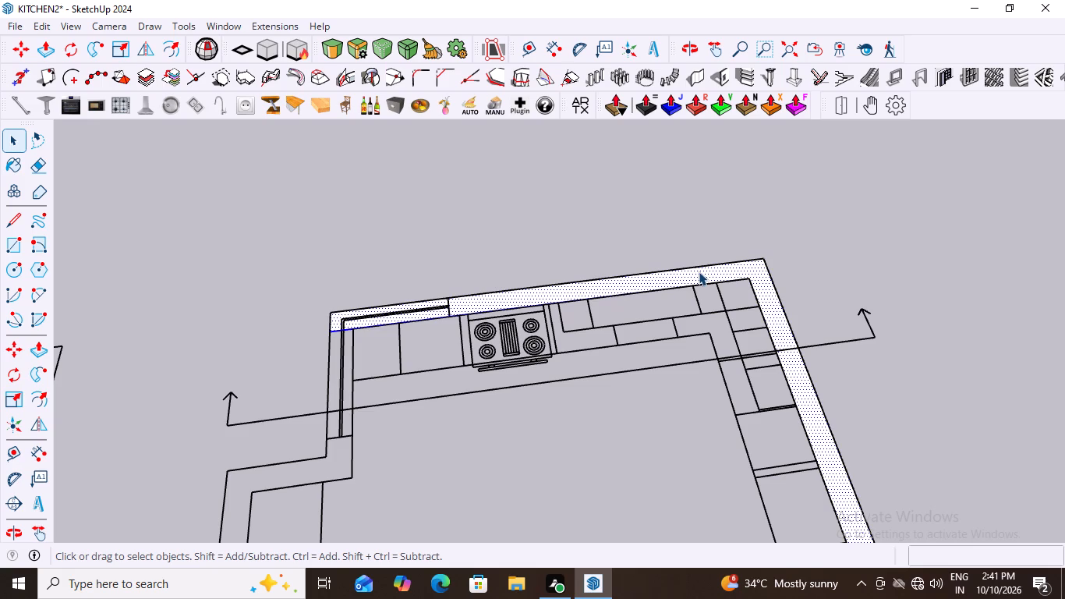
pyautogui.tripleClick(698, 275)
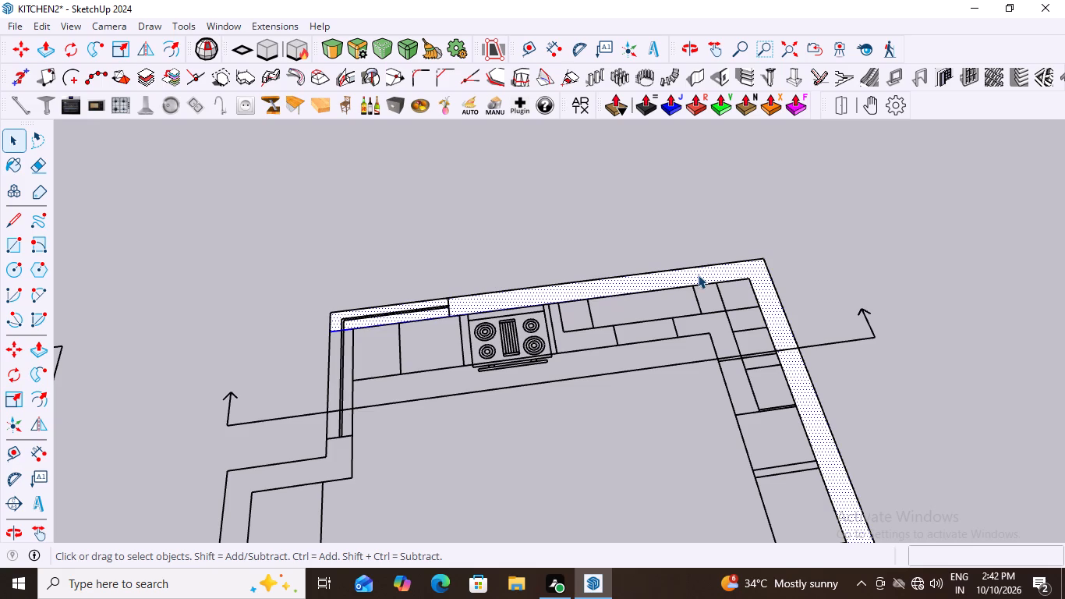
pyautogui.rightClick(698, 275)
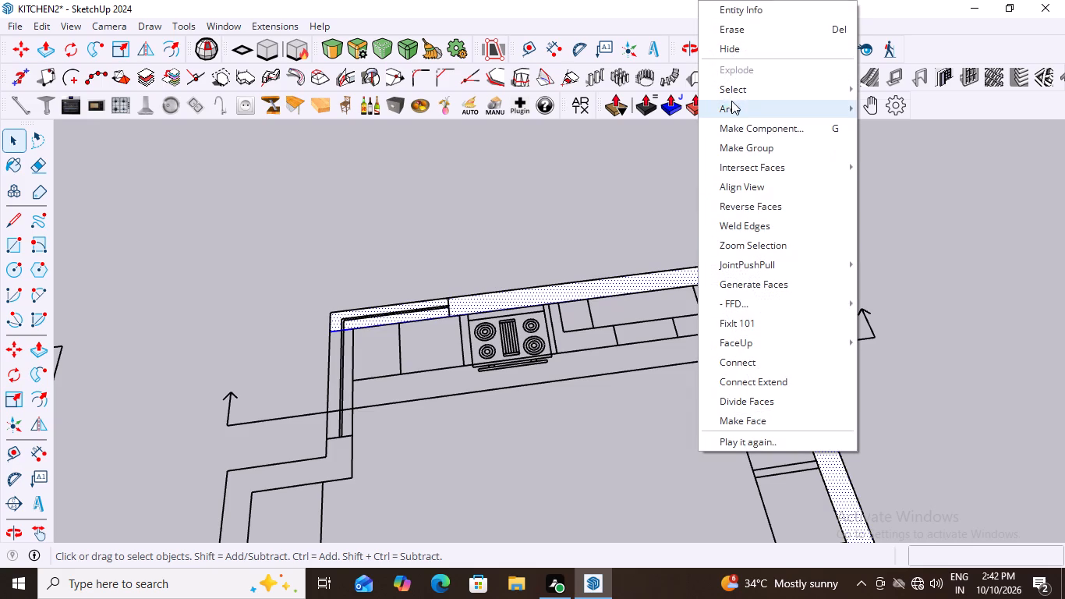
pyautogui.click(749, 147)
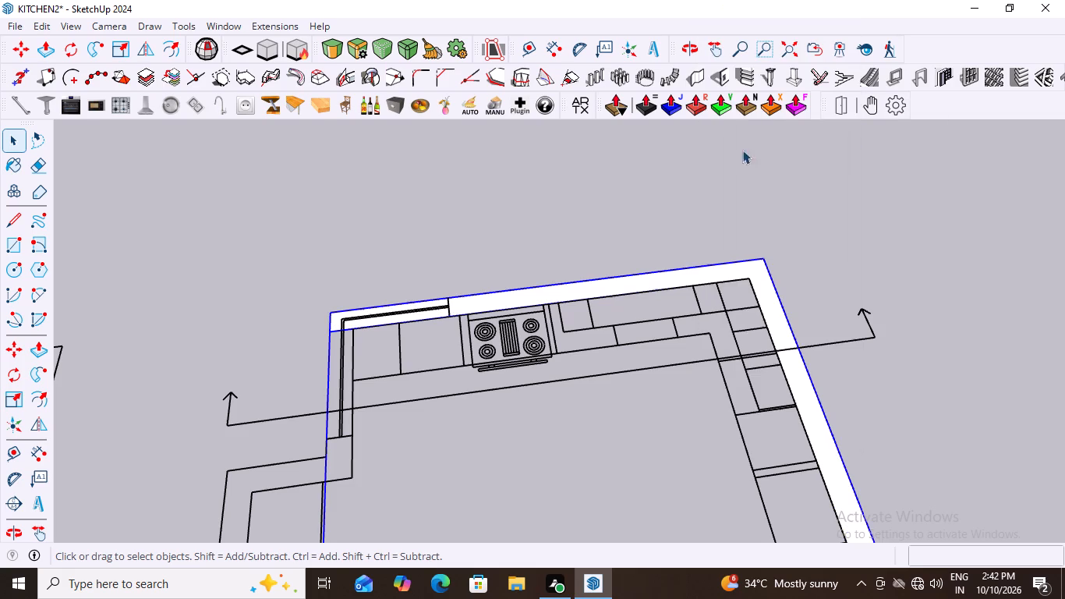
# Extrude the grouped L-shaped wall face upward 1000 mm with Joint Push Pull.
pyautogui.click(678, 278)
pyautogui.scroll(-11, 678, 278)
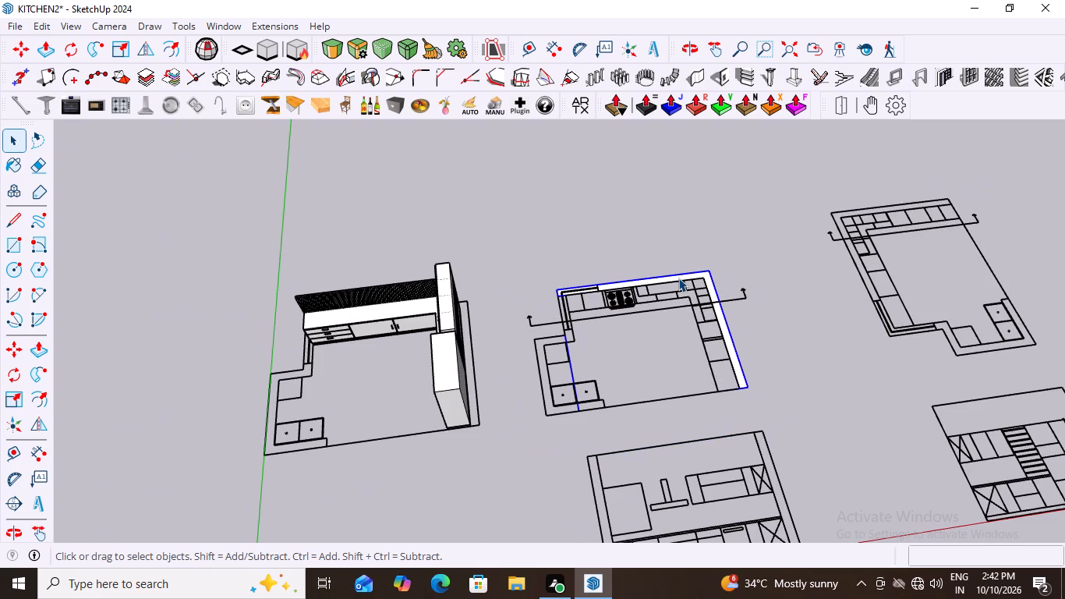
pyautogui.scroll(1, 678, 278)
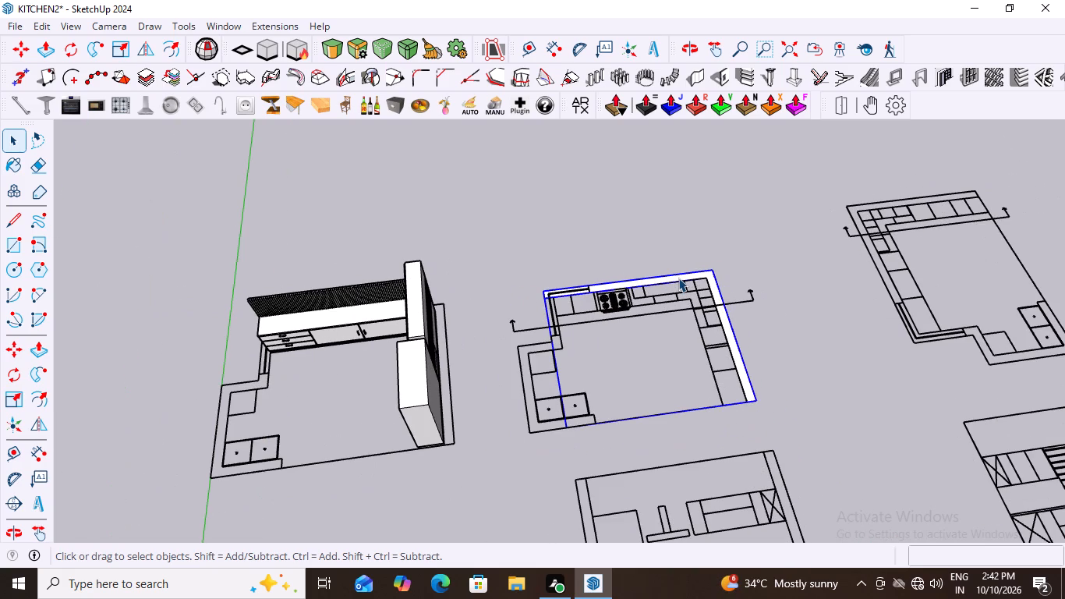
pyautogui.scroll(2, 678, 278)
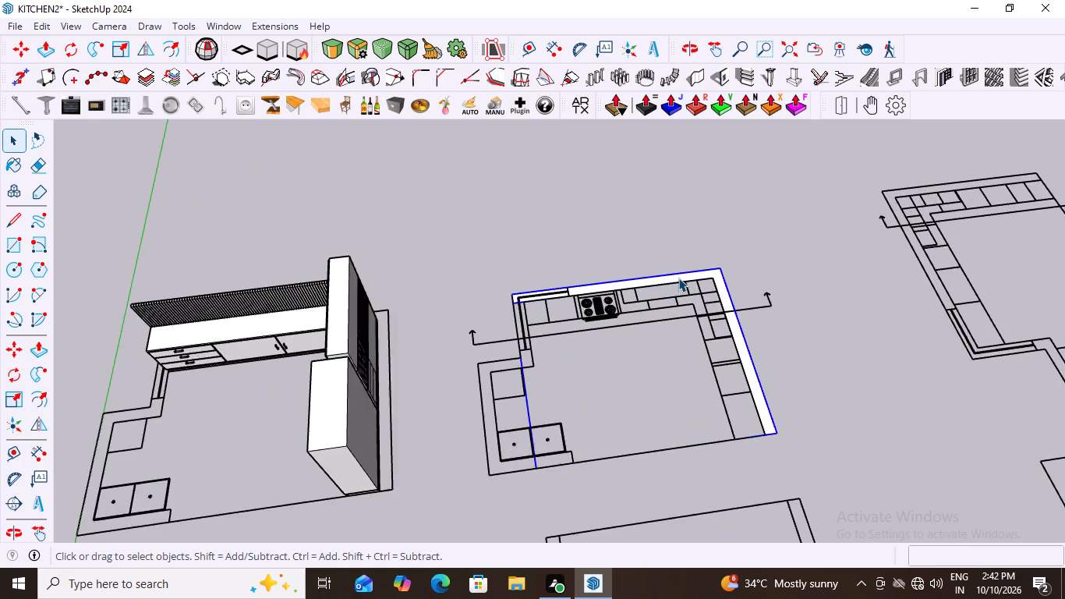
pyautogui.scroll(1, 678, 278)
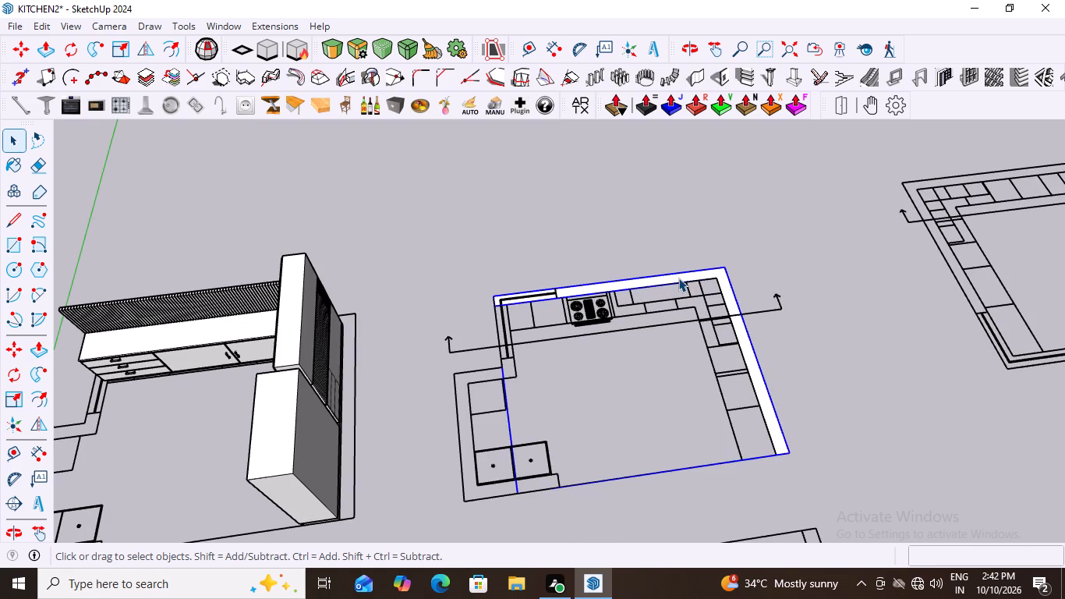
pyautogui.press('p')
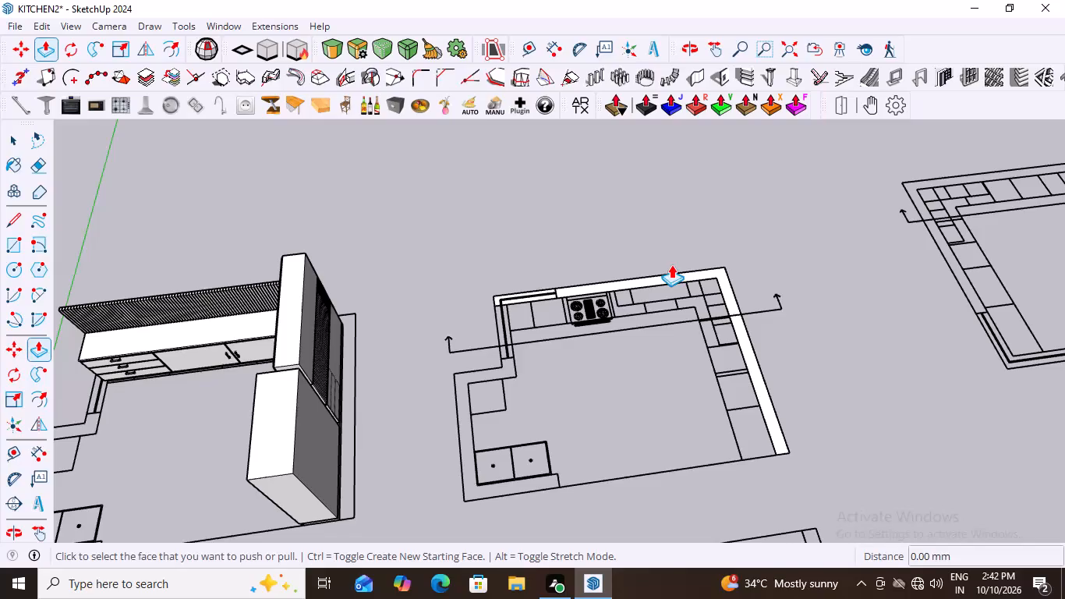
pyautogui.click(671, 268)
pyautogui.moveTo(667, 107); pyautogui.dragTo(663, 114)
pyautogui.scroll(5, 624, 251)
pyautogui.click(630, 295)
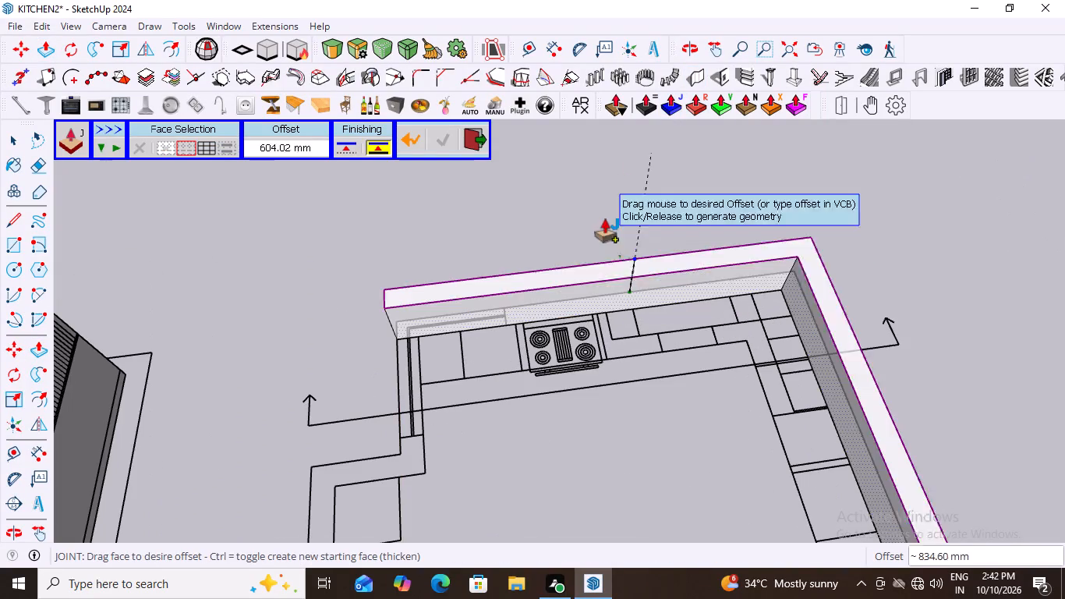
pyautogui.scroll(-11, 617, 209)
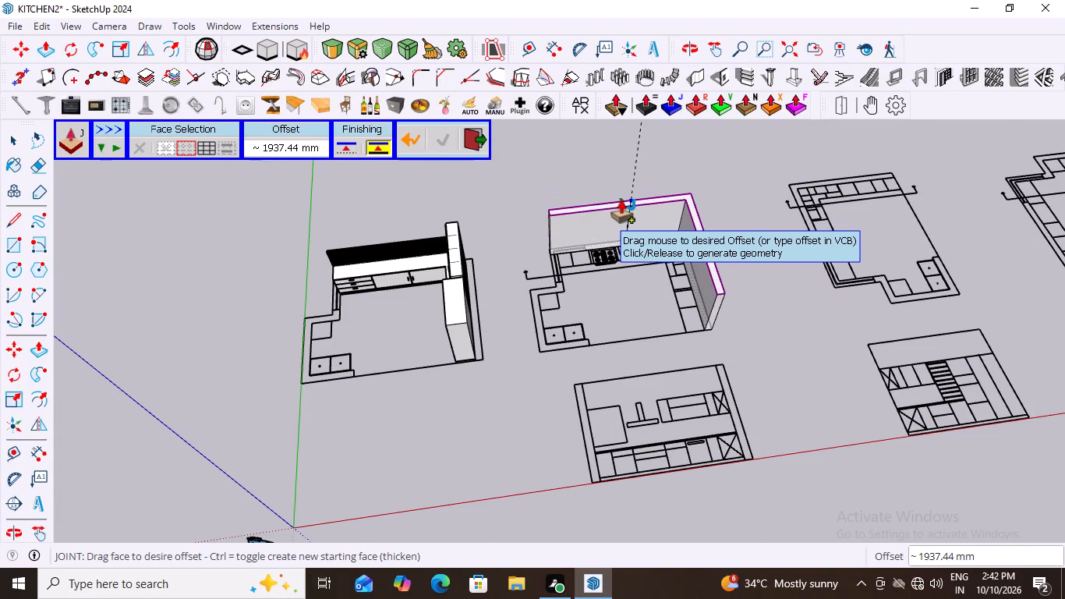
pyautogui.press('1')
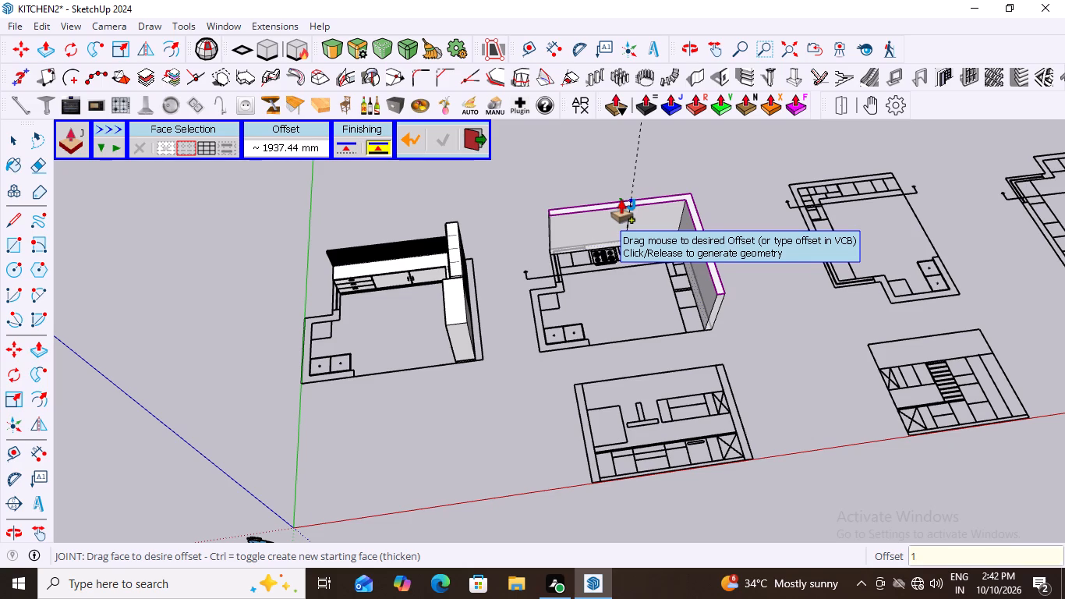
pyautogui.write('000')
pyautogui.write('mm')
pyautogui.press('Return')
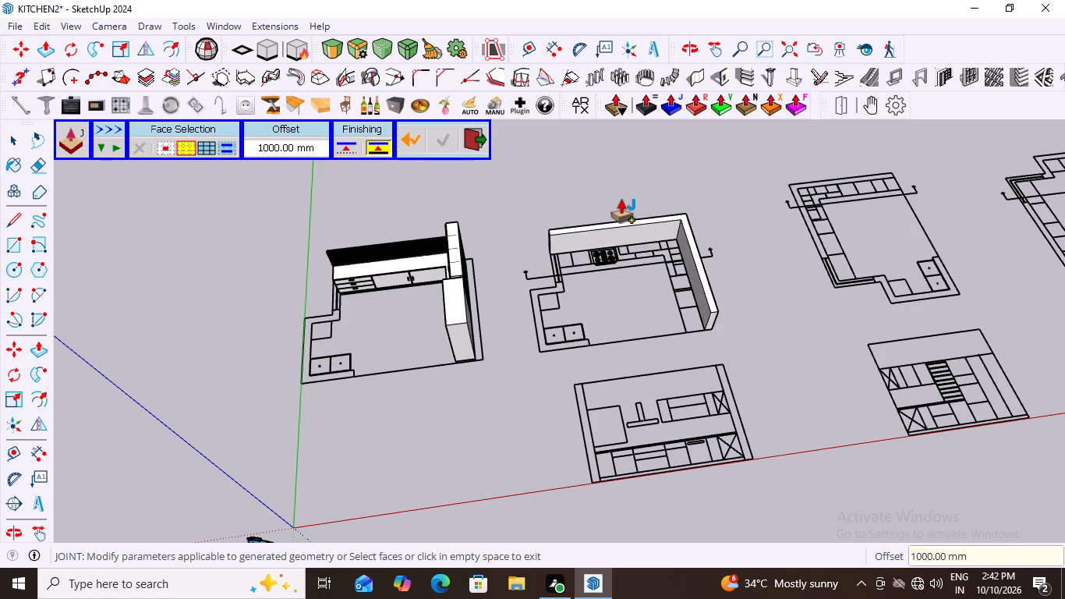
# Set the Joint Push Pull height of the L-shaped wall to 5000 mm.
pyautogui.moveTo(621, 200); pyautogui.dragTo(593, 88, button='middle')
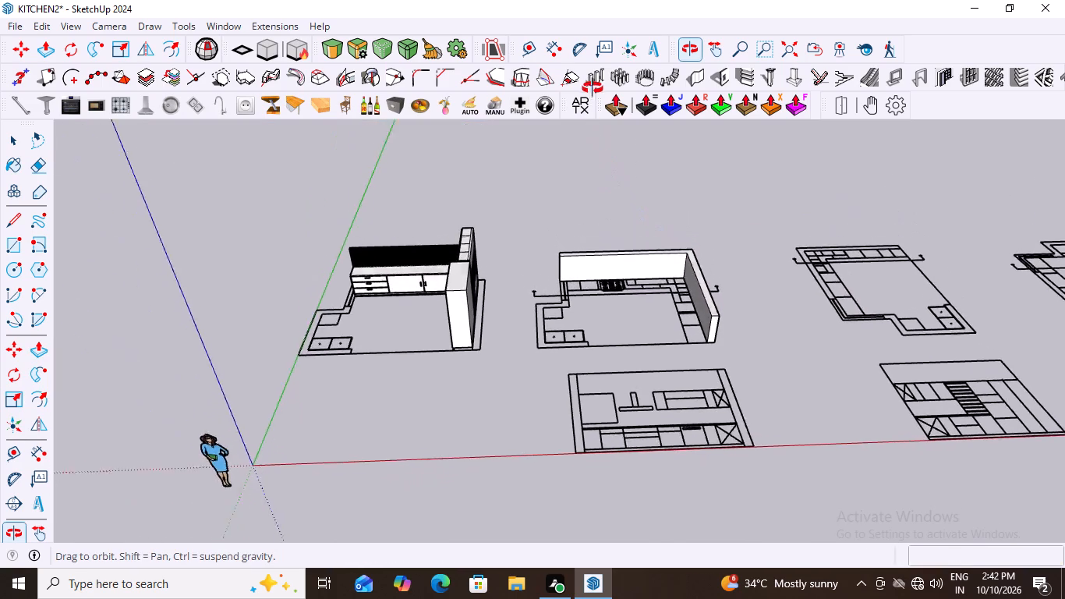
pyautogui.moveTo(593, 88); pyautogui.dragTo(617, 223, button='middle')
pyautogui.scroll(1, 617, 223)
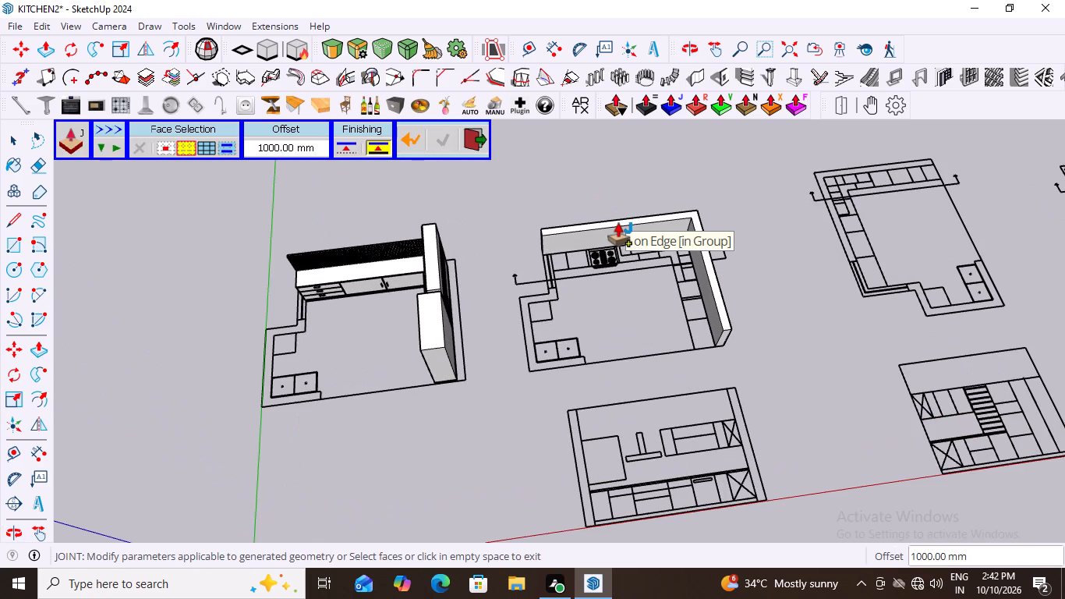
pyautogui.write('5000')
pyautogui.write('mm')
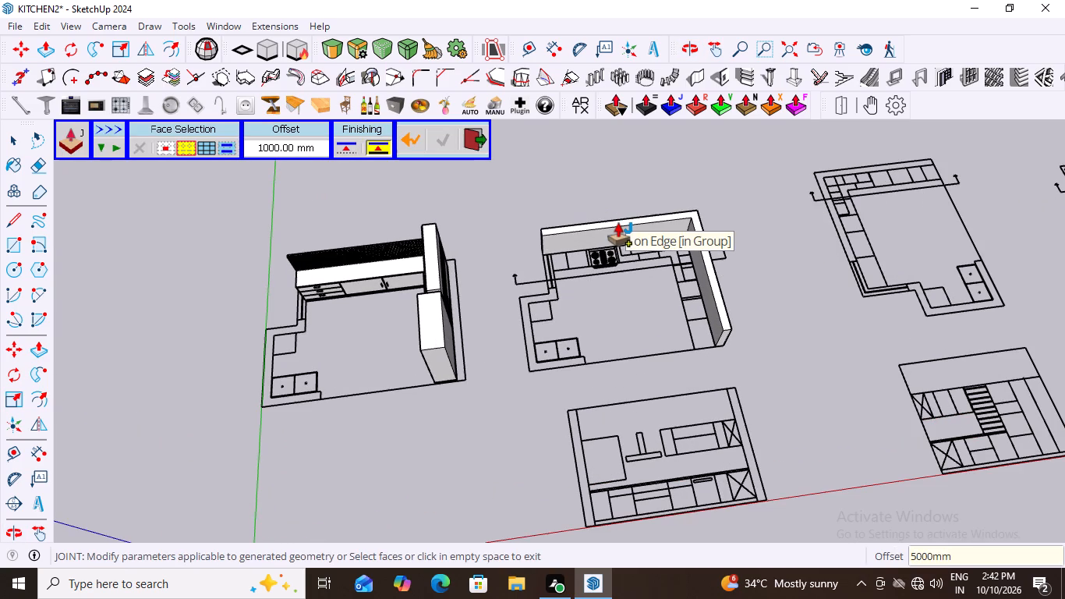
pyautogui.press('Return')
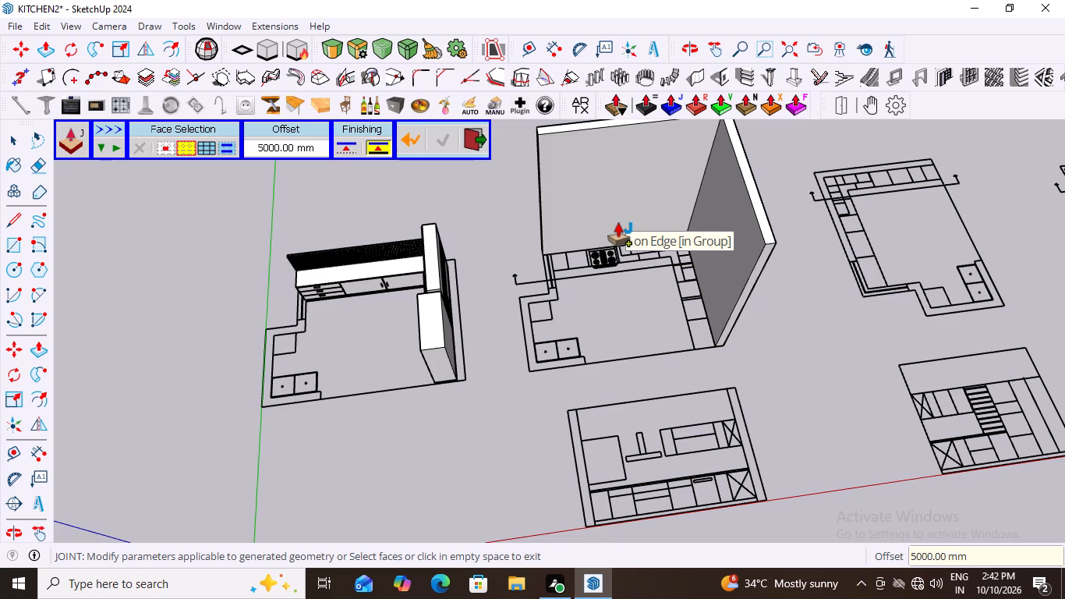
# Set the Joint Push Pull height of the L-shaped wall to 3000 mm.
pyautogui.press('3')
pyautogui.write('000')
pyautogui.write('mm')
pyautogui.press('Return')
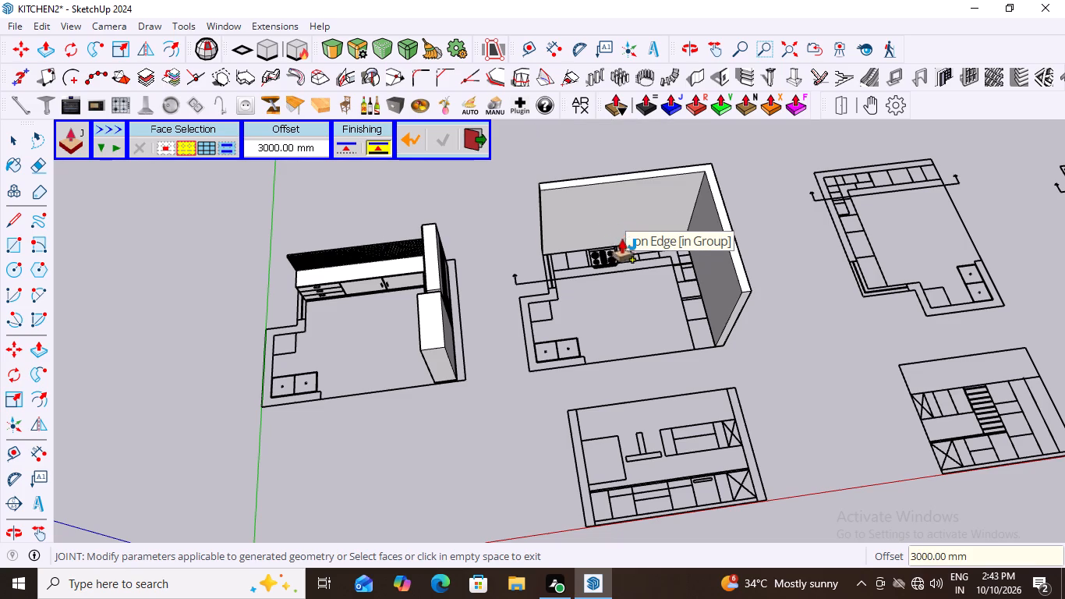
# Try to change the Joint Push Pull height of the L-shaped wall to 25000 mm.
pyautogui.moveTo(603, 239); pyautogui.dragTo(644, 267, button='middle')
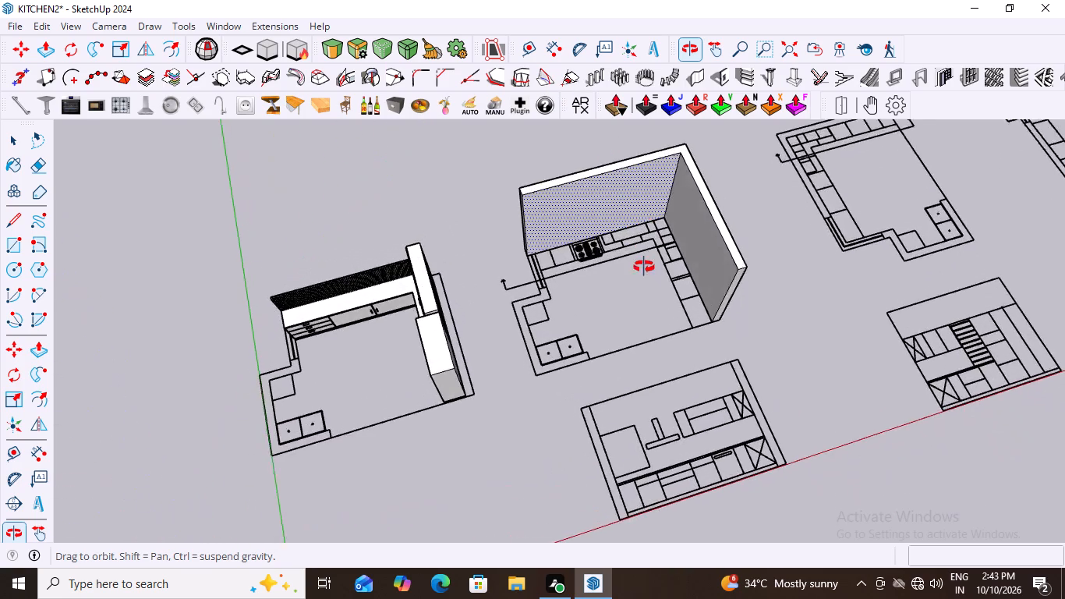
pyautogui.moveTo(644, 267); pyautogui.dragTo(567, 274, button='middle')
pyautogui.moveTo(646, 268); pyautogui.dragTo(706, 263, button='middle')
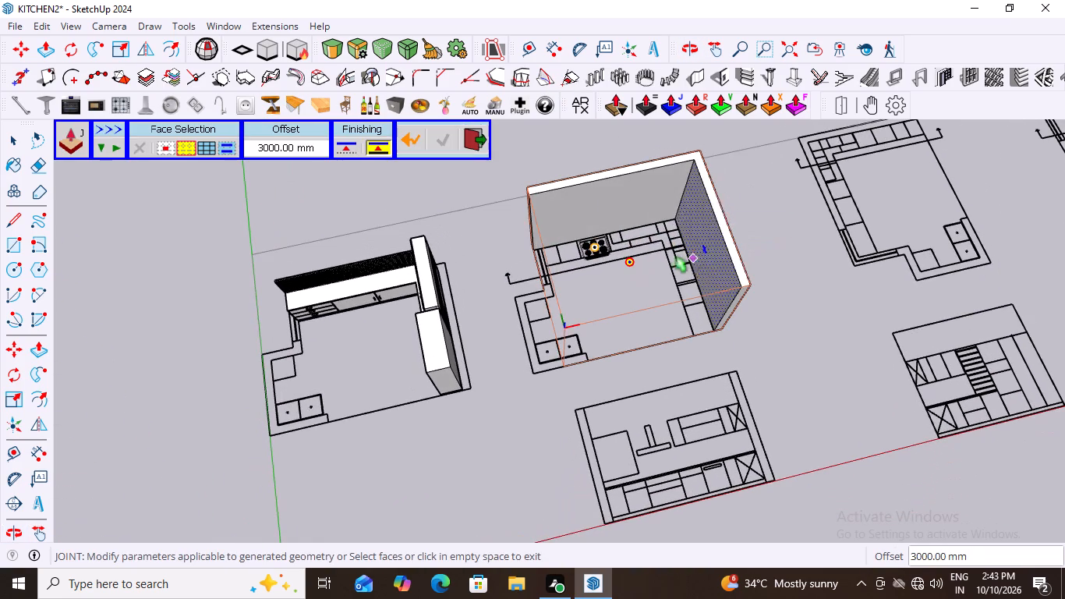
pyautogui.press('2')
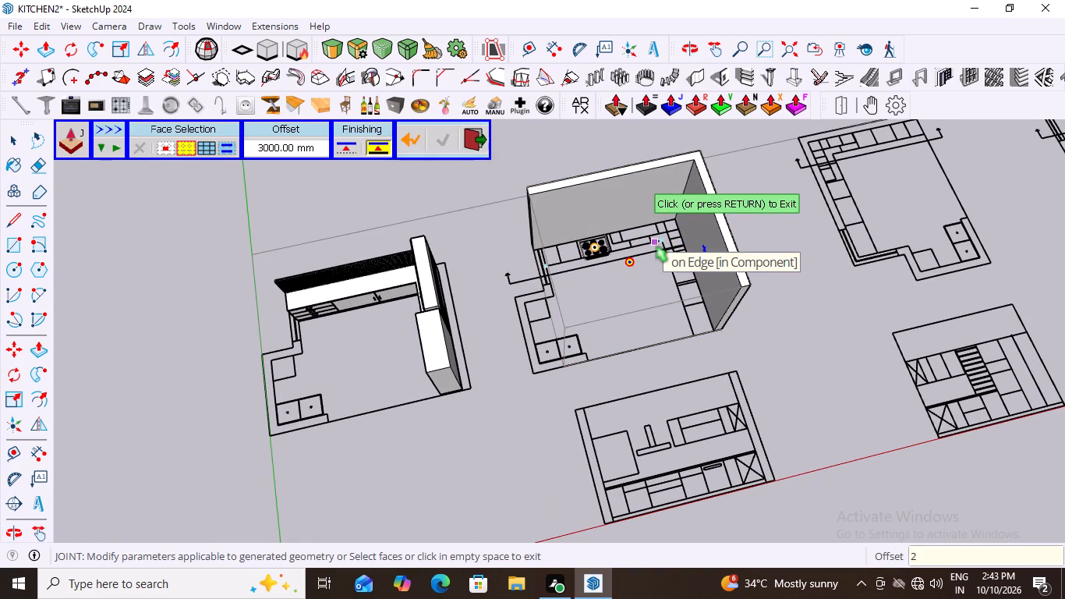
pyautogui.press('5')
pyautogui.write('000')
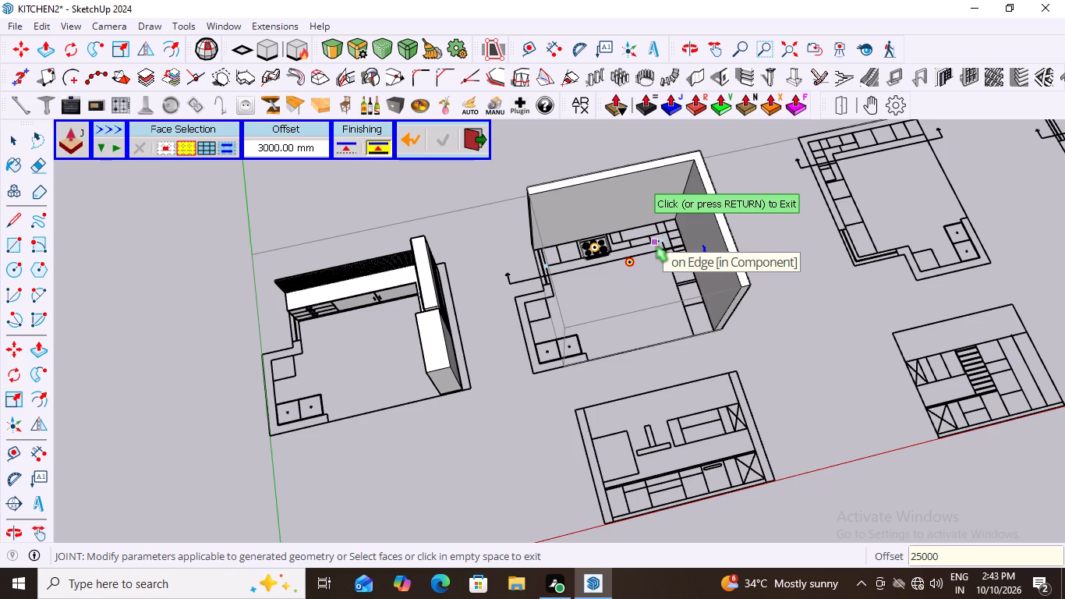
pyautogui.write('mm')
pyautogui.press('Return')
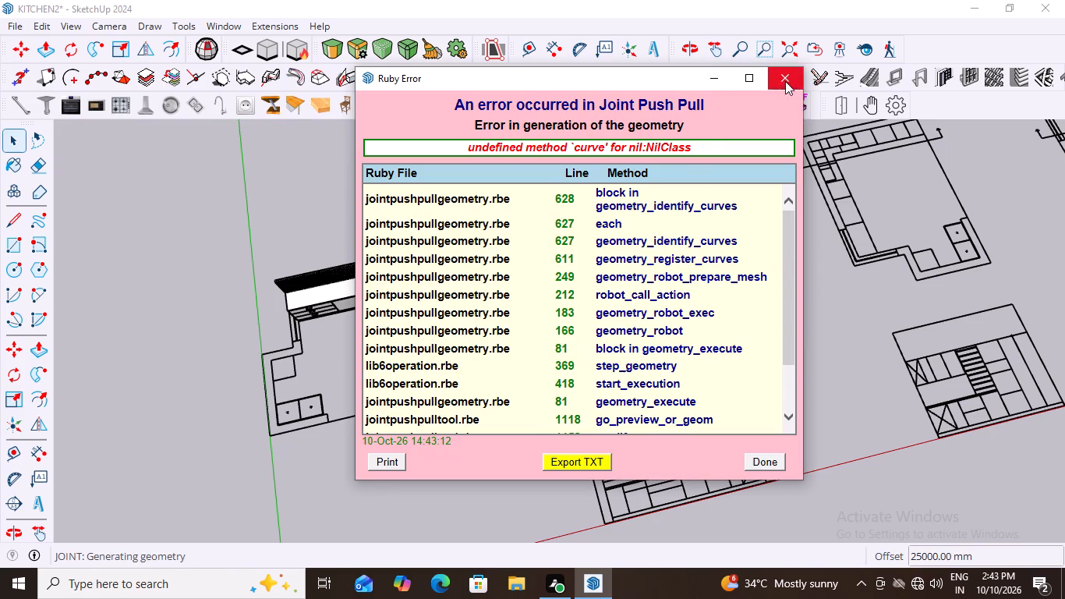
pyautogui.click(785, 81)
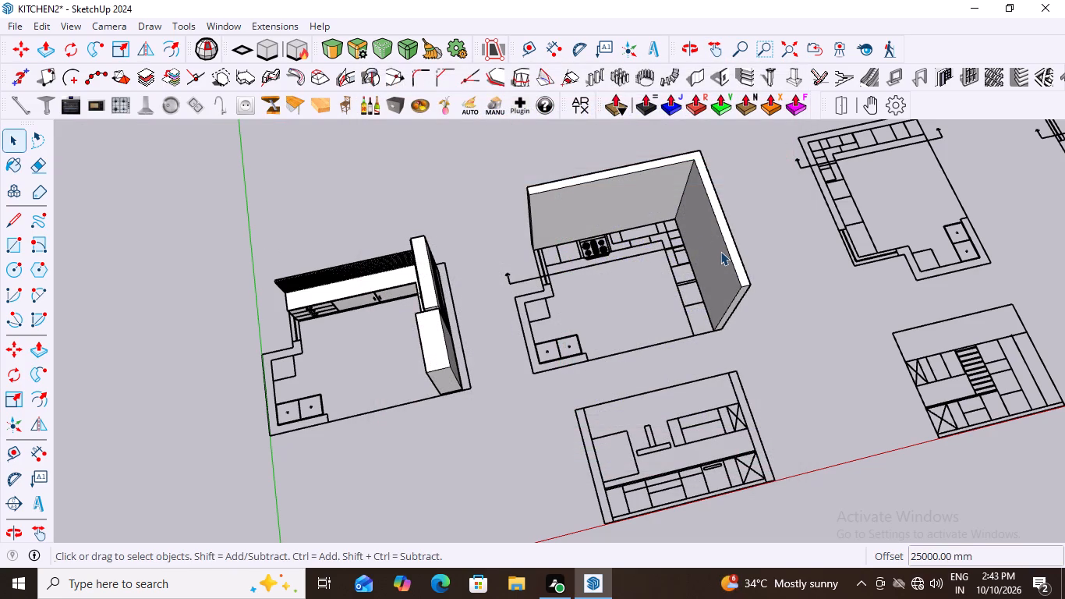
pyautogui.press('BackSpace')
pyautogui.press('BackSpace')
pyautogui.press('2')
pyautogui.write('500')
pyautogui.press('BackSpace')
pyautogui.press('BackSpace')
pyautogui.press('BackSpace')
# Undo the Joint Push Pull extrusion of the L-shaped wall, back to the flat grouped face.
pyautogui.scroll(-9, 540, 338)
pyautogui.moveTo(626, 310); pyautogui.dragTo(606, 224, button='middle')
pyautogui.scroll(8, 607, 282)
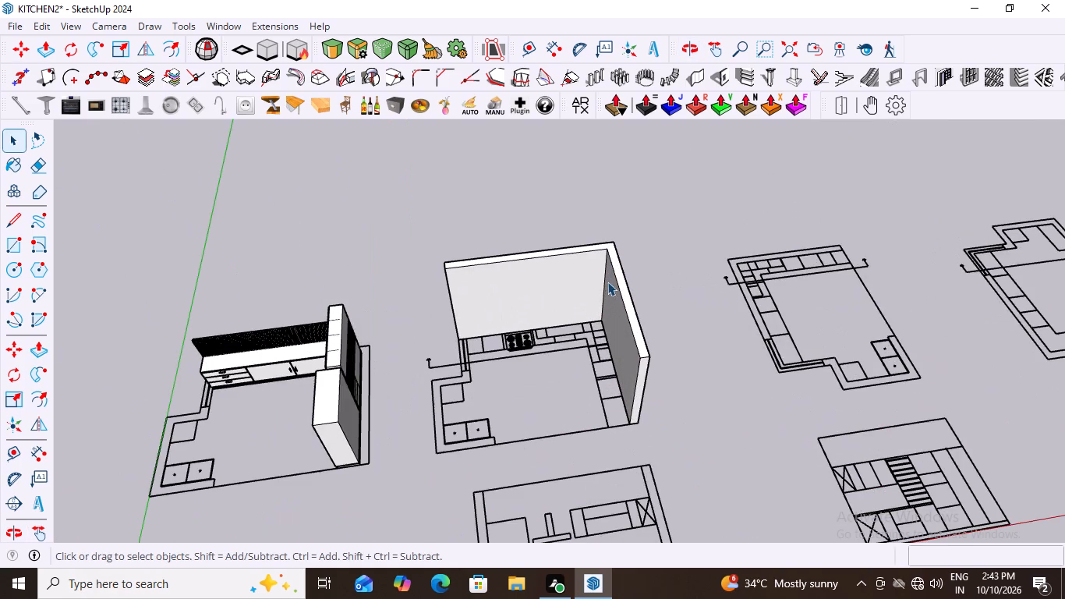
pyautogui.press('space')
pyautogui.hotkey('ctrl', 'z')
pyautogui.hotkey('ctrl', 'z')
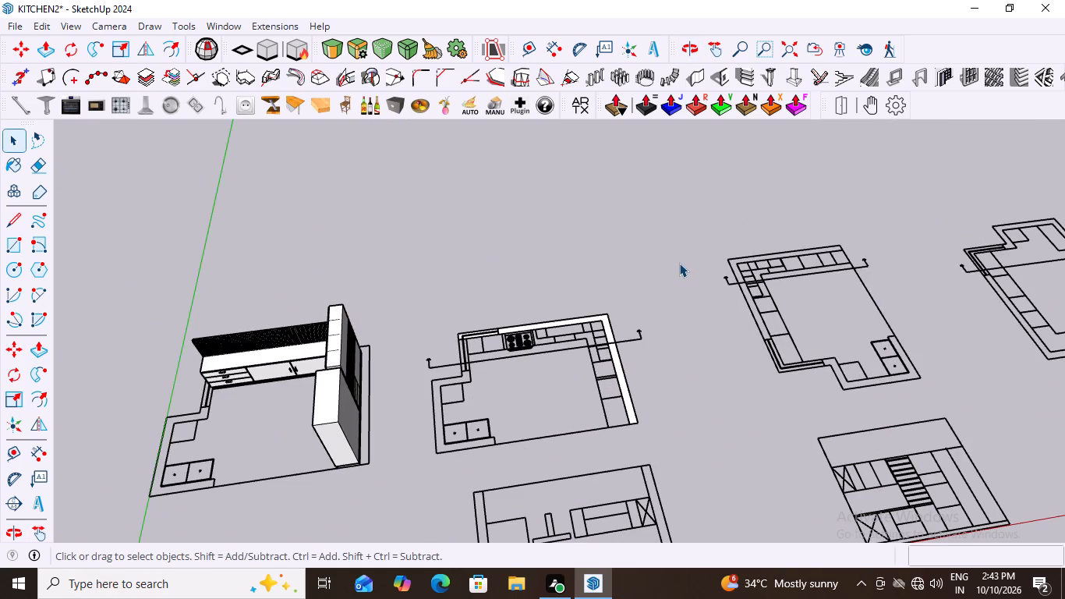
# Examine the first kitchen model's cabinets, worktop, fluted backsplash and tall unit from several angles, including from below.
pyautogui.scroll(3, 595, 382)
pyautogui.moveTo(612, 375); pyautogui.dragTo(610, 409, button='middle')
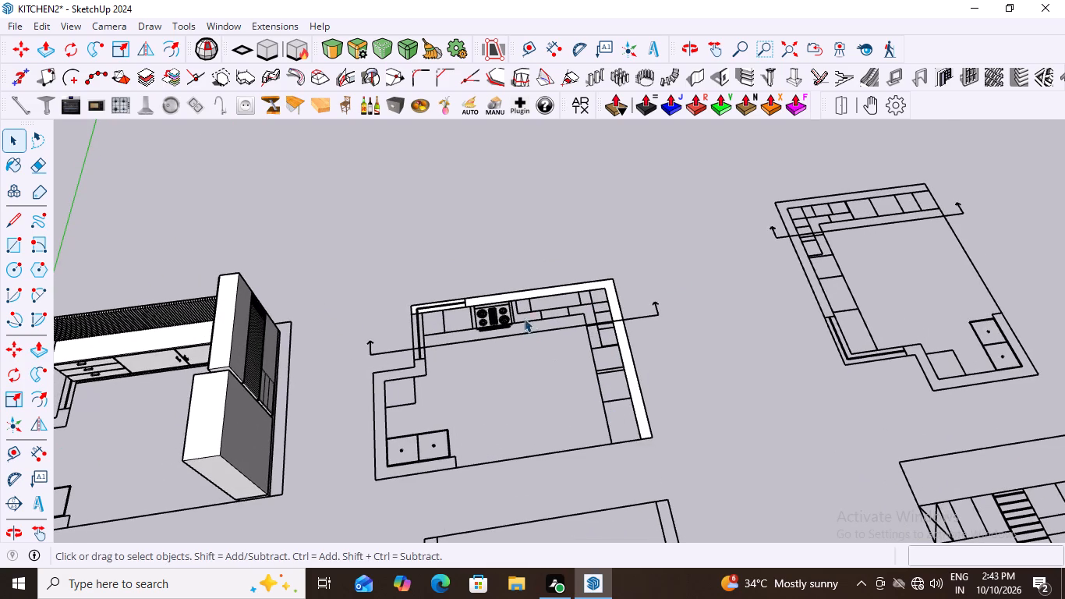
pyautogui.scroll(-4, 573, 292)
pyautogui.scroll(-2, 448, 372)
pyautogui.moveTo(354, 357); pyautogui.dragTo(700, 104, button='middle')
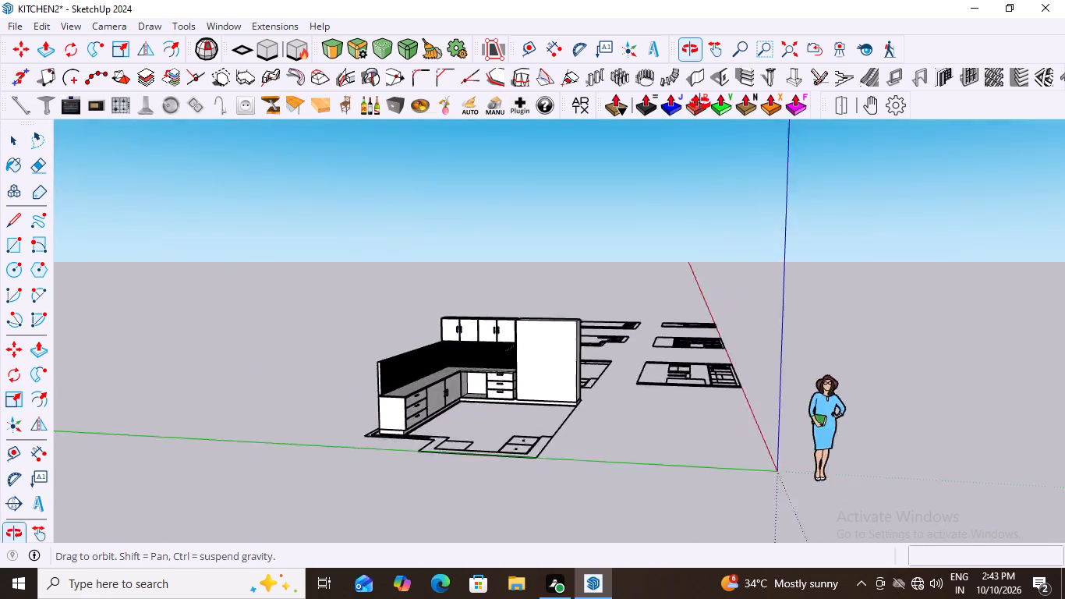
pyautogui.moveTo(700, 104); pyautogui.dragTo(626, 136, button='middle')
pyautogui.scroll(11, 378, 452)
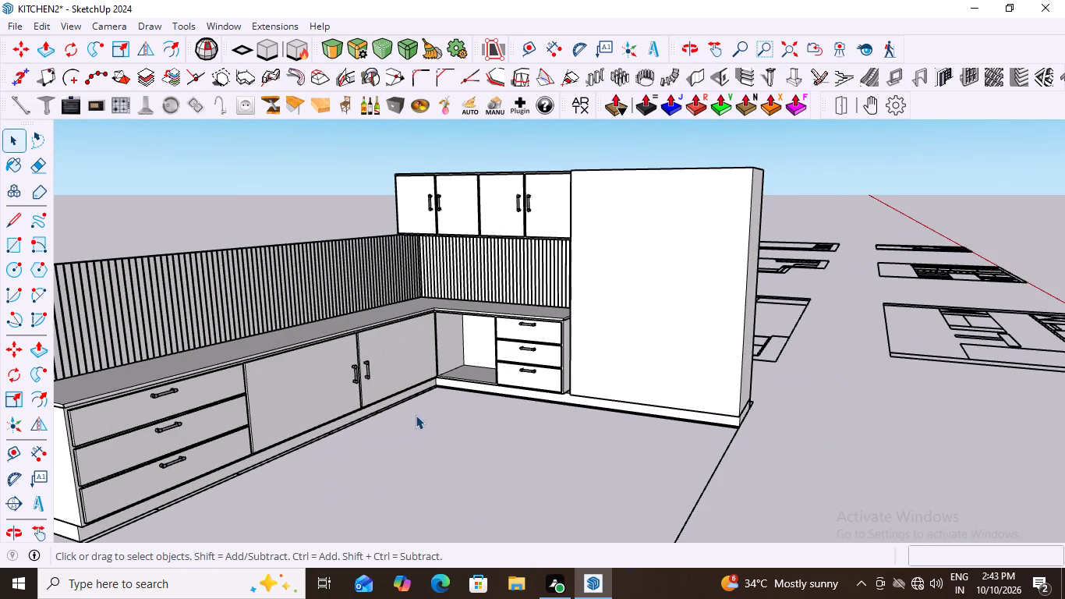
pyautogui.scroll(-2, 416, 415)
pyautogui.moveTo(400, 407); pyautogui.dragTo(391, 392, button='middle')
pyautogui.scroll(5, 391, 392)
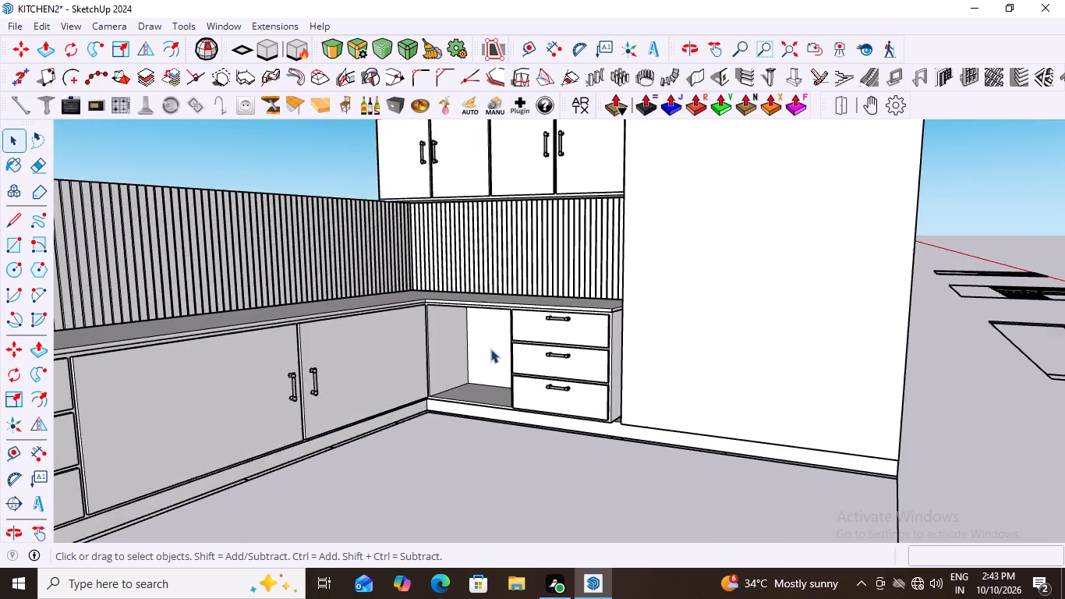
pyautogui.scroll(2, 490, 349)
pyautogui.scroll(-7, 476, 363)
pyautogui.moveTo(490, 409); pyautogui.dragTo(223, 370, button='middle')
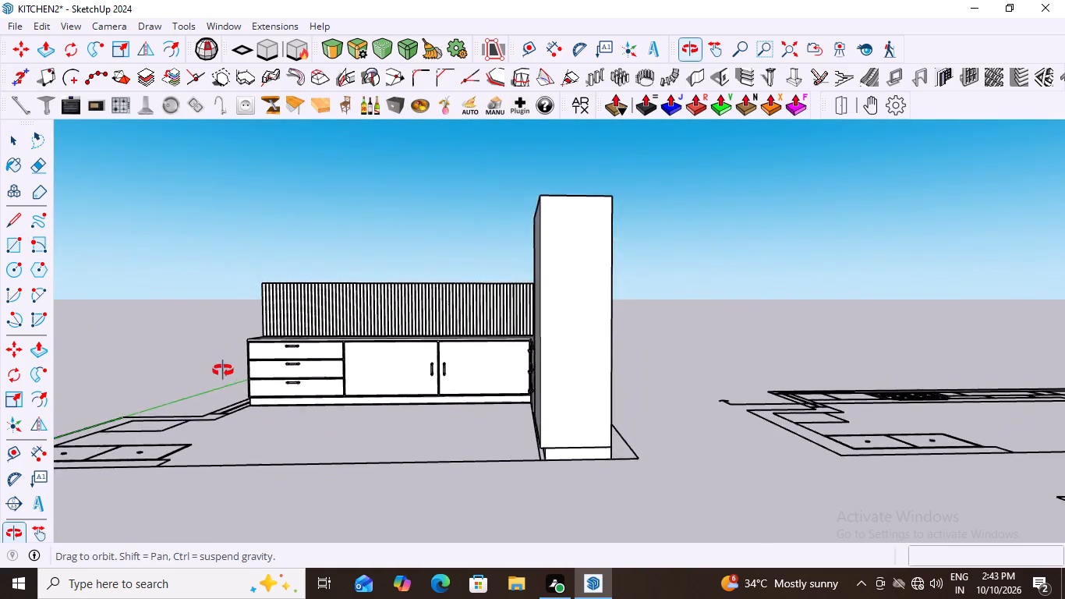
pyautogui.moveTo(223, 370); pyautogui.dragTo(520, 487, button='middle')
pyautogui.moveTo(561, 529); pyautogui.dragTo(495, 598, button='middle')
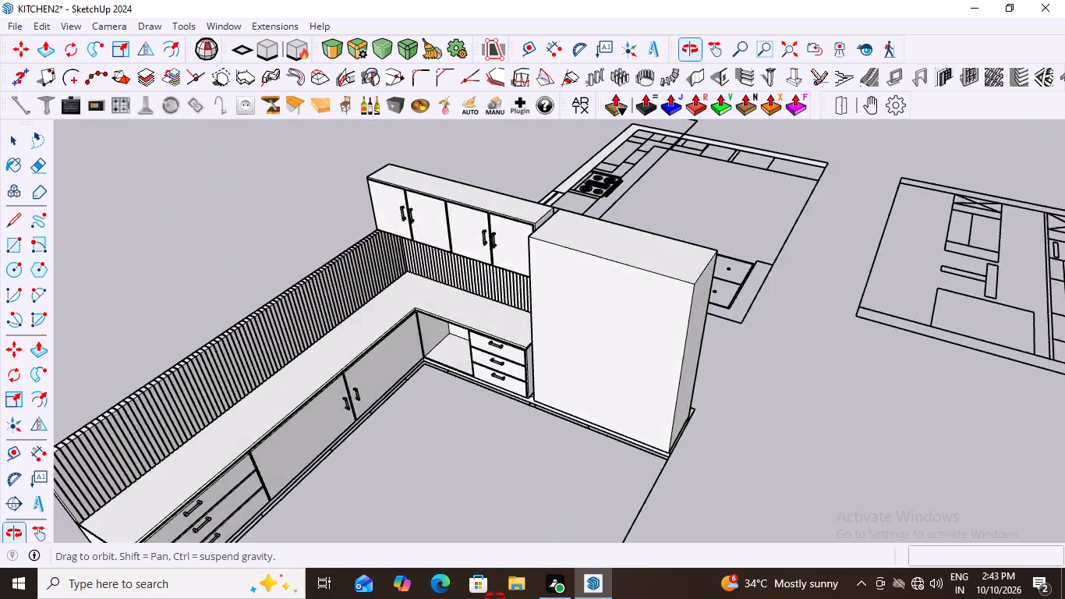
pyautogui.moveTo(495, 598); pyautogui.dragTo(621, 203, button='middle')
pyautogui.moveTo(643, 296); pyautogui.dragTo(531, 189, button='middle')
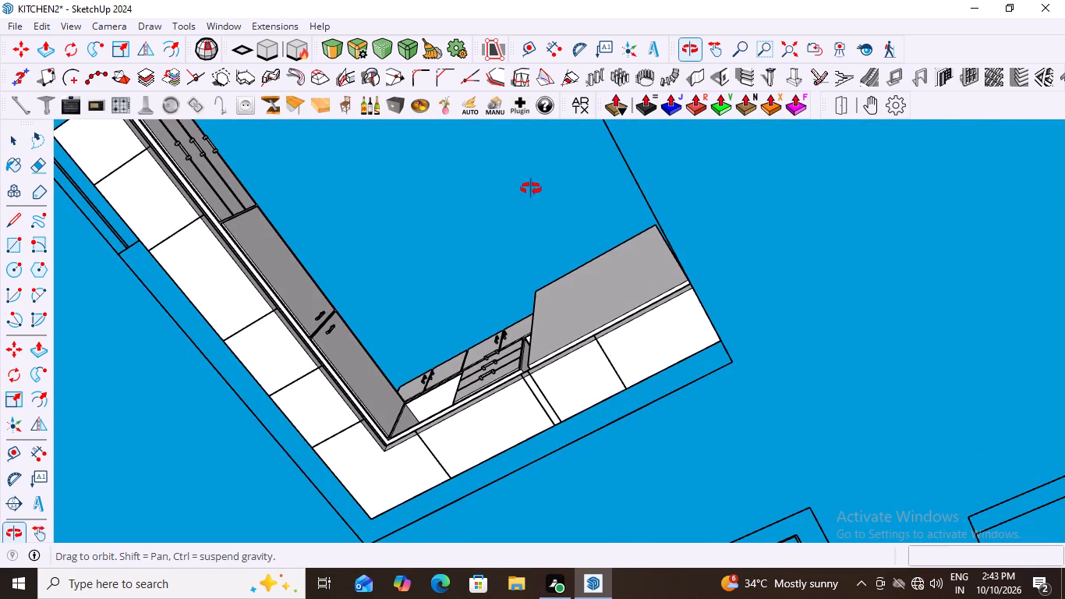
pyautogui.moveTo(531, 189); pyautogui.dragTo(394, 441, button='middle')
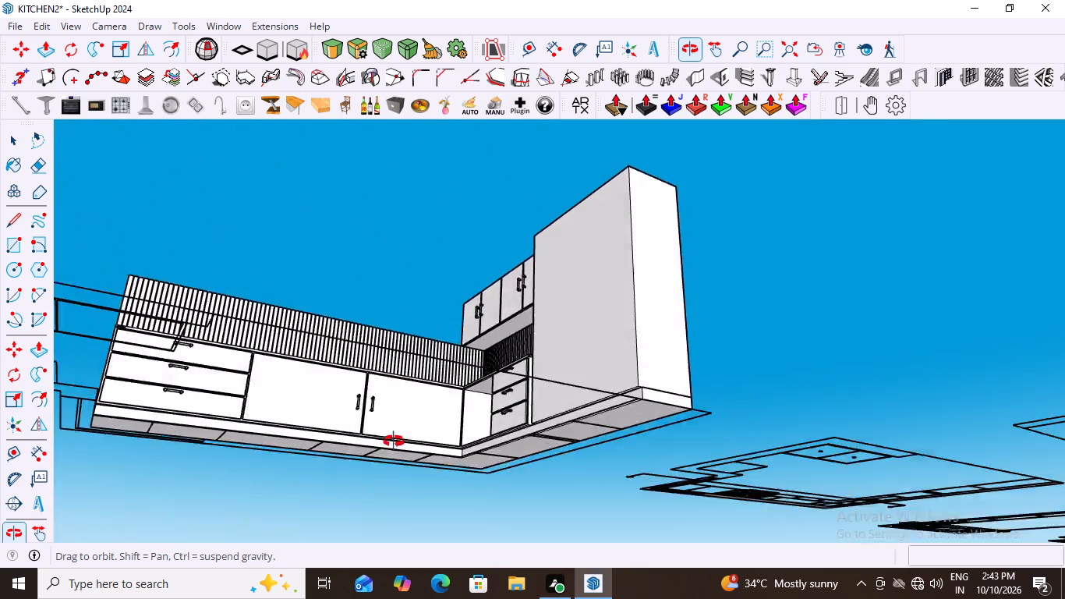
pyautogui.moveTo(394, 441); pyautogui.dragTo(304, 548, button='middle')
pyautogui.scroll(-2, 304, 548)
pyautogui.scroll(-3, 333, 423)
pyautogui.moveTo(333, 423); pyautogui.dragTo(380, 525, button='middle')
pyautogui.scroll(-4, 381, 526)
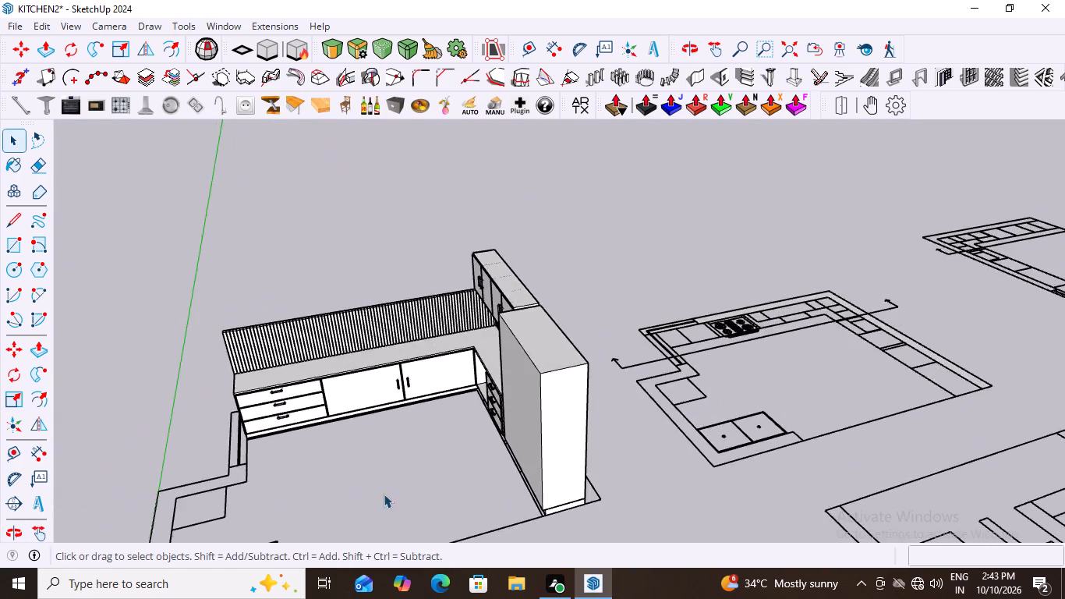
pyautogui.scroll(-7, 384, 494)
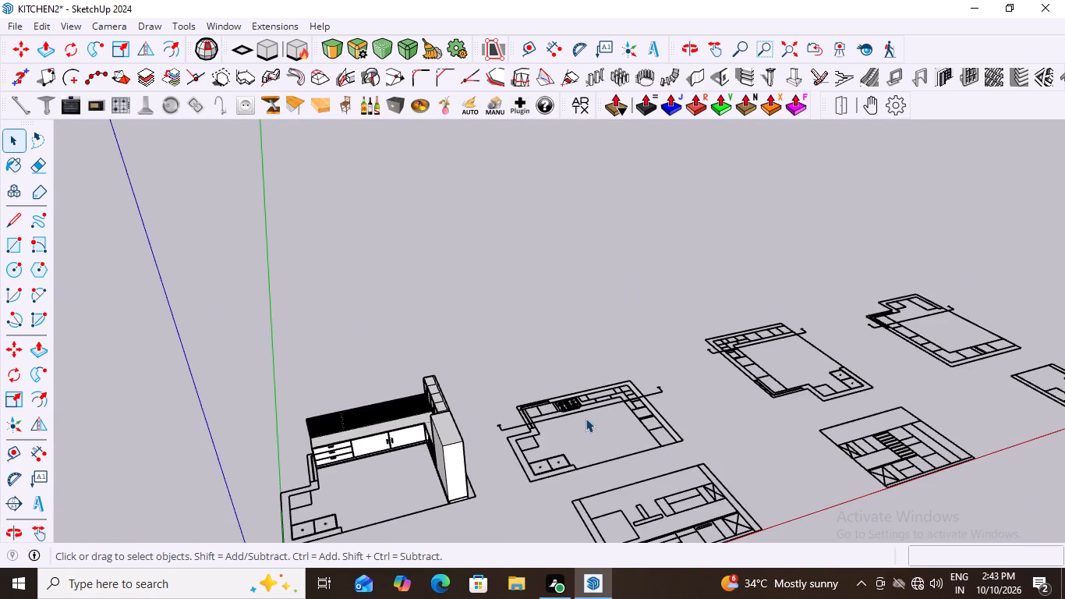
# Open the L-shaped wall group on the second plan and extrude its face upward about 2800 mm with Push/Pull.
pyautogui.scroll(2, 586, 418)
pyautogui.moveTo(533, 480); pyautogui.dragTo(475, 555, button='middle')
pyautogui.scroll(3, 605, 308)
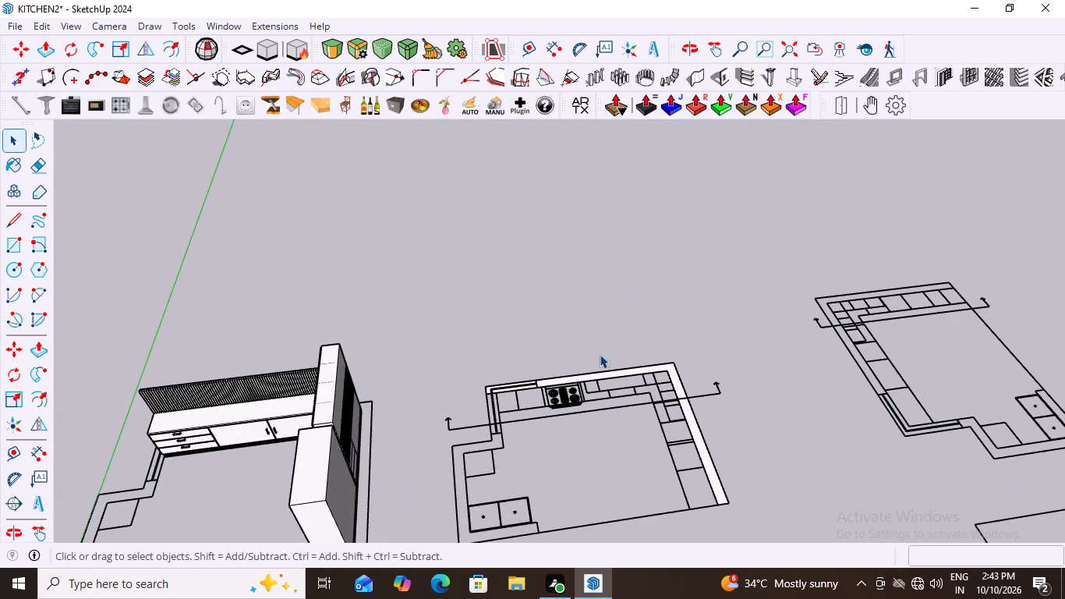
pyautogui.click(589, 375)
pyautogui.click(589, 375)
pyautogui.click(589, 375)
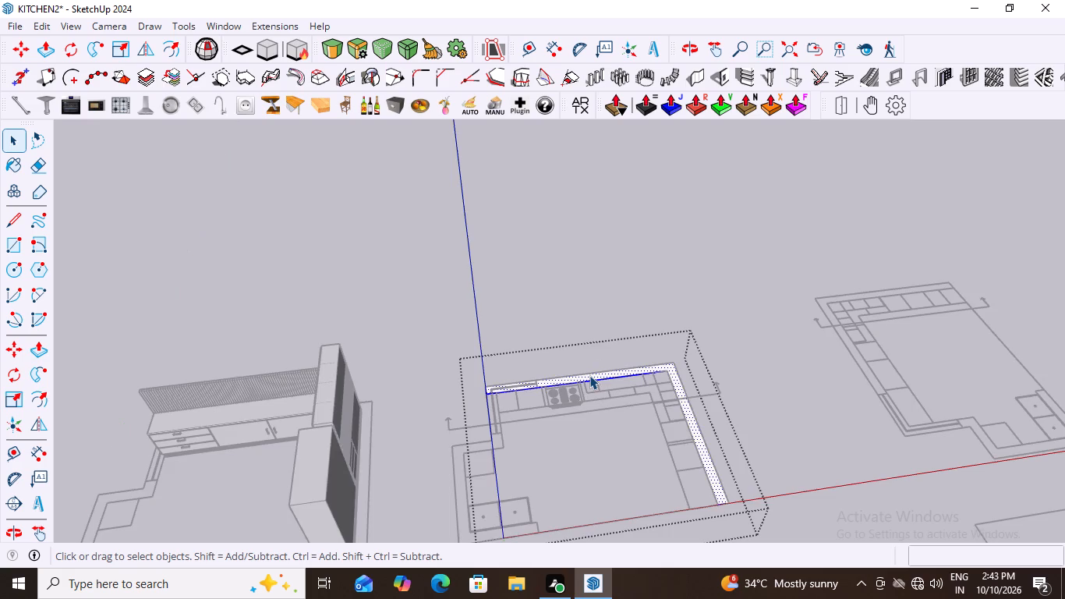
pyautogui.press('p')
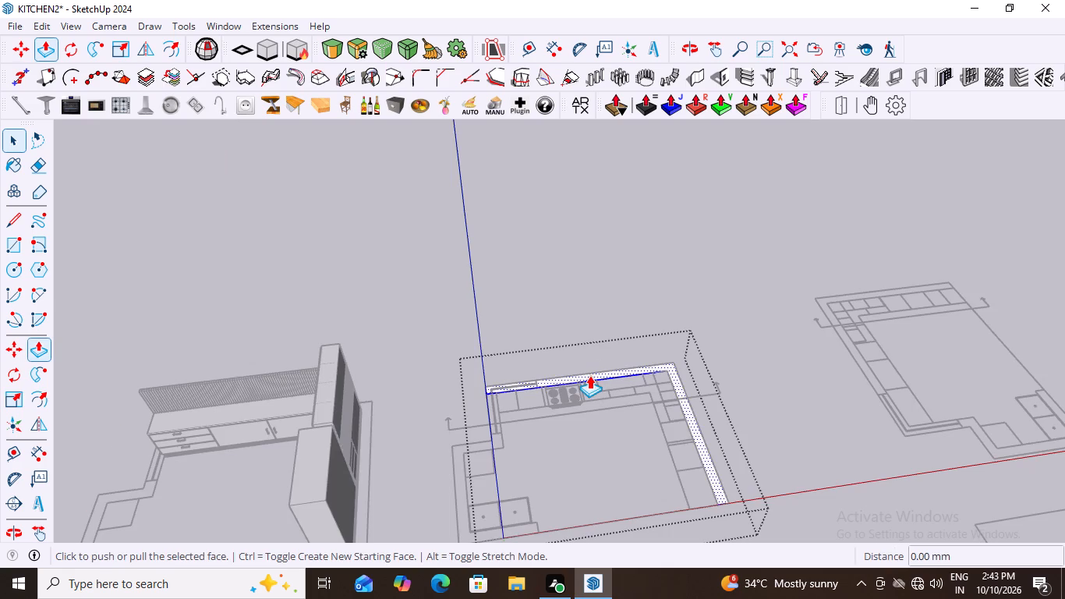
pyautogui.click(588, 367)
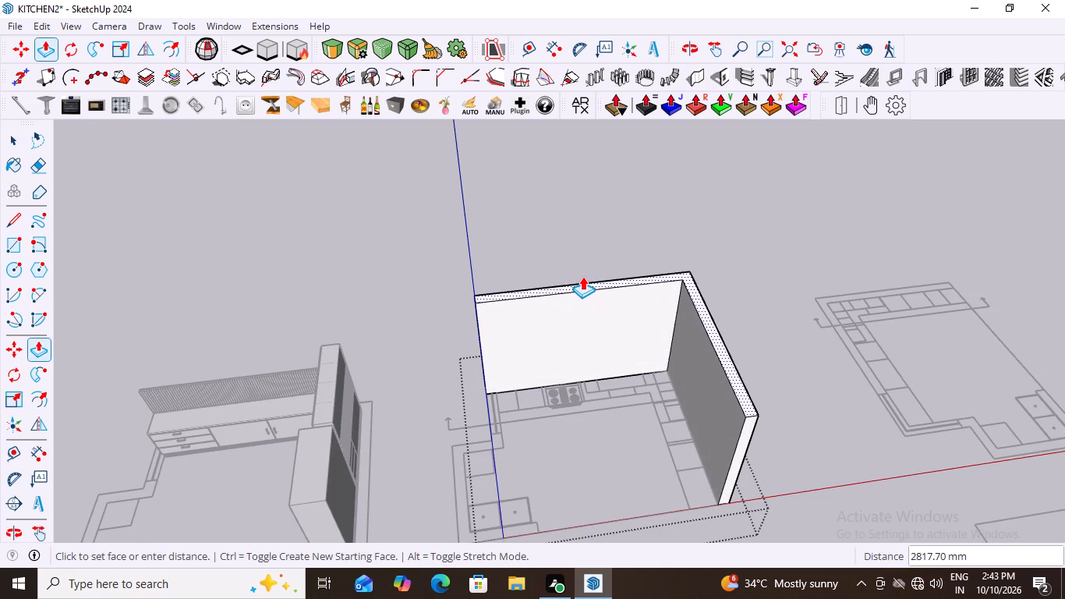
pyautogui.click(578, 280)
pyautogui.press('space')
pyautogui.click(322, 202)
# Move the L-shaped wall group about 7076 mm from the second plan onto the matching outer corner of the first kitchen's plan.
pyautogui.scroll(-4, 506, 253)
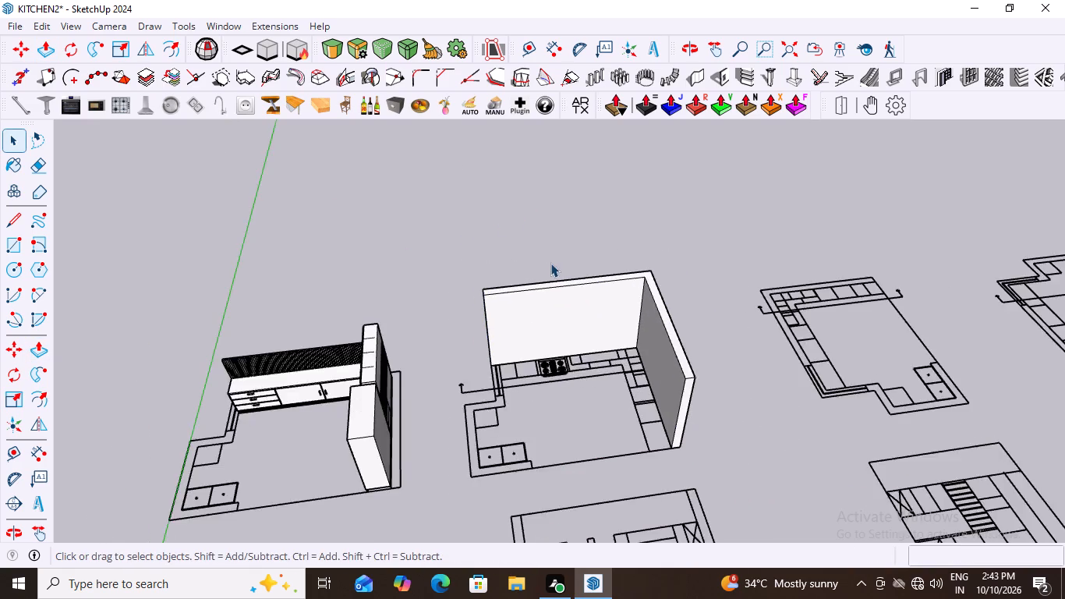
pyautogui.scroll(-2, 550, 263)
pyautogui.moveTo(640, 359); pyautogui.dragTo(301, 389, button='middle')
pyautogui.scroll(2, 752, 400)
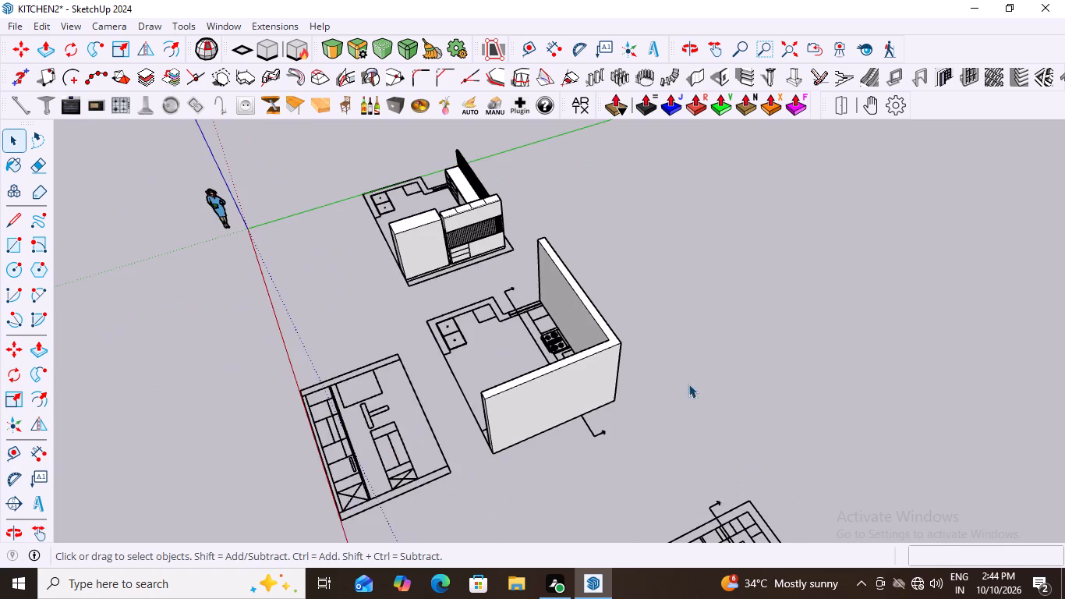
pyautogui.moveTo(678, 384); pyautogui.dragTo(554, 359, button='middle')
pyautogui.scroll(4, 557, 362)
pyautogui.click(514, 341)
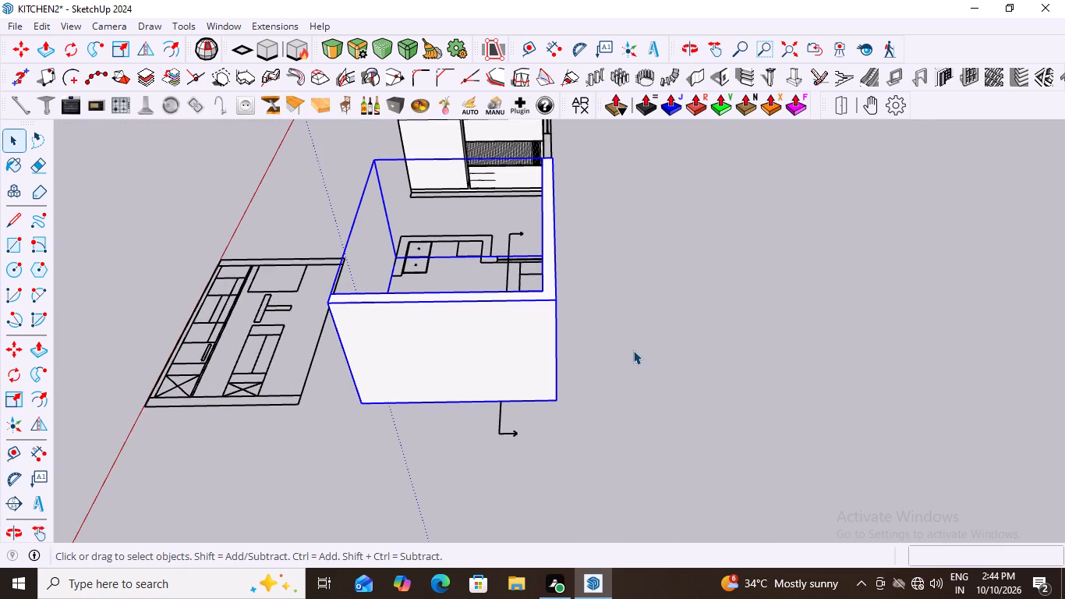
pyautogui.press('m')
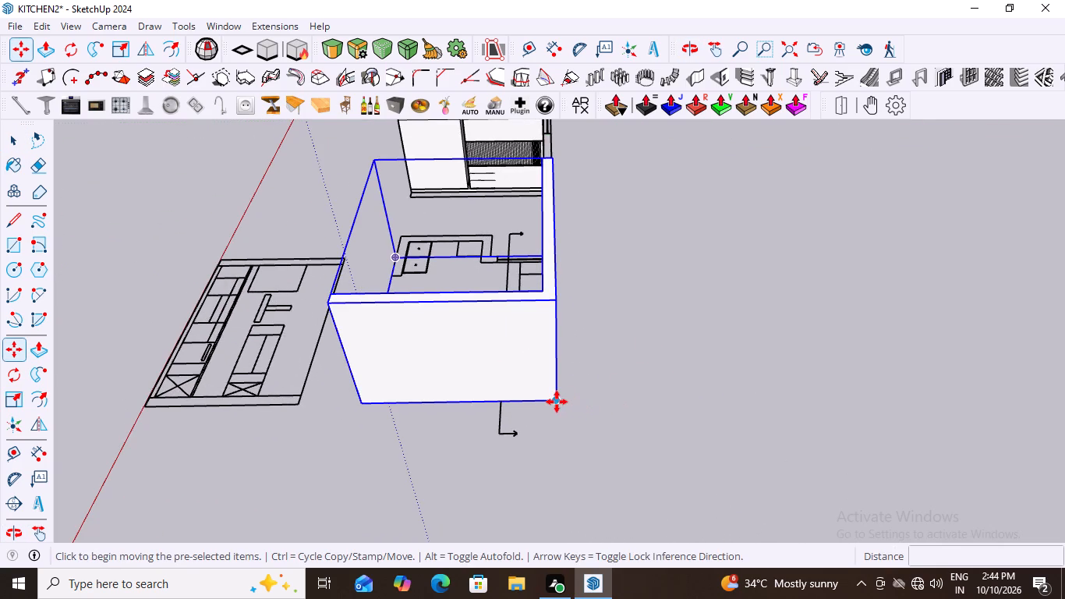
pyautogui.click(557, 402)
pyautogui.scroll(6, 559, 202)
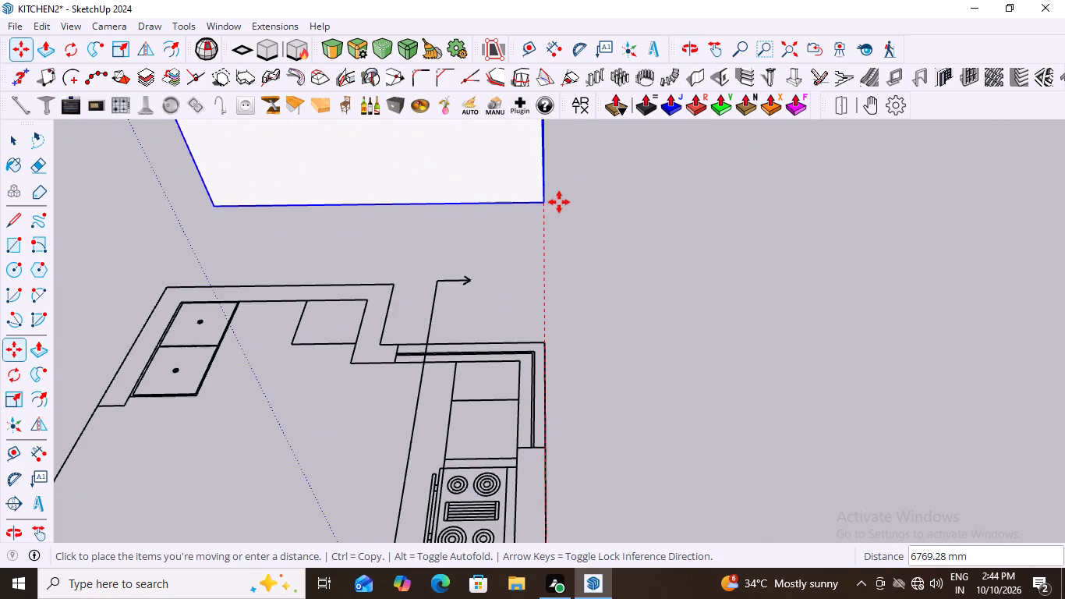
pyautogui.scroll(7, 559, 202)
pyautogui.scroll(-11, 559, 202)
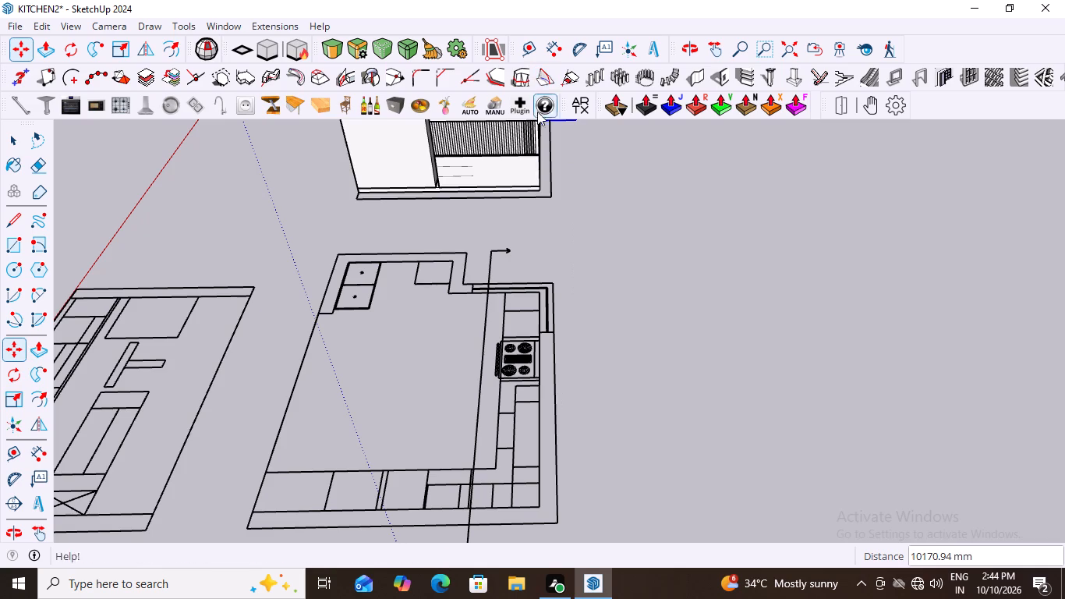
pyautogui.scroll(3, 552, 196)
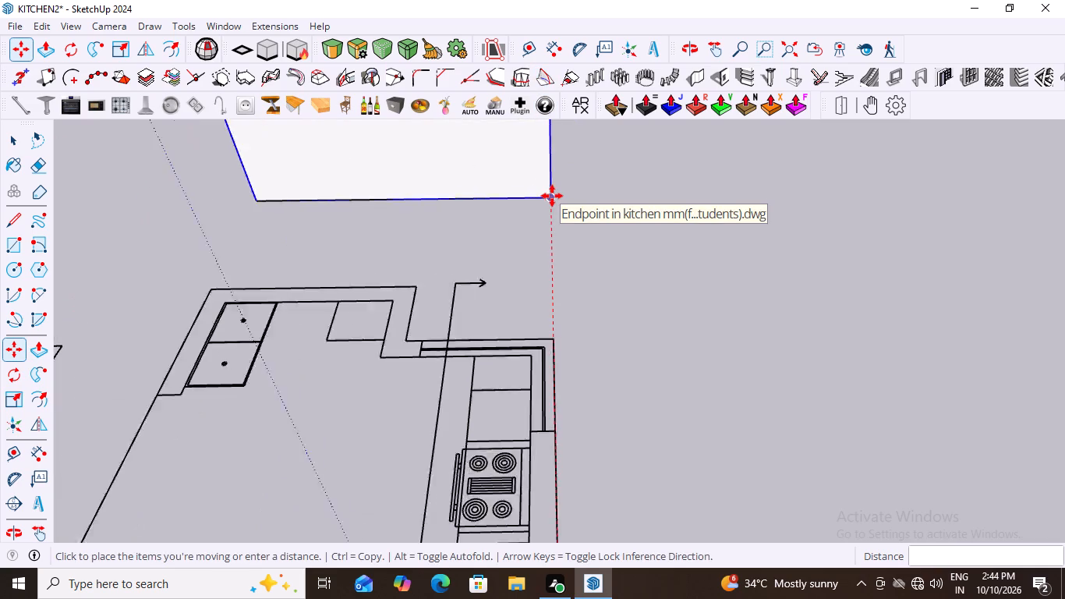
pyautogui.scroll(17, 552, 196)
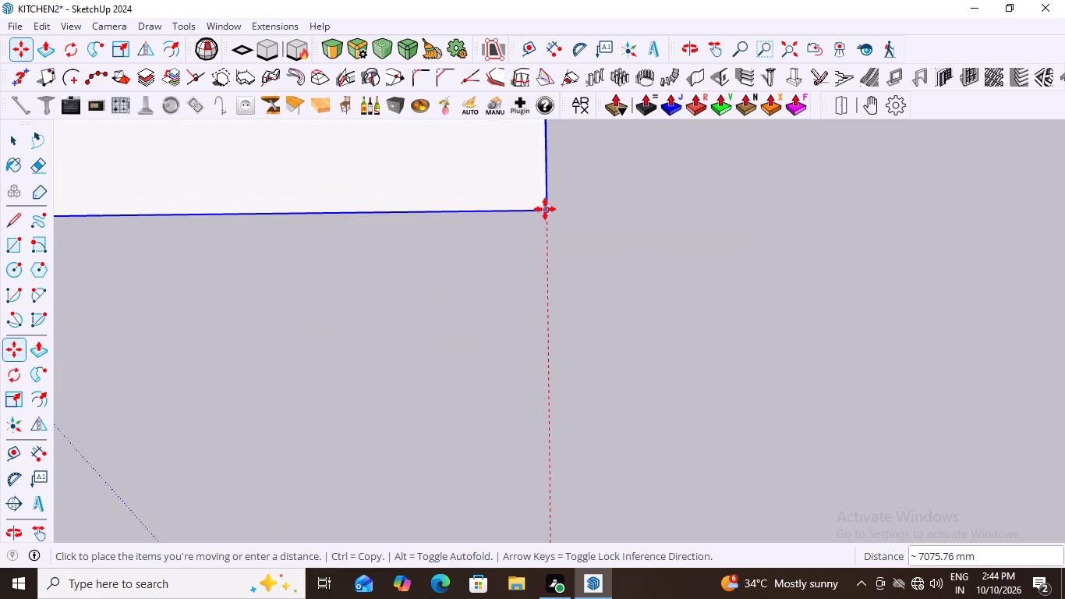
pyautogui.click(545, 209)
pyautogui.scroll(-20, 607, 310)
pyautogui.scroll(-8, 607, 310)
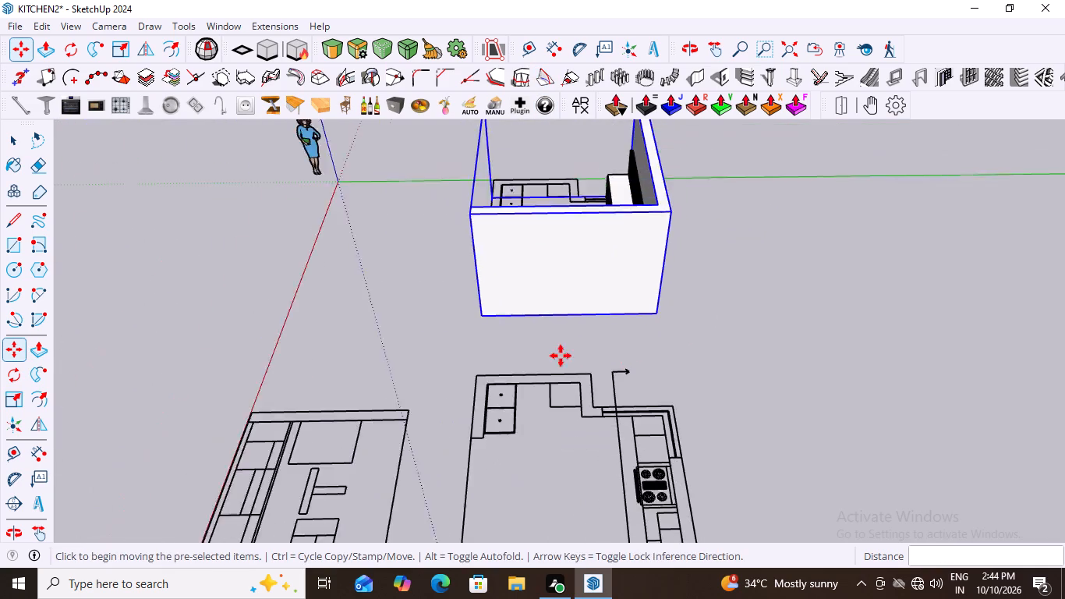
pyautogui.scroll(-3, 561, 356)
pyautogui.press('space')
pyautogui.click(447, 295)
# Examine how the L-shaped walls fit around the first kitchen's cabinets, fluted backsplash and tall unit from several angles.
pyautogui.moveTo(463, 309); pyautogui.dragTo(964, 302, button='middle')
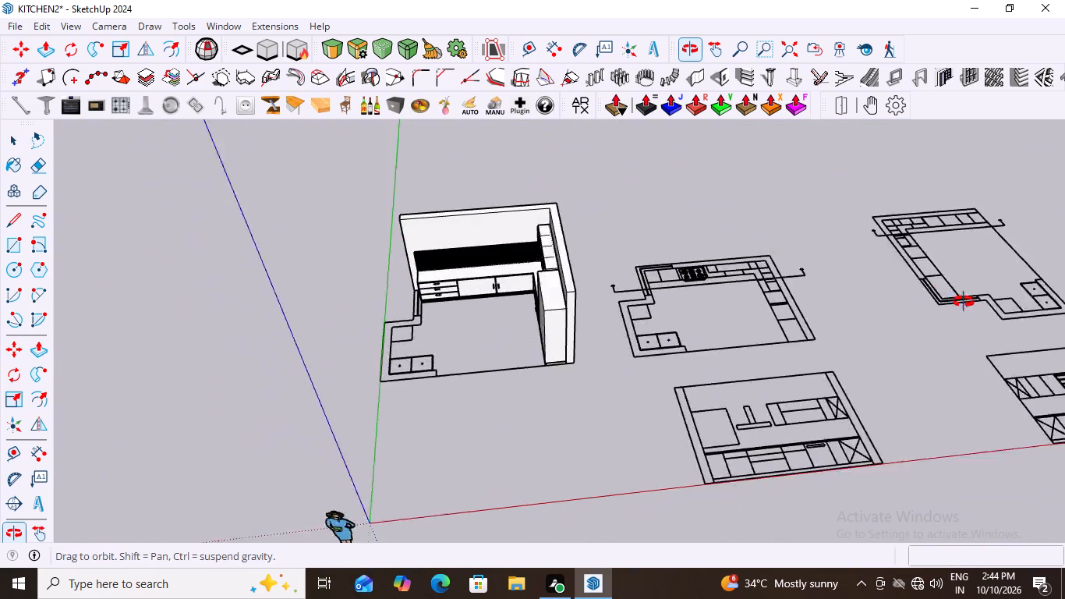
pyautogui.moveTo(964, 302); pyautogui.dragTo(984, 292, button='middle')
pyautogui.scroll(12, 419, 267)
pyautogui.moveTo(446, 285); pyautogui.dragTo(553, 296, button='middle')
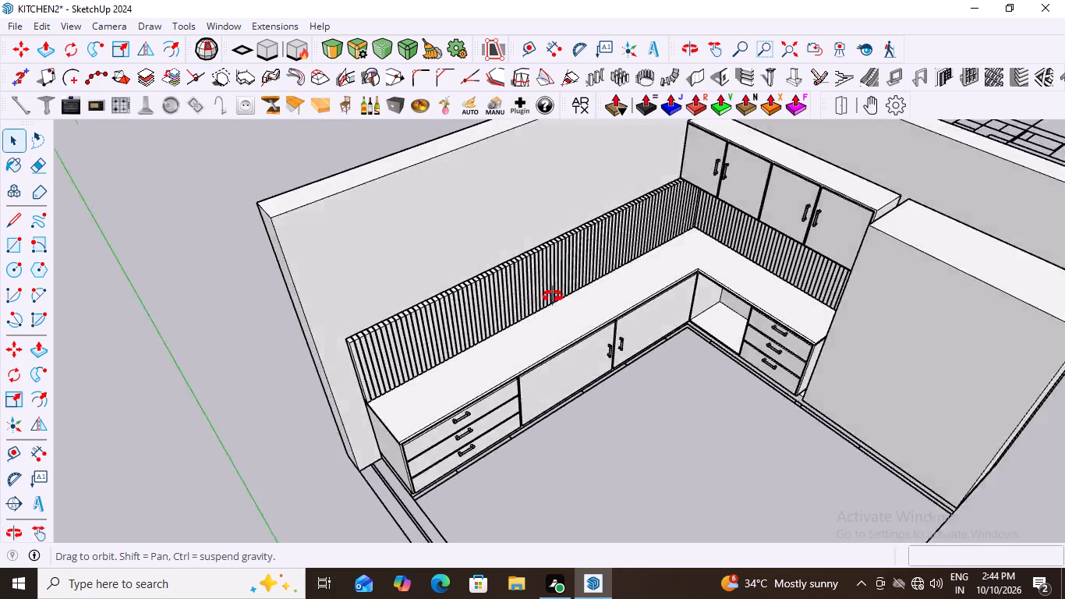
pyautogui.moveTo(553, 296); pyautogui.dragTo(457, 272, button='middle')
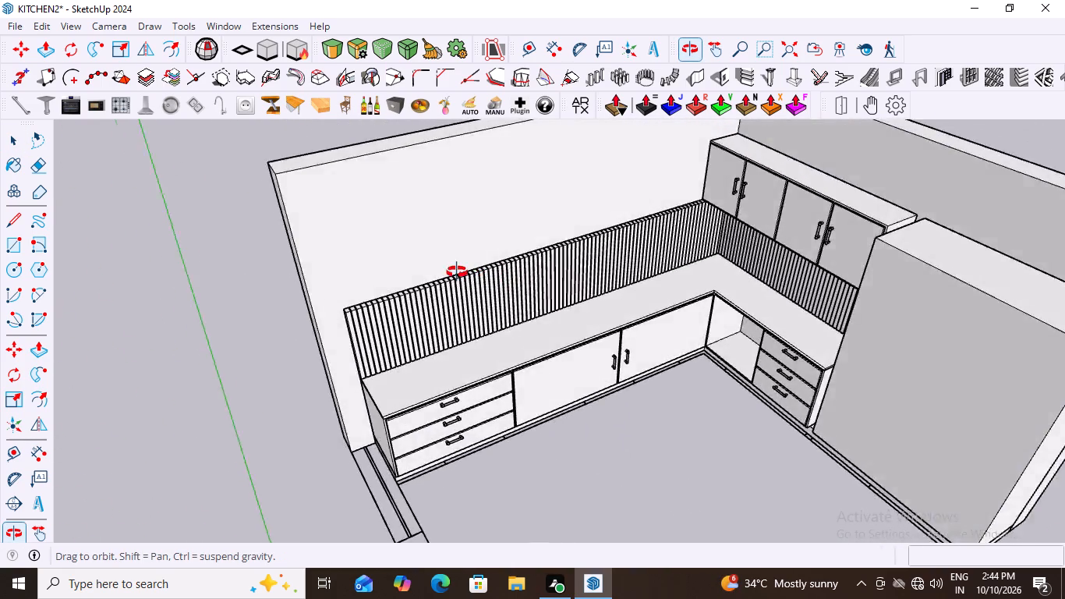
pyautogui.moveTo(457, 272); pyautogui.dragTo(363, 197, button='middle')
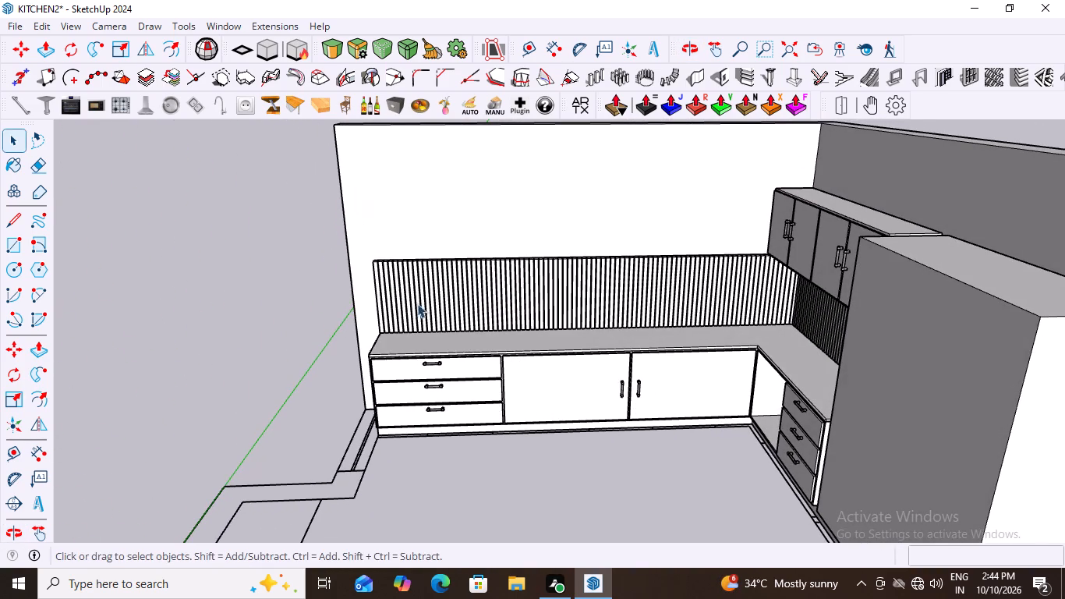
pyautogui.scroll(3, 501, 322)
pyautogui.scroll(-6, 501, 322)
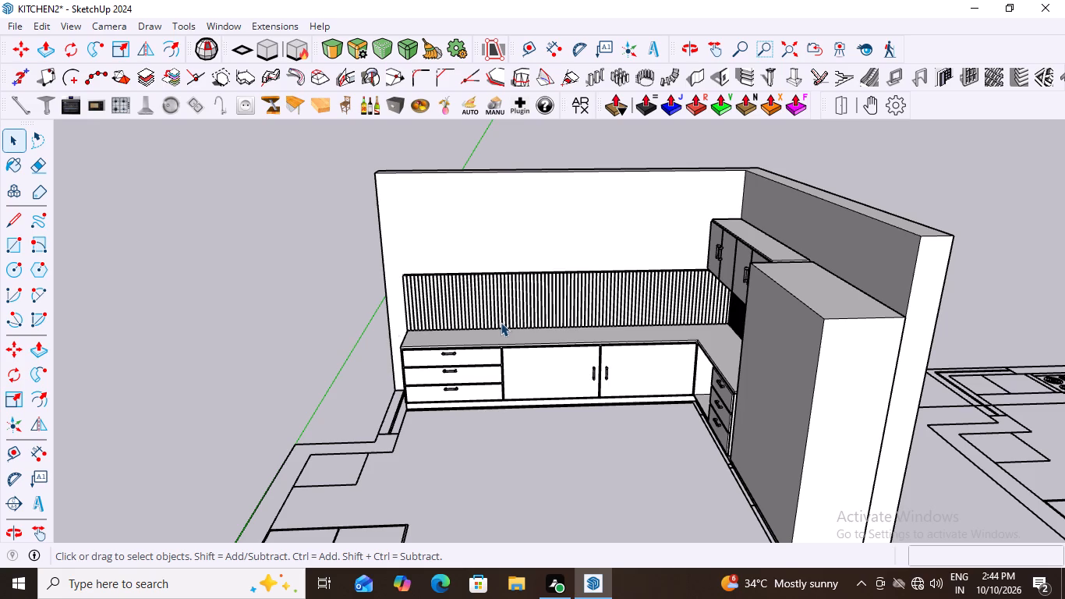
pyautogui.scroll(-5, 401, 335)
pyautogui.scroll(-2, 313, 353)
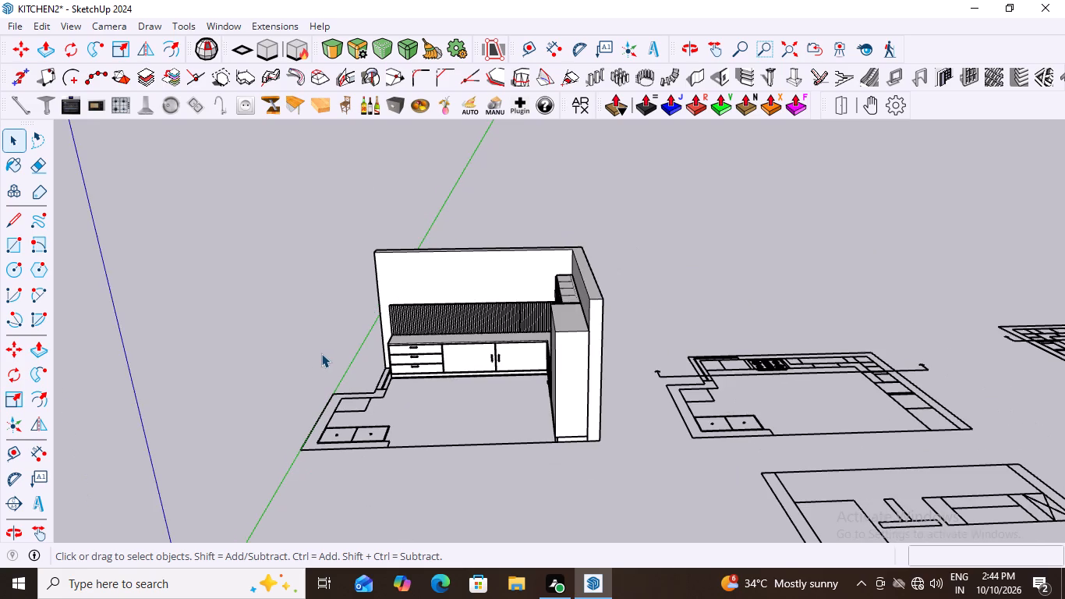
pyautogui.moveTo(324, 353); pyautogui.dragTo(588, 378, button='middle')
pyautogui.scroll(-1, 561, 366)
pyautogui.scroll(2, 589, 275)
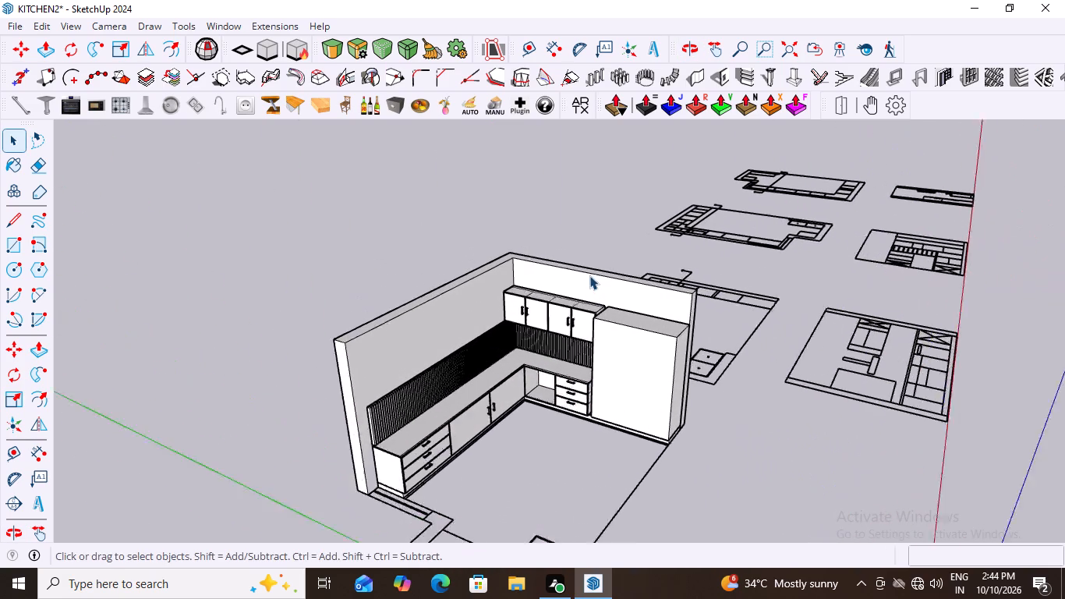
pyautogui.scroll(1, 589, 275)
pyautogui.moveTo(587, 279); pyautogui.dragTo(562, 300, button='middle')
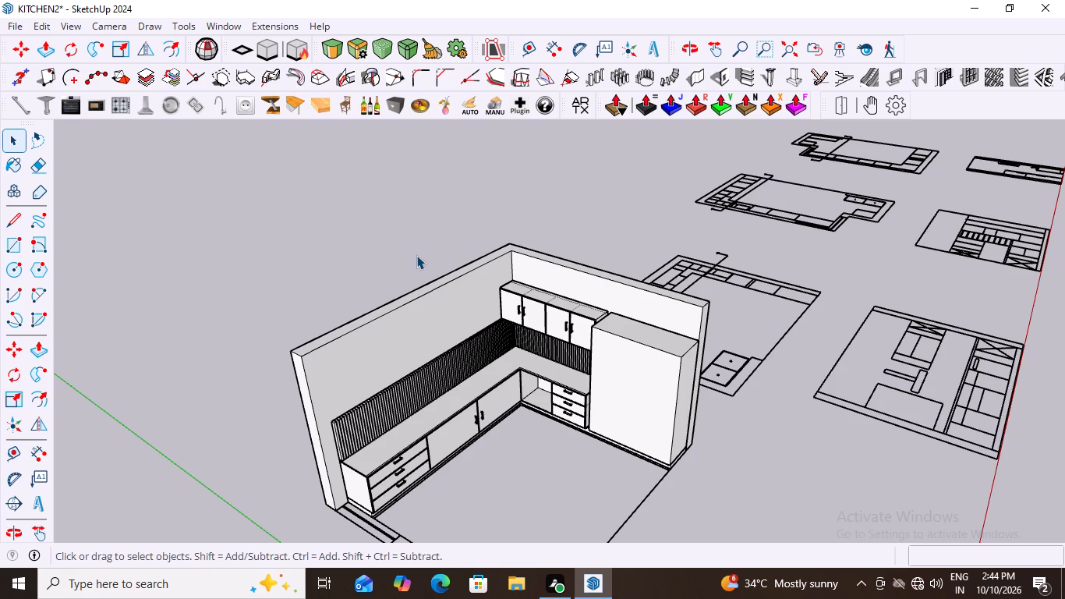
pyautogui.scroll(-3, 423, 457)
pyautogui.moveTo(639, 518); pyautogui.dragTo(557, 530, button='middle')
pyautogui.moveTo(523, 365); pyautogui.dragTo(783, 357, button='middle')
pyautogui.scroll(2, 586, 307)
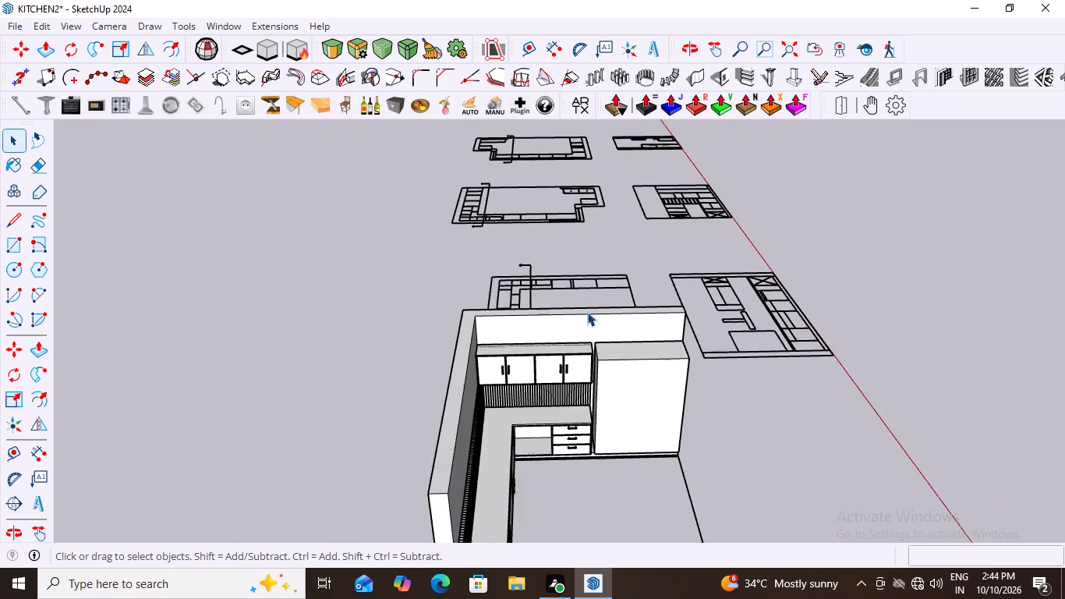
pyautogui.moveTo(621, 344); pyautogui.dragTo(505, 363, button='middle')
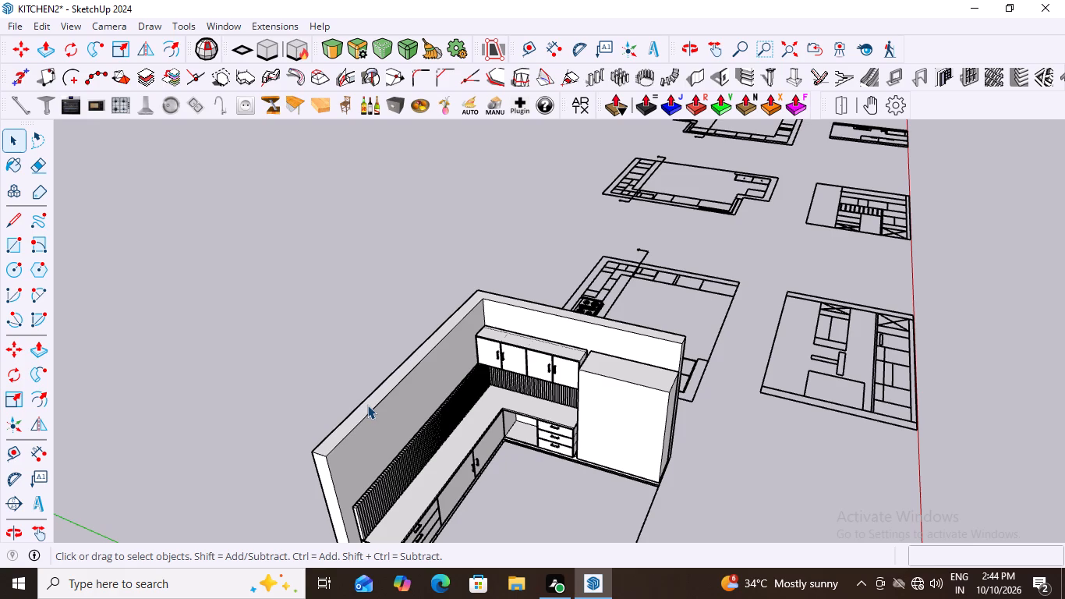
# Open the L-shaped wall group and push its top face down about 570 mm, level with the tall unit's top.
pyautogui.click(367, 405)
pyautogui.doubleClick(367, 399)
pyautogui.click(367, 402)
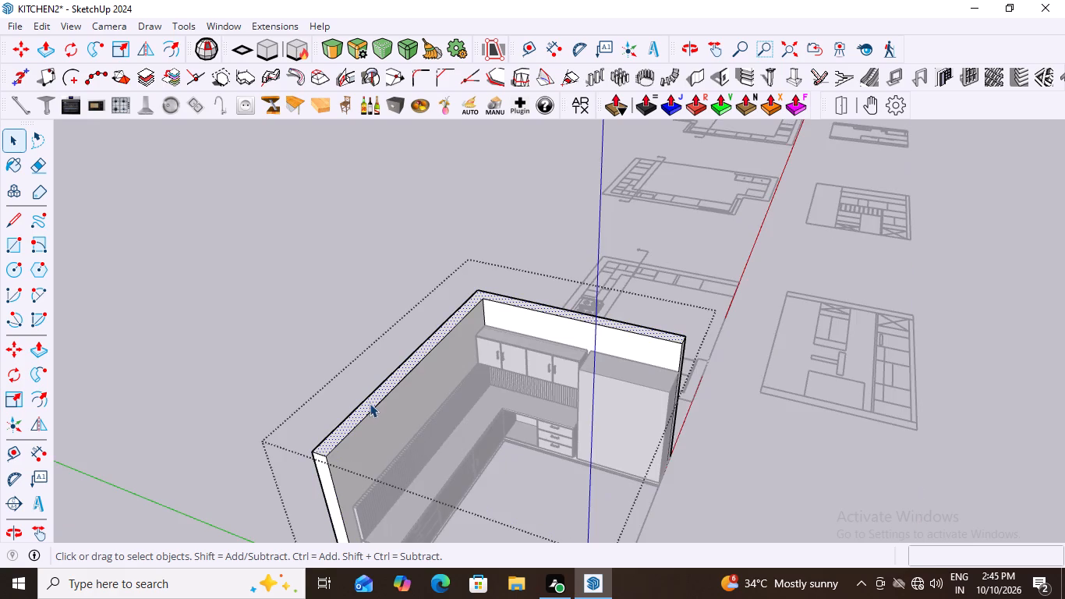
pyautogui.press('p')
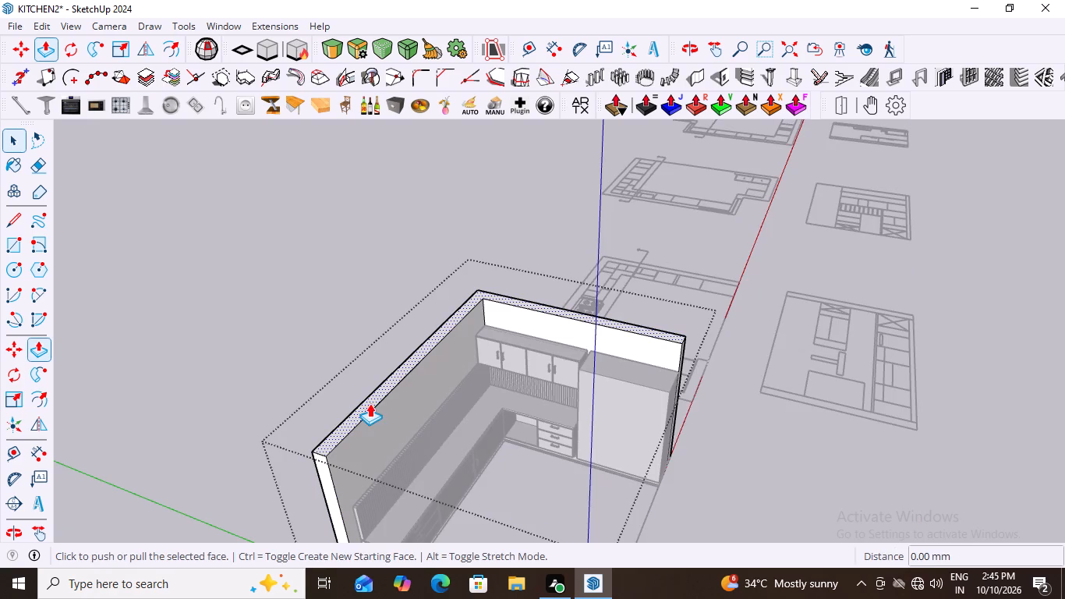
pyautogui.click(369, 396)
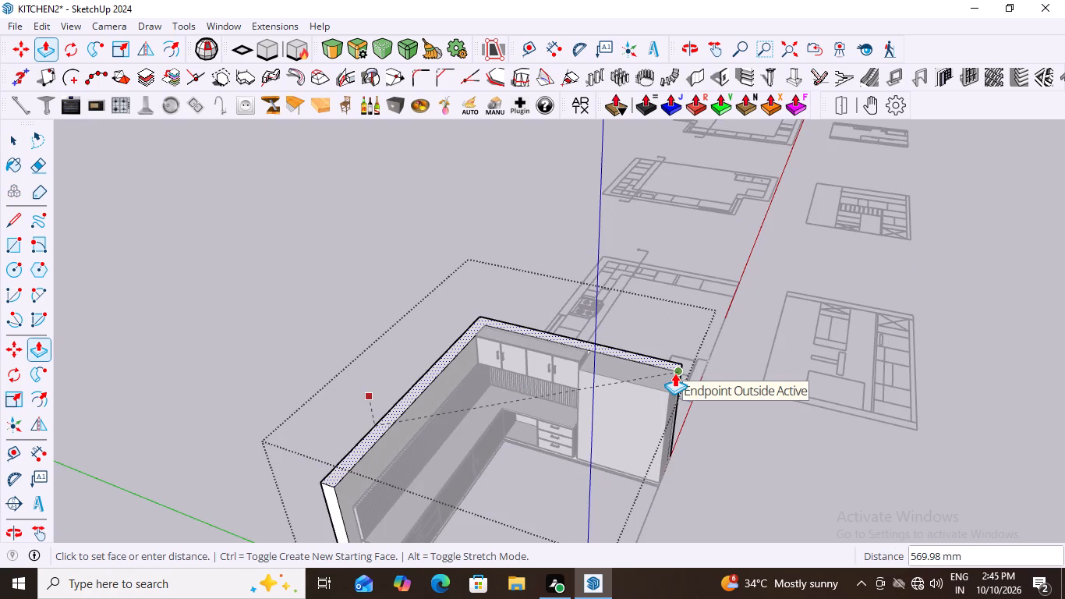
pyautogui.scroll(9, 674, 373)
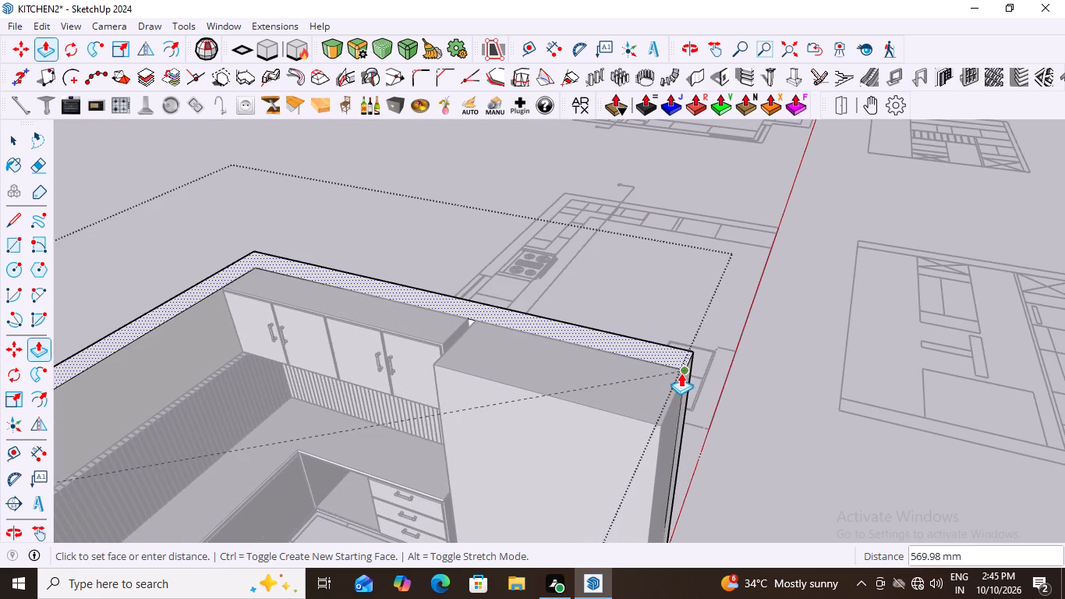
pyautogui.click(680, 374)
pyautogui.press('space')
pyautogui.click(778, 383)
# Raise the top face of the L-shaped wall around the first kitchen by 6" with Push/Pull.
pyautogui.moveTo(718, 403); pyautogui.dragTo(460, 339, button='middle')
pyautogui.scroll(-10, 458, 340)
pyautogui.moveTo(498, 399); pyautogui.dragTo(561, 407, button='middle')
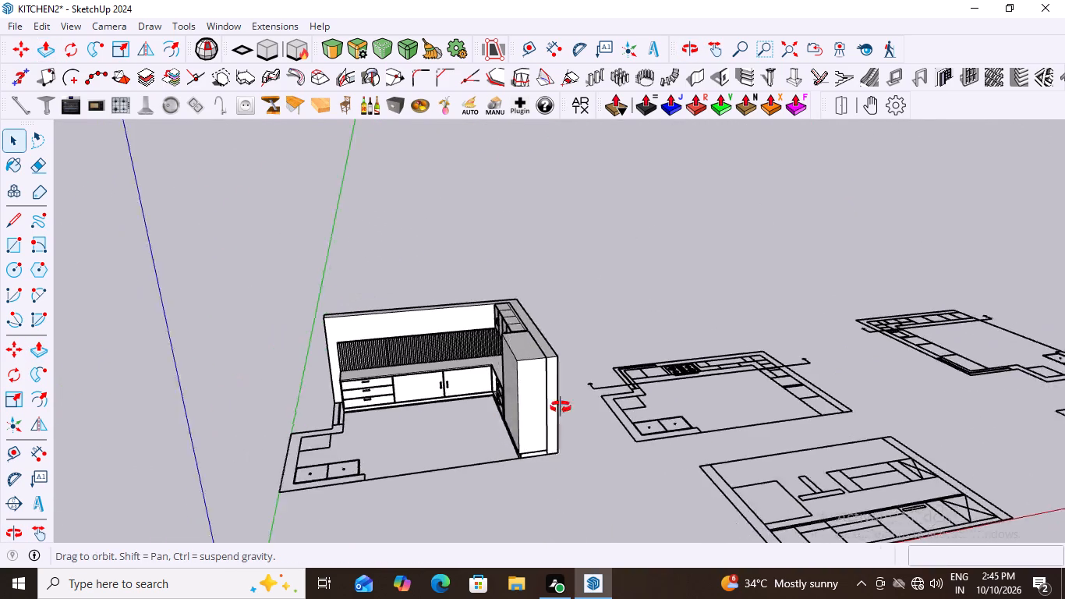
pyautogui.moveTo(561, 407); pyautogui.dragTo(637, 465, button='middle')
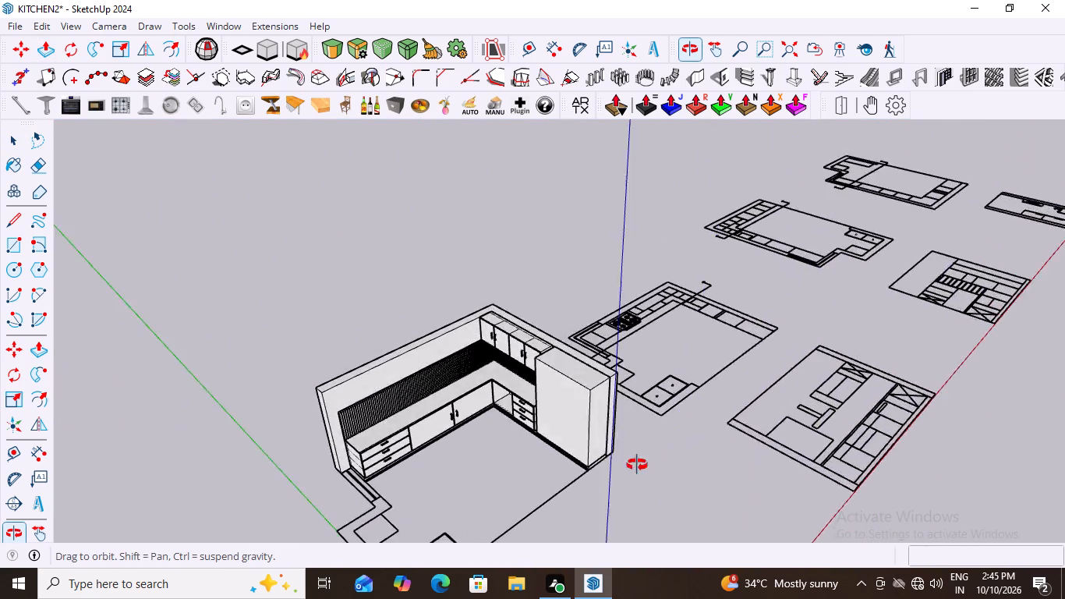
pyautogui.moveTo(637, 465); pyautogui.dragTo(698, 331, button='middle')
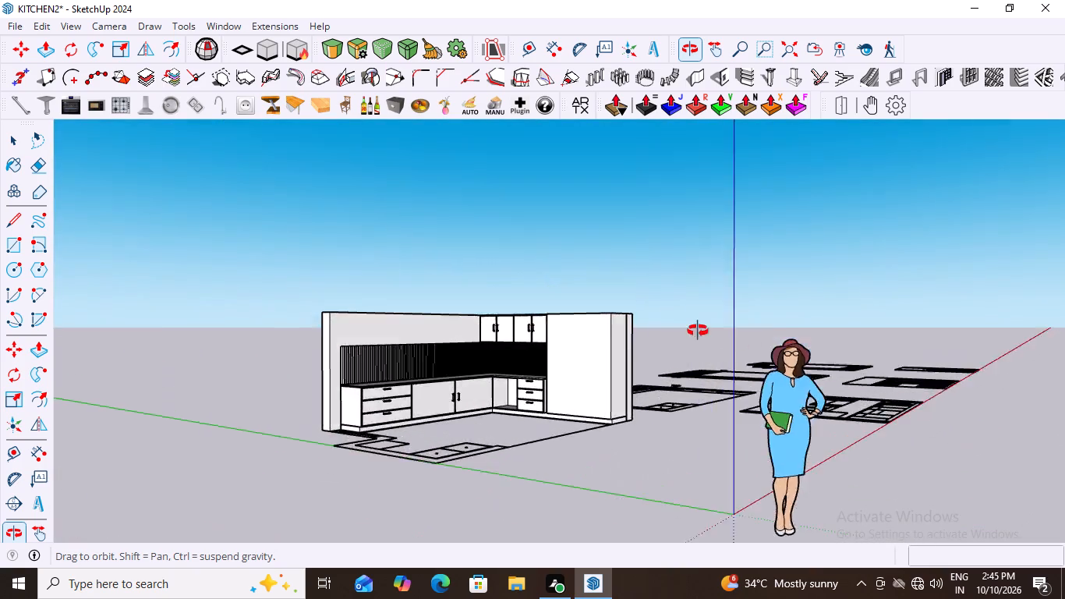
pyautogui.moveTo(698, 331); pyautogui.dragTo(551, 519, button='middle')
pyautogui.scroll(3, 423, 287)
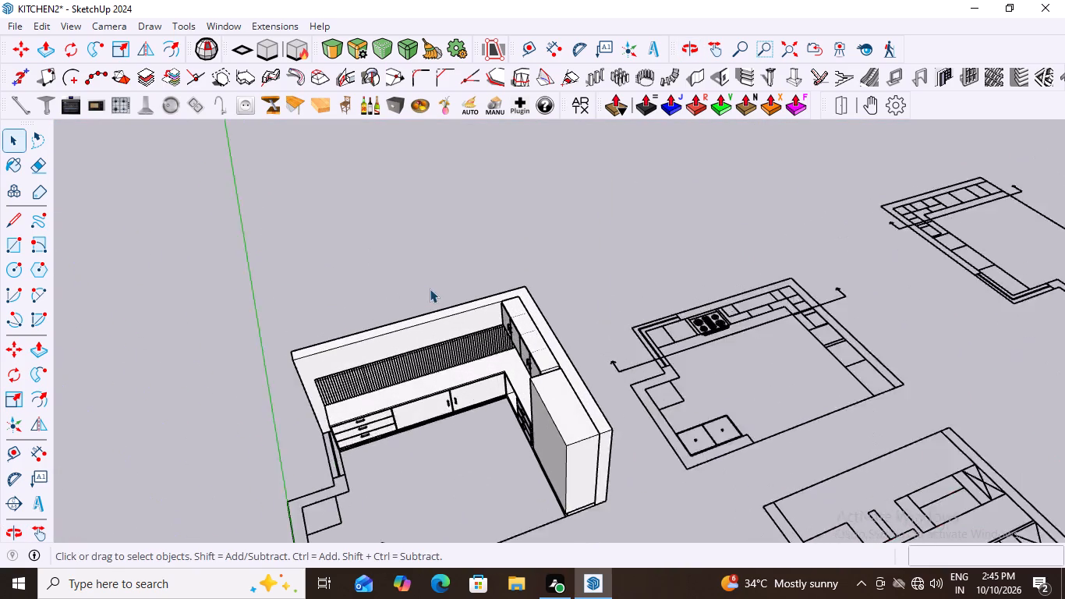
pyautogui.scroll(3, 430, 289)
pyautogui.click(455, 298)
pyautogui.doubleClick(455, 298)
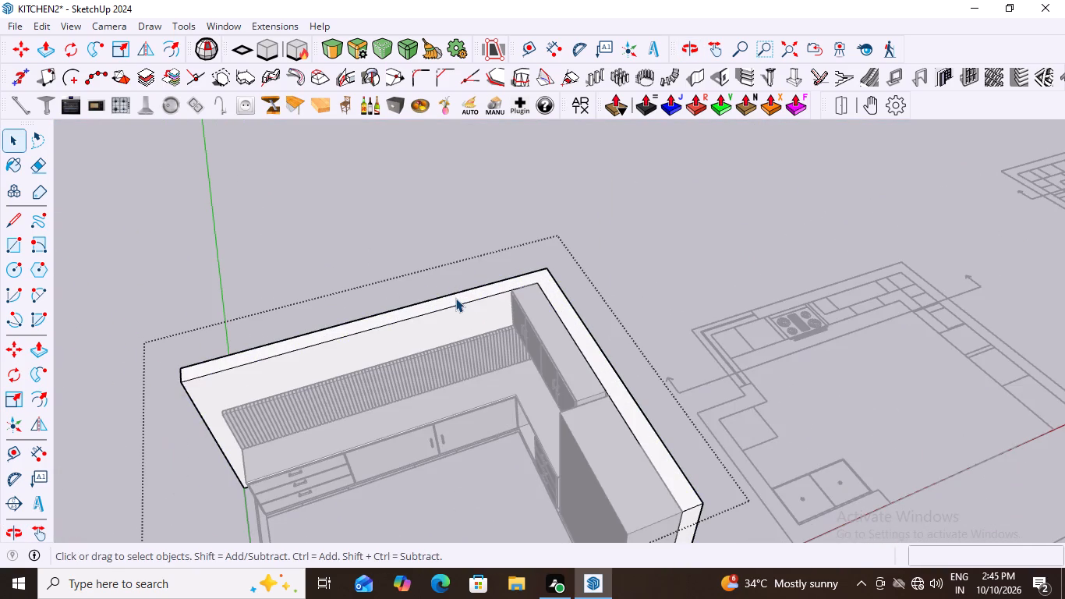
pyautogui.click(455, 298)
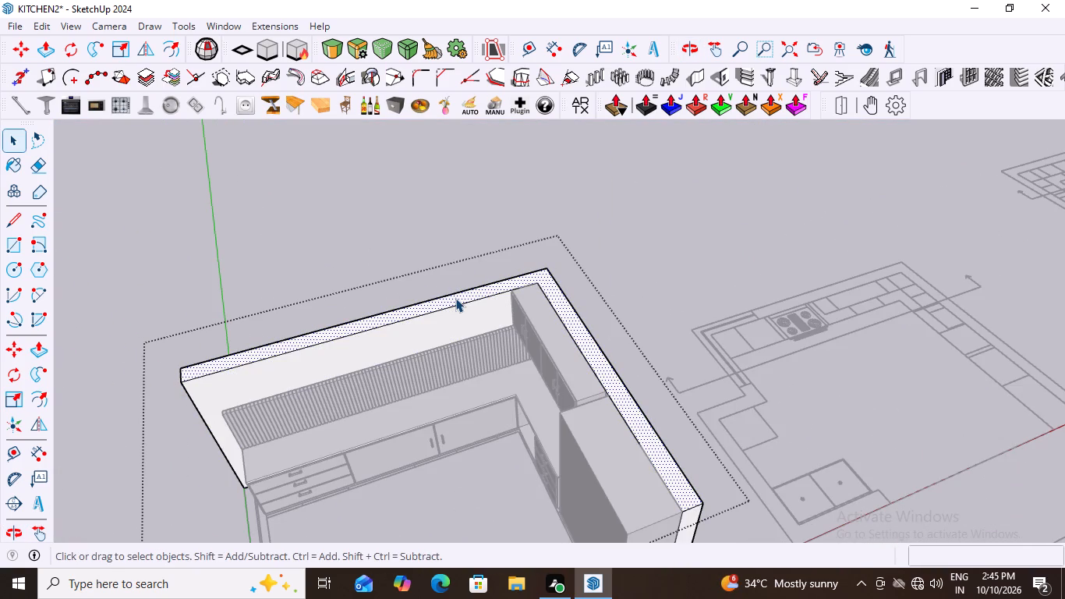
pyautogui.press('p')
pyautogui.click(449, 292)
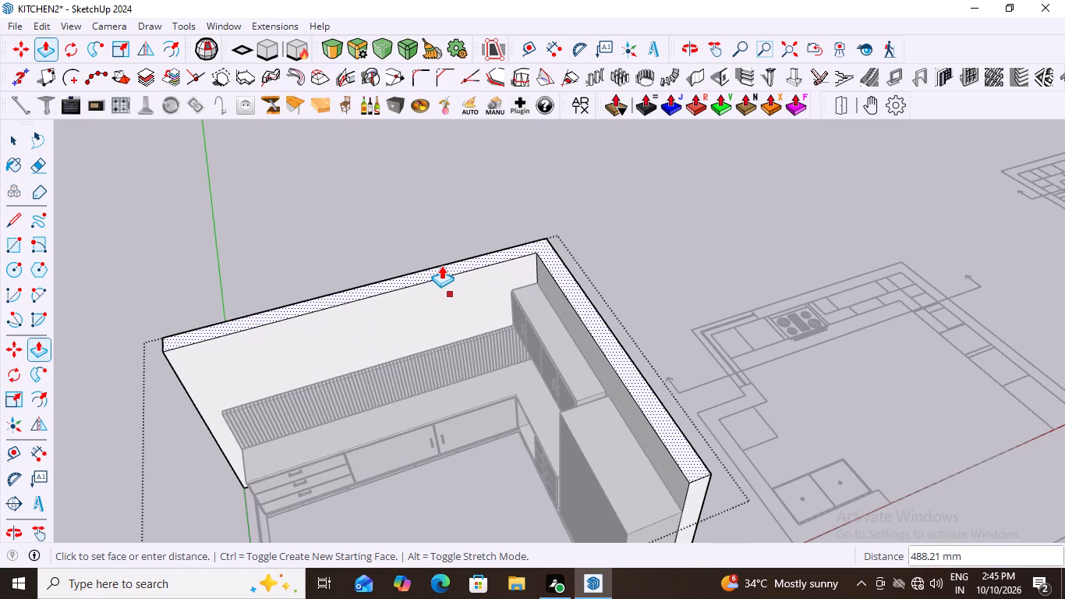
pyautogui.press('6')
pyautogui.hotkey('shift', '"')
pyautogui.press('Return')
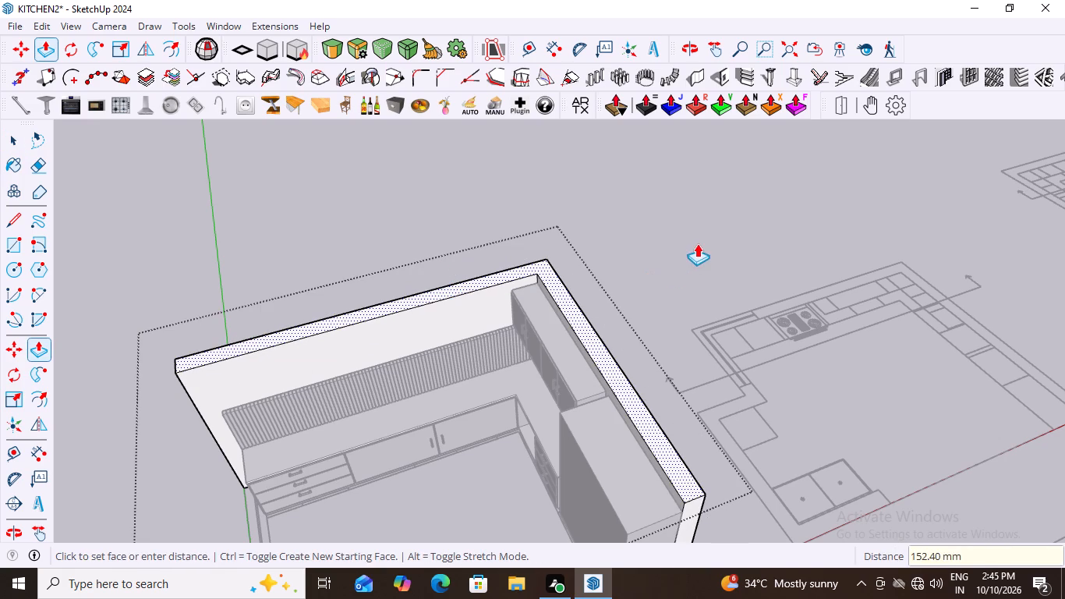
pyautogui.press('space')
pyautogui.click(694, 243)
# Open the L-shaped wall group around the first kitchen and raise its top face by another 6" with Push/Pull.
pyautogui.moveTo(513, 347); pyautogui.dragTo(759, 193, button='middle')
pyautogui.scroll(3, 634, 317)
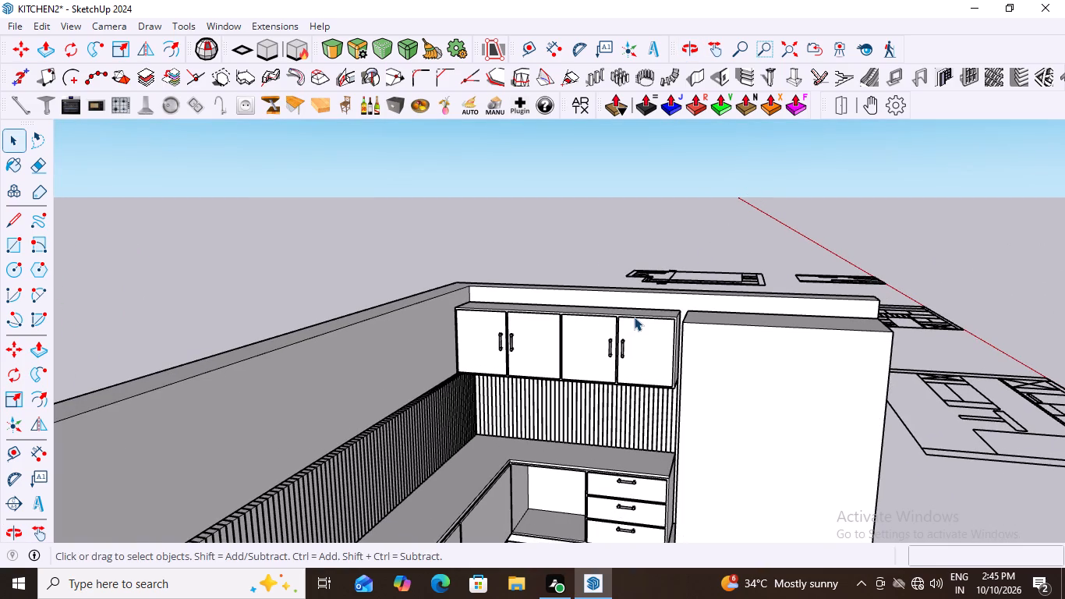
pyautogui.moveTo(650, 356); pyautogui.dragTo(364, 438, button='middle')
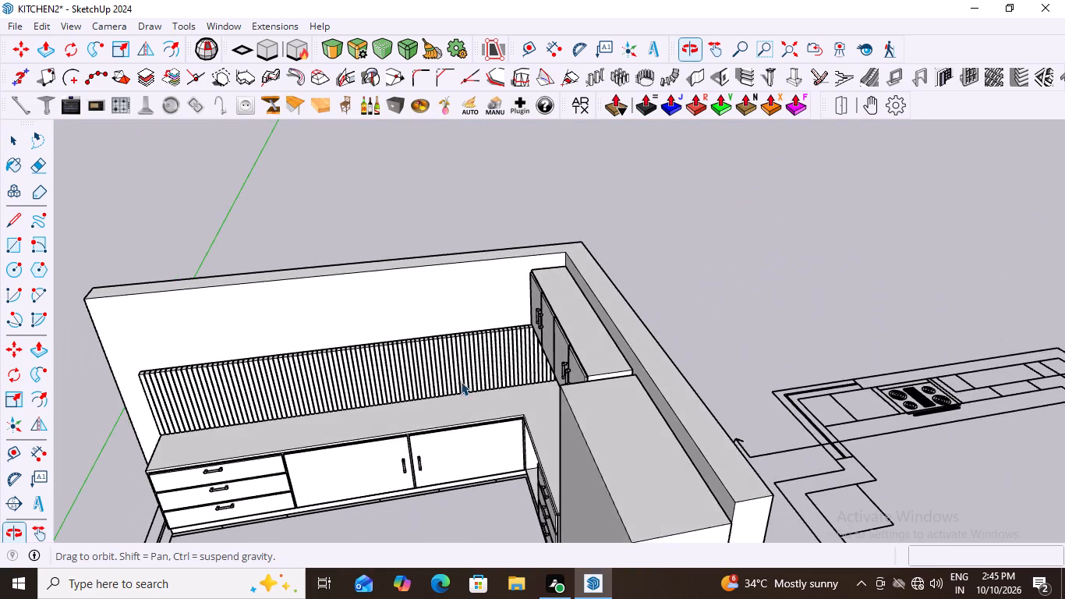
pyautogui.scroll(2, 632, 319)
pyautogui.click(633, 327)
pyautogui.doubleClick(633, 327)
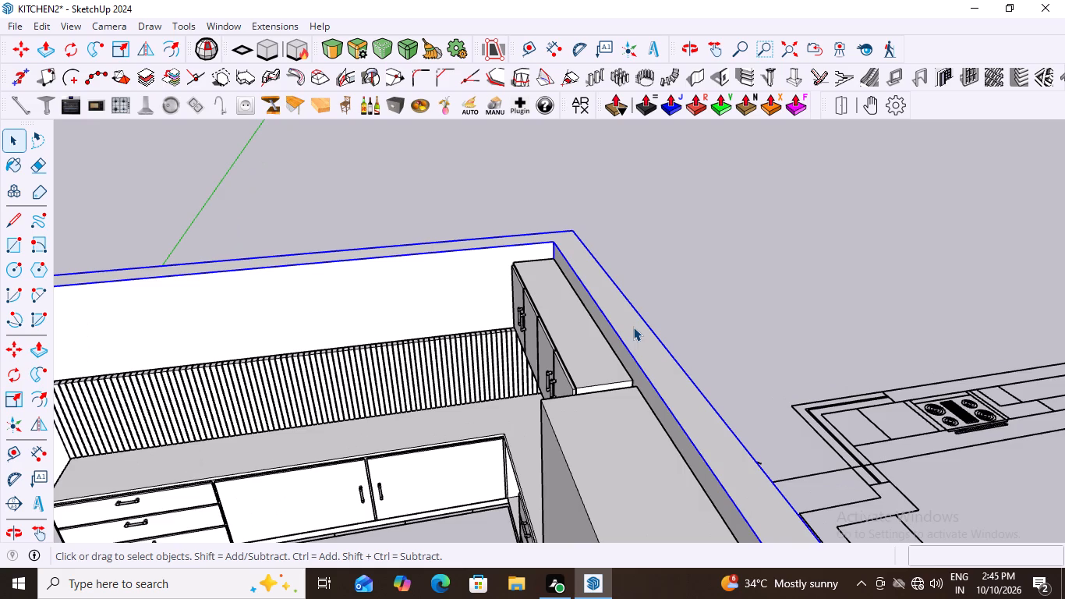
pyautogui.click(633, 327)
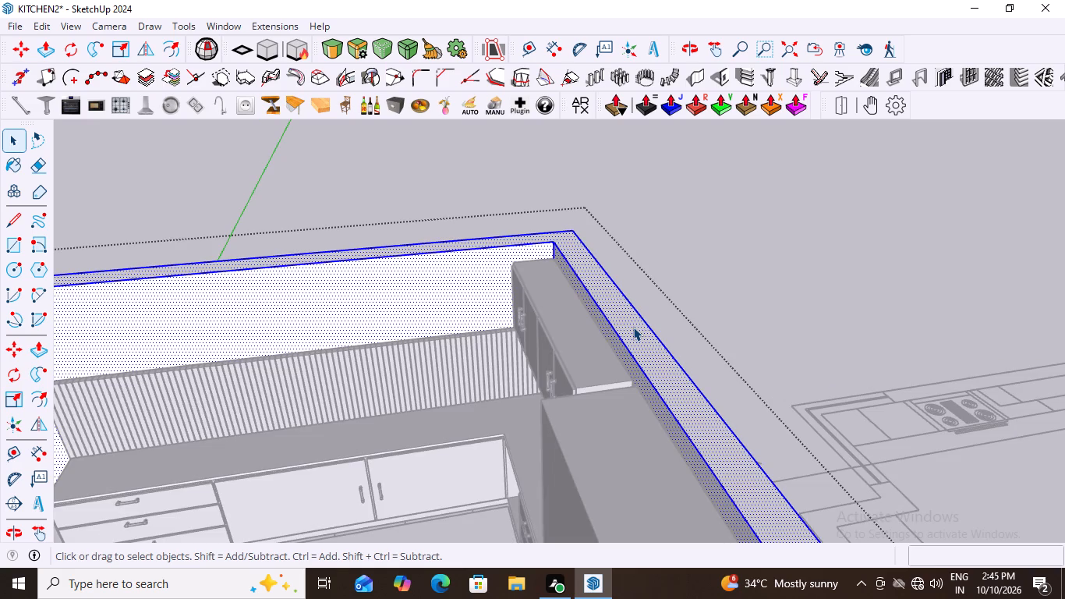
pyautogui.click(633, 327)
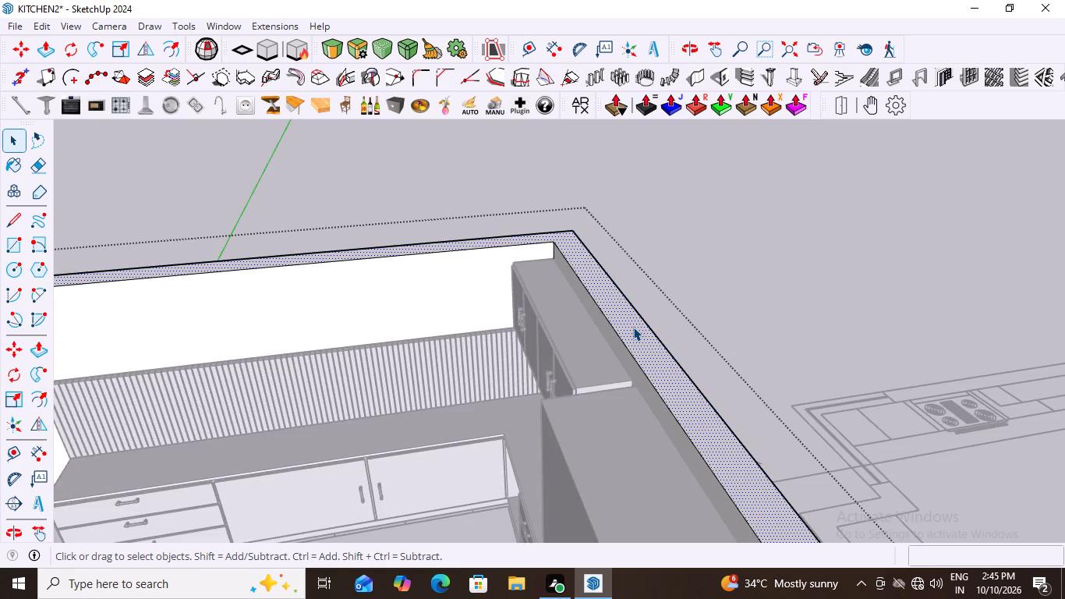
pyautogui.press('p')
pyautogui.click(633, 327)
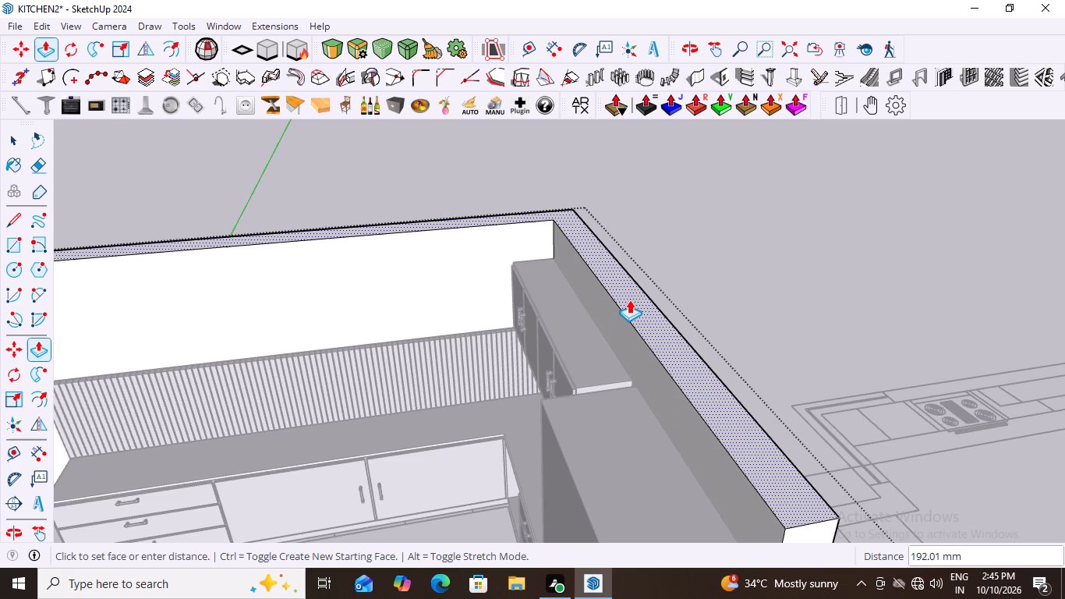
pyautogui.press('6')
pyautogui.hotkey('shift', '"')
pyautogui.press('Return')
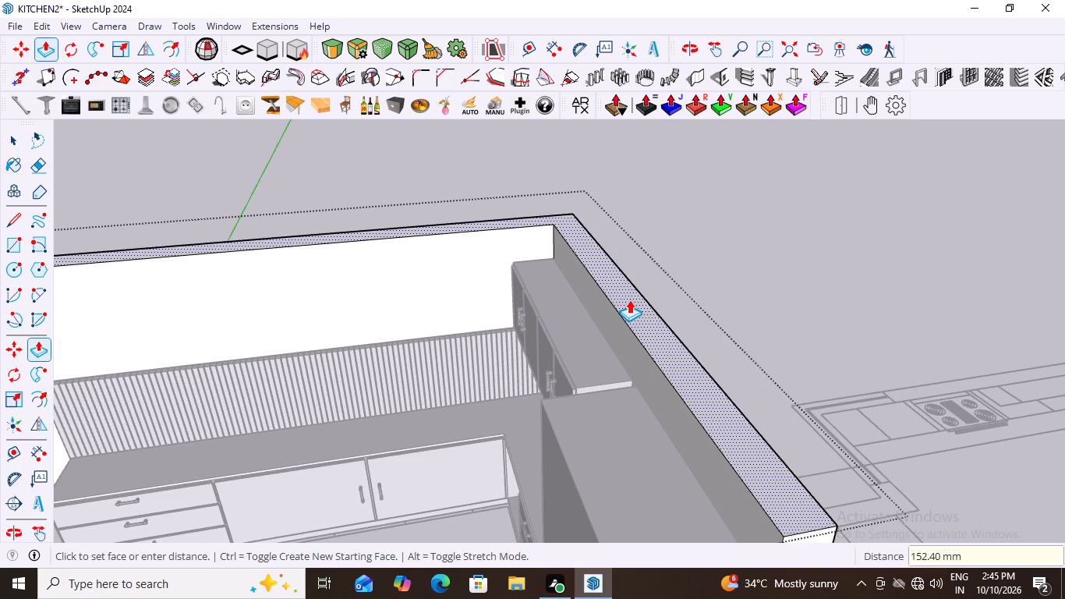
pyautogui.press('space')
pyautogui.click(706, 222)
# Examine the height of the L-shaped walls above the wall cabinets and tall unit from several angles.
pyautogui.moveTo(566, 330); pyautogui.dragTo(717, 284, button='middle')
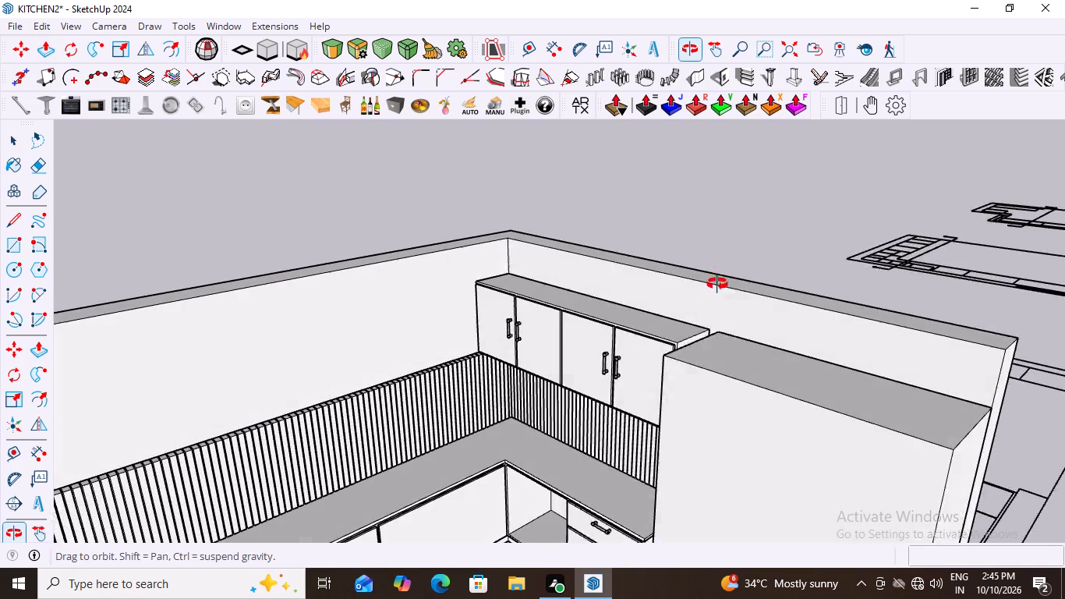
pyautogui.moveTo(717, 284); pyautogui.dragTo(670, 289, button='middle')
pyautogui.scroll(-9, 683, 289)
pyautogui.moveTo(603, 322); pyautogui.dragTo(543, 227, button='middle')
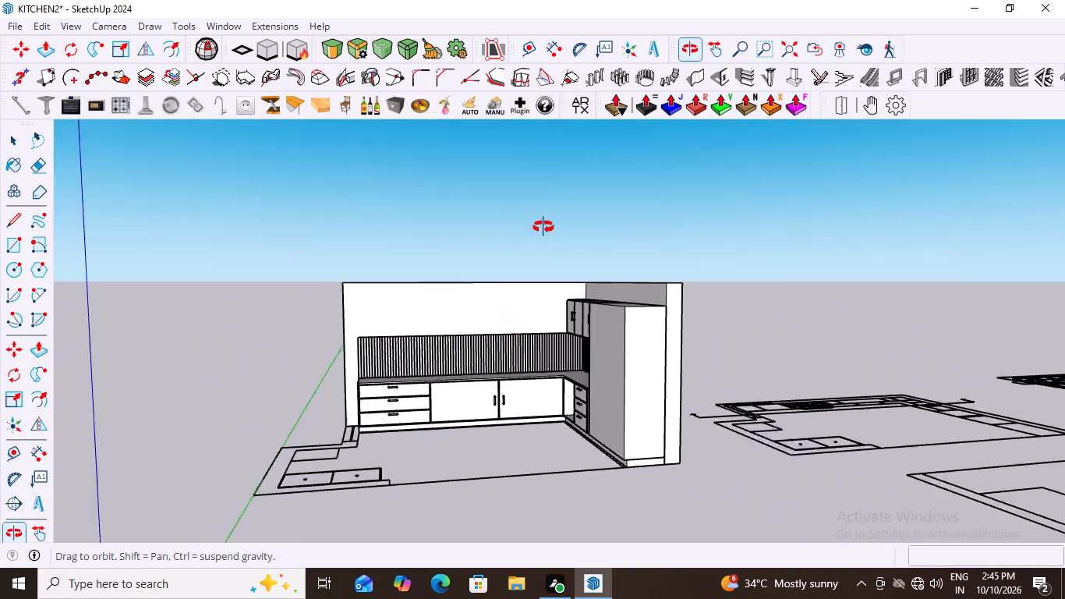
pyautogui.moveTo(543, 227); pyautogui.dragTo(658, 260, button='middle')
pyautogui.scroll(7, 543, 328)
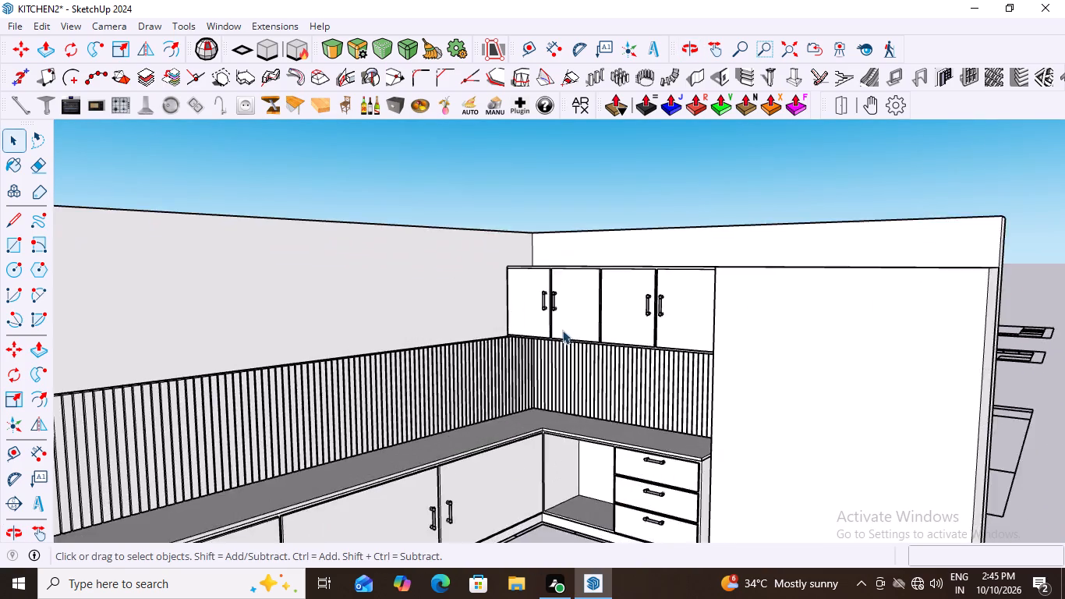
pyautogui.scroll(3, 562, 330)
pyautogui.moveTo(563, 330); pyautogui.dragTo(529, 433, button='middle')
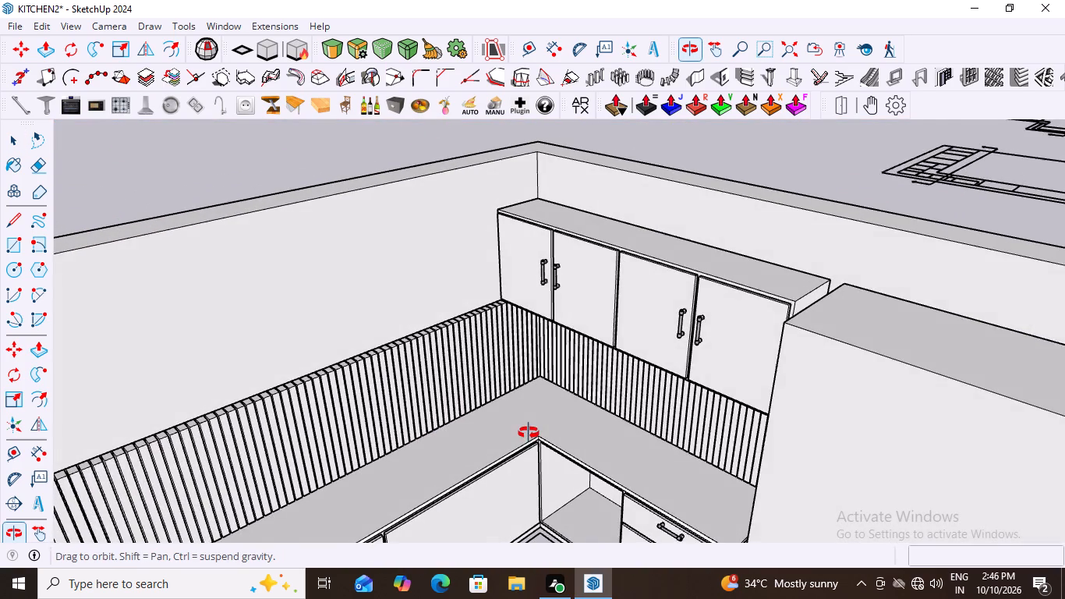
pyautogui.moveTo(529, 433); pyautogui.dragTo(525, 433, button='middle')
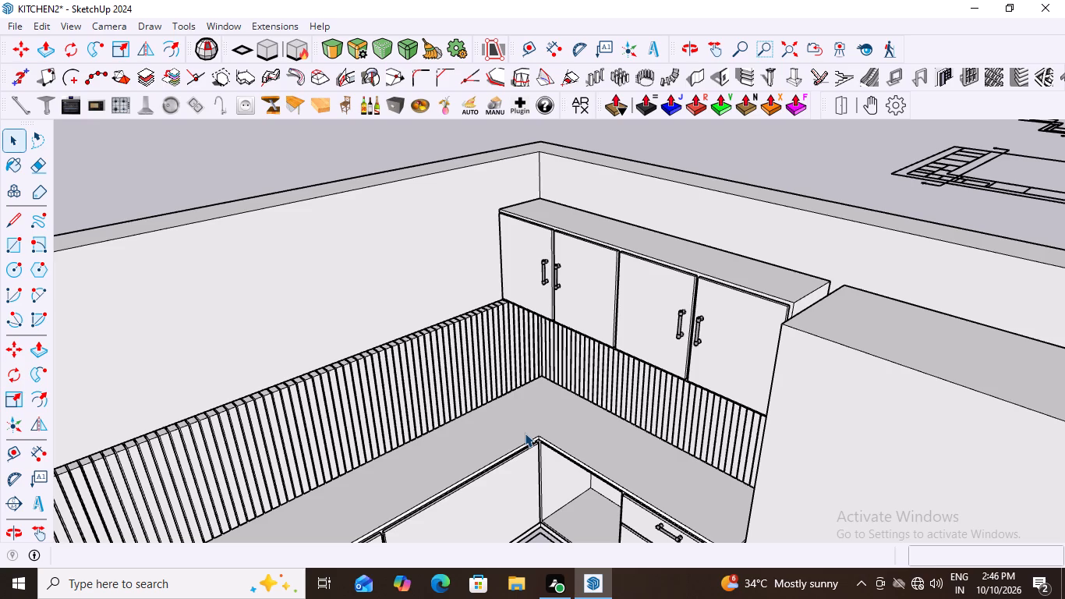
pyautogui.scroll(-3, 518, 424)
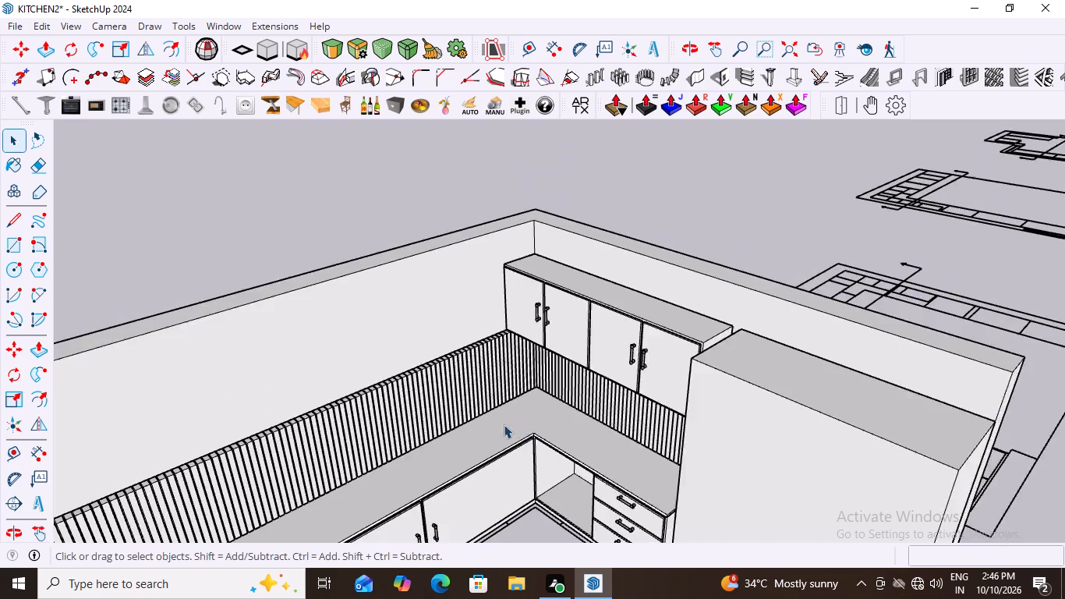
pyautogui.scroll(-9, 504, 424)
pyautogui.moveTo(561, 441); pyautogui.dragTo(597, 299, button='middle')
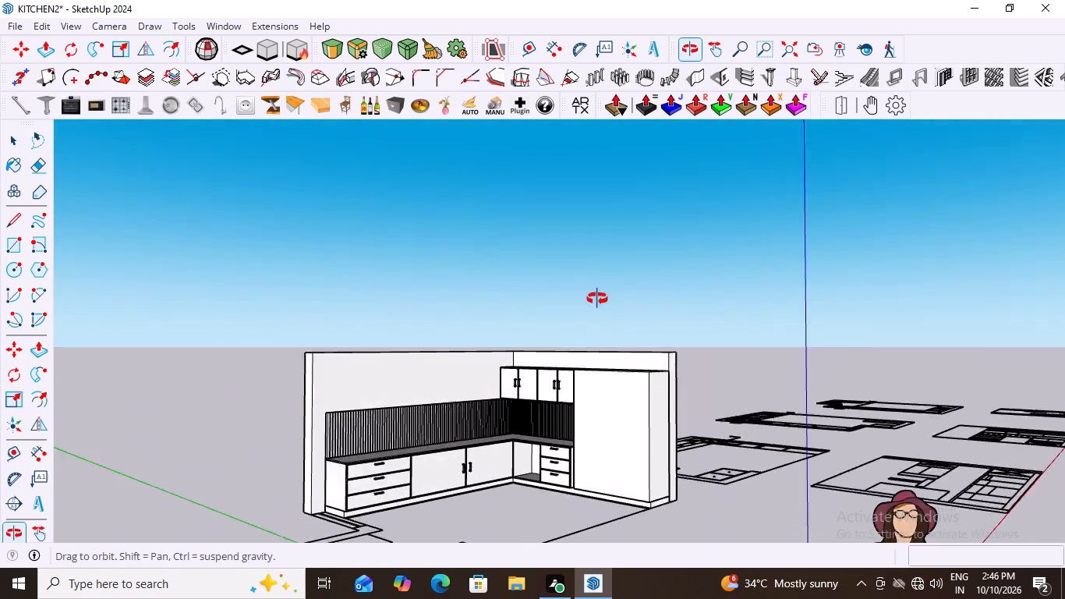
pyautogui.moveTo(597, 299); pyautogui.dragTo(698, 409, button='middle')
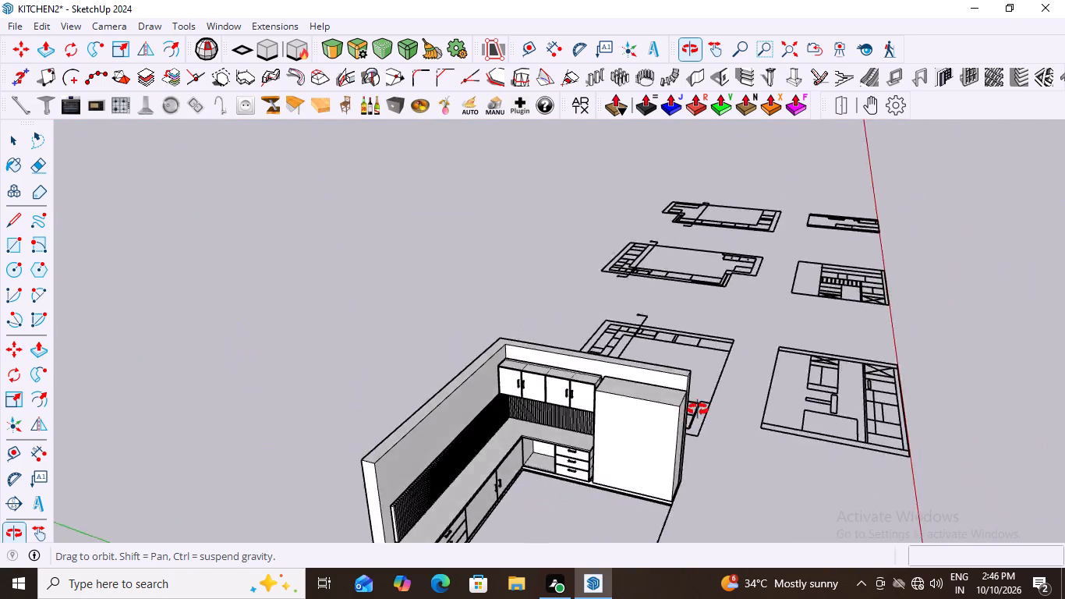
pyautogui.moveTo(698, 409); pyautogui.dragTo(441, 471, button='middle')
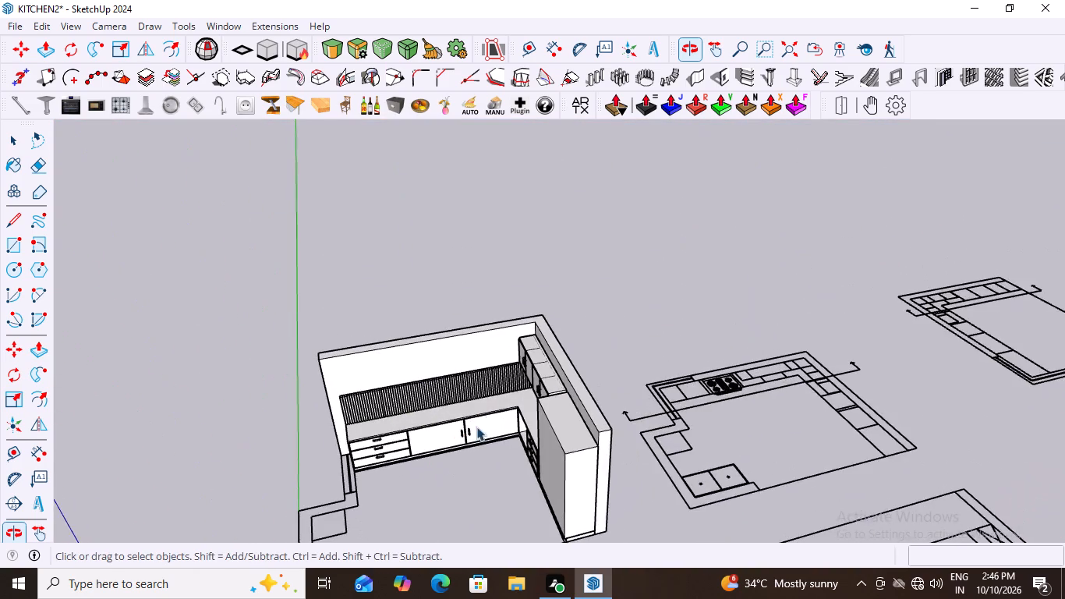
pyautogui.scroll(3, 509, 385)
# Undo both 6" raises of the L-shaped wall's top face around the first kitchen.
pyautogui.hotkey('ctrl', 'z')
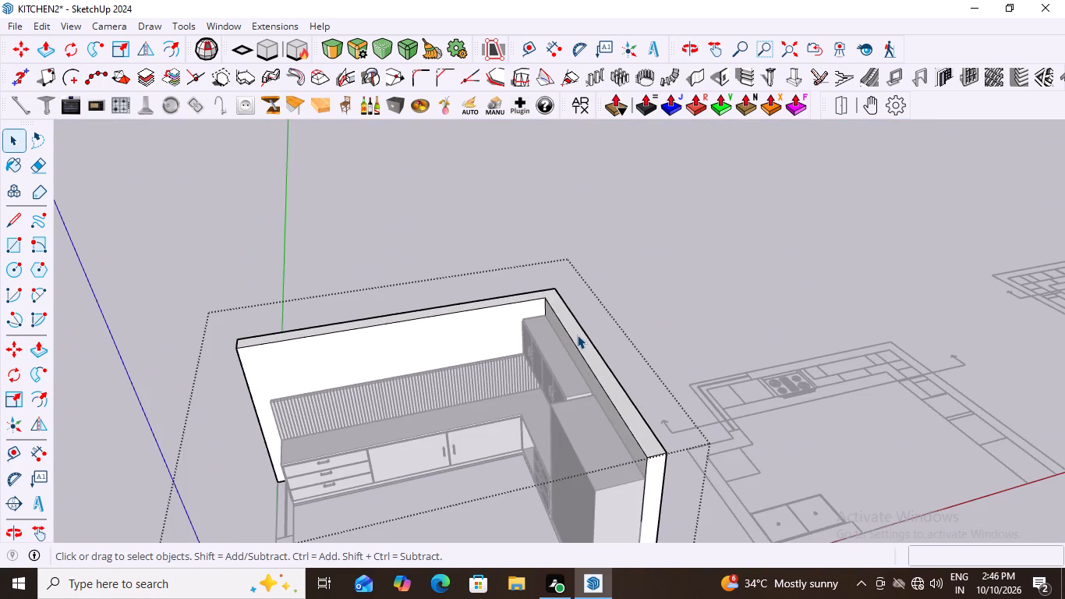
pyautogui.hotkey('ctrl', 'z')
pyautogui.hotkey('ctrl', 'z')
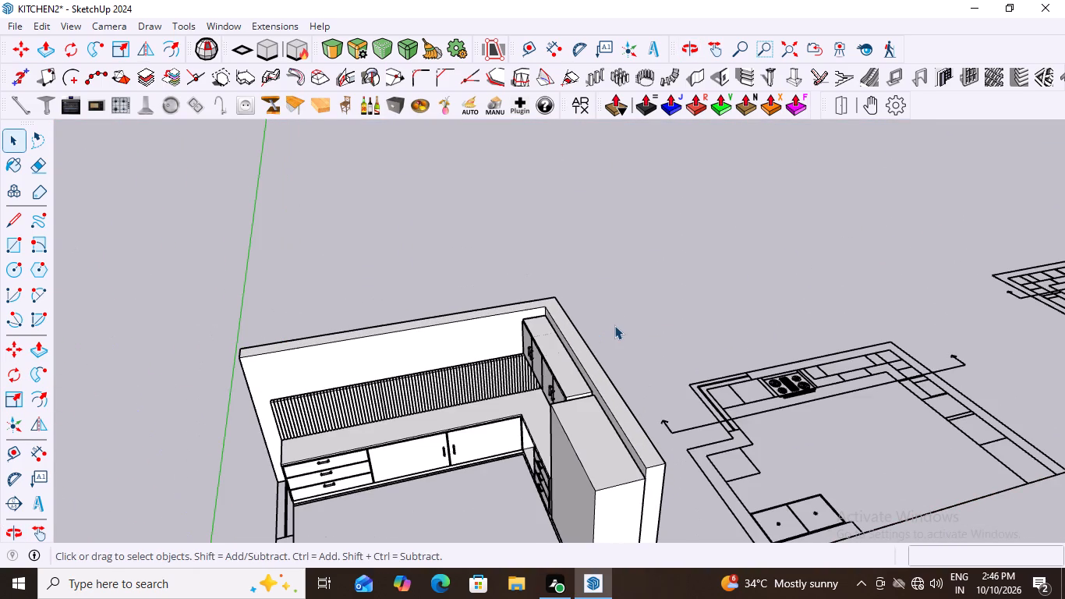
pyautogui.hotkey('ctrl', 'z')
pyautogui.hotkey('ctrl', 'z')
pyautogui.click(635, 314)
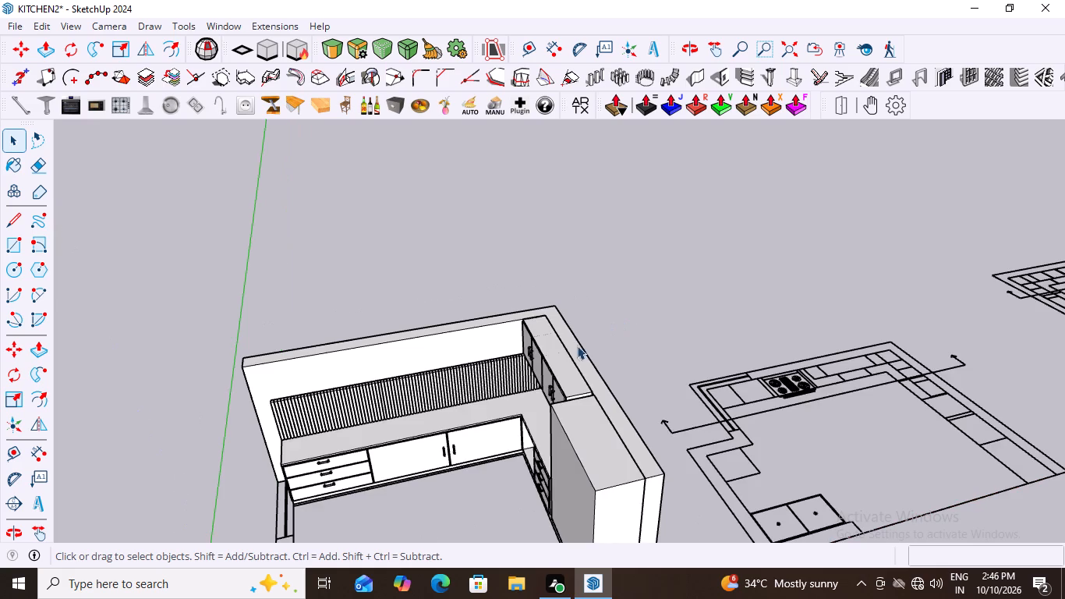
# Examine how the L-shaped walls' top aligns with the wall cabinets and tall unit from several angles.
pyautogui.scroll(-4, 575, 351)
pyautogui.moveTo(599, 381); pyautogui.dragTo(821, 387, button='middle')
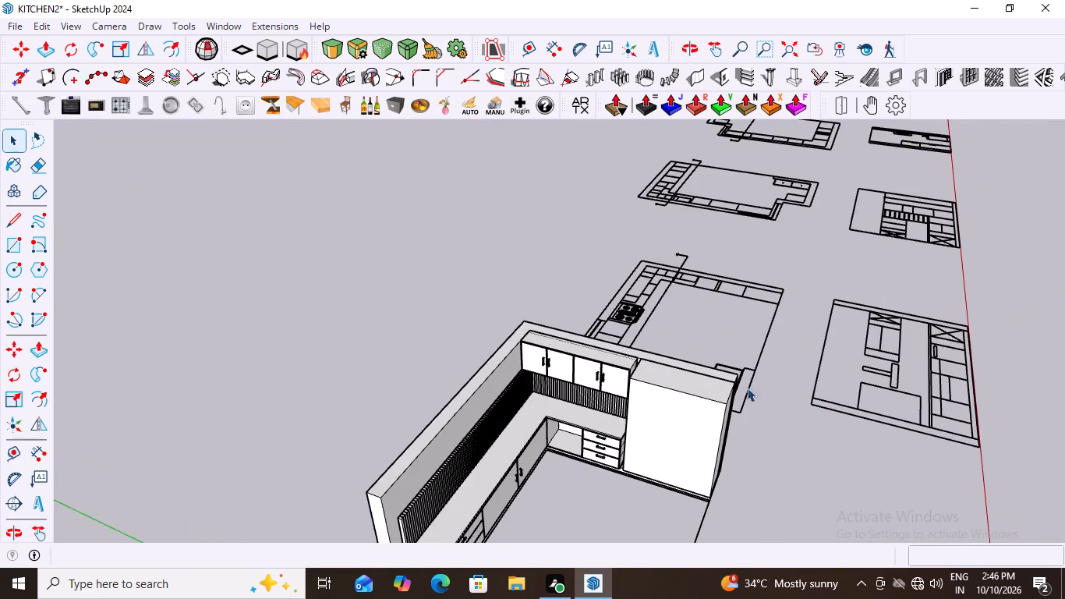
pyautogui.scroll(5, 603, 400)
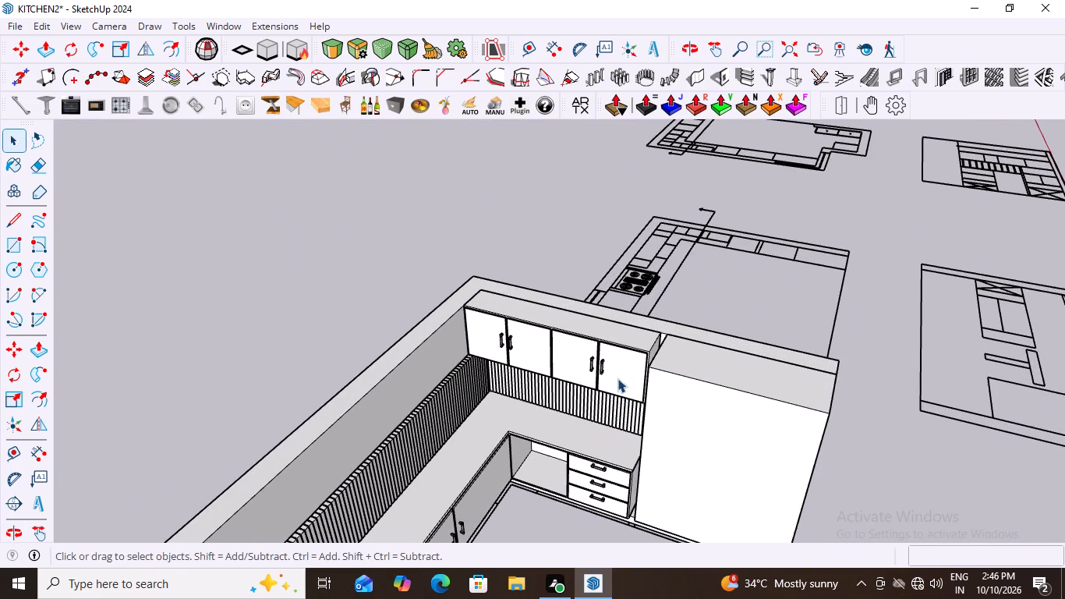
pyautogui.scroll(-7, 621, 363)
pyautogui.moveTo(664, 361); pyautogui.dragTo(474, 299, button='middle')
pyautogui.scroll(-1, 552, 387)
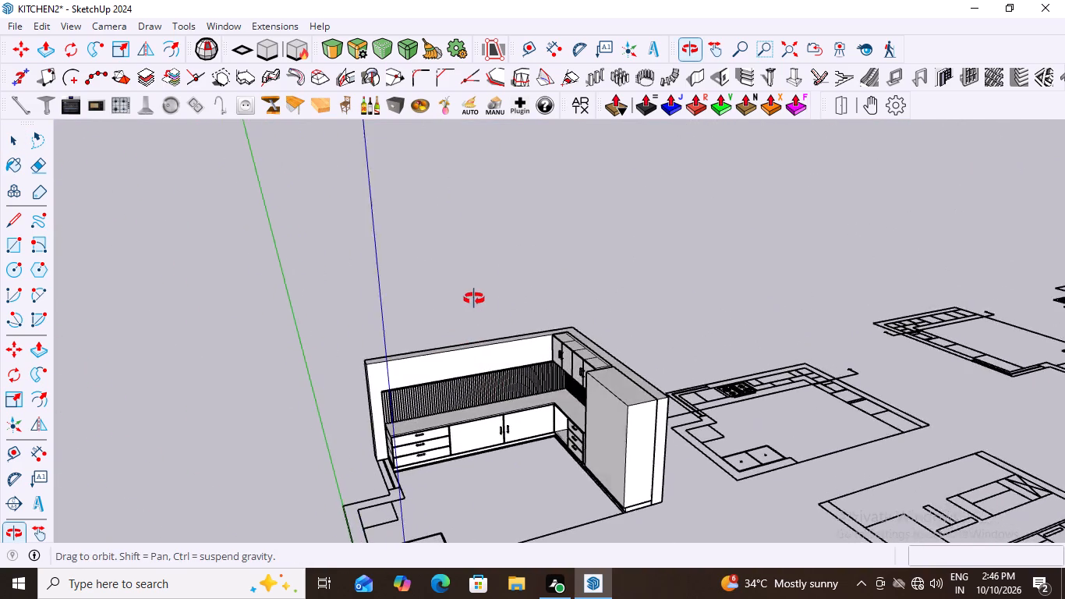
pyautogui.moveTo(474, 299); pyautogui.dragTo(512, 275, button='middle')
pyautogui.scroll(7, 462, 395)
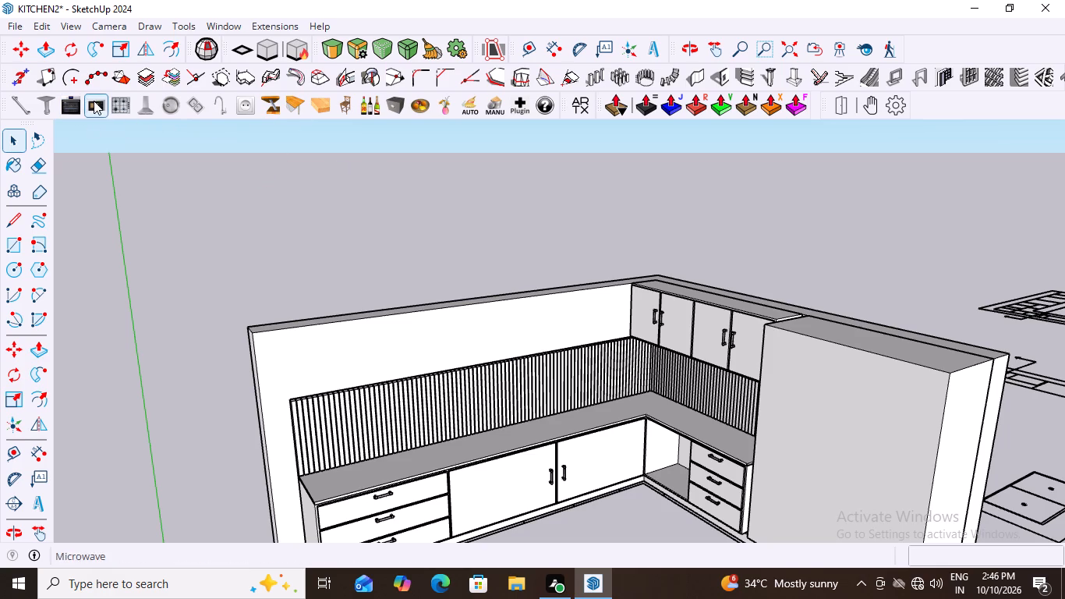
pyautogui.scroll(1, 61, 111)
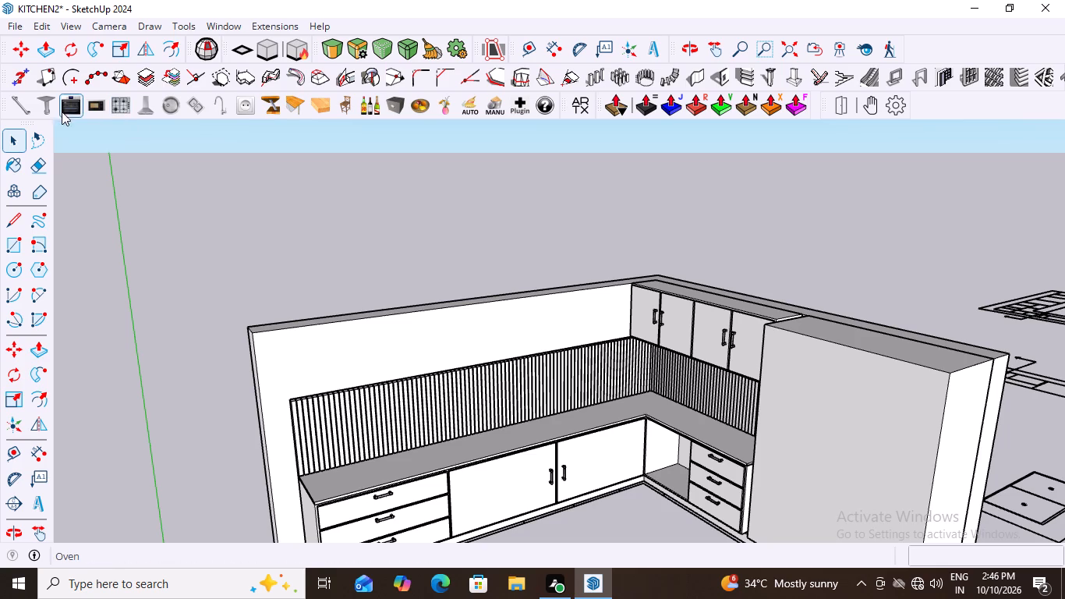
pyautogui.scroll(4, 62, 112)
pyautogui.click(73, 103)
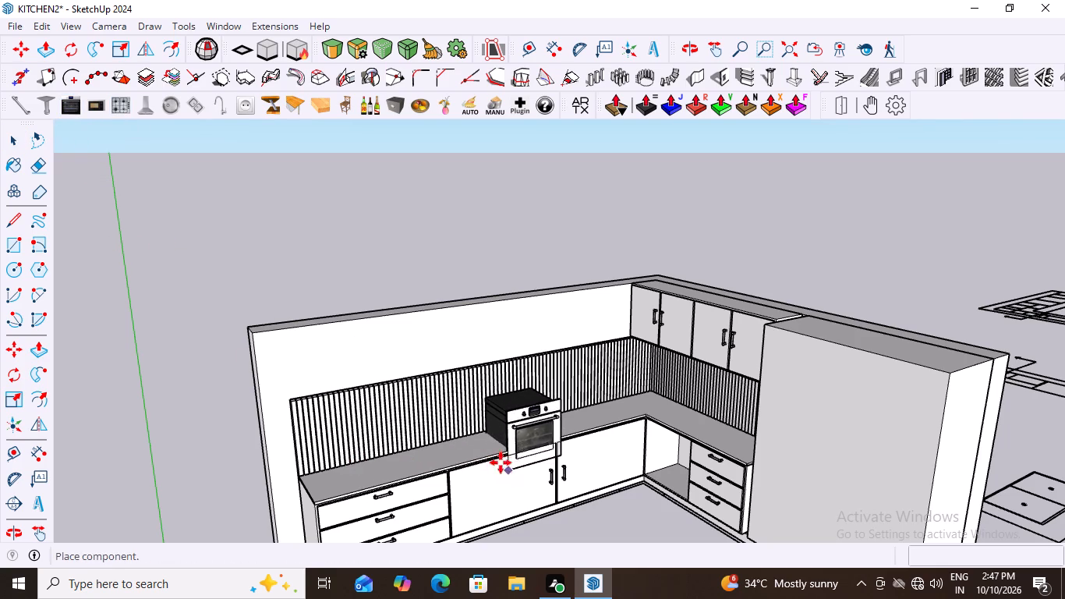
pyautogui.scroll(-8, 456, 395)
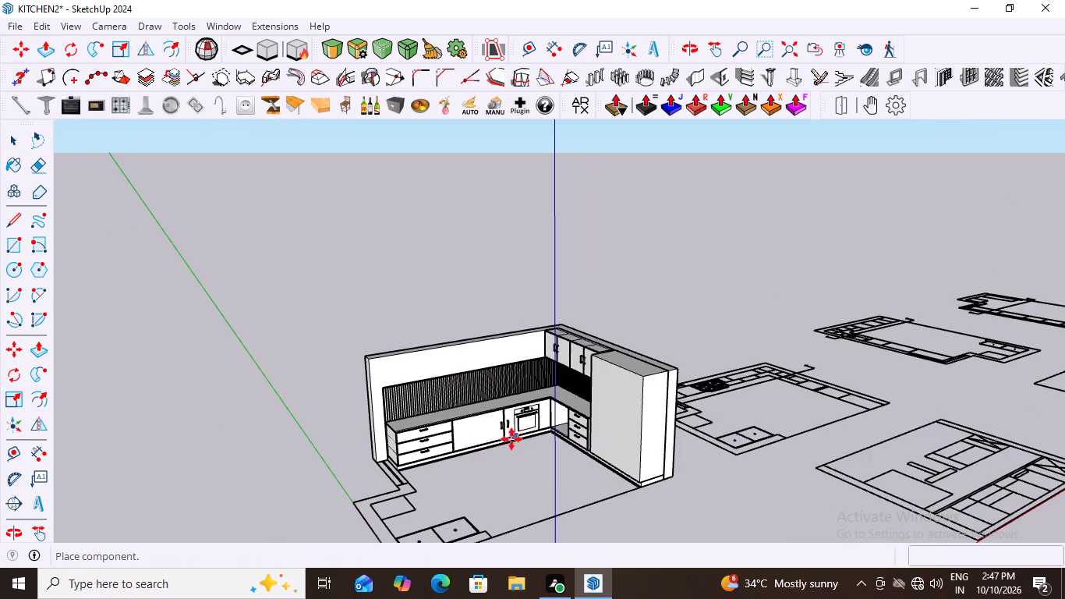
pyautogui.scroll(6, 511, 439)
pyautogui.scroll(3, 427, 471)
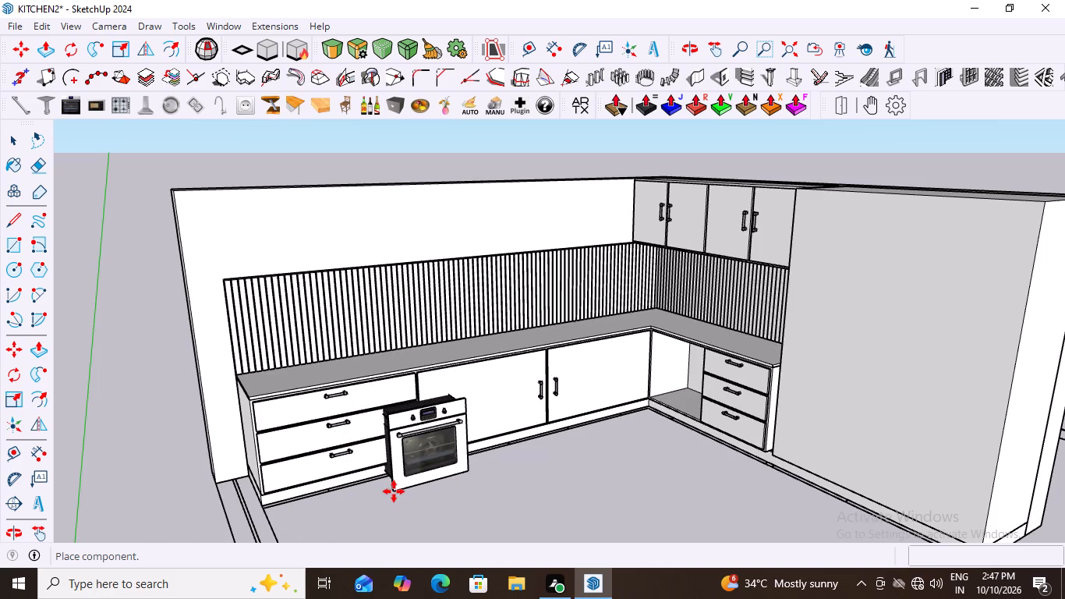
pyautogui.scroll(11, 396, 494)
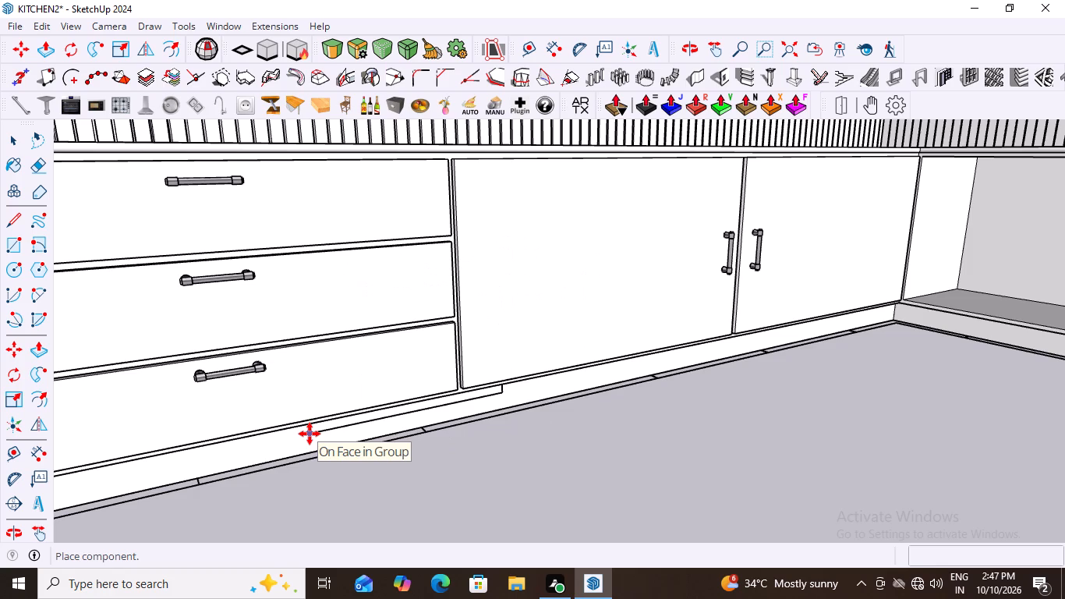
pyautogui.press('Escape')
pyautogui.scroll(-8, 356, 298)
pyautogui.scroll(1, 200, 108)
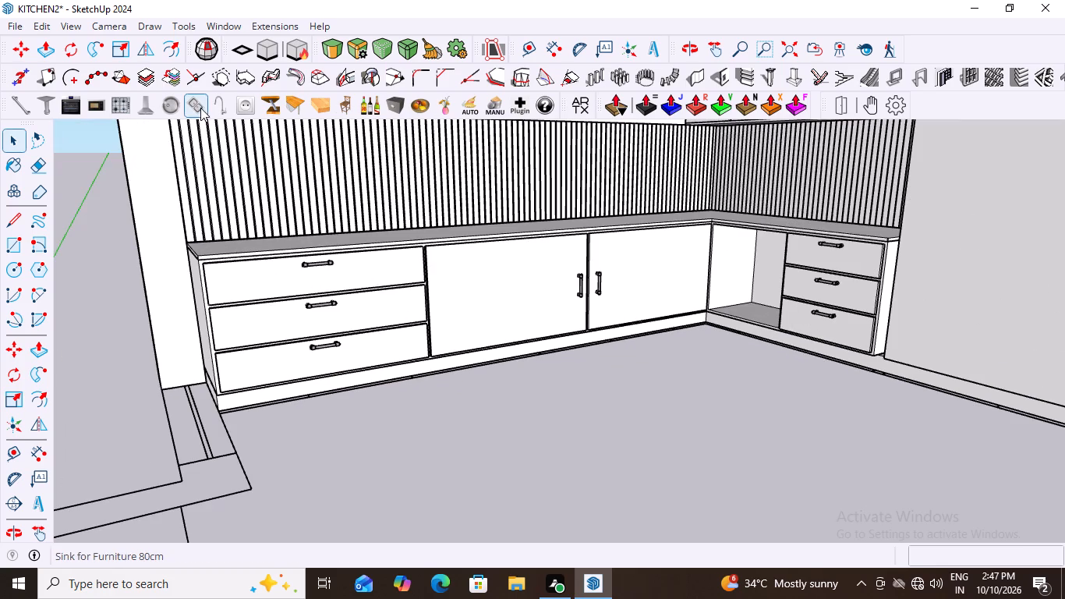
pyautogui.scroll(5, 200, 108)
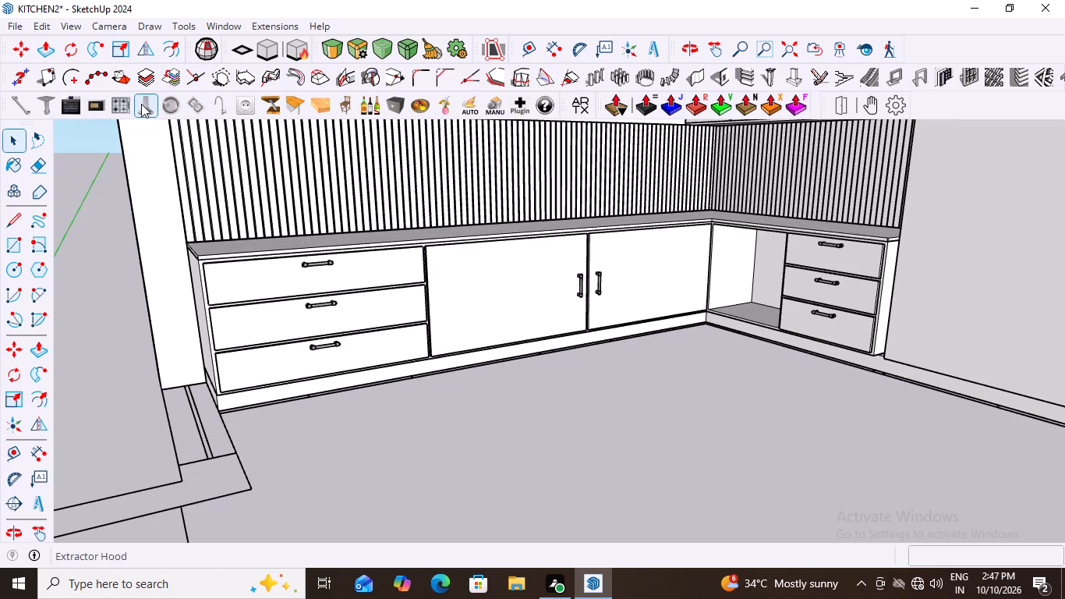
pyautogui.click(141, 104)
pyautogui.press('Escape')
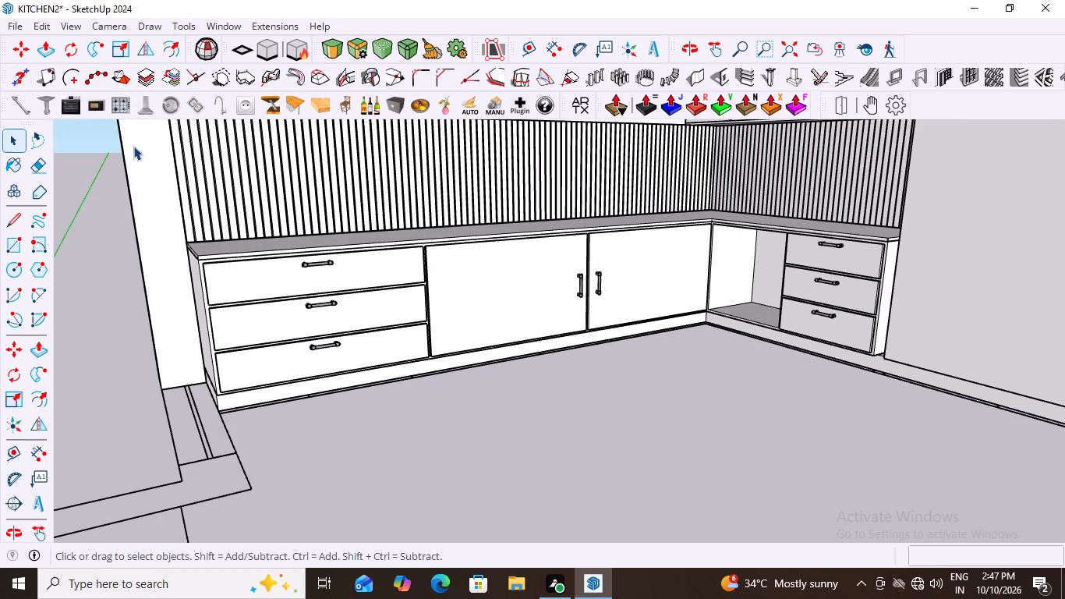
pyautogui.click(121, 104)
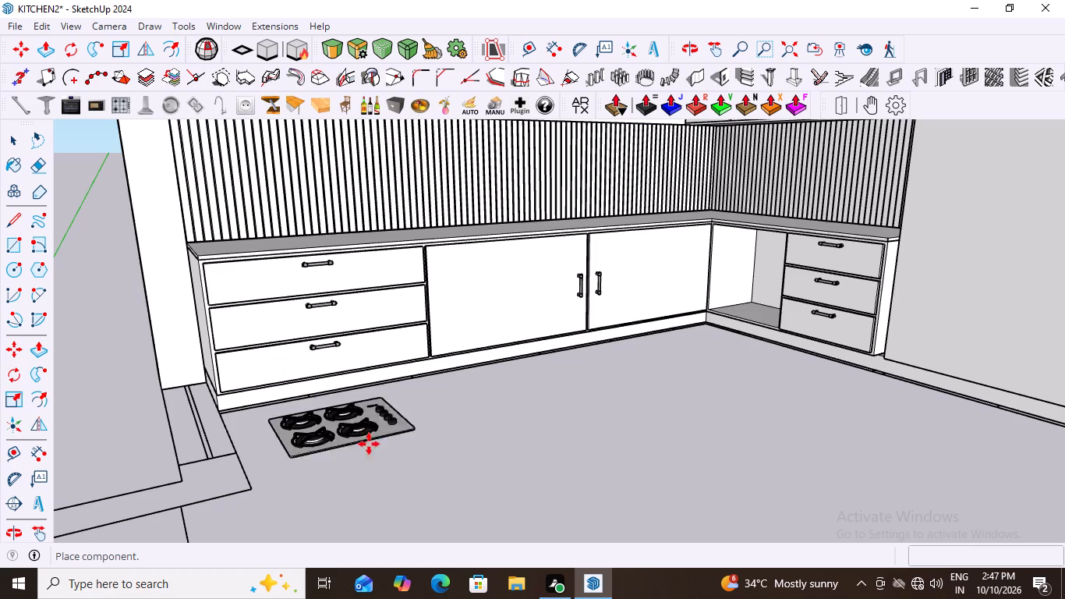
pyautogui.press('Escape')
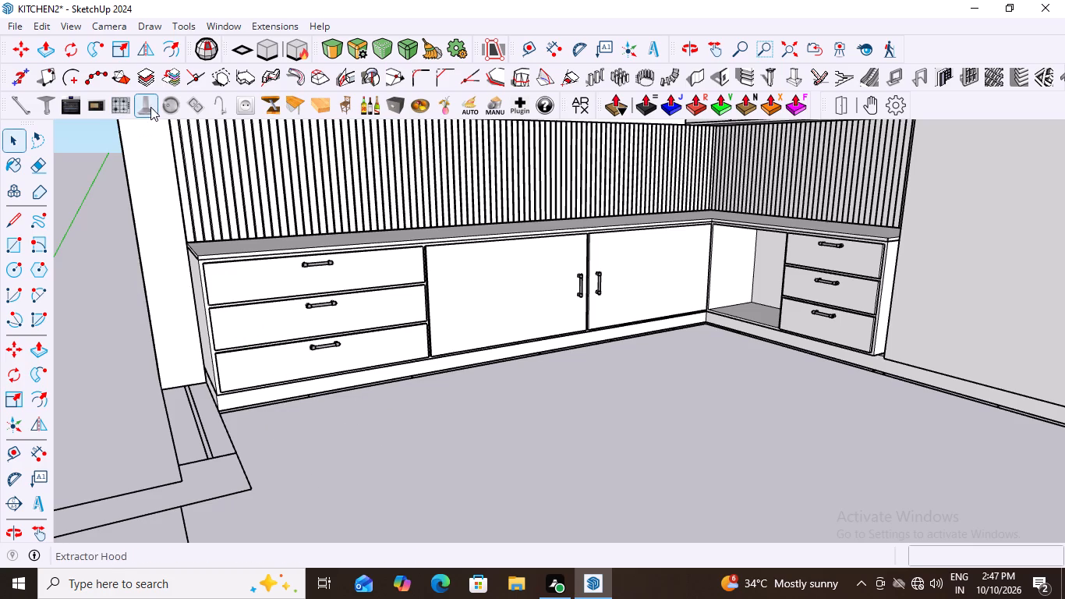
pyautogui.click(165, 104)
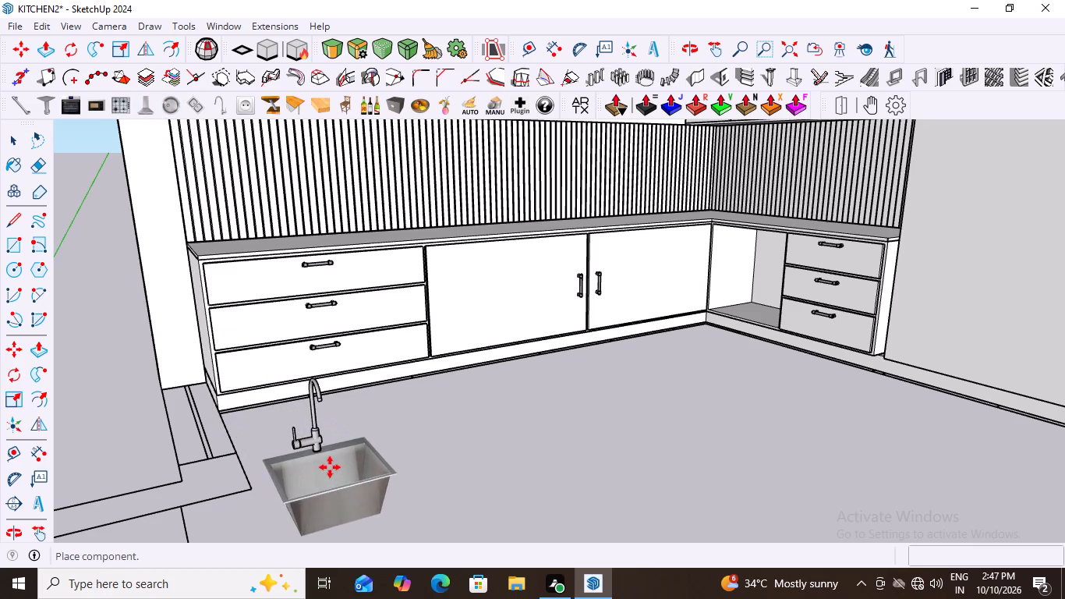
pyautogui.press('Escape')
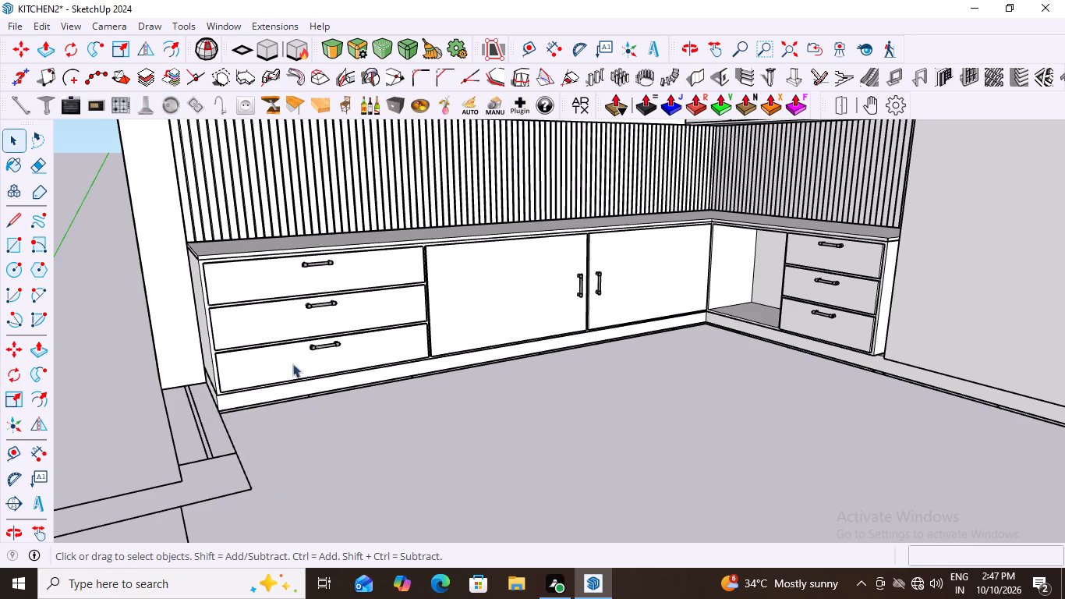
# Preview the socket and raised bar shelf components against the first kitchen's floor and countertop without placing them.
pyautogui.click(241, 109)
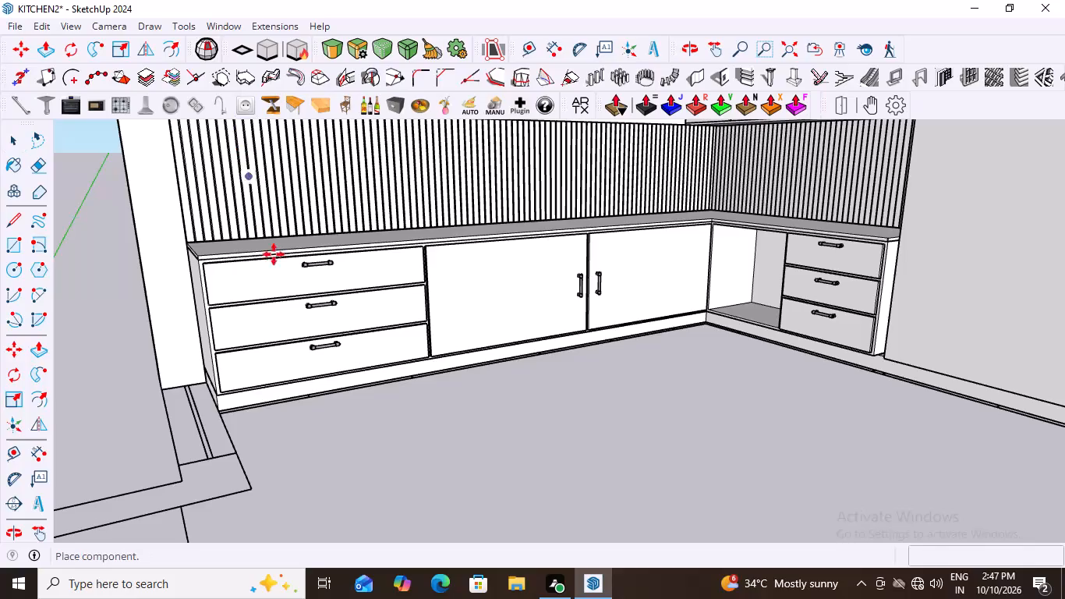
pyautogui.scroll(3, 238, 464)
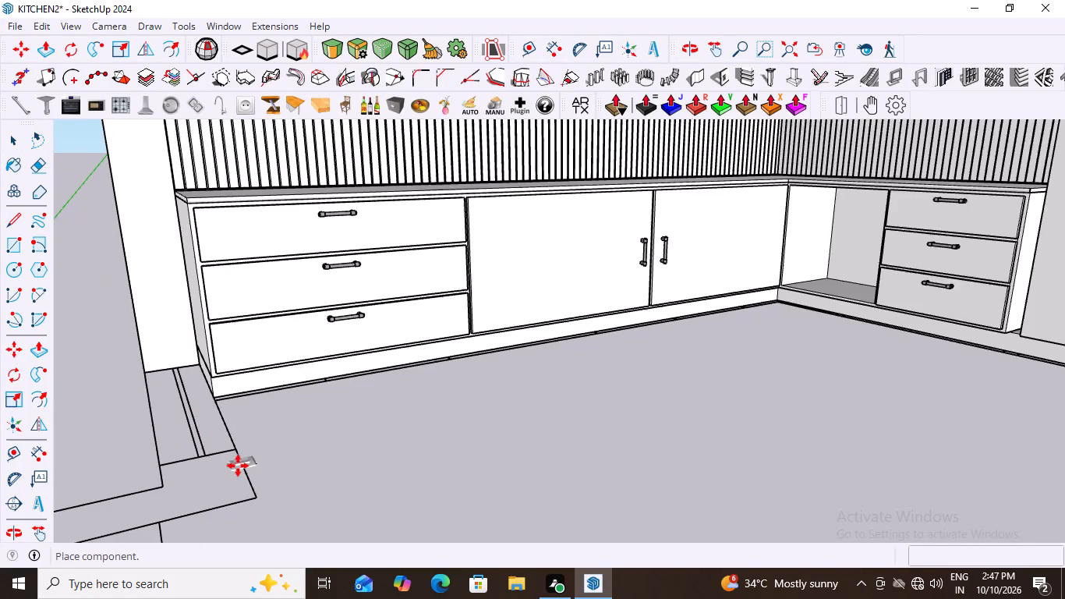
pyautogui.scroll(1, 238, 466)
pyautogui.scroll(17, 325, 502)
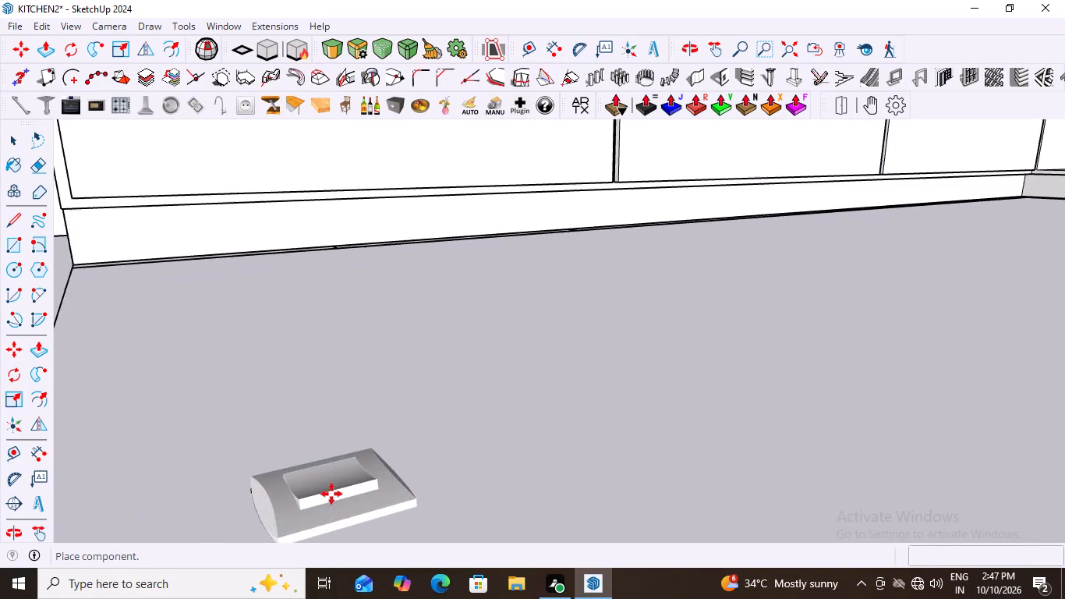
pyautogui.scroll(11, 331, 494)
pyautogui.scroll(-8, 328, 487)
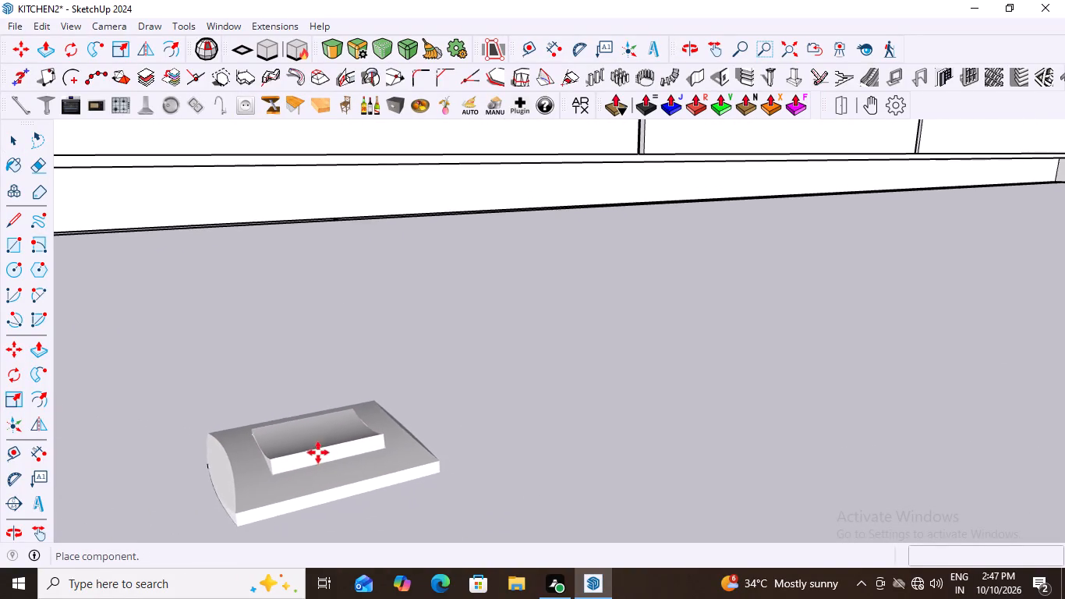
pyautogui.press('Escape')
pyautogui.click(273, 101)
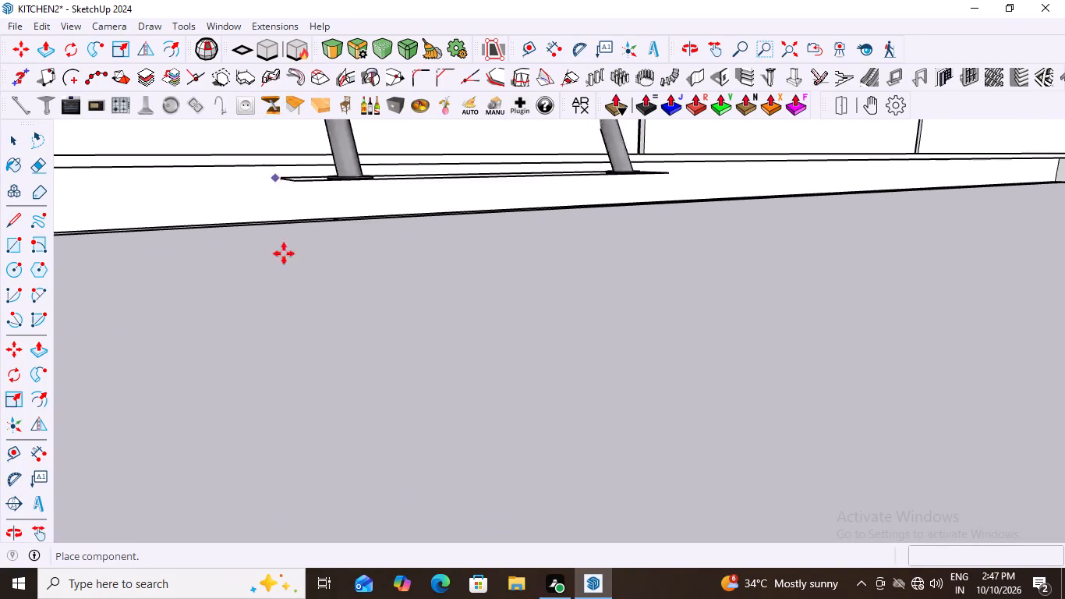
pyautogui.scroll(-20, 280, 381)
pyautogui.scroll(-3, 280, 381)
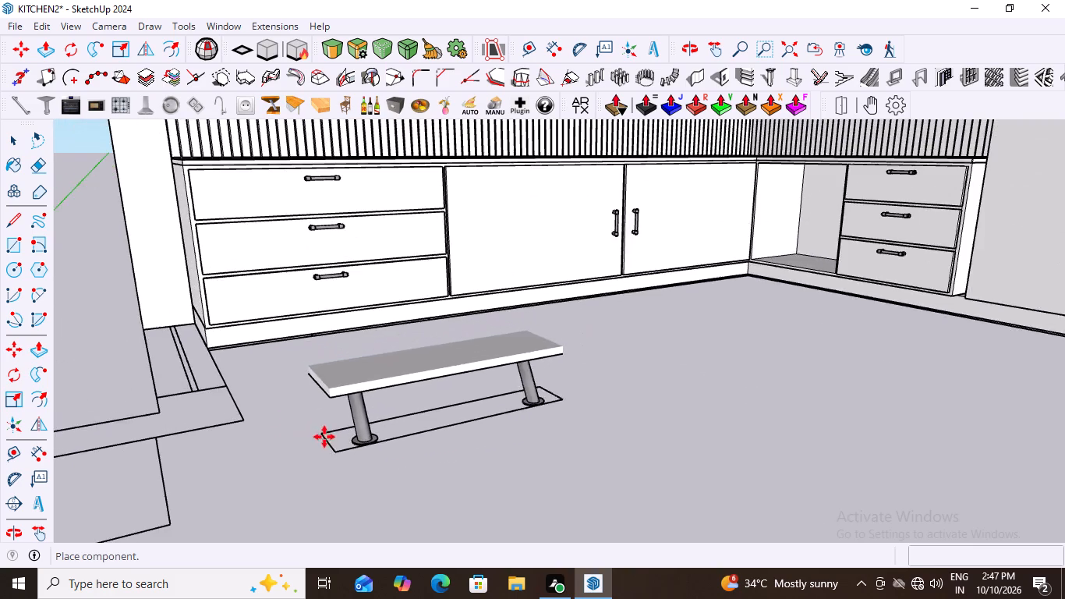
pyautogui.scroll(-14, 324, 437)
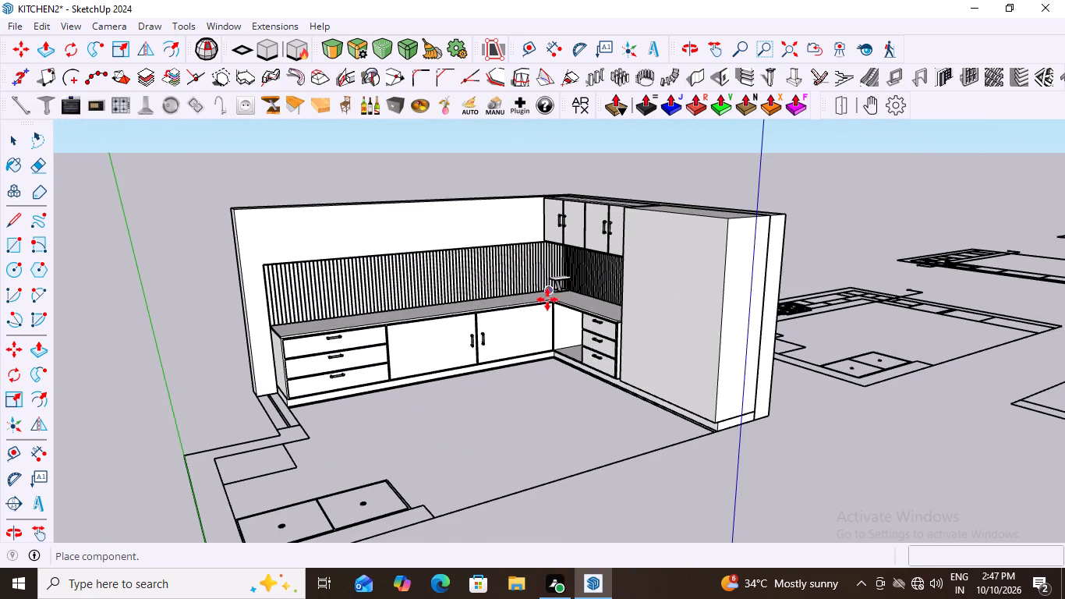
pyautogui.scroll(11, 547, 299)
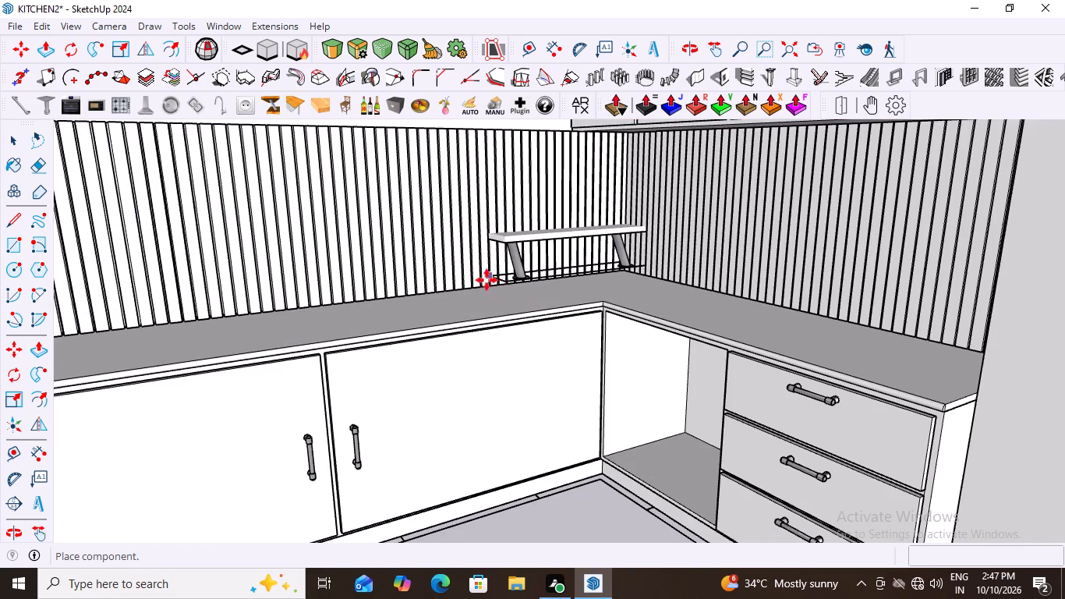
pyautogui.press('Escape')
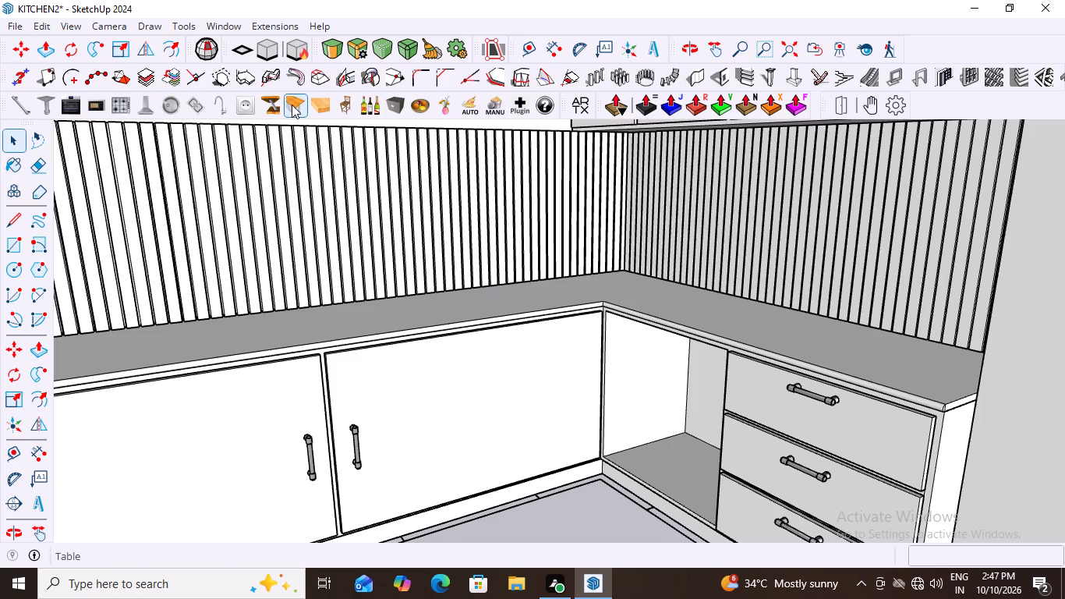
# Preview the table and worktop components beside the first kitchen without placing them.
pyautogui.click(293, 105)
pyautogui.scroll(-13, 335, 388)
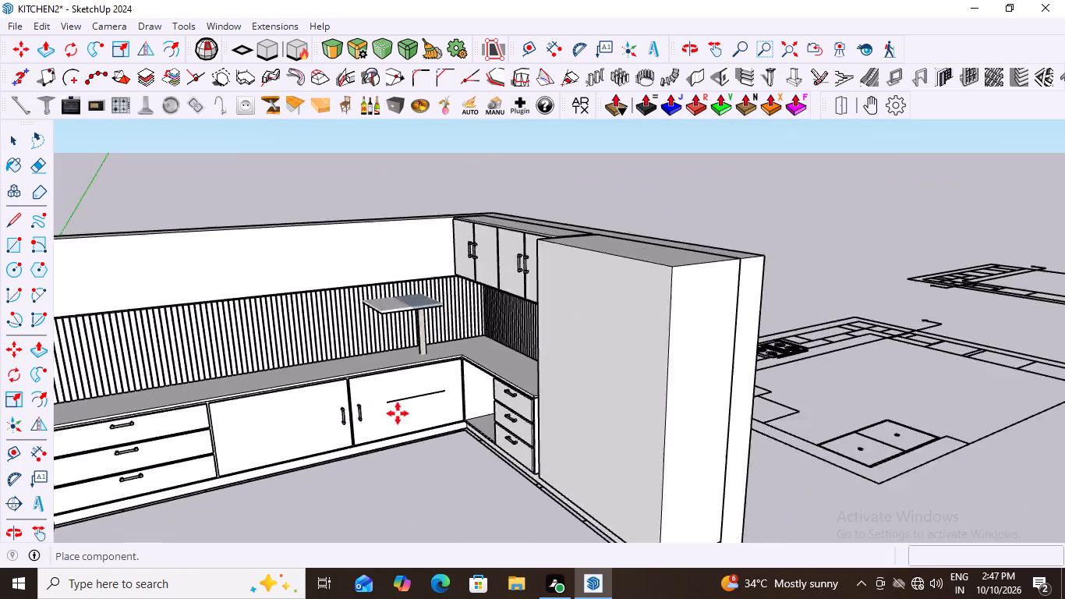
pyautogui.scroll(-10, 398, 413)
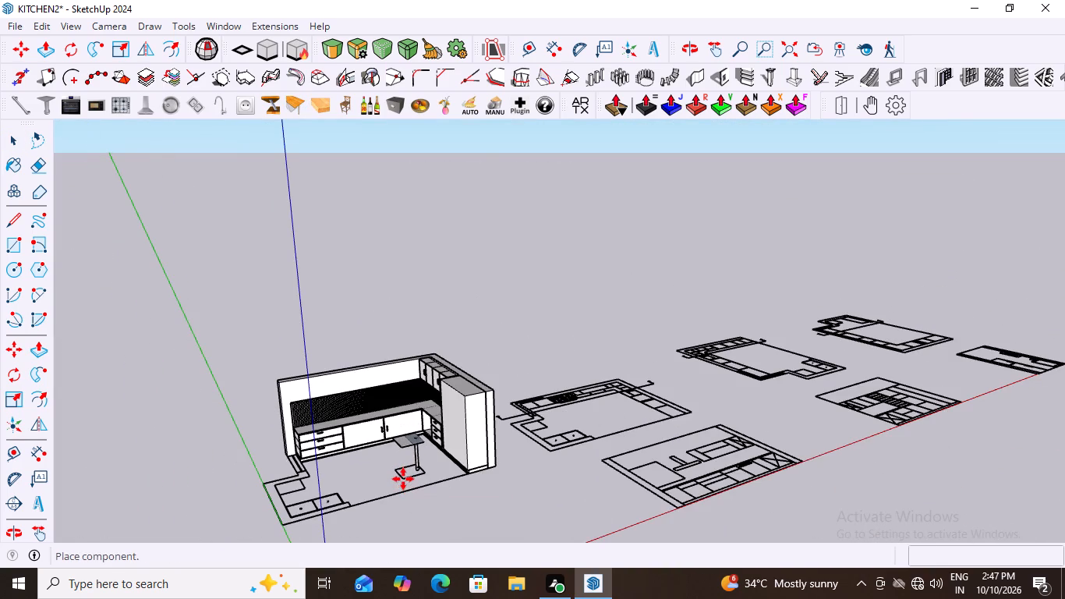
pyautogui.press('Escape')
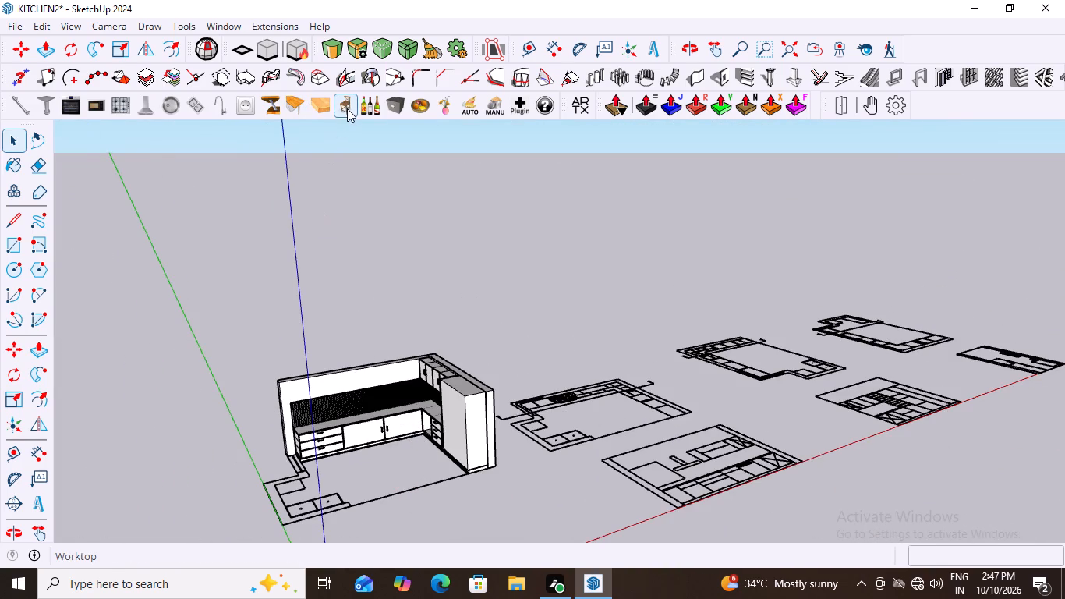
pyautogui.click(322, 105)
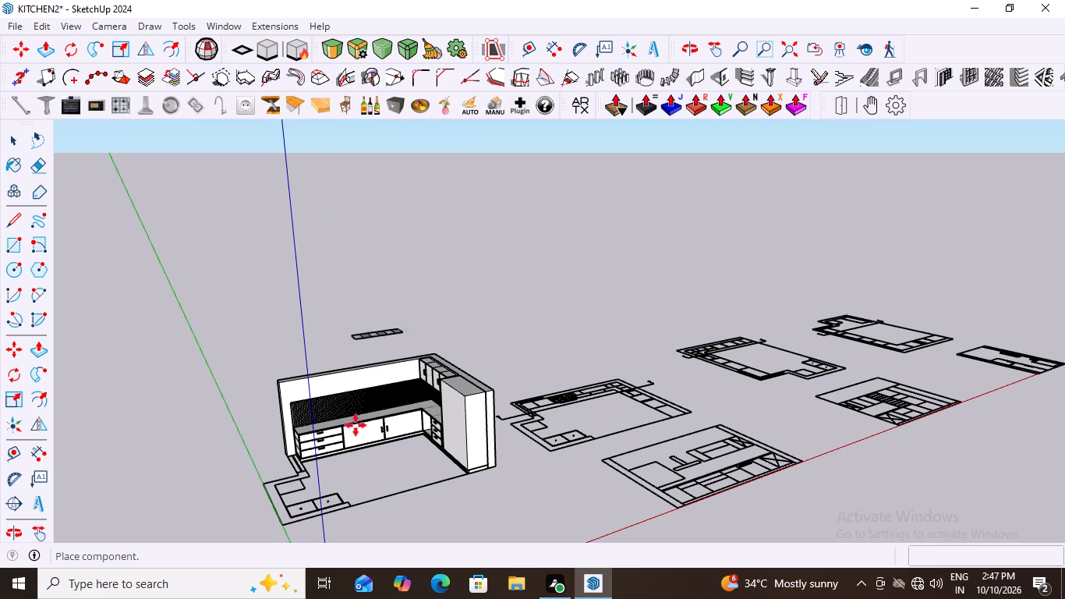
pyautogui.press('Escape')
pyautogui.click(292, 96)
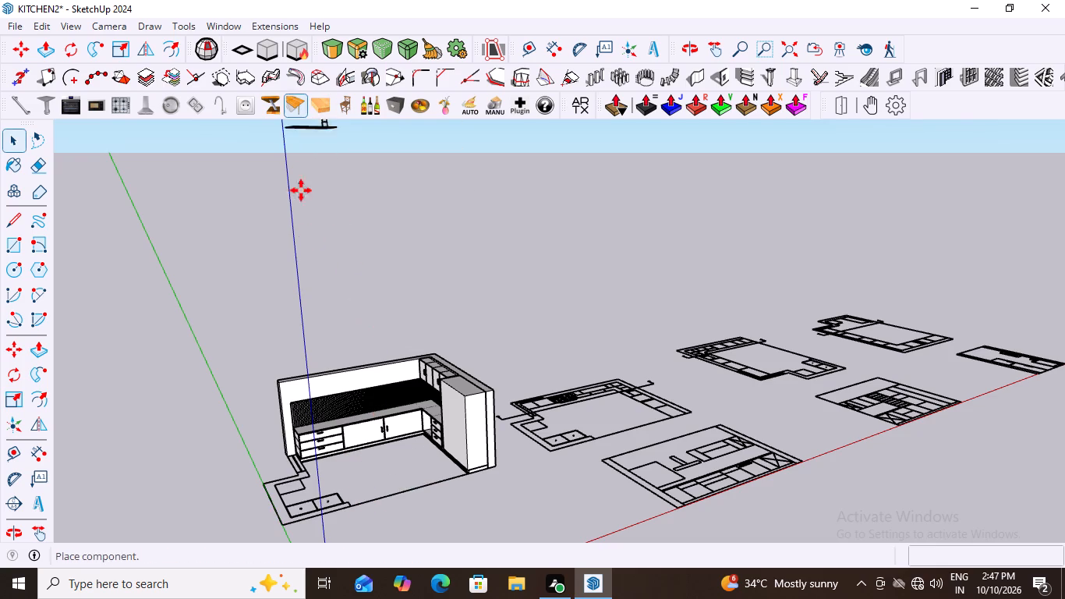
pyautogui.press('Escape')
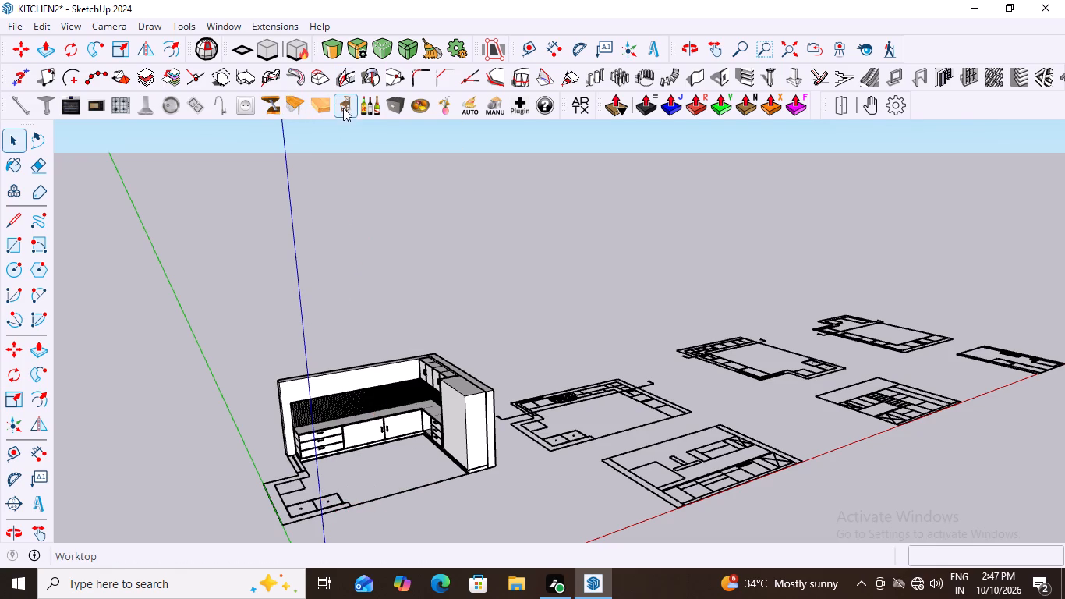
# Preview the bar stool and bottle components on the kitchen floor without placing them.
pyautogui.click(347, 106)
pyautogui.scroll(14, 412, 473)
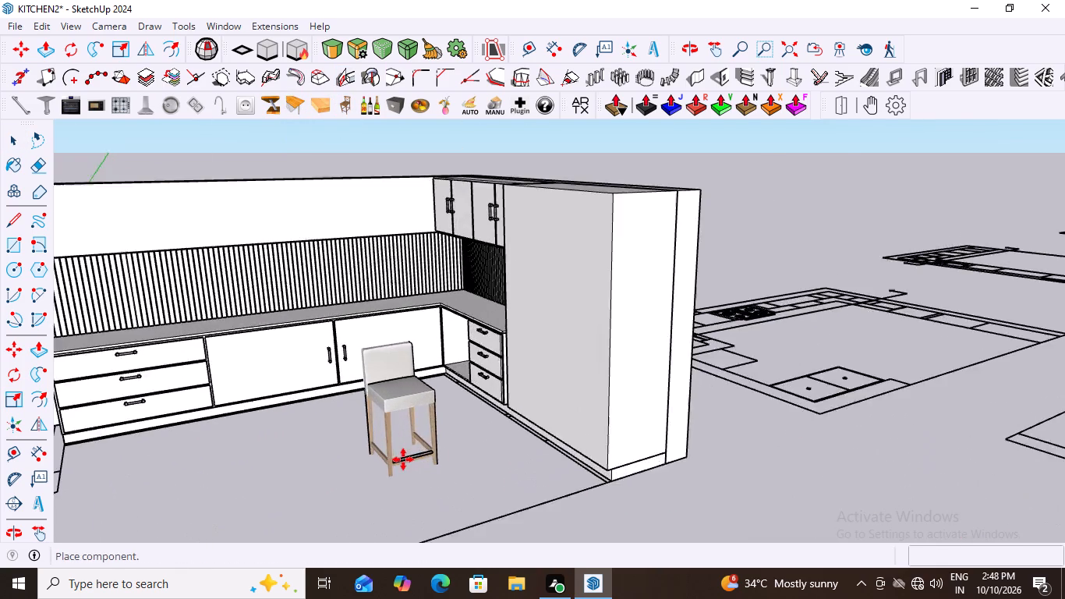
pyautogui.scroll(8, 403, 459)
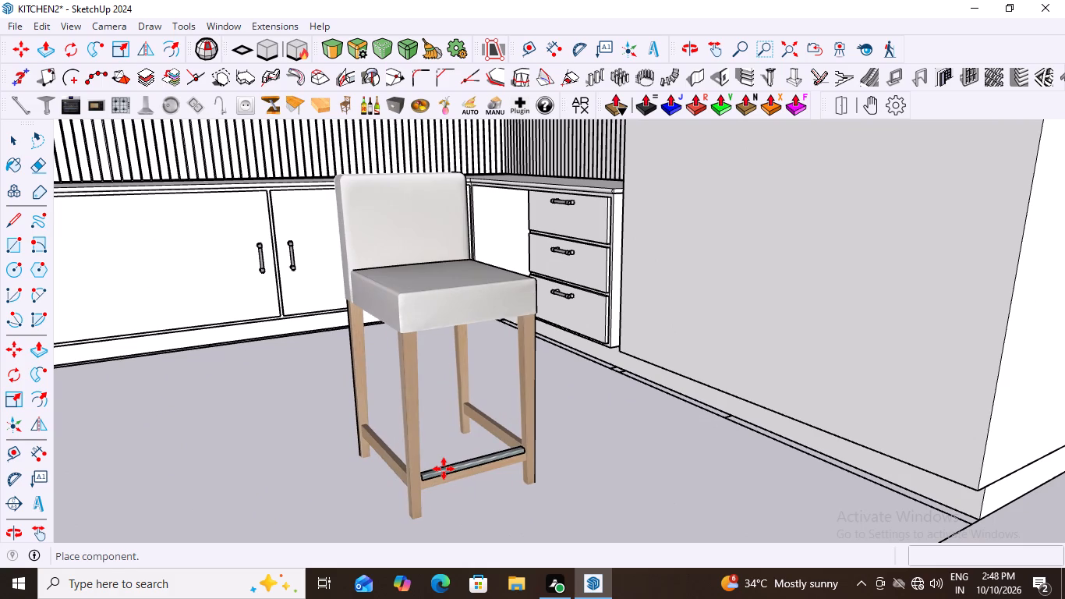
pyautogui.press('Escape')
pyautogui.scroll(1, 352, 102)
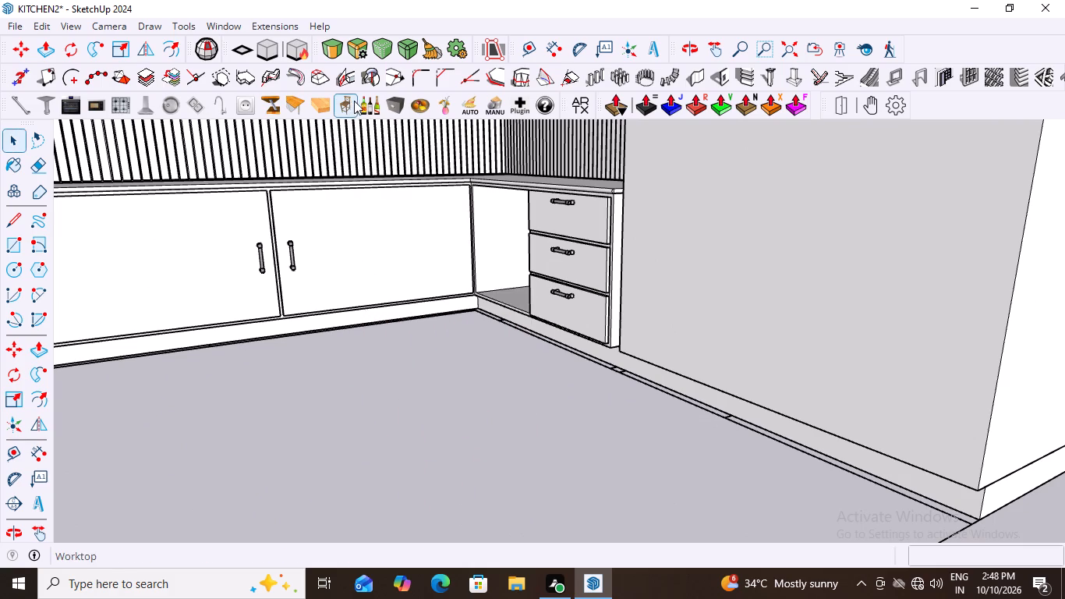
pyautogui.click(367, 104)
pyautogui.scroll(10, 394, 437)
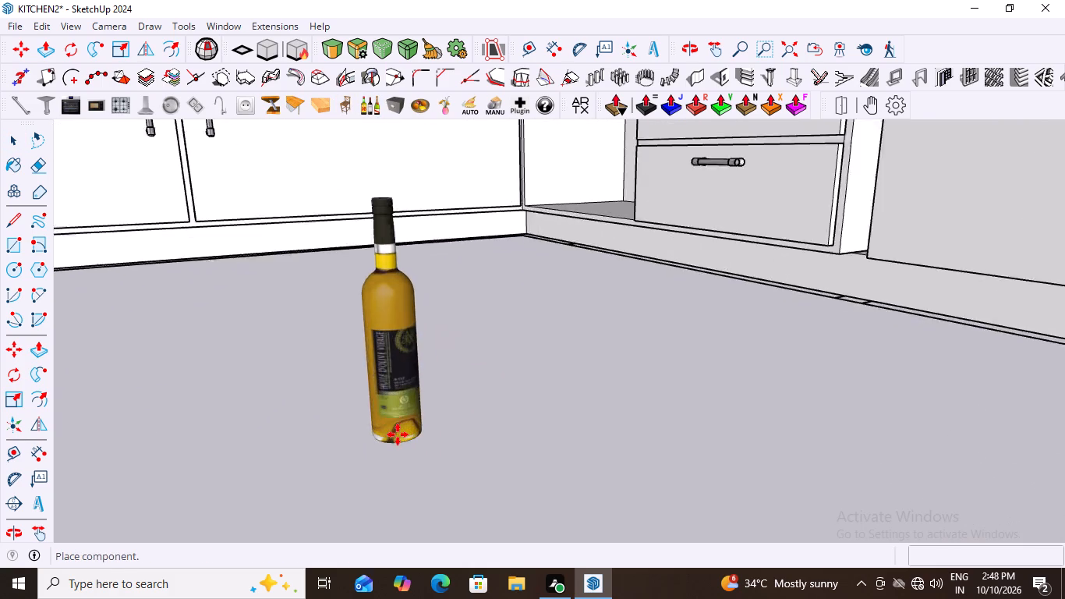
pyautogui.scroll(8, 398, 434)
pyautogui.press('Escape')
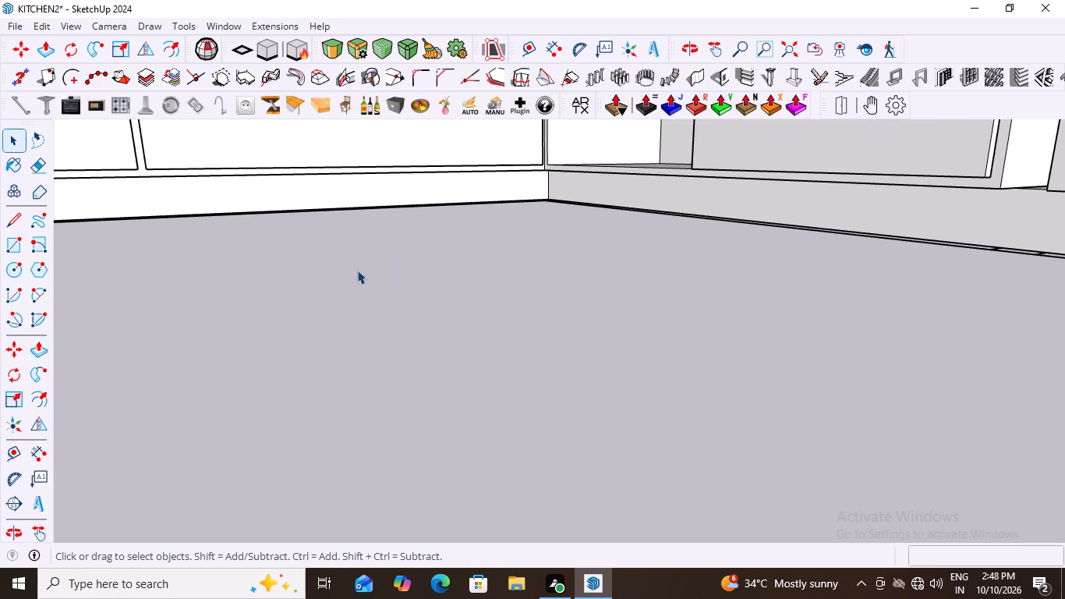
# Preview the storage box, bowl and flower vase components on the kitchen floor without placing them.
pyautogui.scroll(-4, 348, 257)
pyautogui.click(389, 101)
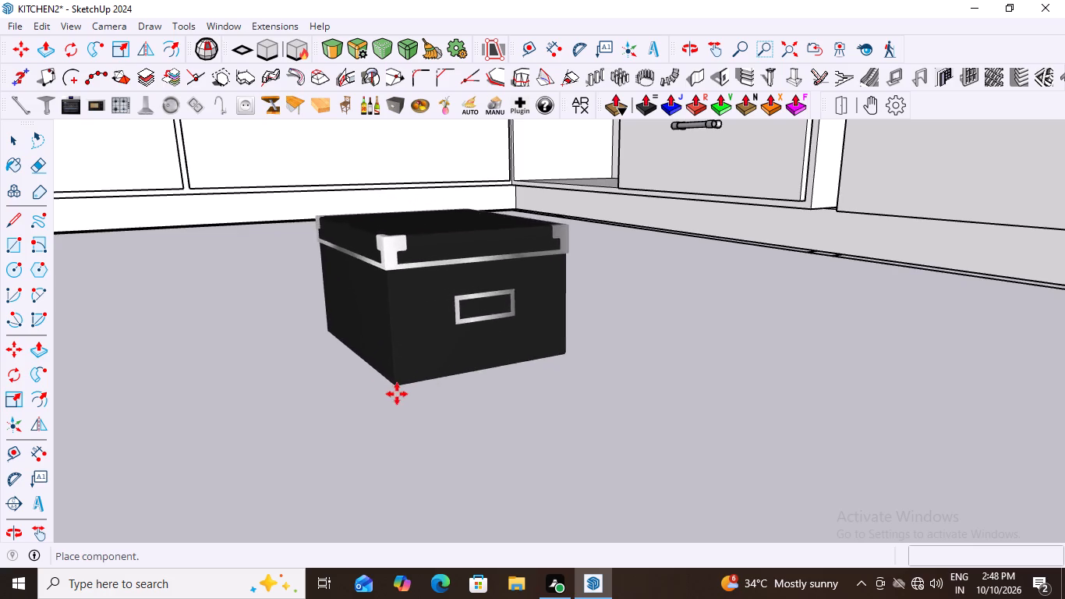
pyautogui.scroll(-6, 395, 410)
pyautogui.scroll(6, 418, 516)
pyautogui.press('Escape')
pyautogui.click(425, 104)
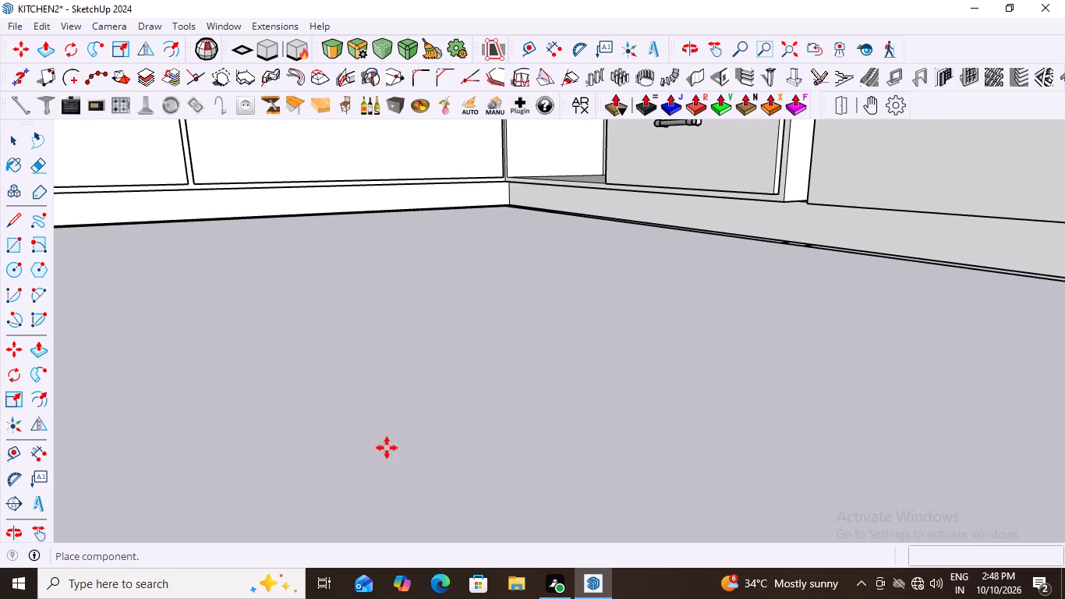
pyautogui.scroll(-4, 429, 441)
pyautogui.press('Escape')
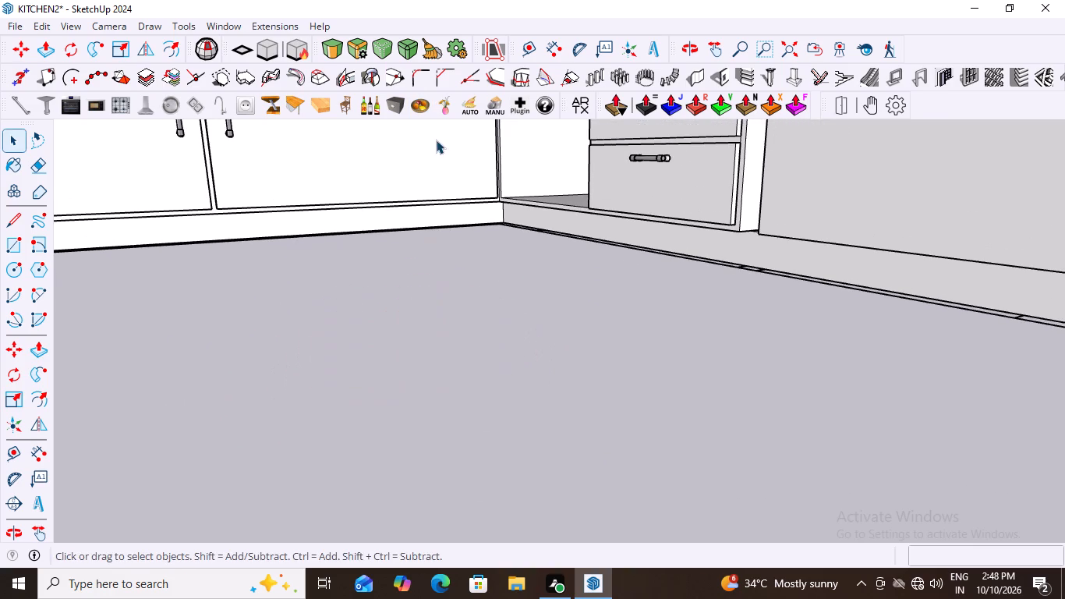
pyautogui.click(444, 105)
pyautogui.scroll(-8, 407, 420)
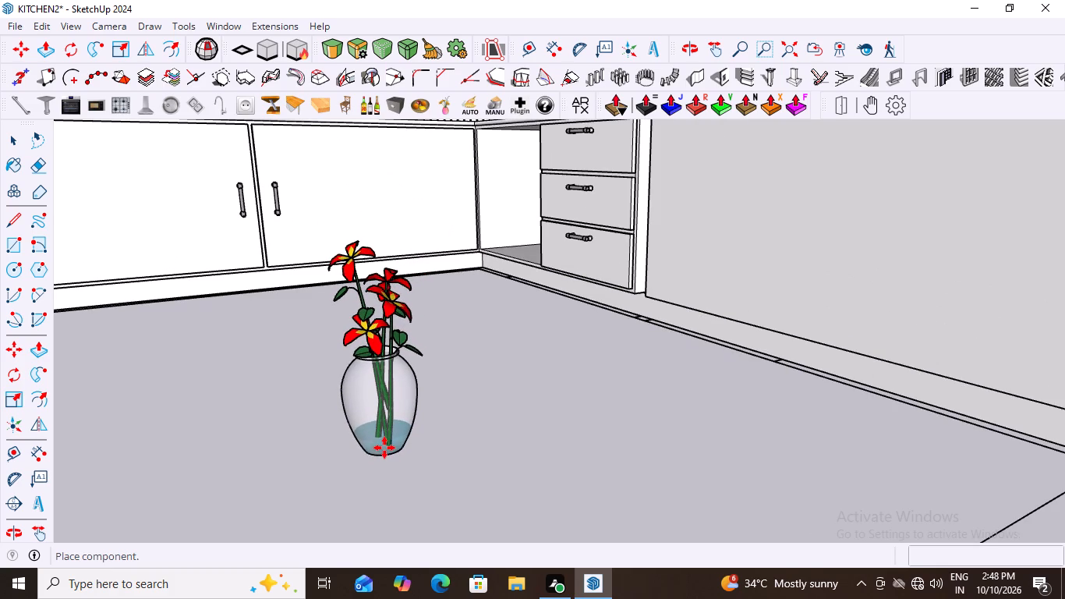
pyautogui.press('Escape')
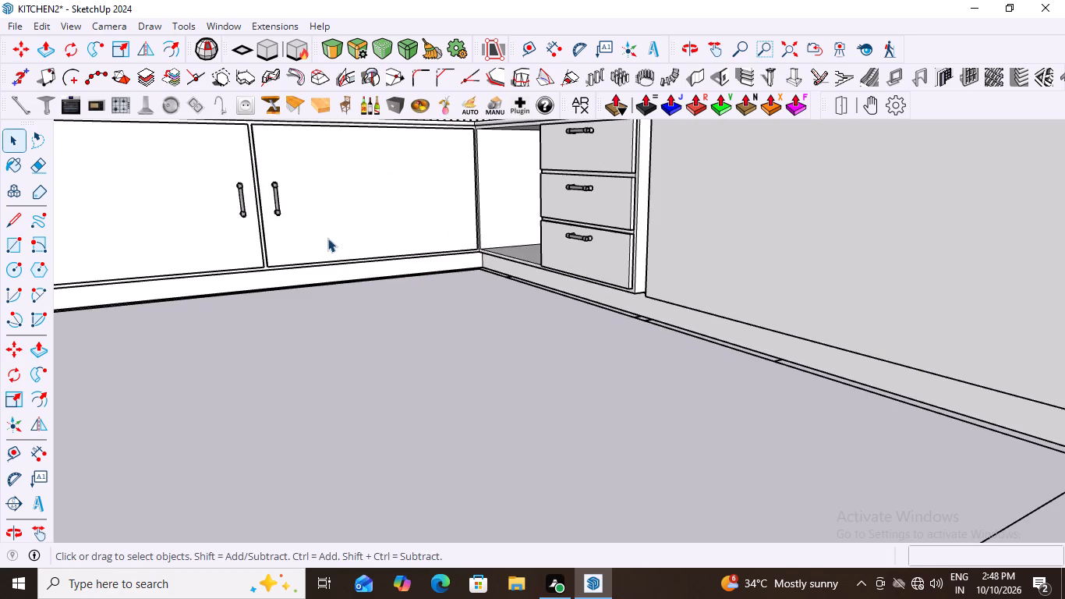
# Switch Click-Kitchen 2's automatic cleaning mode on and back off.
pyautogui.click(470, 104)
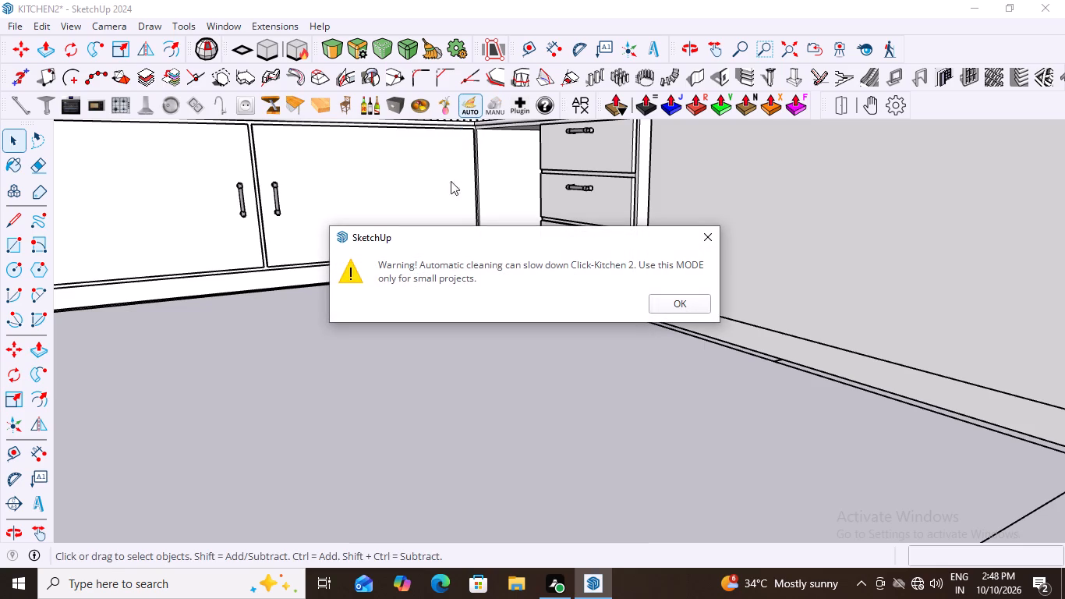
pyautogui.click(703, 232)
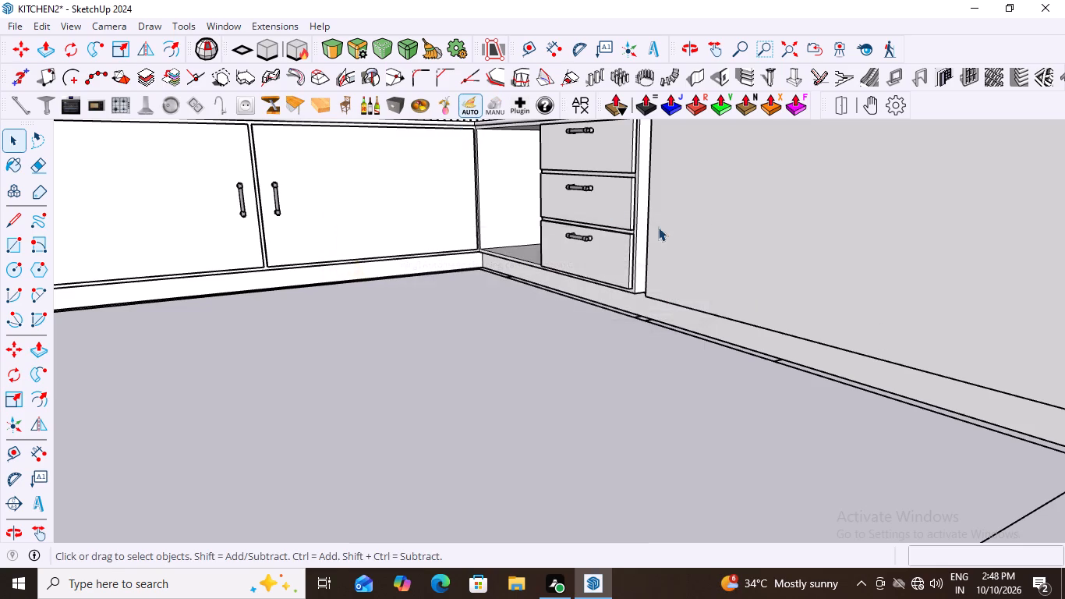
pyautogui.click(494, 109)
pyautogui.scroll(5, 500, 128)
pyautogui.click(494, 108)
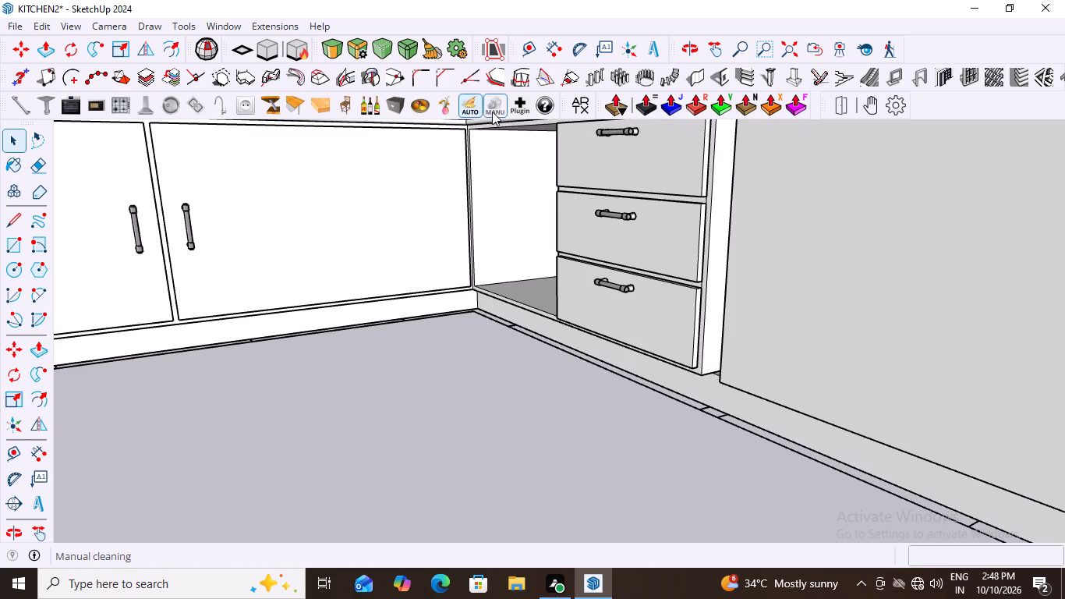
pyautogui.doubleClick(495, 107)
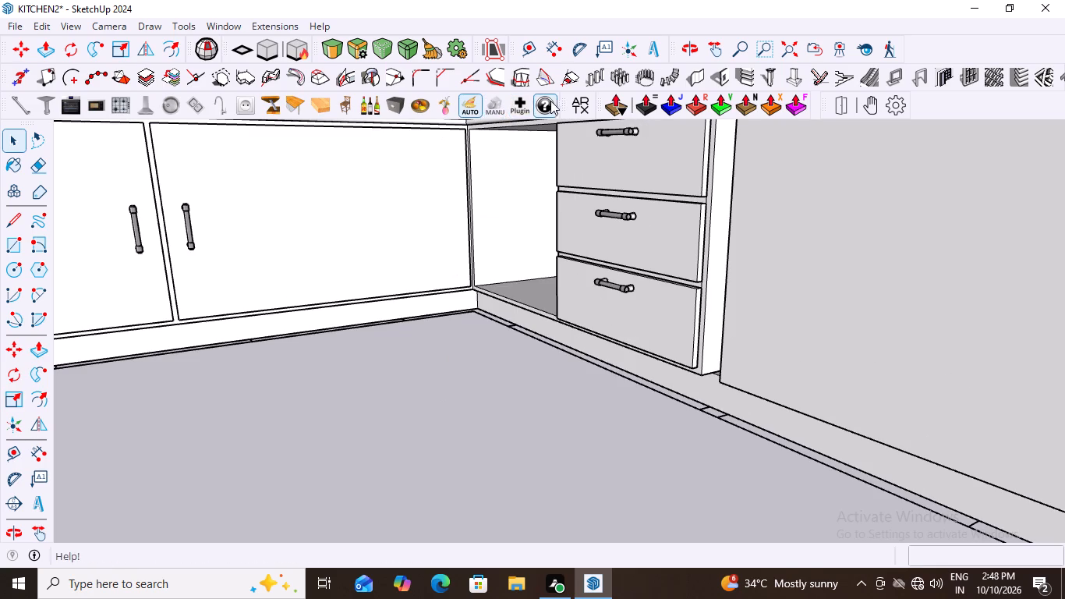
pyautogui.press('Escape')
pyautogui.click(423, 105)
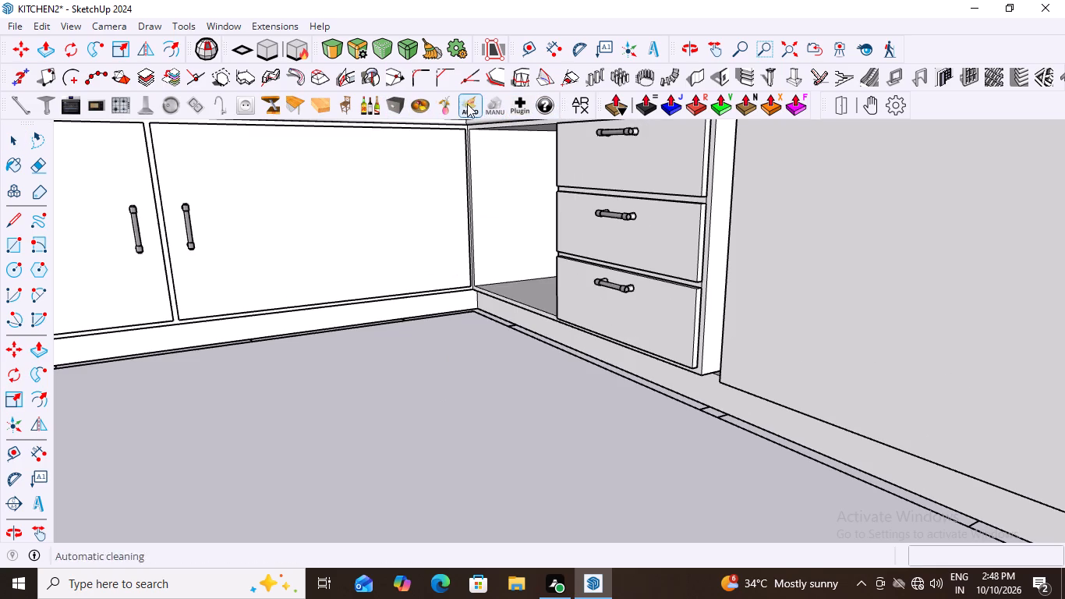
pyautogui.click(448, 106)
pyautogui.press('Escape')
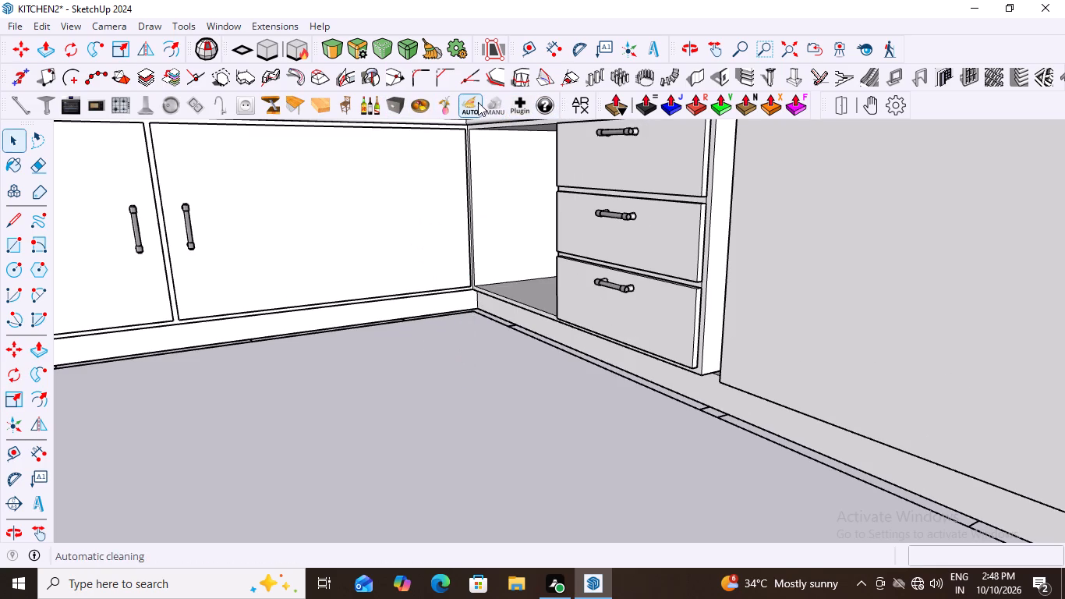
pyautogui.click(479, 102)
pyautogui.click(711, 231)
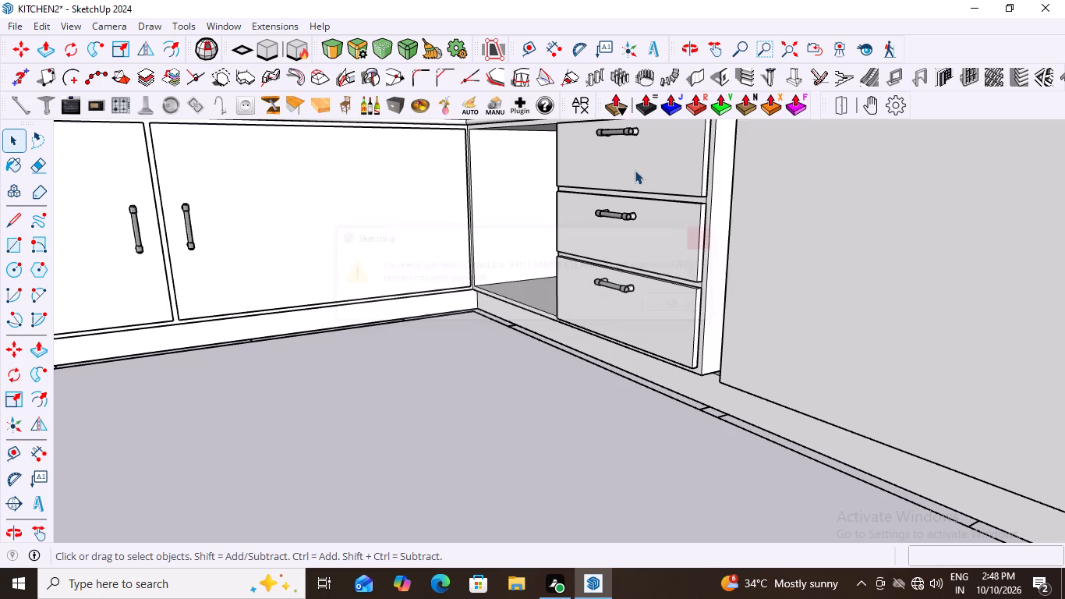
# Run Click-Kitchen 2's manual cleaning to remove its leftover components and materials from the model.
pyautogui.click(486, 103)
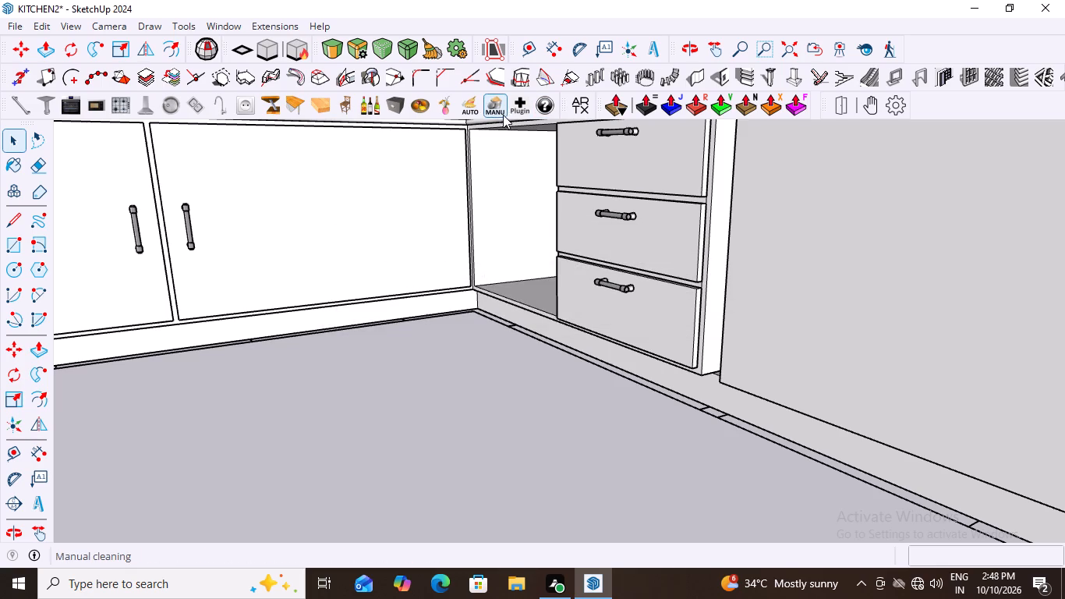
pyautogui.doubleClick(499, 107)
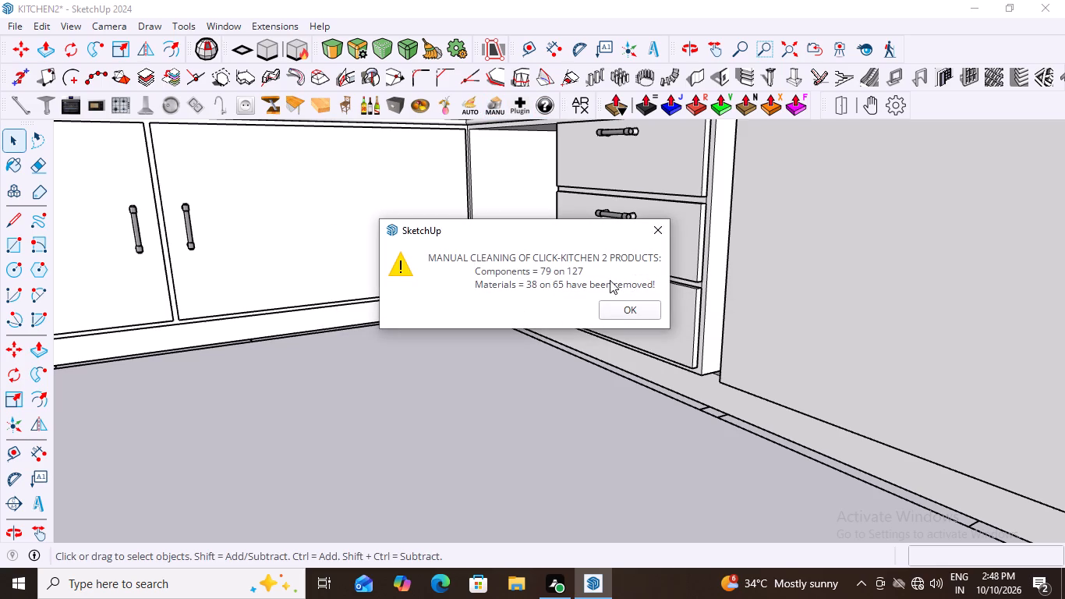
# Close the Click-Kitchen 2 manual cleaning report.
pyautogui.click(653, 228)
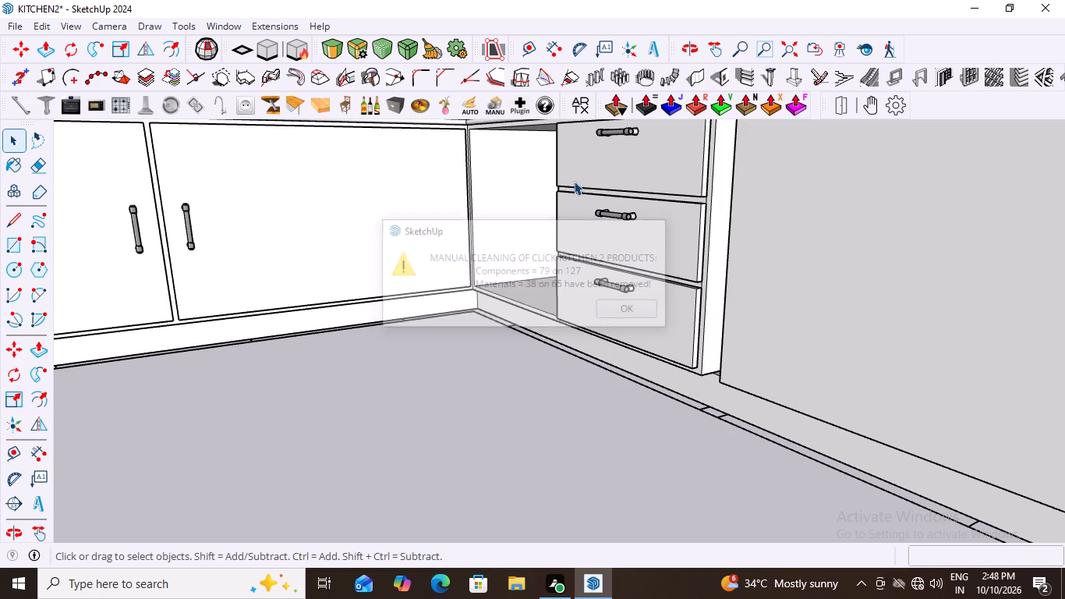
# Hide the slatted backsplash group that runs along both walls above the kitchen countertop.
pyautogui.scroll(-11, 441, 353)
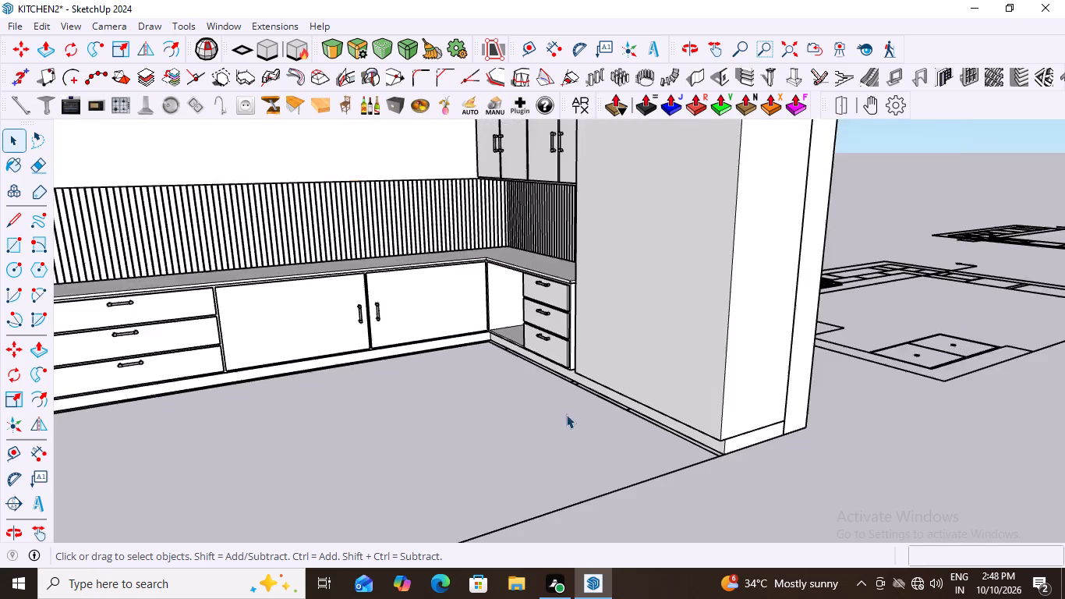
pyautogui.scroll(-8, 566, 414)
pyautogui.moveTo(495, 454); pyautogui.dragTo(443, 452, button='middle')
pyautogui.scroll(1, 443, 452)
pyautogui.scroll(2, 456, 339)
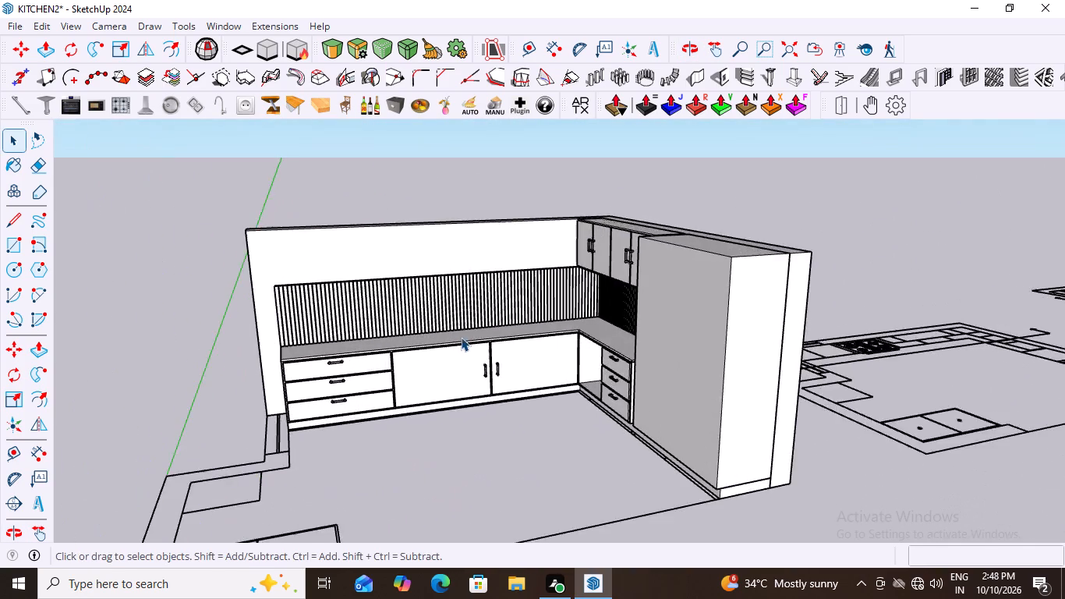
pyautogui.scroll(3, 461, 337)
pyautogui.moveTo(499, 378); pyautogui.dragTo(458, 400, button='middle')
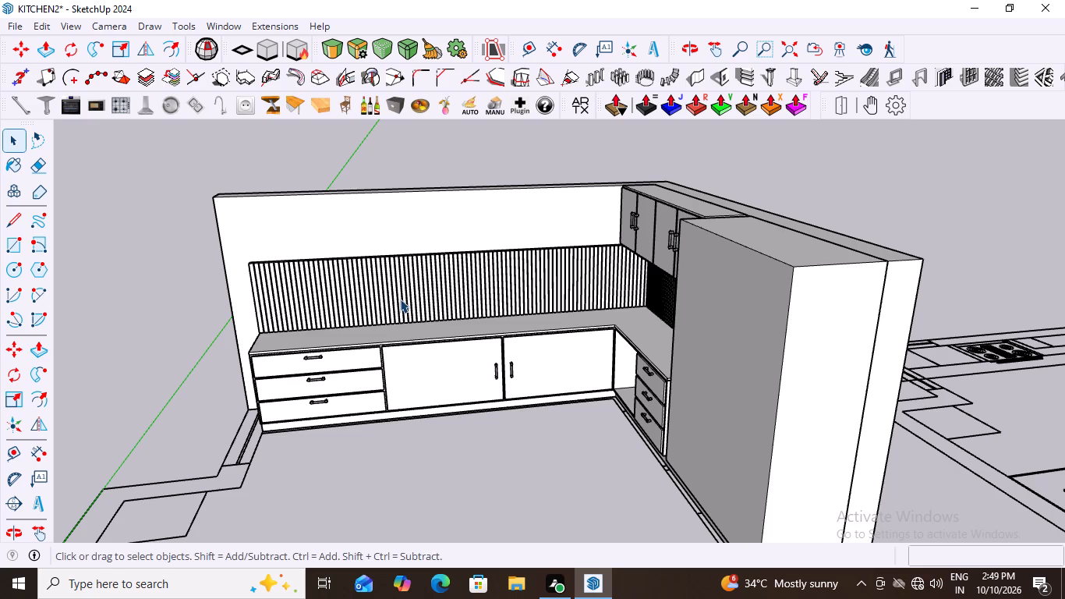
pyautogui.scroll(1, 400, 299)
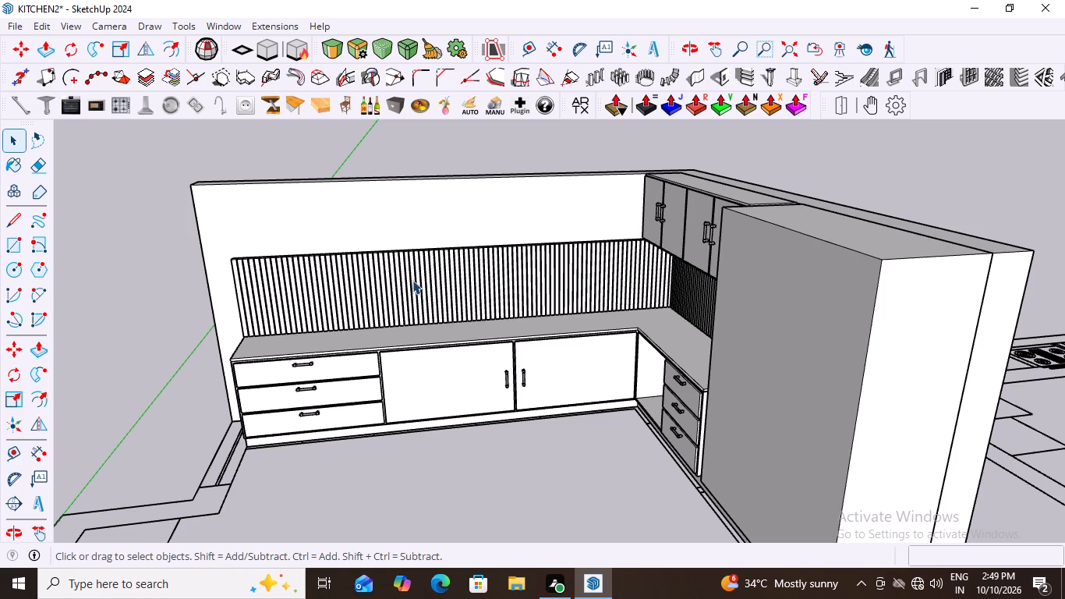
pyautogui.click(426, 275)
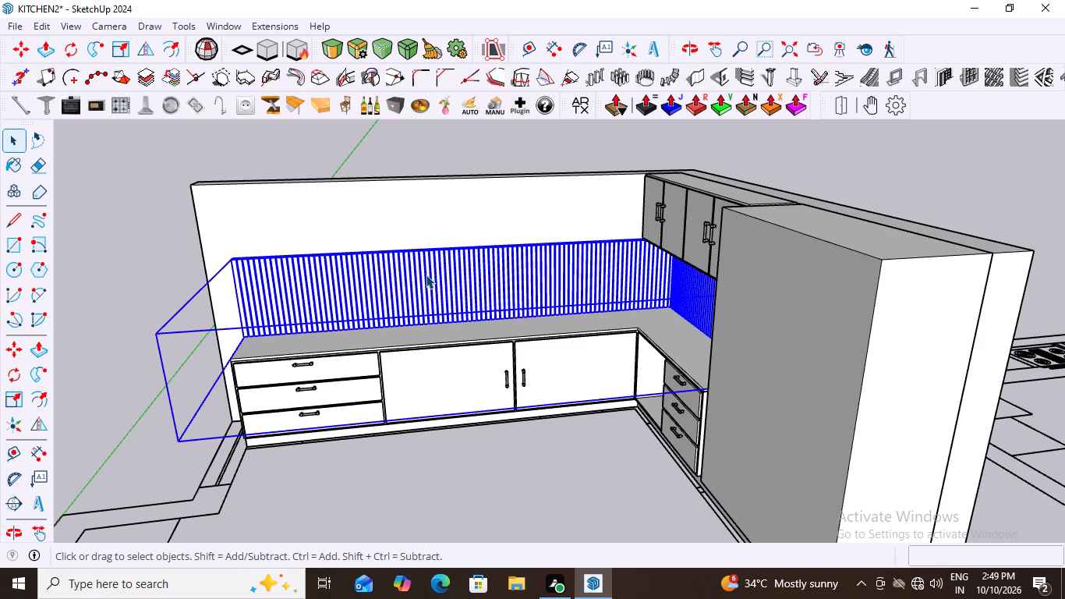
pyautogui.scroll(-7, 527, 307)
pyautogui.moveTo(501, 377); pyautogui.dragTo(674, 388, button='middle')
pyautogui.scroll(3, 515, 406)
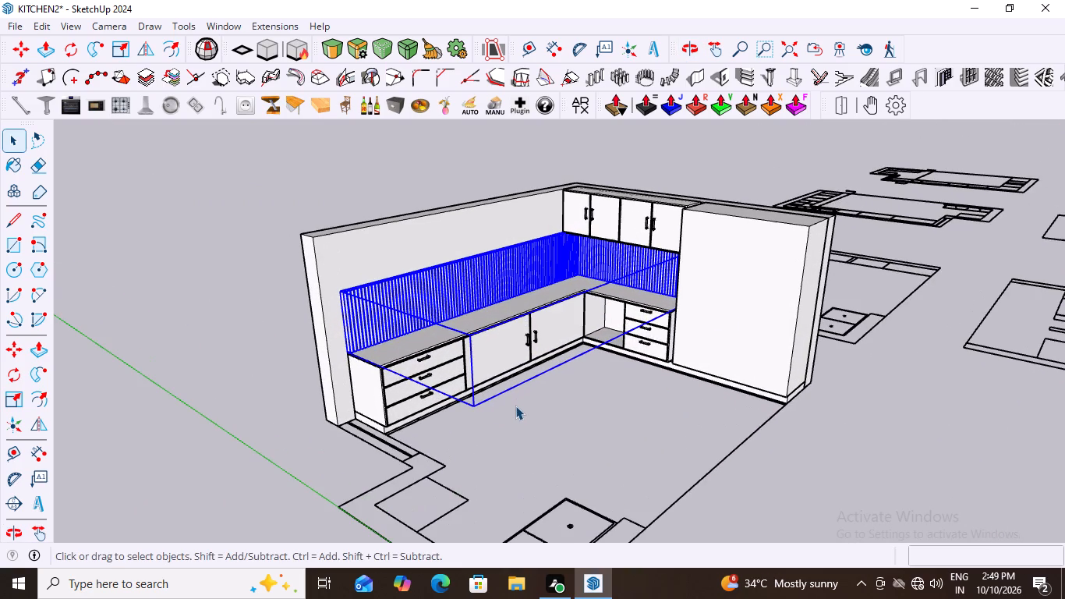
pyautogui.rightClick(451, 294)
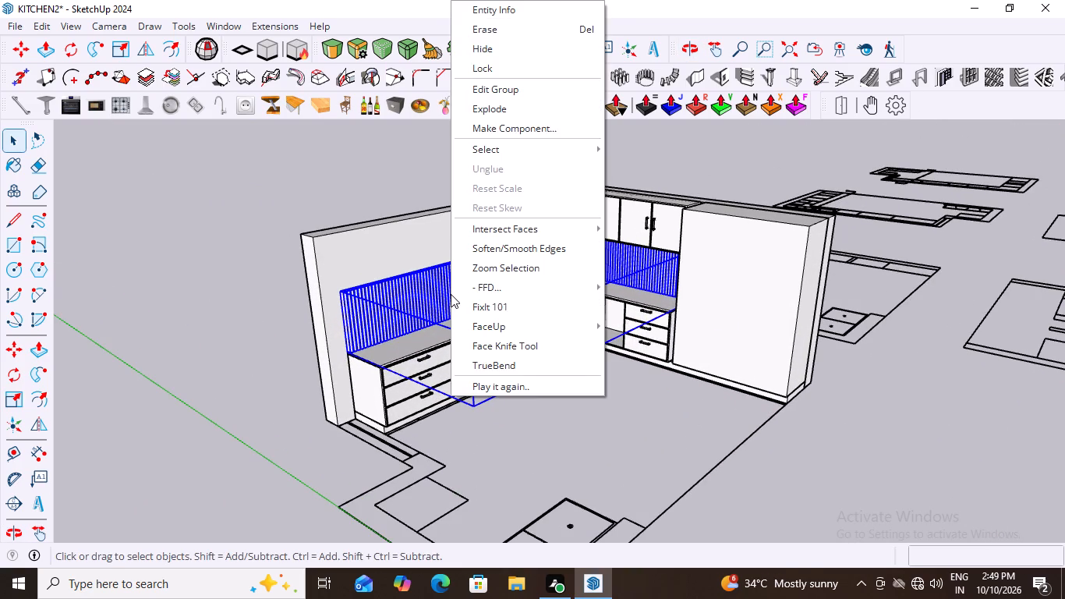
pyautogui.click(495, 51)
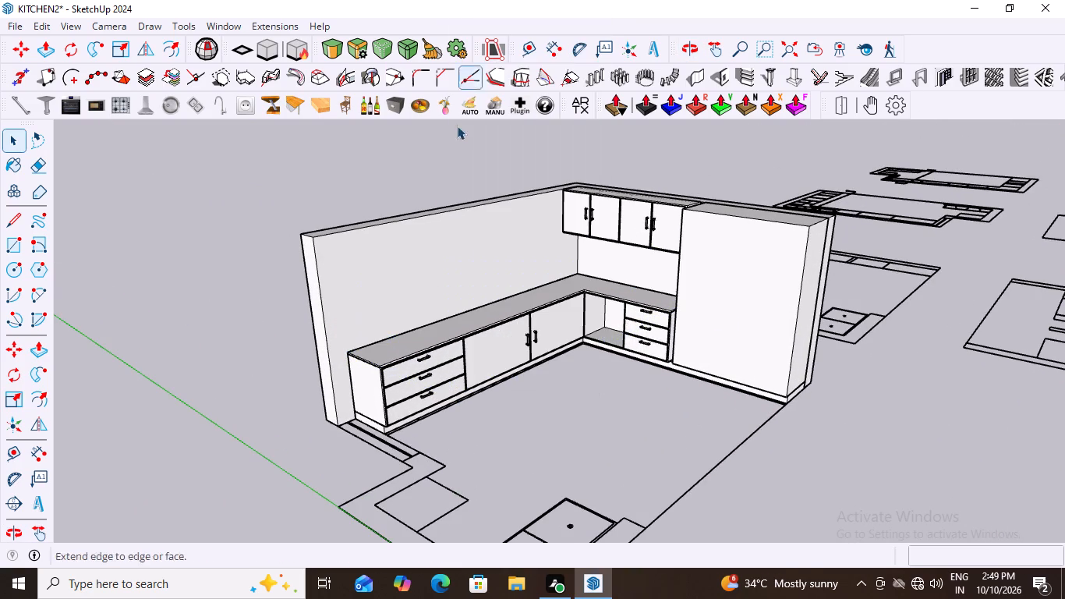
# Examine the first kitchen's bare walls, countertop, cabinets and tall unit from several angles, alongside the neighbouring plan drawings.
pyautogui.moveTo(571, 397); pyautogui.dragTo(405, 389, button='middle')
pyautogui.scroll(1, 445, 328)
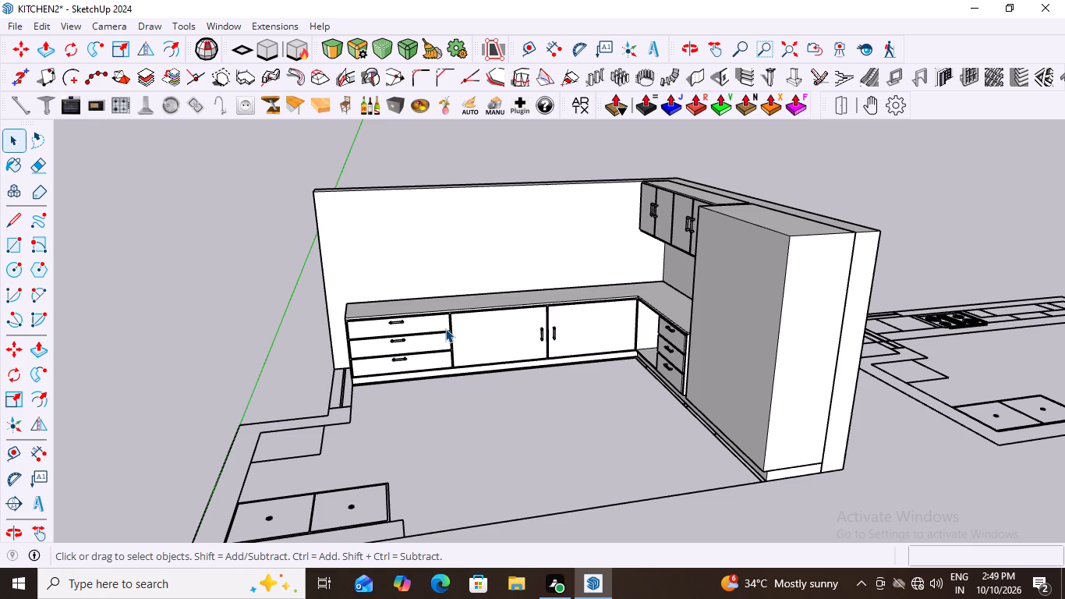
pyautogui.moveTo(724, 370); pyautogui.dragTo(689, 491, button='middle')
pyautogui.scroll(-1, 710, 444)
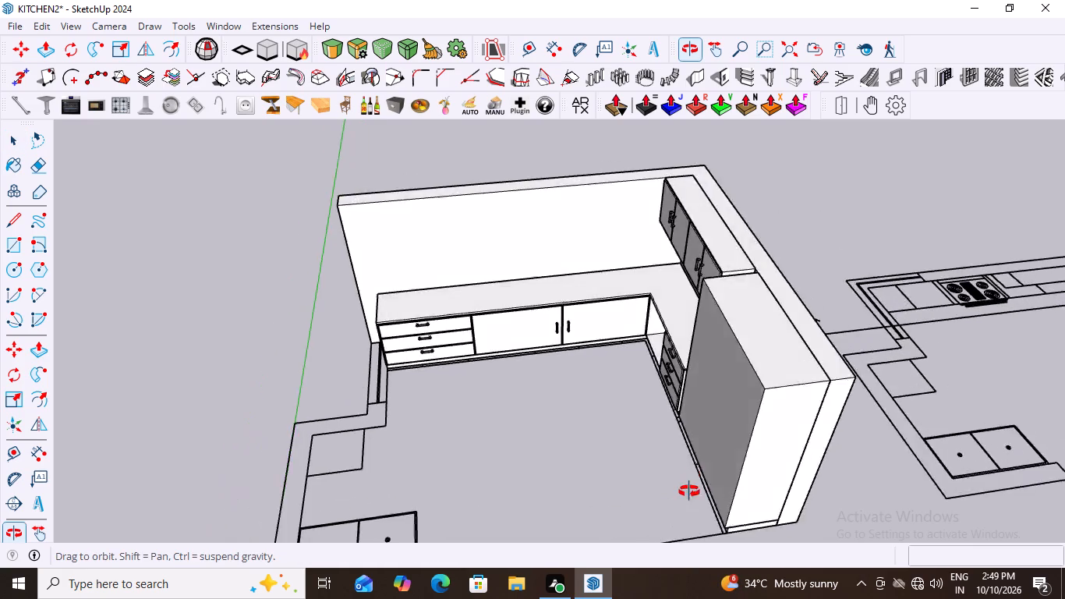
pyautogui.moveTo(689, 491); pyautogui.dragTo(892, 370, button='middle')
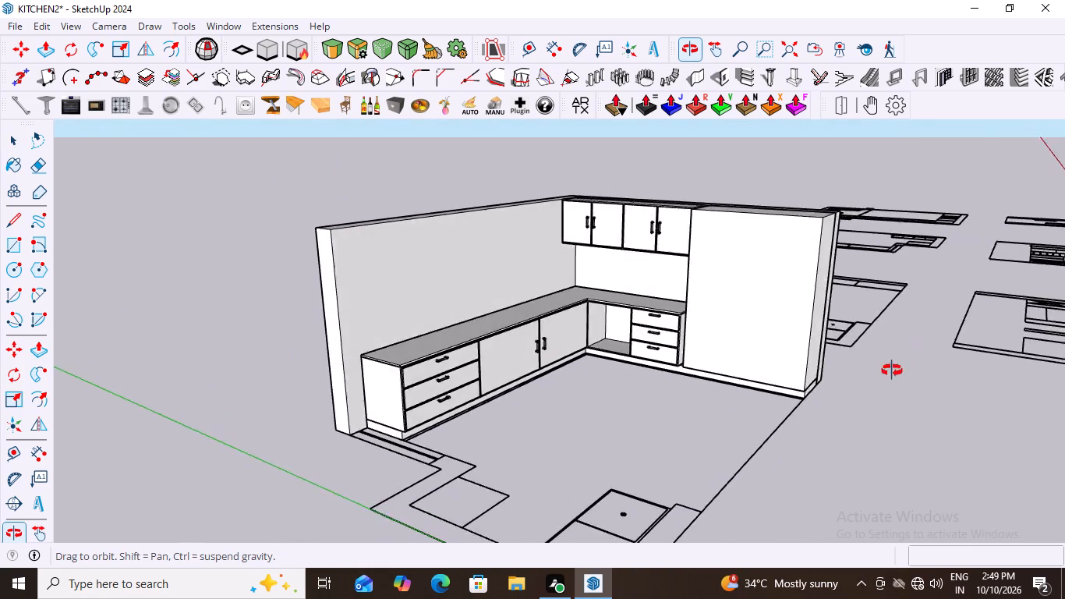
pyautogui.moveTo(892, 370); pyautogui.dragTo(839, 400, button='middle')
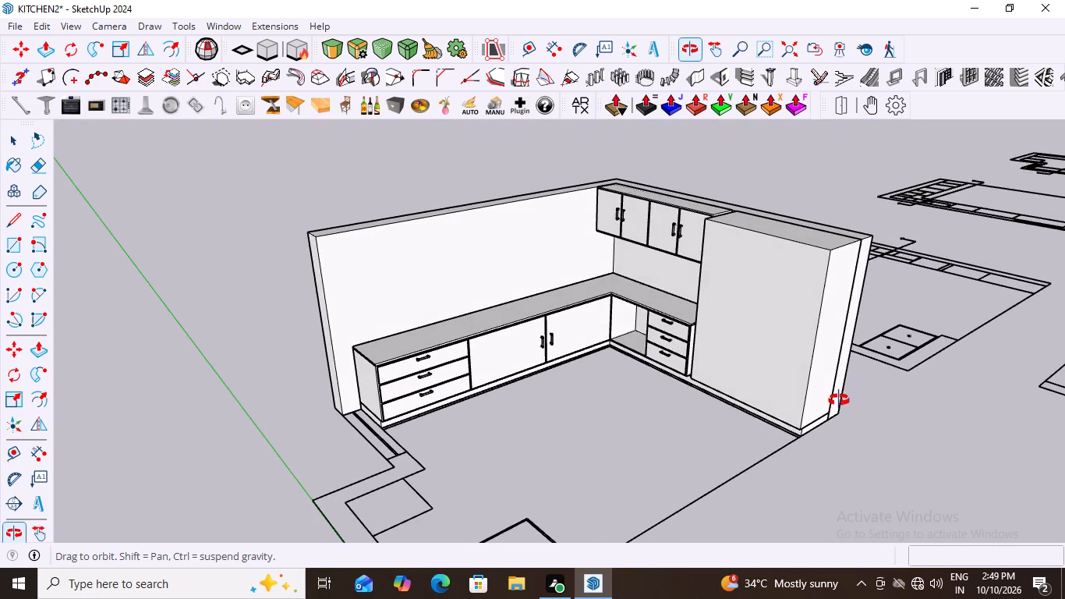
pyautogui.moveTo(839, 400); pyautogui.dragTo(728, 422, button='middle')
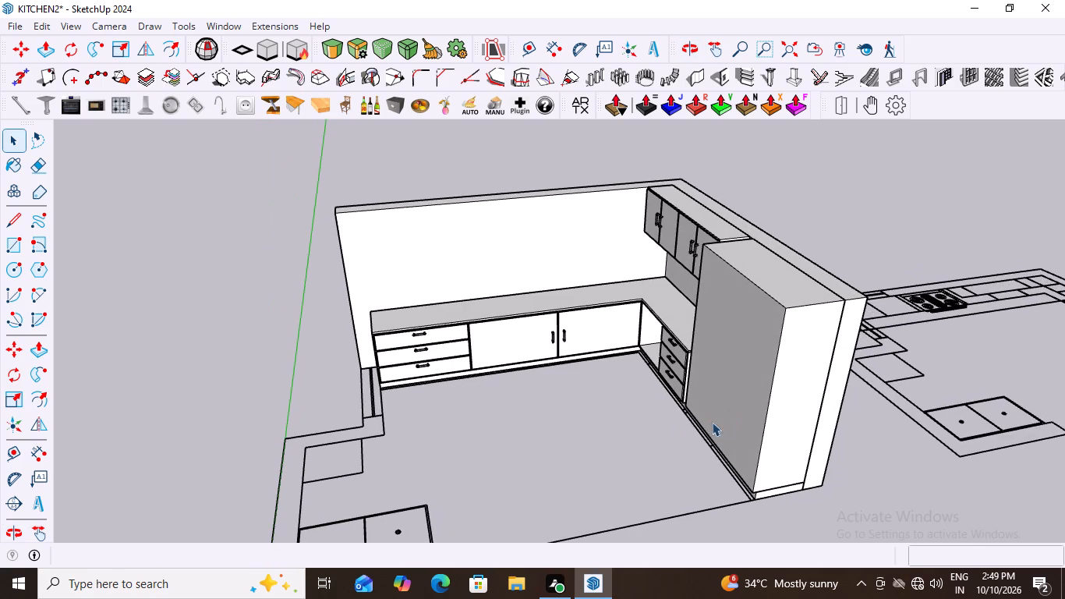
pyautogui.scroll(-6, 590, 426)
pyautogui.moveTo(571, 438); pyautogui.dragTo(550, 516, button='middle')
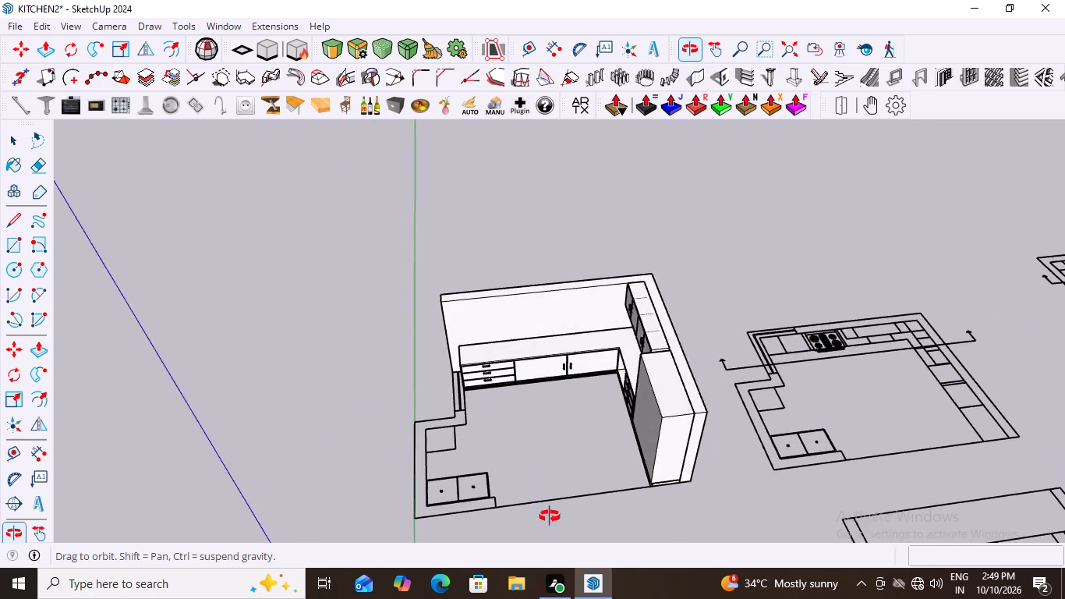
pyautogui.moveTo(550, 516); pyautogui.dragTo(879, 363, button='middle')
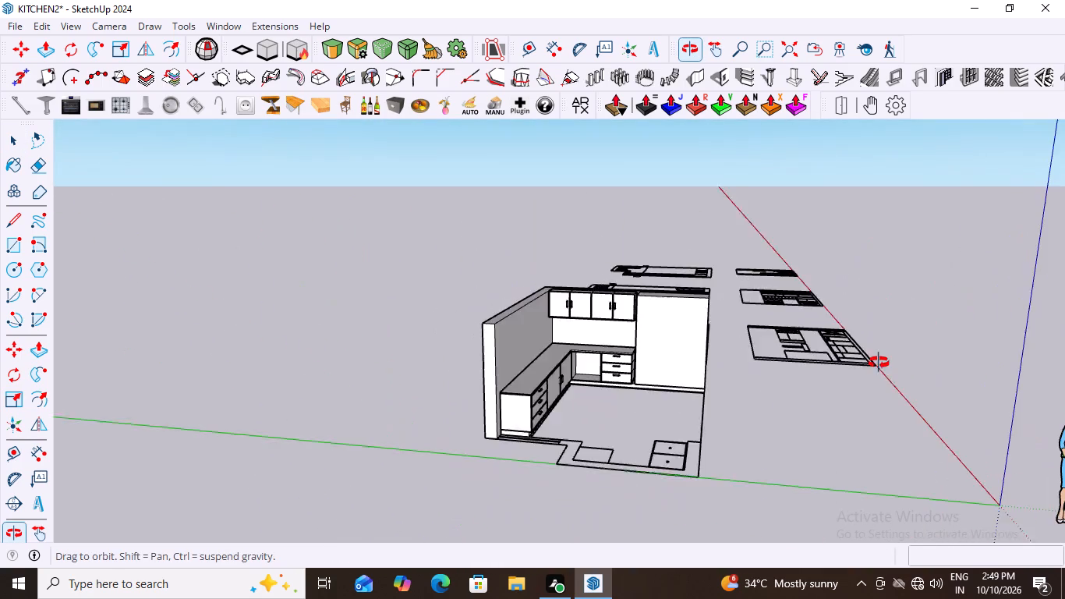
pyautogui.moveTo(879, 363); pyautogui.dragTo(770, 385, button='middle')
pyautogui.scroll(6, 634, 313)
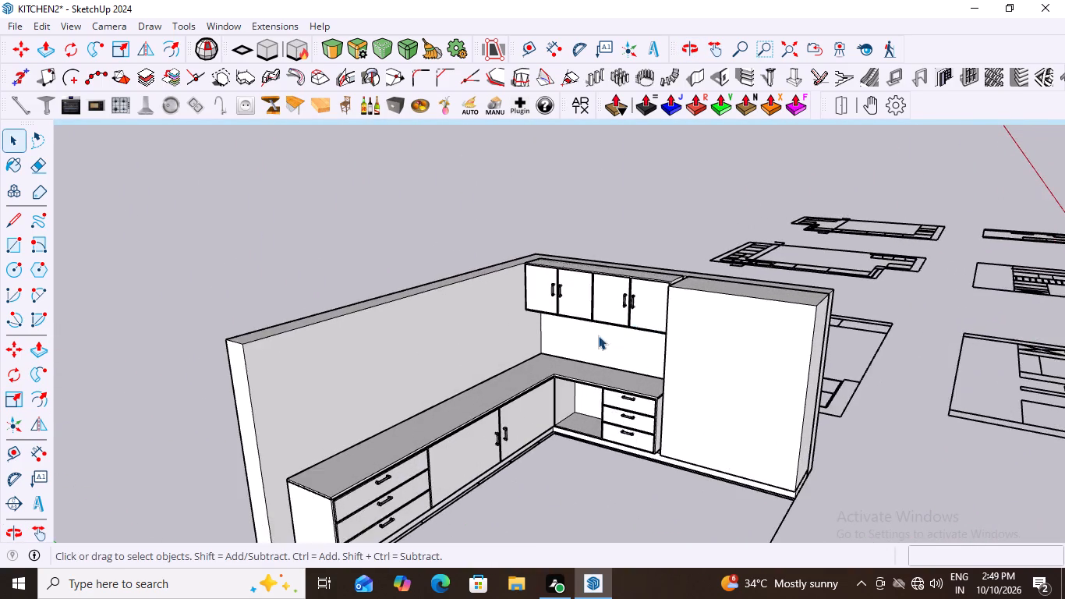
pyautogui.scroll(-6, 579, 365)
pyautogui.moveTo(624, 452); pyautogui.dragTo(487, 452, button='middle')
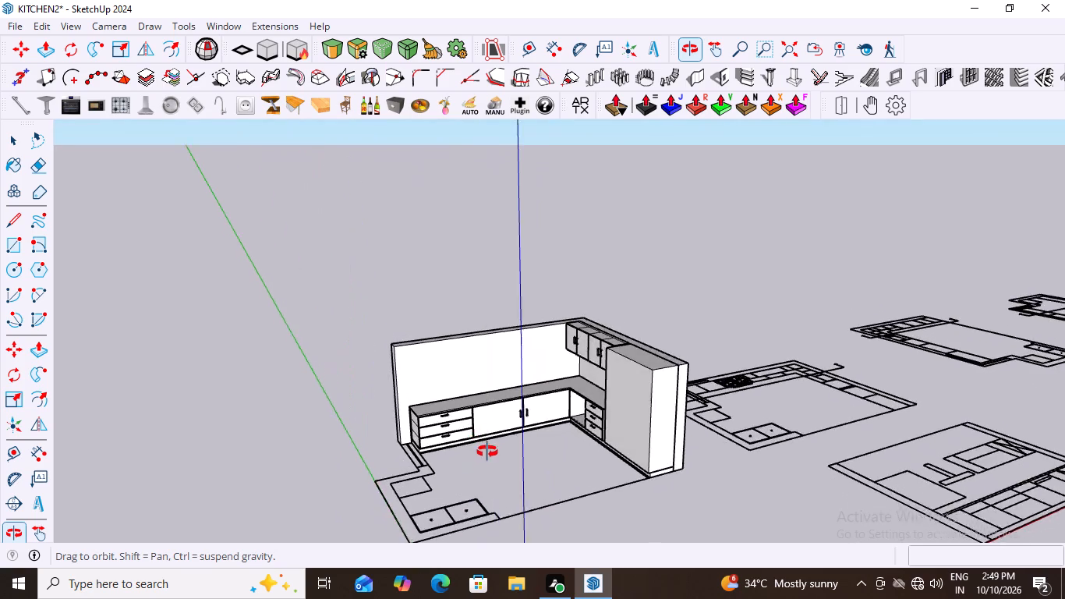
pyautogui.moveTo(487, 452); pyautogui.dragTo(412, 467, button='middle')
pyautogui.scroll(3, 560, 338)
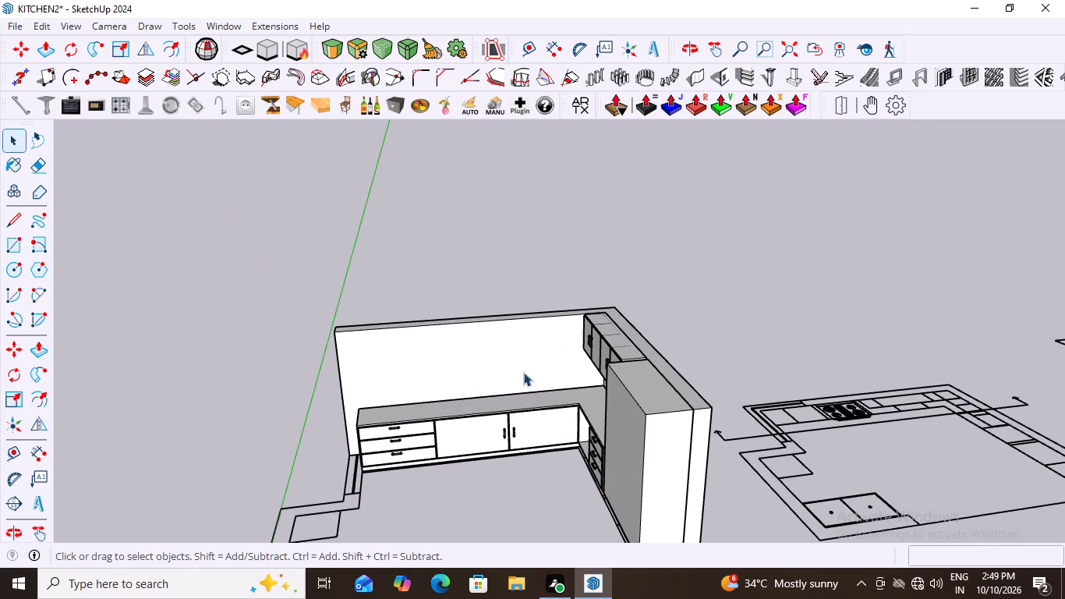
# Examine the first kitchen's long back wall, countertop, base cabinets and tall unit from several angles and distances.
pyautogui.scroll(1, 456, 400)
pyautogui.moveTo(472, 409); pyautogui.dragTo(425, 340, button='middle')
pyautogui.scroll(3, 454, 437)
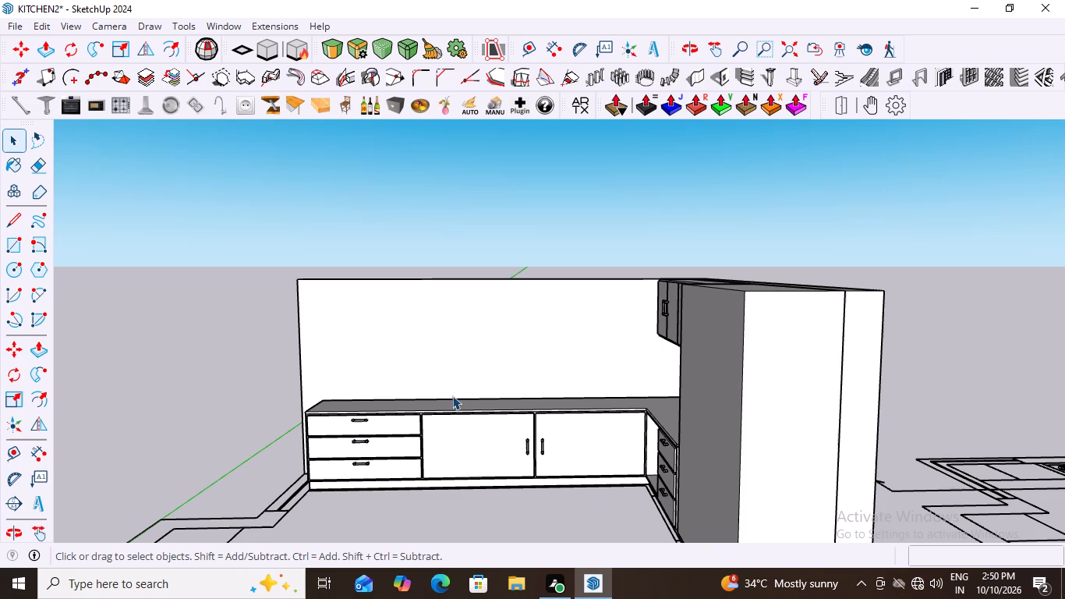
pyautogui.moveTo(507, 363); pyautogui.dragTo(565, 381, button='middle')
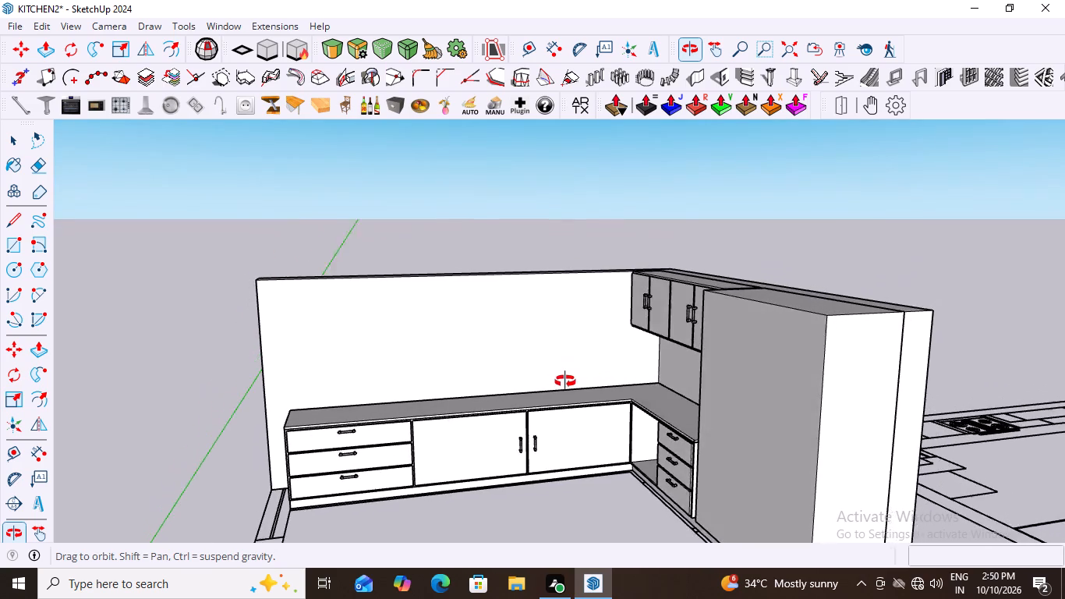
pyautogui.moveTo(565, 381); pyautogui.dragTo(560, 382, button='middle')
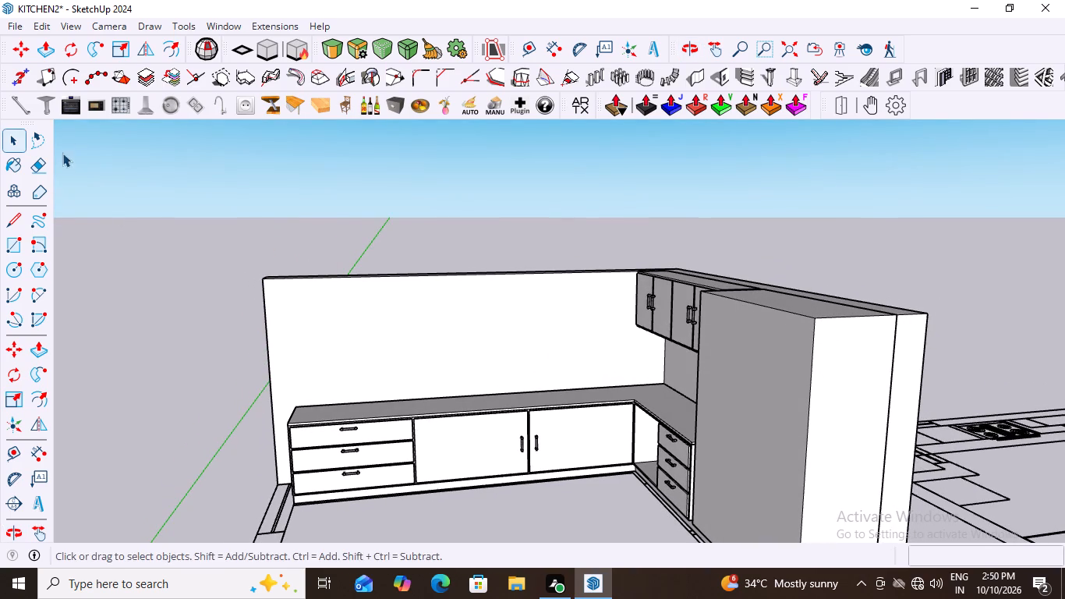
pyautogui.scroll(3, 104, 98)
pyautogui.scroll(-7, 355, 360)
pyautogui.moveTo(422, 463); pyautogui.dragTo(419, 446, button='middle')
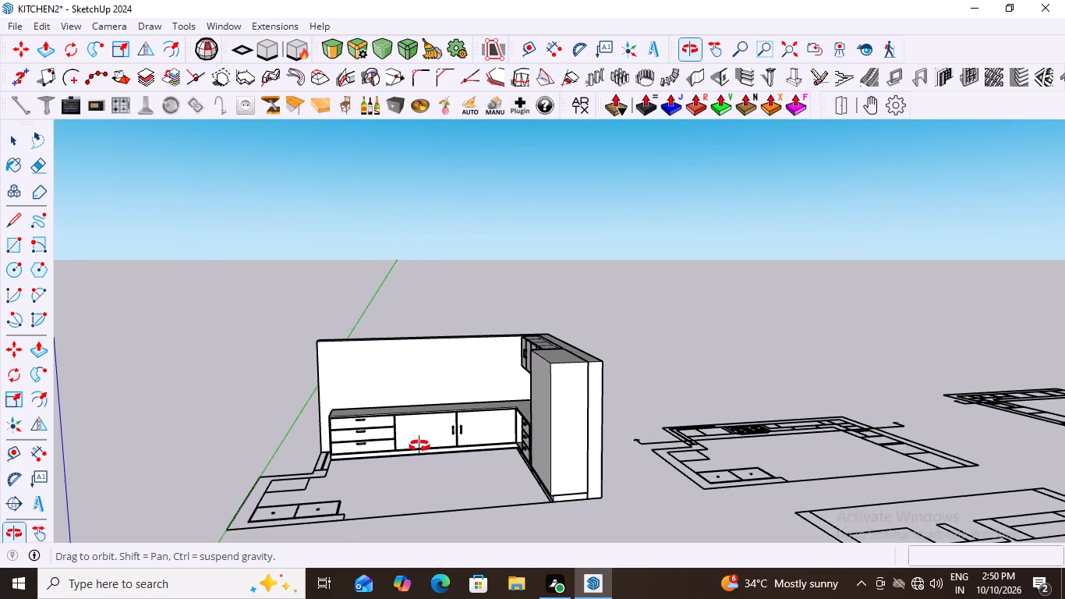
pyautogui.moveTo(419, 446); pyautogui.dragTo(433, 443, button='middle')
pyautogui.scroll(7, 433, 443)
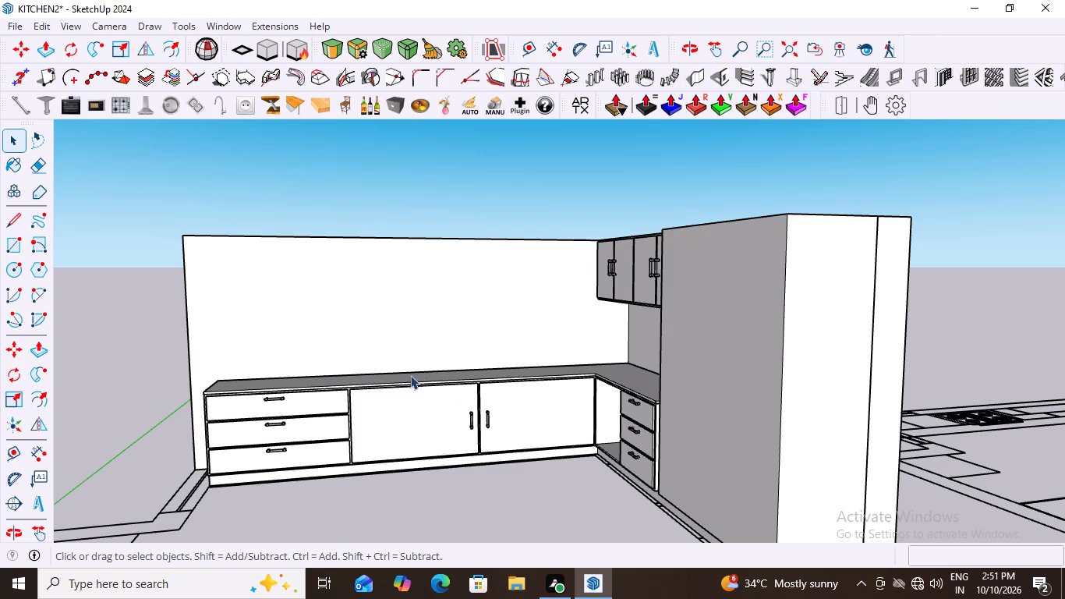
pyautogui.scroll(-4, 423, 385)
pyautogui.moveTo(483, 370); pyautogui.dragTo(484, 406, button='middle')
pyautogui.middleClick(484, 407)
pyautogui.scroll(4, 426, 377)
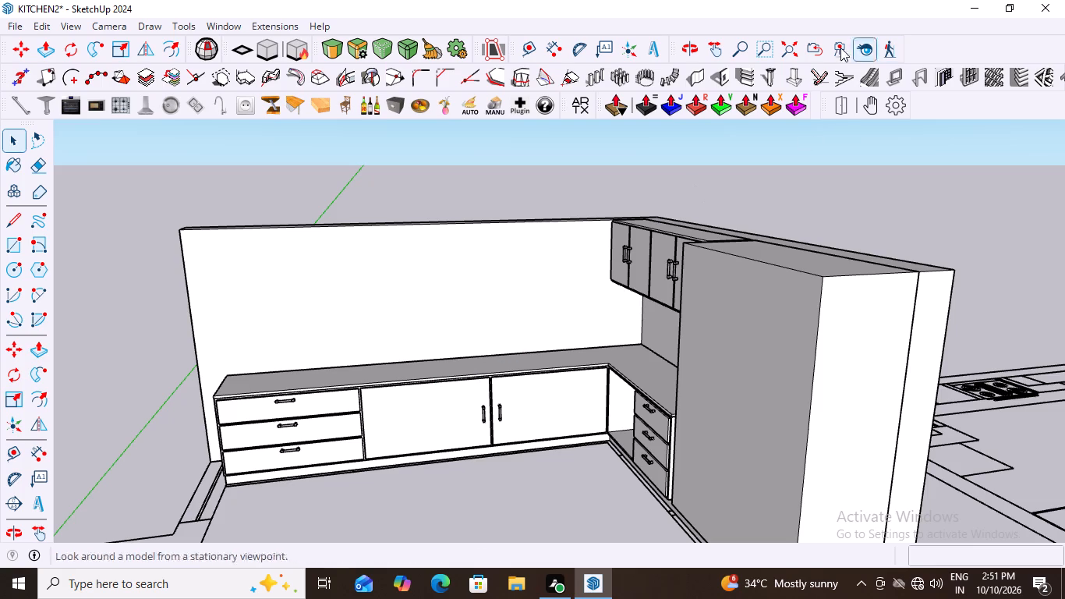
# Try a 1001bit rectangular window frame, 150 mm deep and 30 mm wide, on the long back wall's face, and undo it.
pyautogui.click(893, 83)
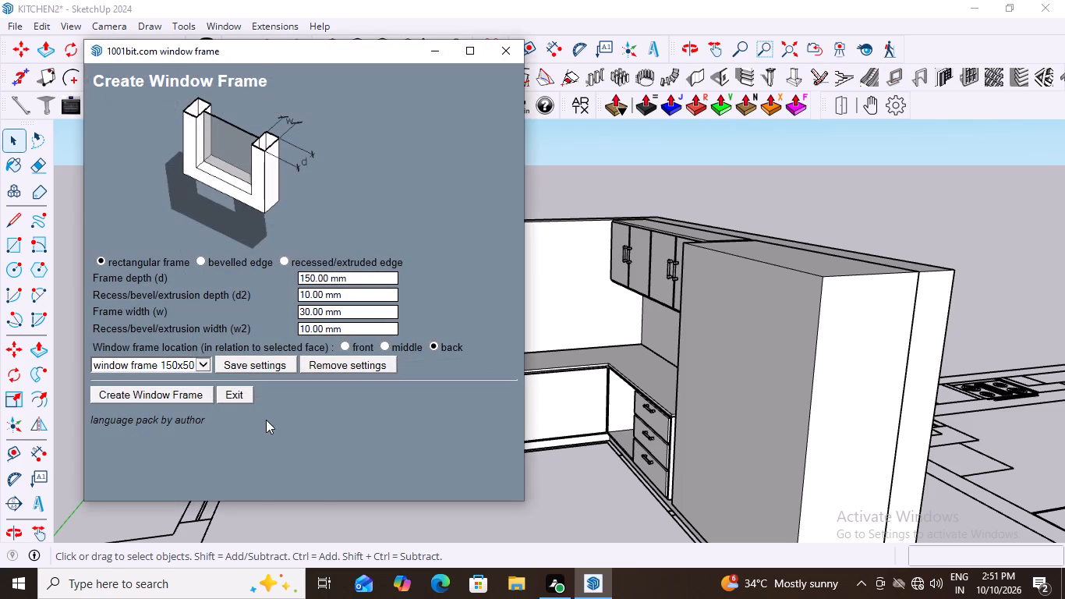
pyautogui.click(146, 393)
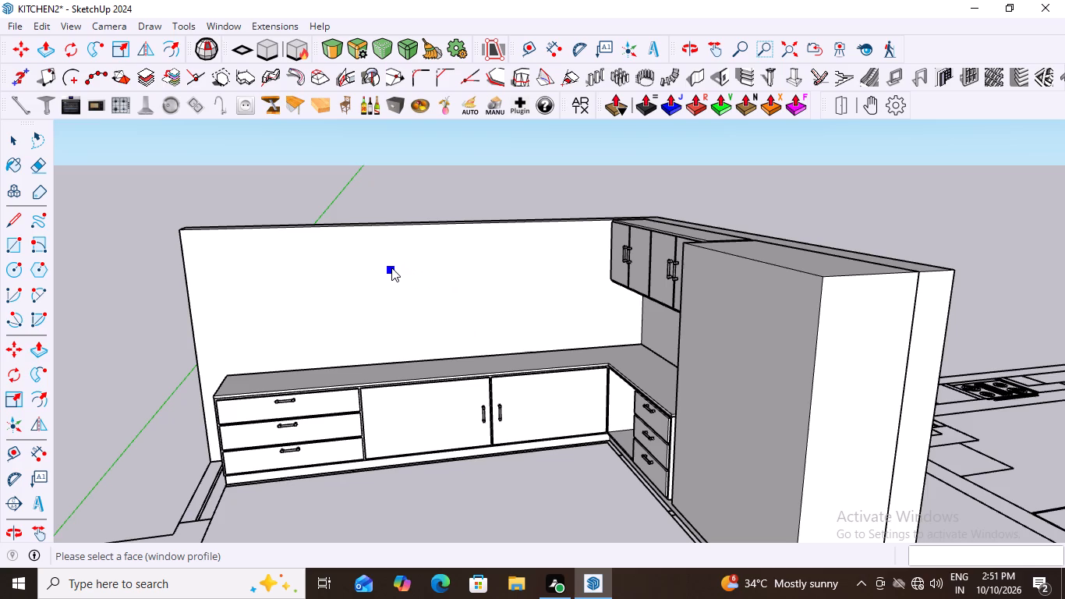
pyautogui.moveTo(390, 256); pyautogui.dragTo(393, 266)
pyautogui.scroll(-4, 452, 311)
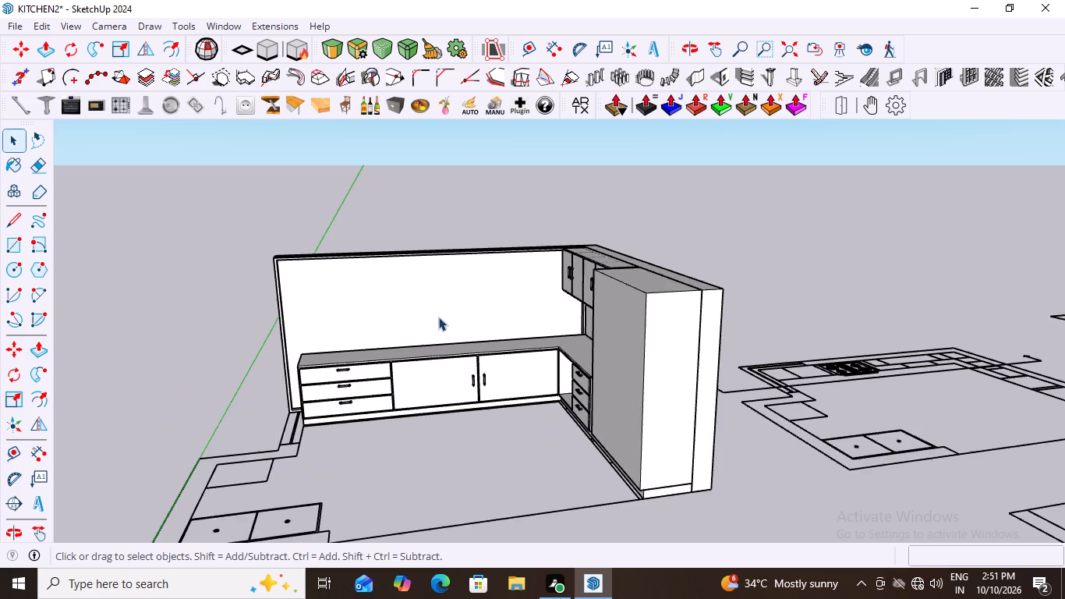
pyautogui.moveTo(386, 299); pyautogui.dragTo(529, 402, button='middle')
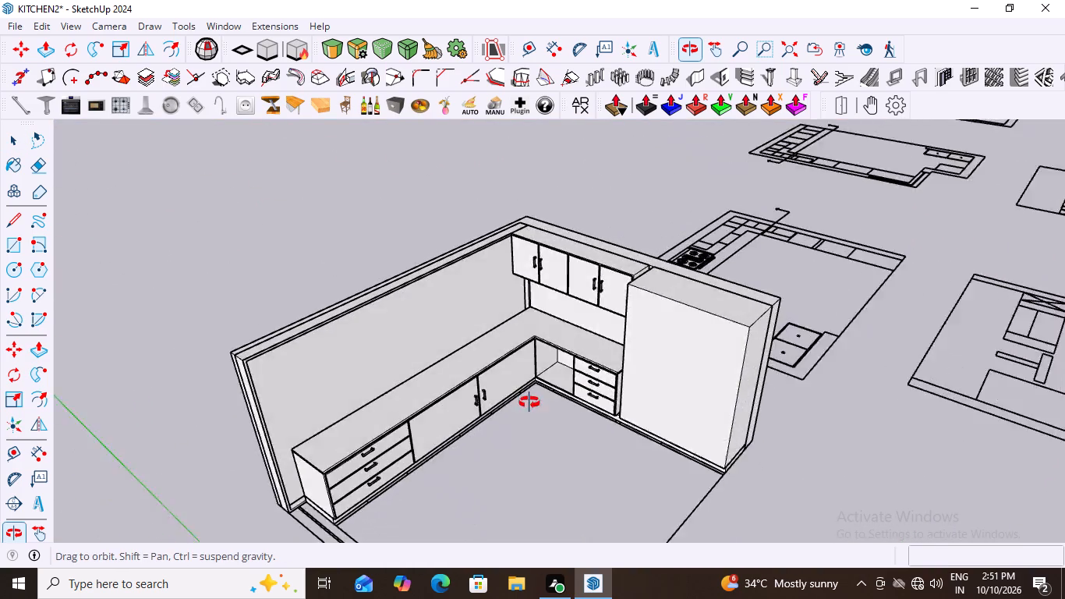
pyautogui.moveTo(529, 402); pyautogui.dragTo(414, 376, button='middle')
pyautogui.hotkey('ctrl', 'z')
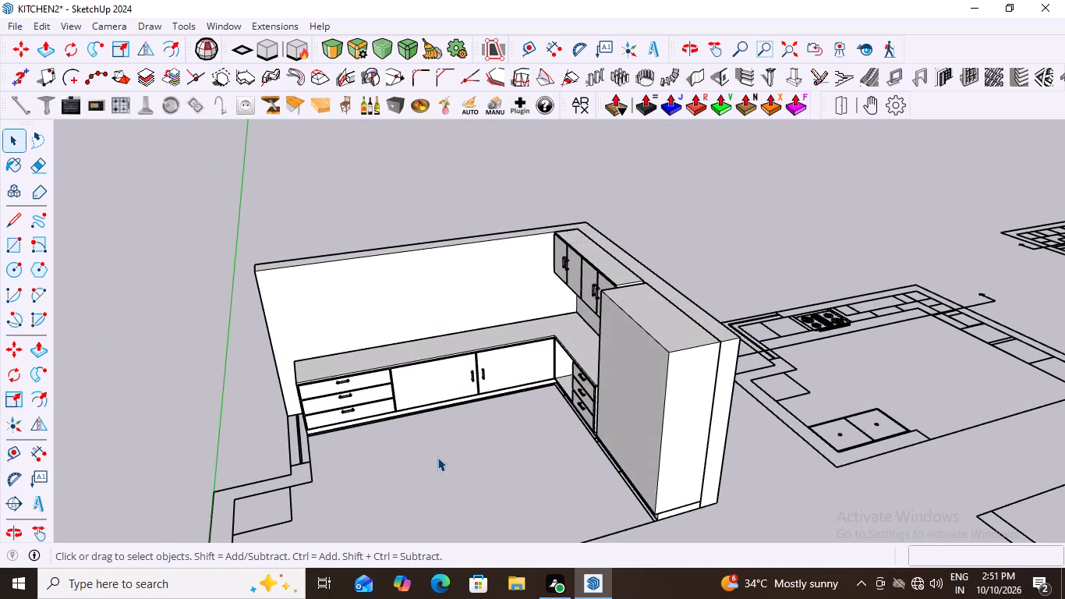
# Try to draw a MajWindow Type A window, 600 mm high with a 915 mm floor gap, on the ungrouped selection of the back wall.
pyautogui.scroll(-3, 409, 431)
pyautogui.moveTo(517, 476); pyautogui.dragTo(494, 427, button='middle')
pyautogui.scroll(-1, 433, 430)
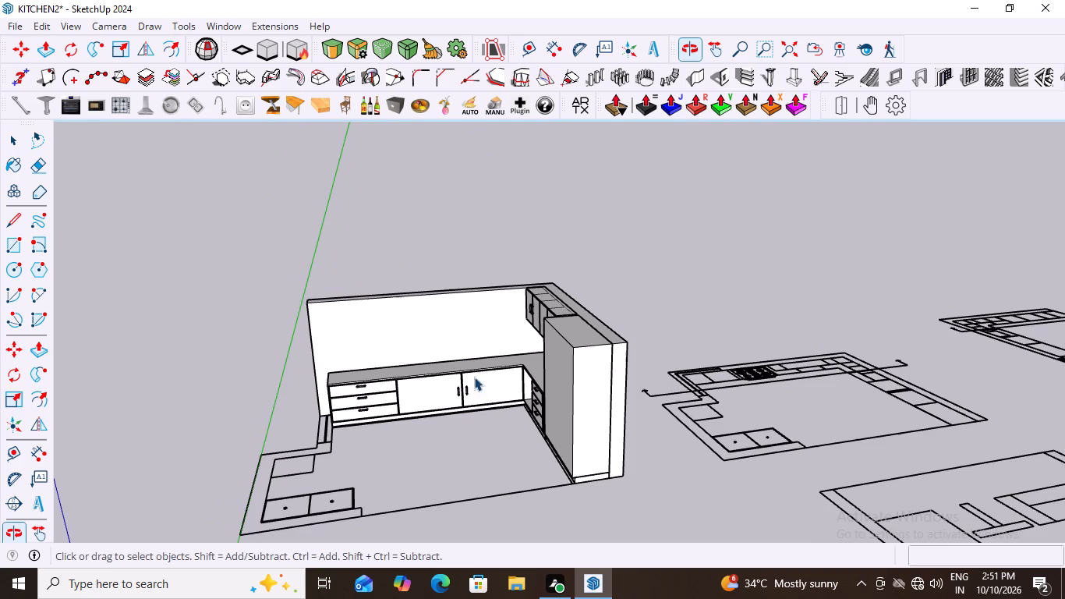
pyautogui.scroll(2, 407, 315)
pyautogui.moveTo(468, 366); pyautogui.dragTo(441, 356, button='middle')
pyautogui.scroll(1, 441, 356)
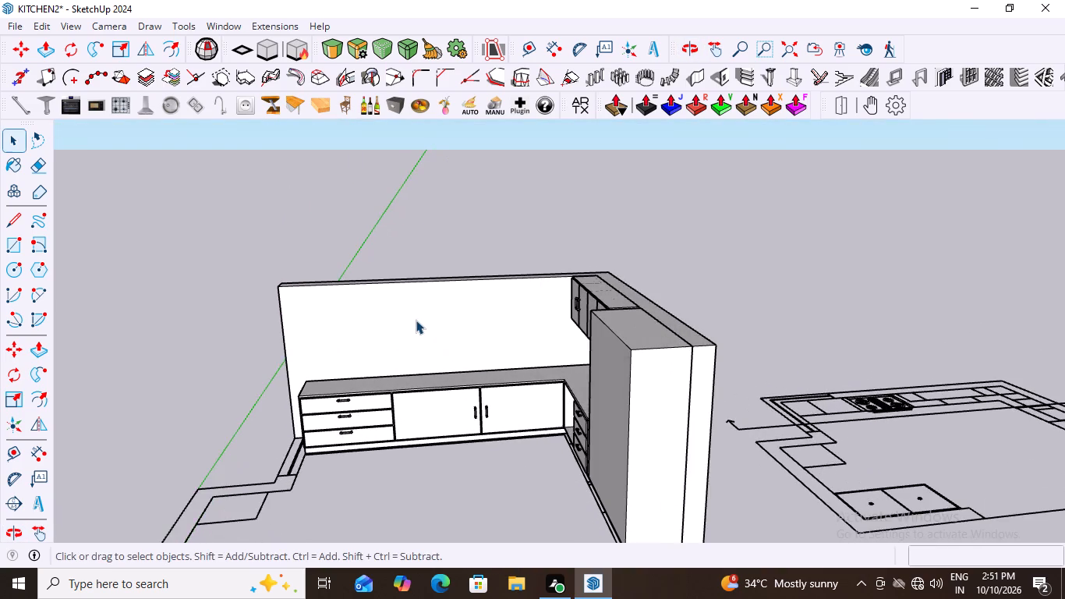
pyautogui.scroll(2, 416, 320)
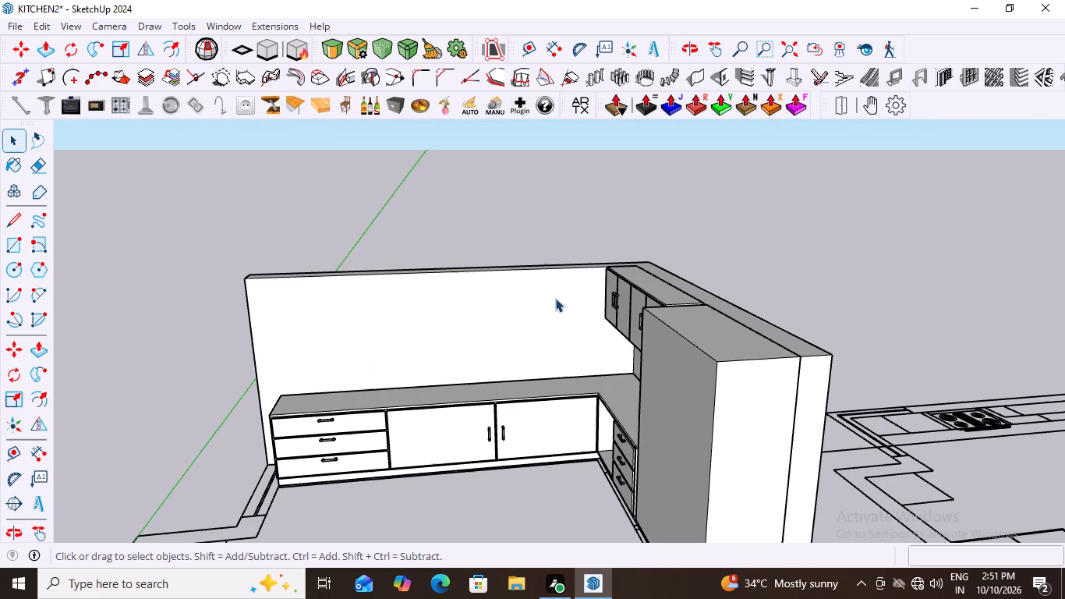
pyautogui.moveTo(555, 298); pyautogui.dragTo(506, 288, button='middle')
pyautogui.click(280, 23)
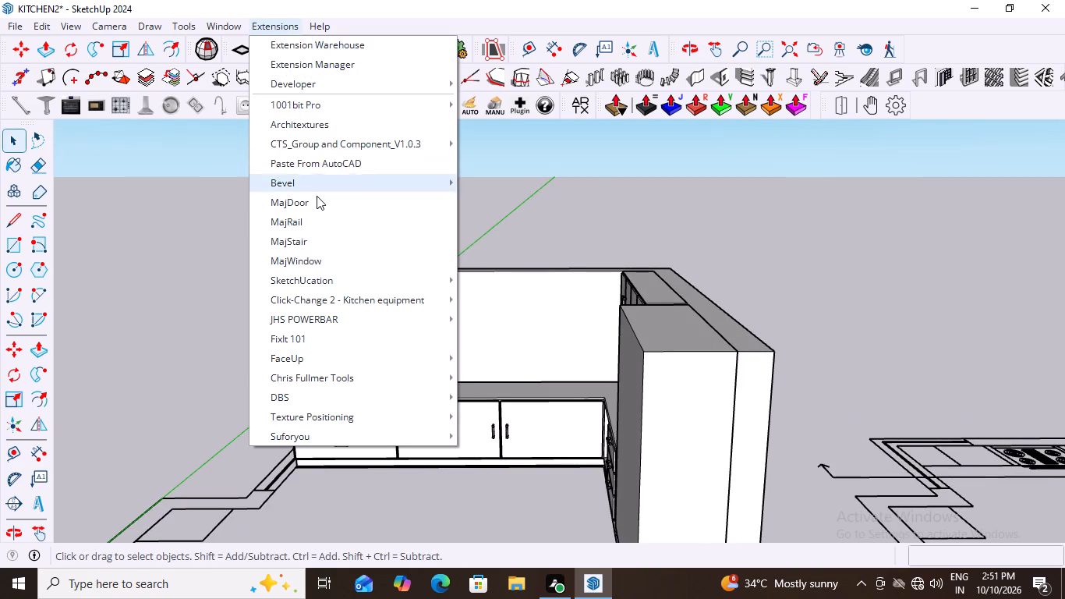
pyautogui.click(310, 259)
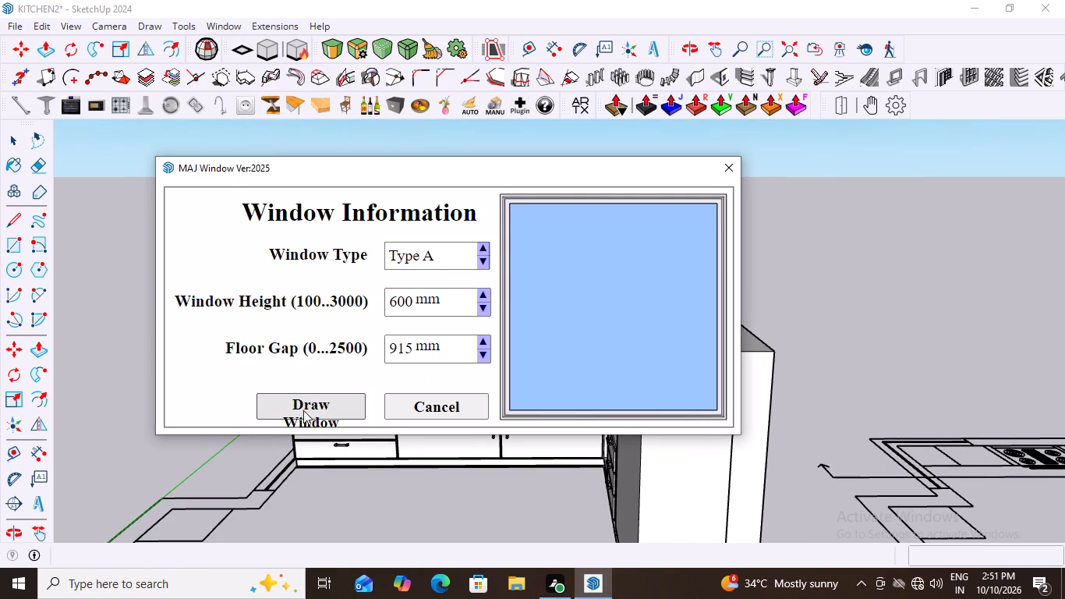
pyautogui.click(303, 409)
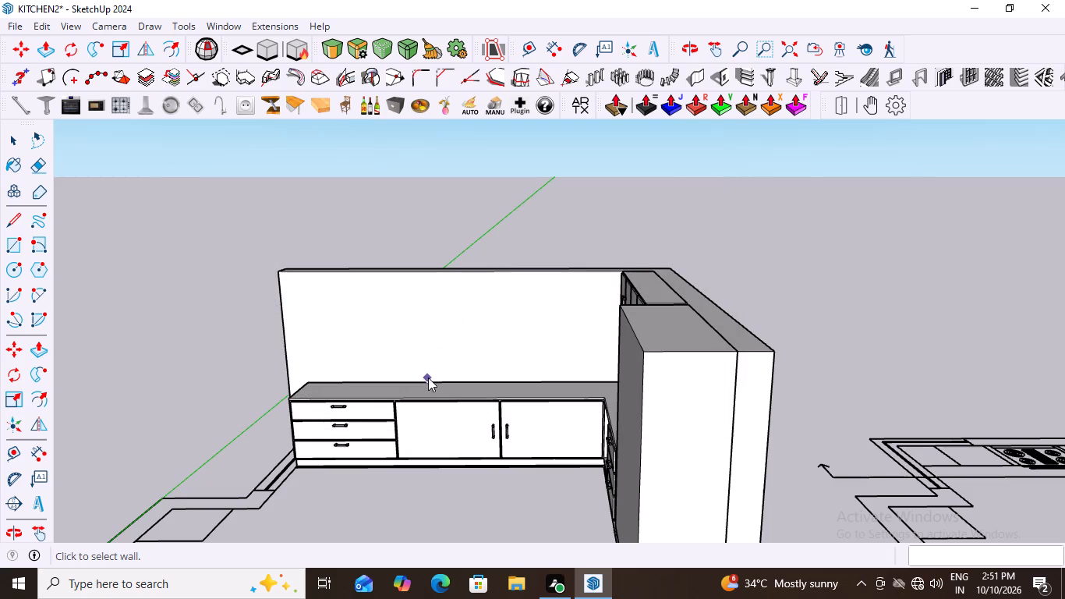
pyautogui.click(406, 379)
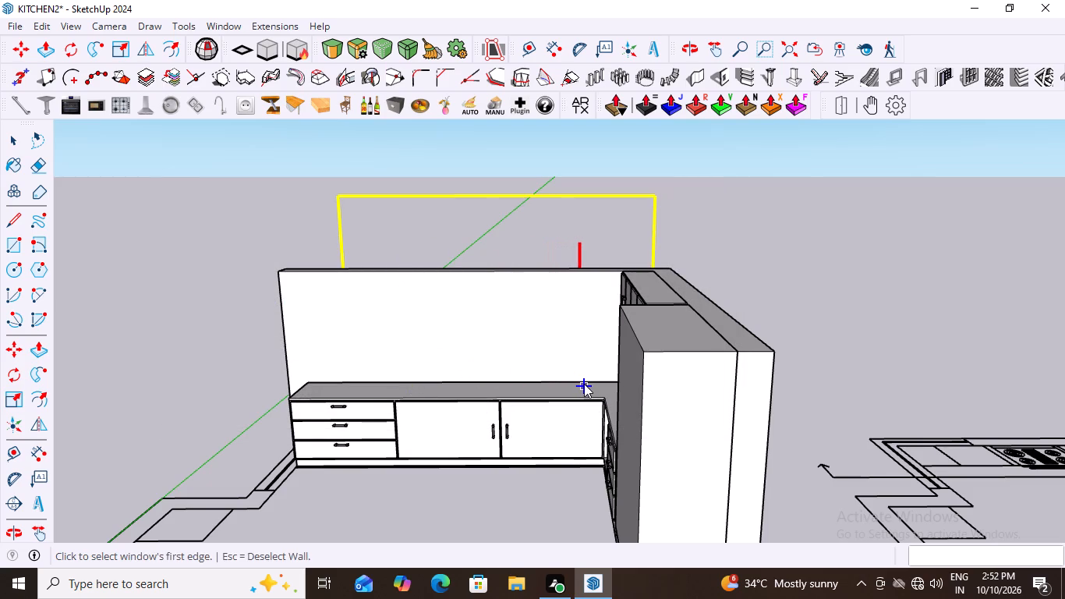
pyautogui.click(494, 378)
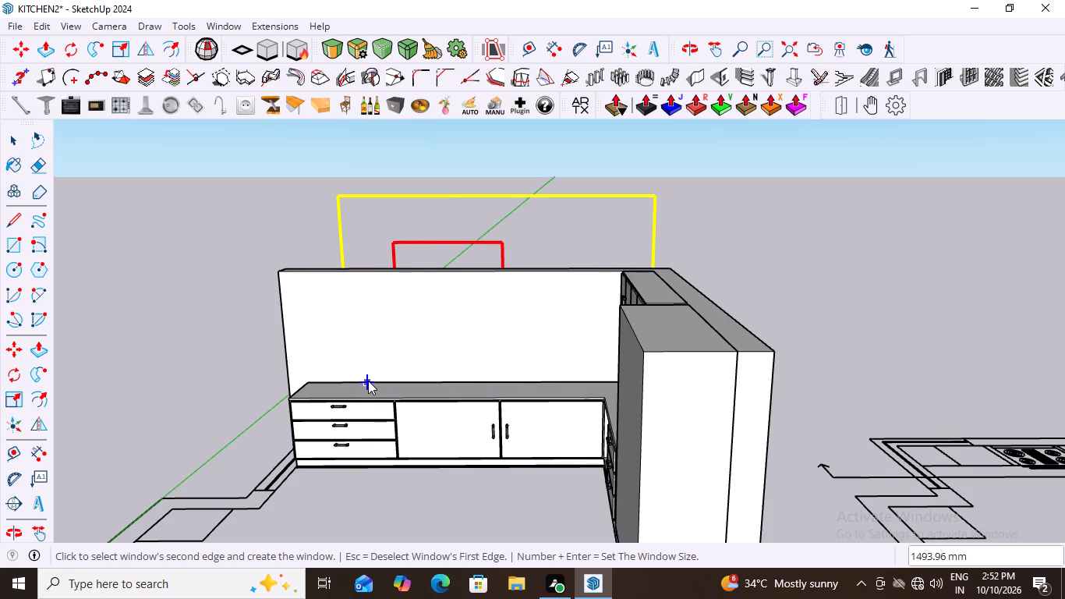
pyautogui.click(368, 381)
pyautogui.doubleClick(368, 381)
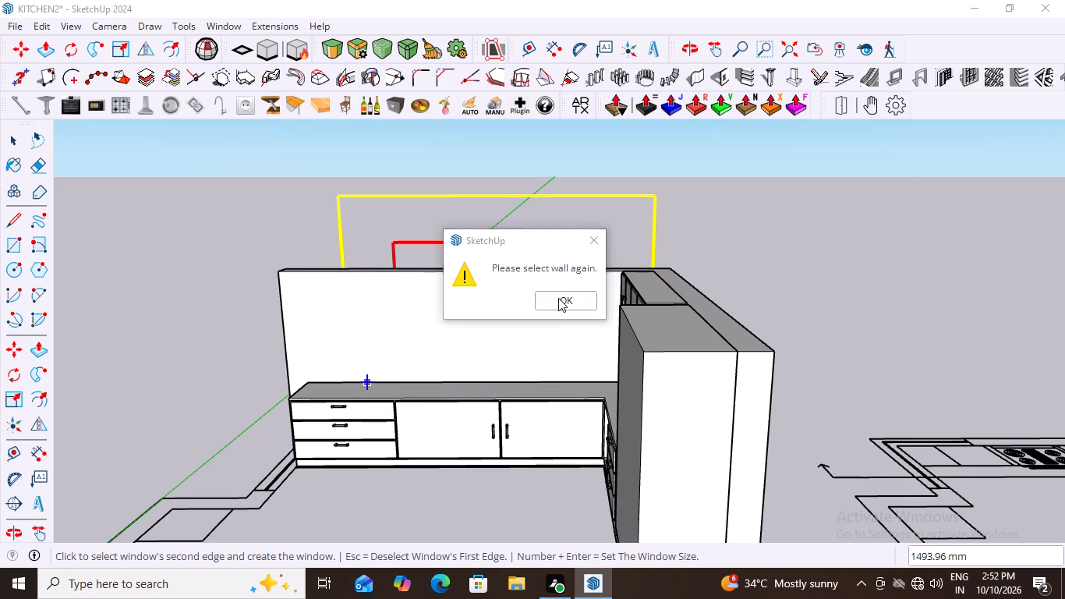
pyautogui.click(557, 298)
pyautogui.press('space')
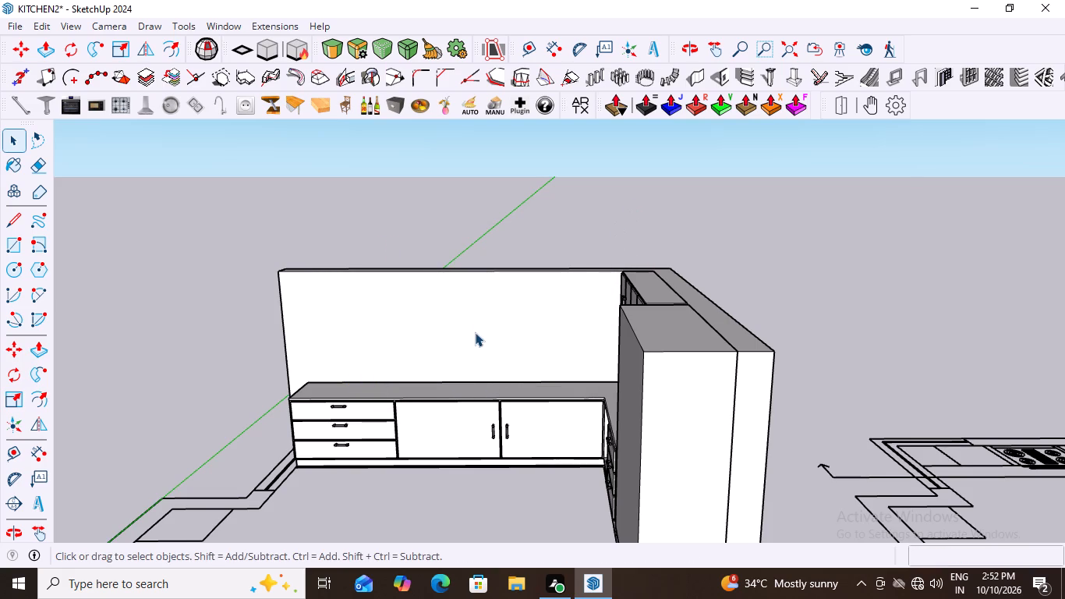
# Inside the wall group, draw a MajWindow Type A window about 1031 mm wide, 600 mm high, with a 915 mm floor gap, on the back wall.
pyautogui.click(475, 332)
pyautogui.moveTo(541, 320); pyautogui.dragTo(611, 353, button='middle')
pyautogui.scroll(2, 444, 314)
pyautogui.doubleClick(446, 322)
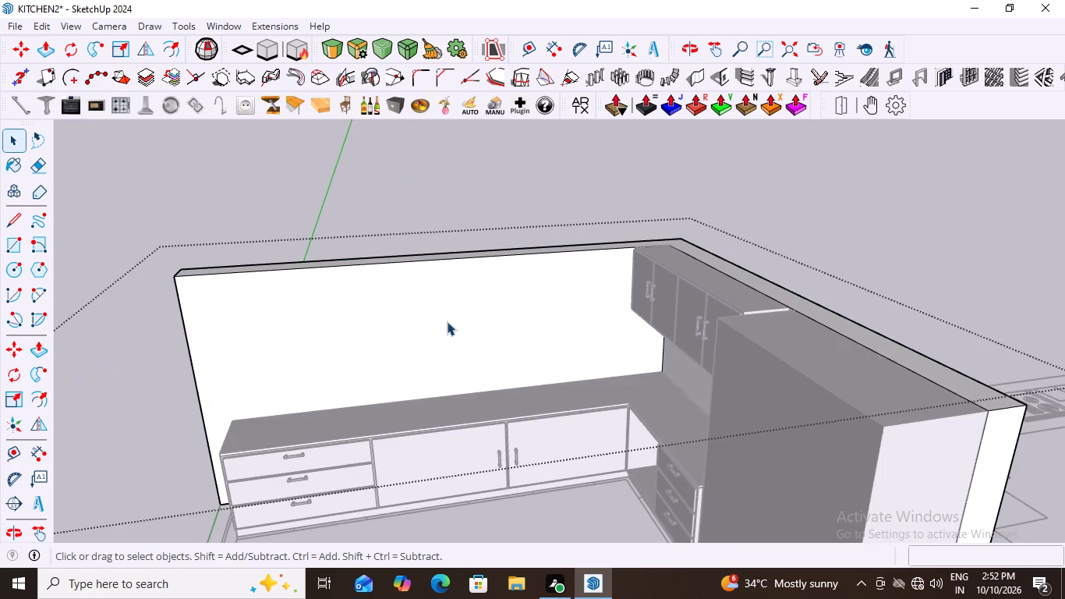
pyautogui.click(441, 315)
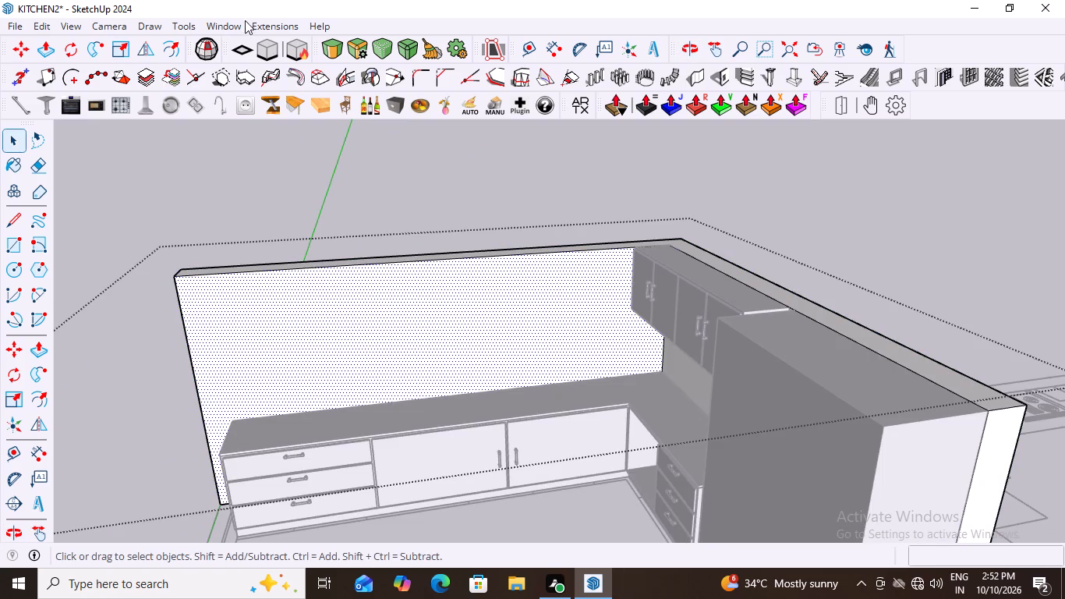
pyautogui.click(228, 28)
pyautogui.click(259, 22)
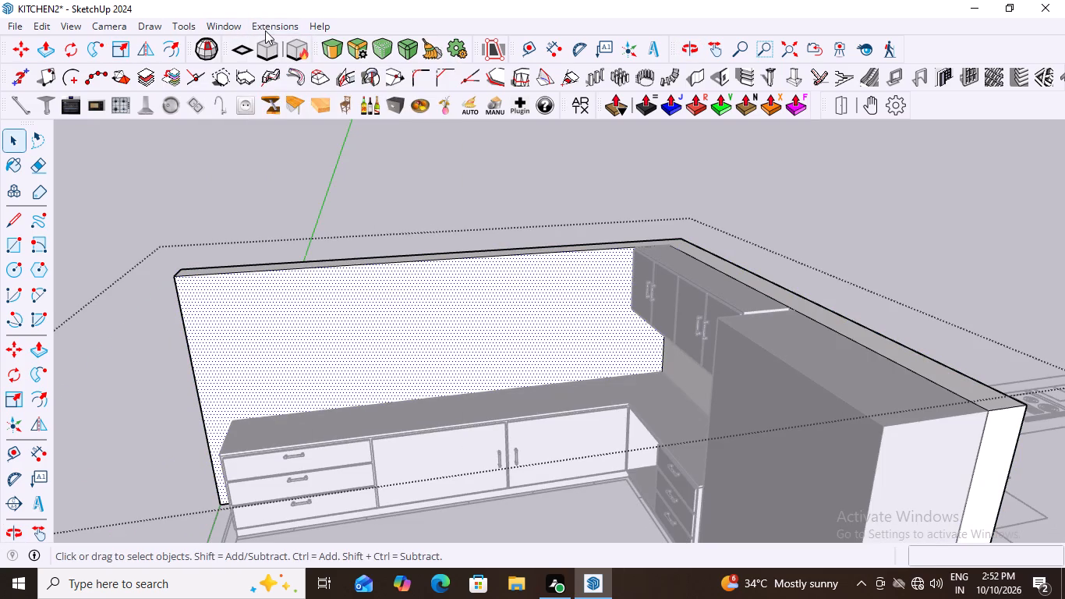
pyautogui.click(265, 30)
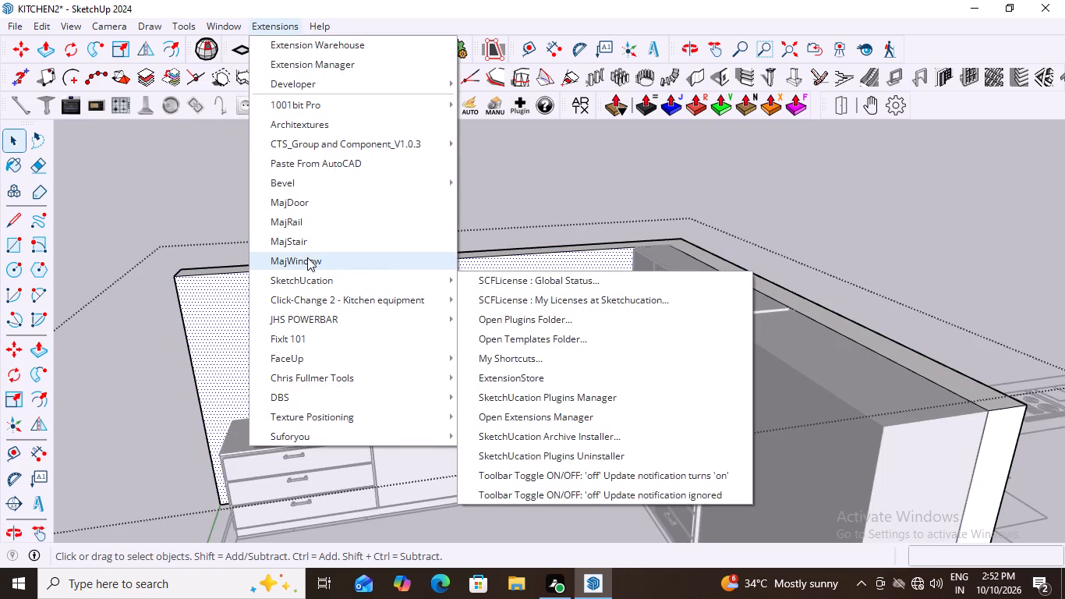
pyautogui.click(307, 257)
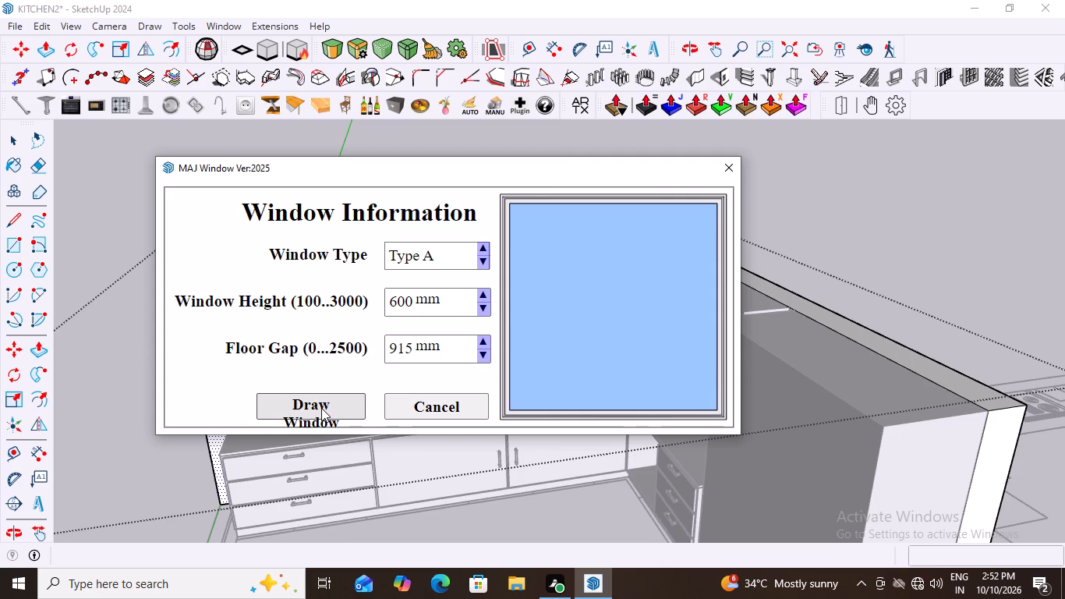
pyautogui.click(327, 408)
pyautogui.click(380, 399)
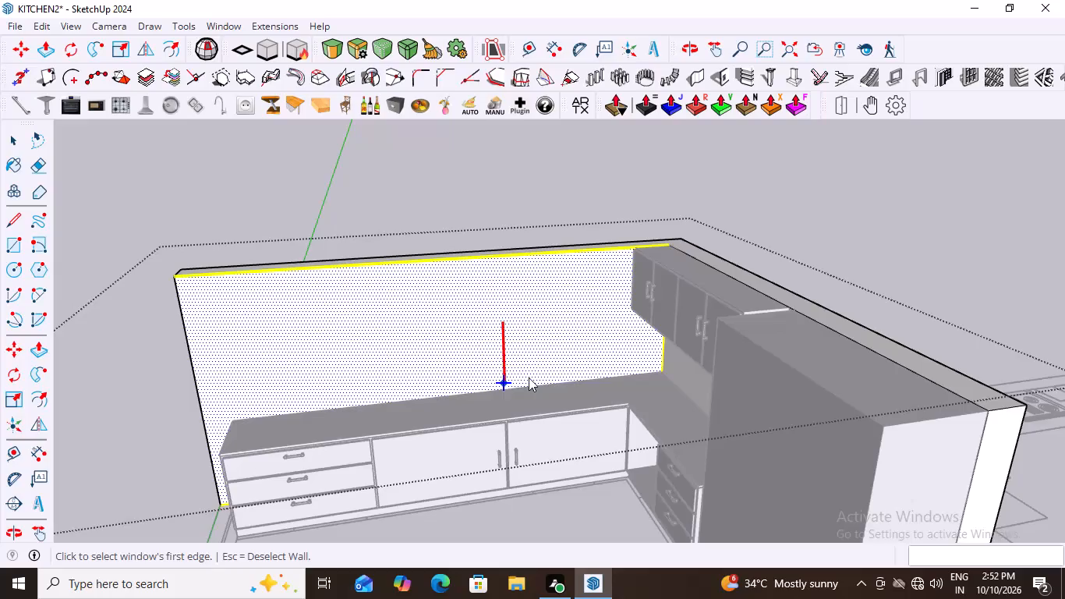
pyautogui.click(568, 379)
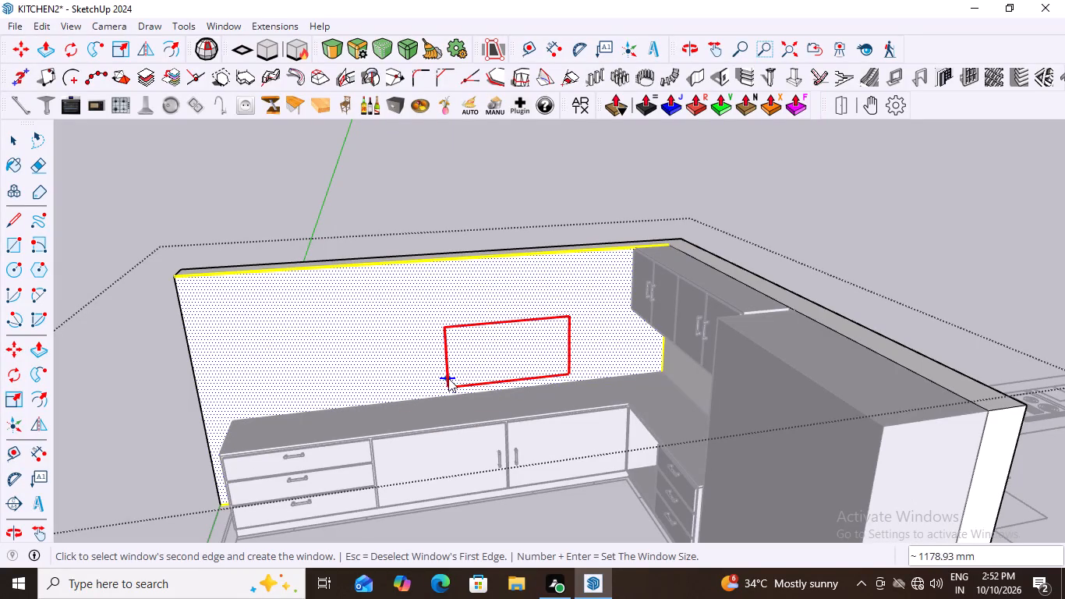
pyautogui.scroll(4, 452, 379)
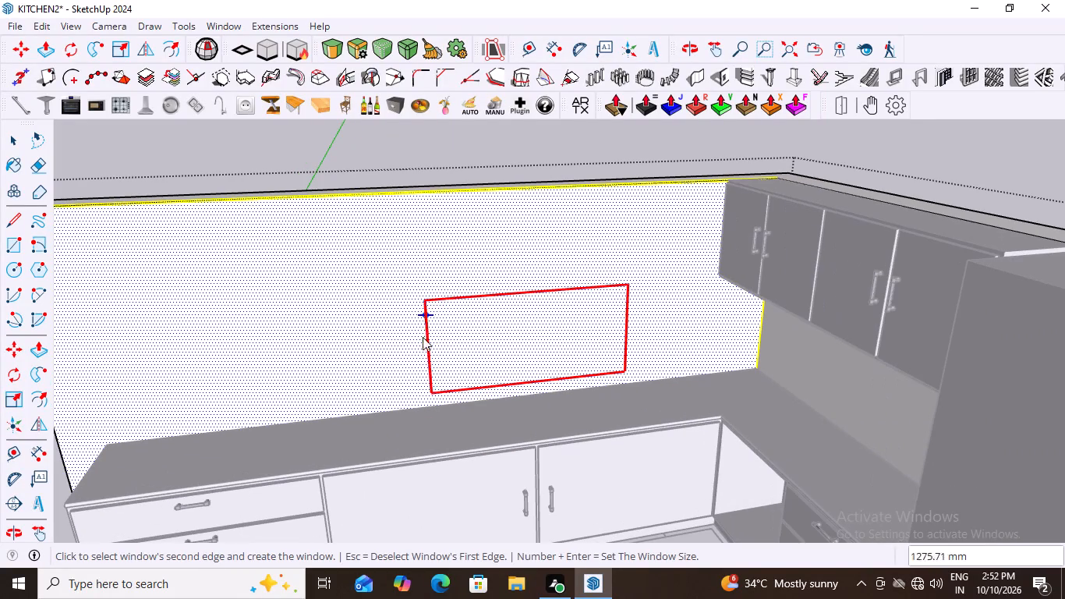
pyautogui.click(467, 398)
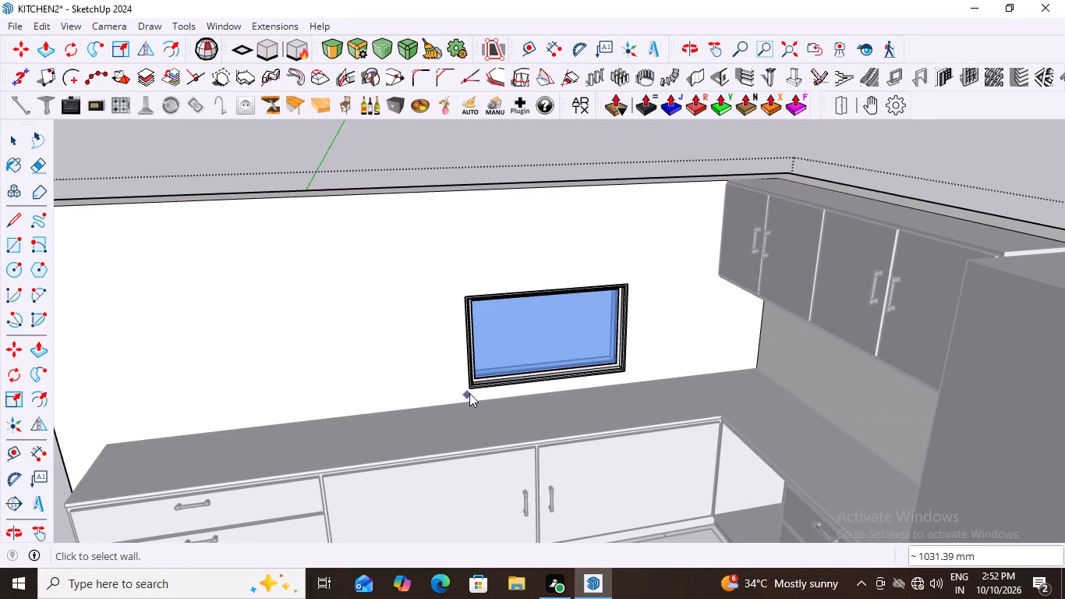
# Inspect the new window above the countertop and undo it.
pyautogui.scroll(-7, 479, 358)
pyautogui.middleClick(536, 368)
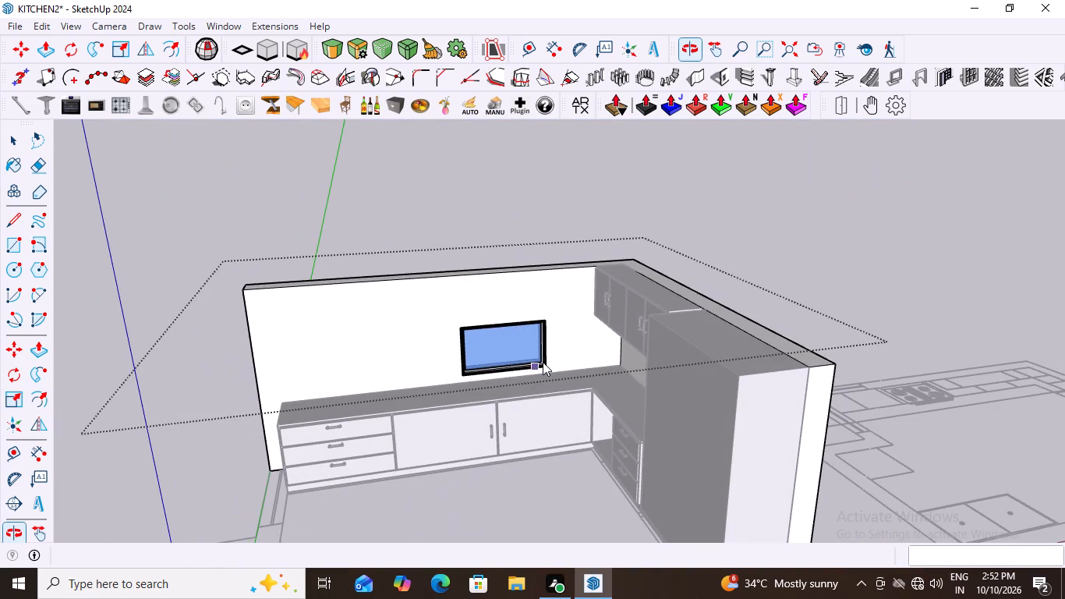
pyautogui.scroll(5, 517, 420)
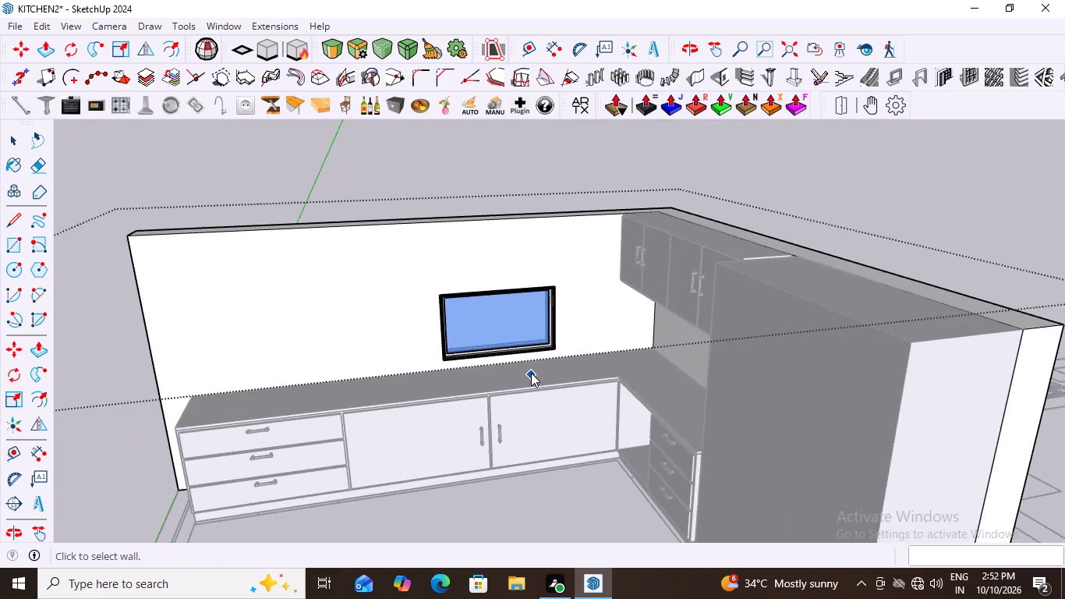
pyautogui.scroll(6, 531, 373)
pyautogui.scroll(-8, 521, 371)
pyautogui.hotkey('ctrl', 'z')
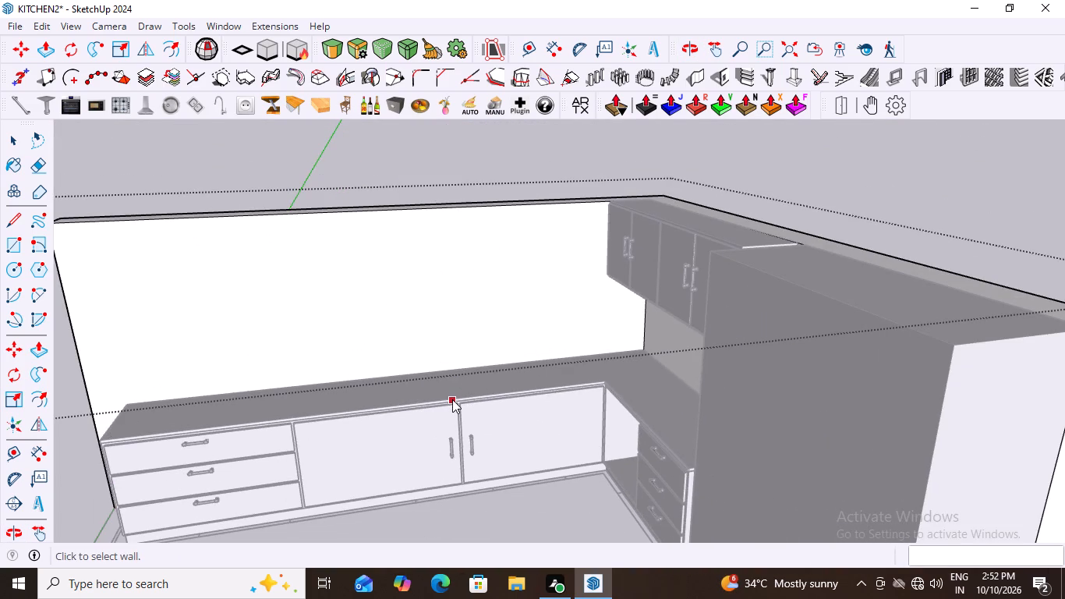
# Inside the wall group, draw a rectangle about 1420 mm wide and 953 mm high on the long back wall above the countertop.
pyautogui.scroll(-7, 452, 399)
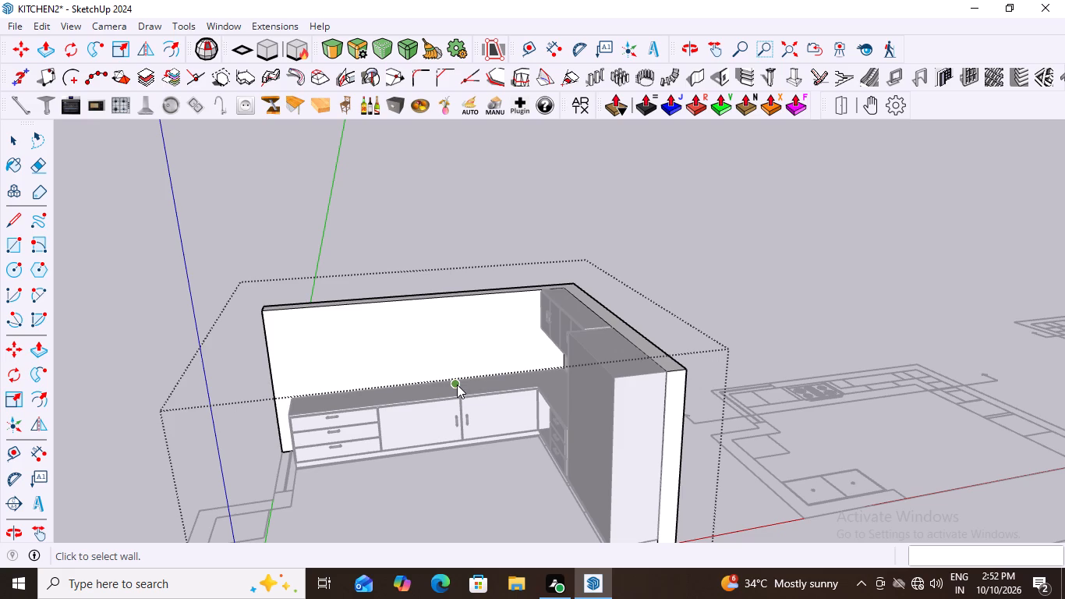
pyautogui.press('space')
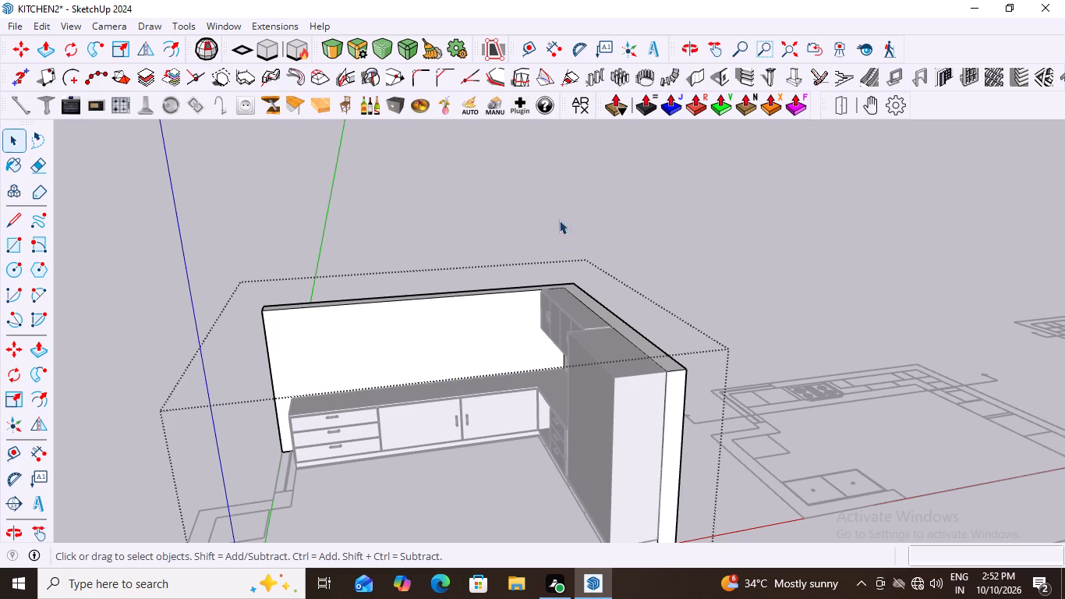
pyautogui.click(554, 202)
pyautogui.moveTo(556, 376); pyautogui.dragTo(476, 368, button='middle')
pyautogui.scroll(3, 443, 360)
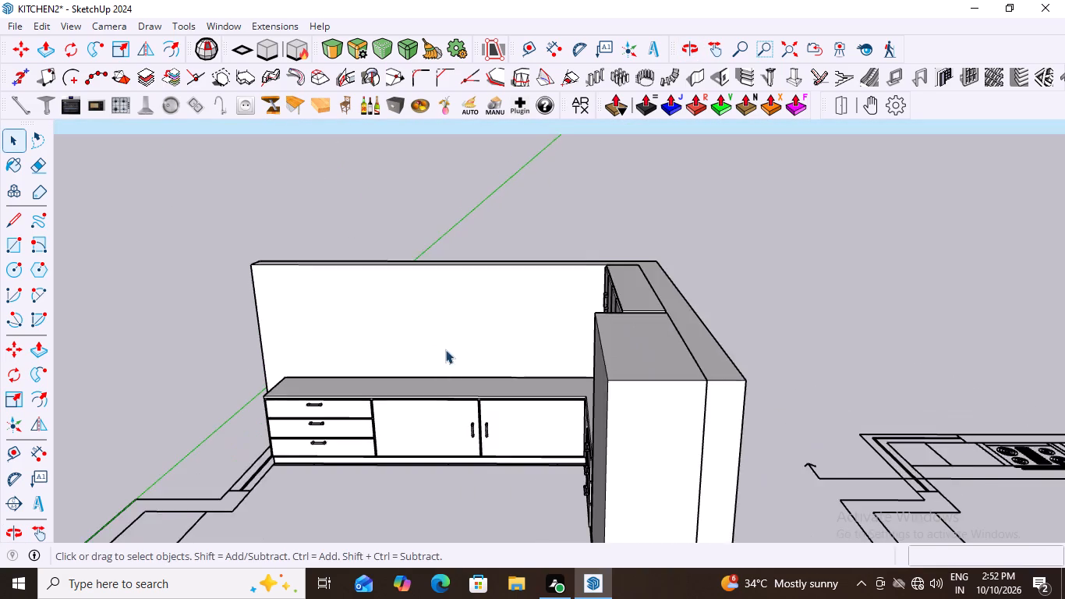
pyautogui.scroll(1, 445, 349)
pyautogui.moveTo(514, 340); pyautogui.dragTo(563, 363, button='middle')
pyautogui.click(378, 297)
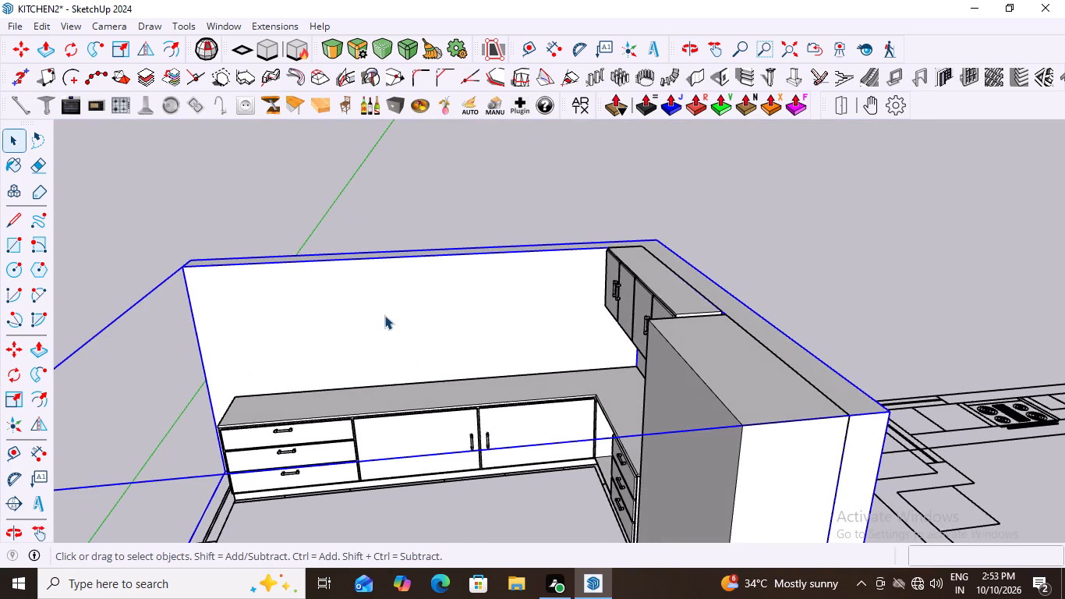
pyautogui.doubleClick(384, 315)
pyautogui.click(384, 315)
pyautogui.moveTo(441, 336); pyautogui.dragTo(420, 317, button='middle')
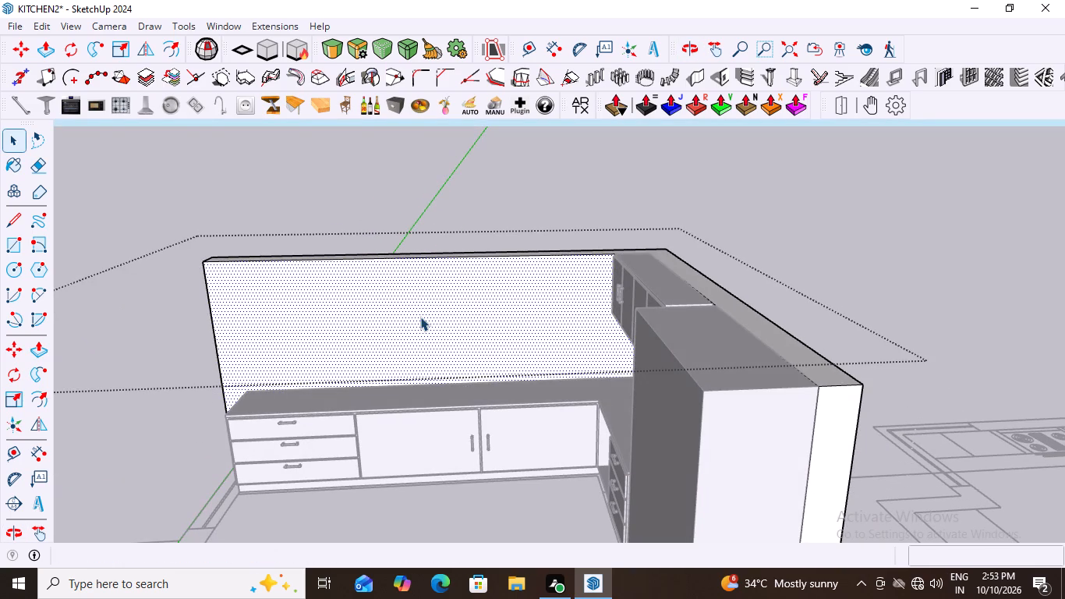
pyautogui.press('r')
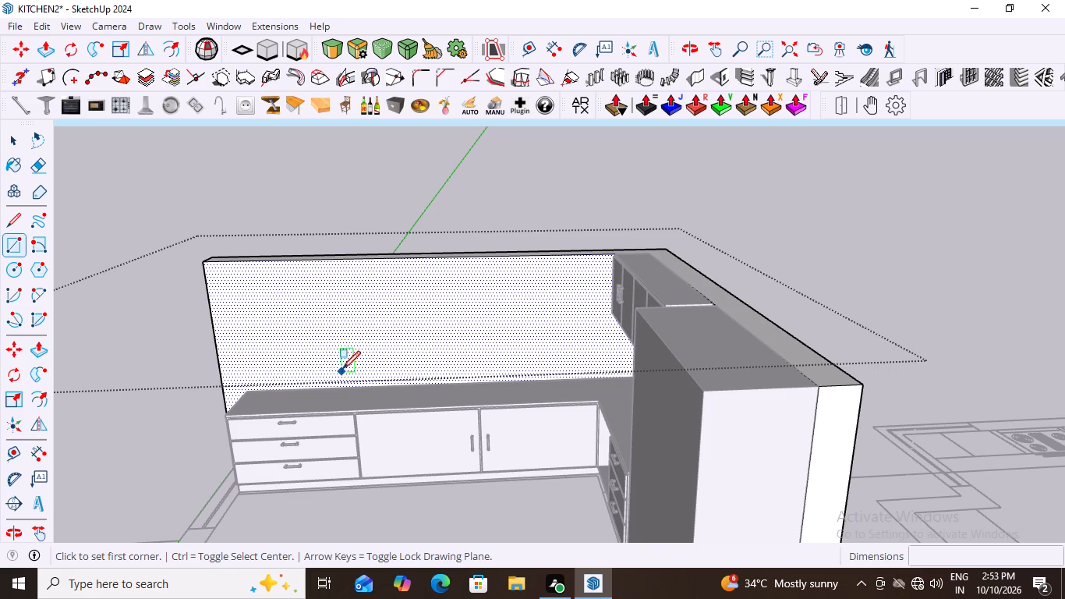
pyautogui.click(347, 382)
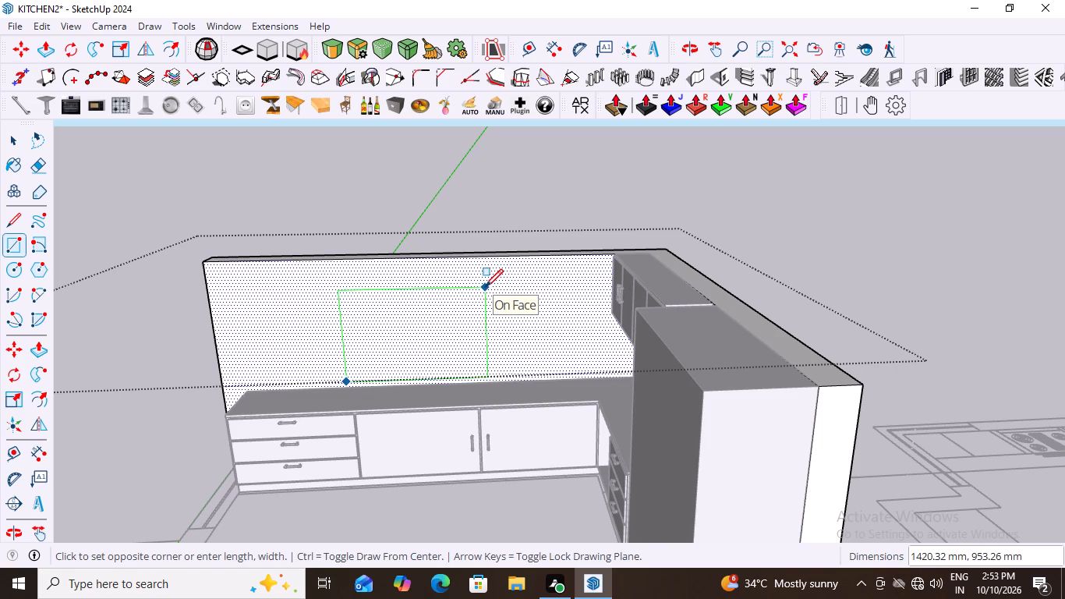
pyautogui.click(485, 287)
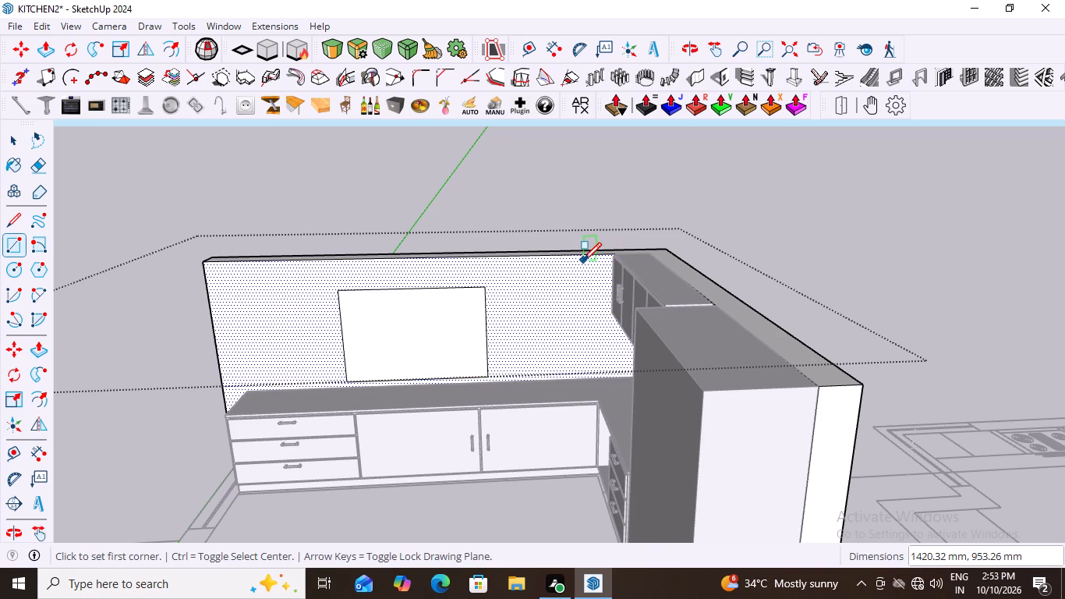
pyautogui.press('space')
pyautogui.click(522, 201)
pyautogui.moveTo(498, 344); pyautogui.dragTo(515, 346, button='middle')
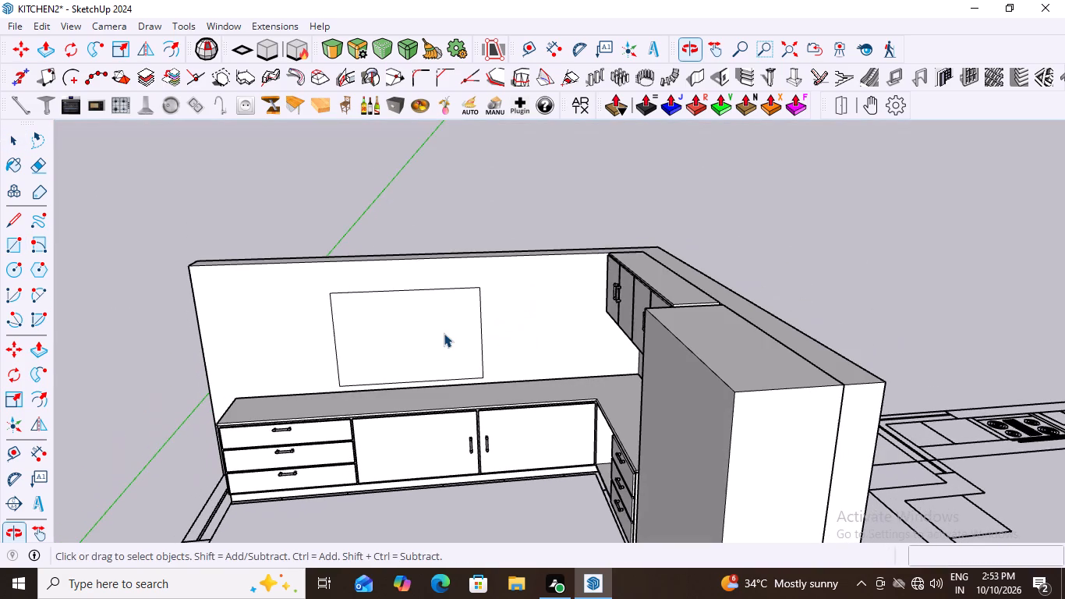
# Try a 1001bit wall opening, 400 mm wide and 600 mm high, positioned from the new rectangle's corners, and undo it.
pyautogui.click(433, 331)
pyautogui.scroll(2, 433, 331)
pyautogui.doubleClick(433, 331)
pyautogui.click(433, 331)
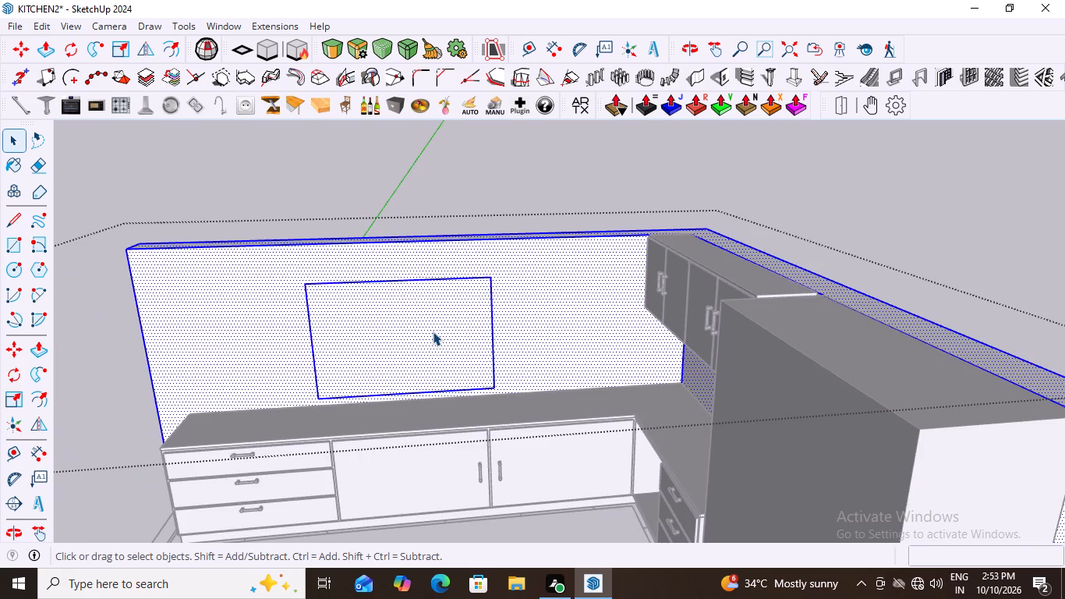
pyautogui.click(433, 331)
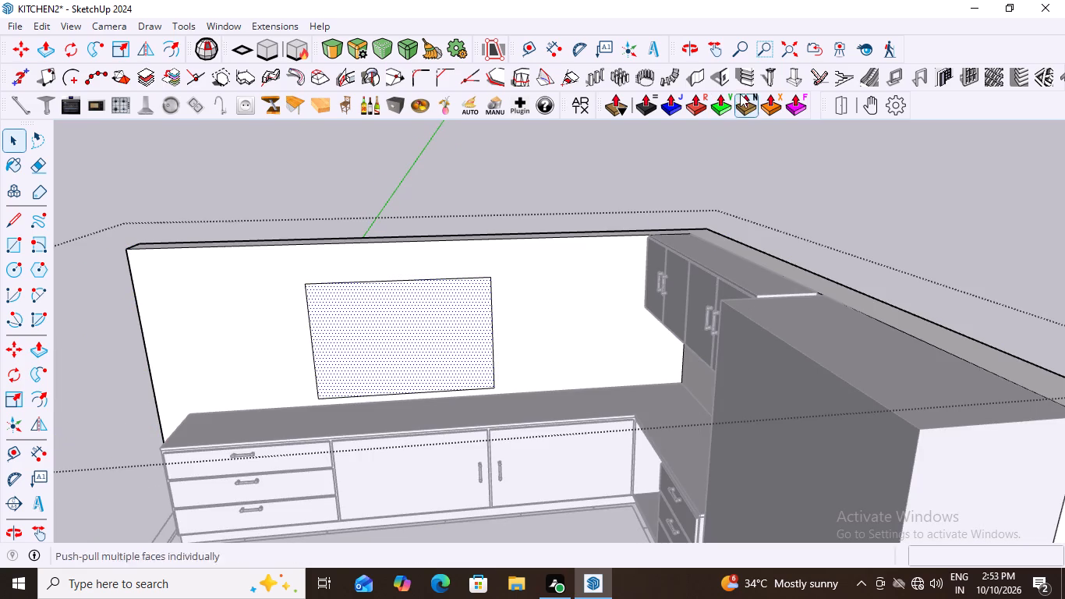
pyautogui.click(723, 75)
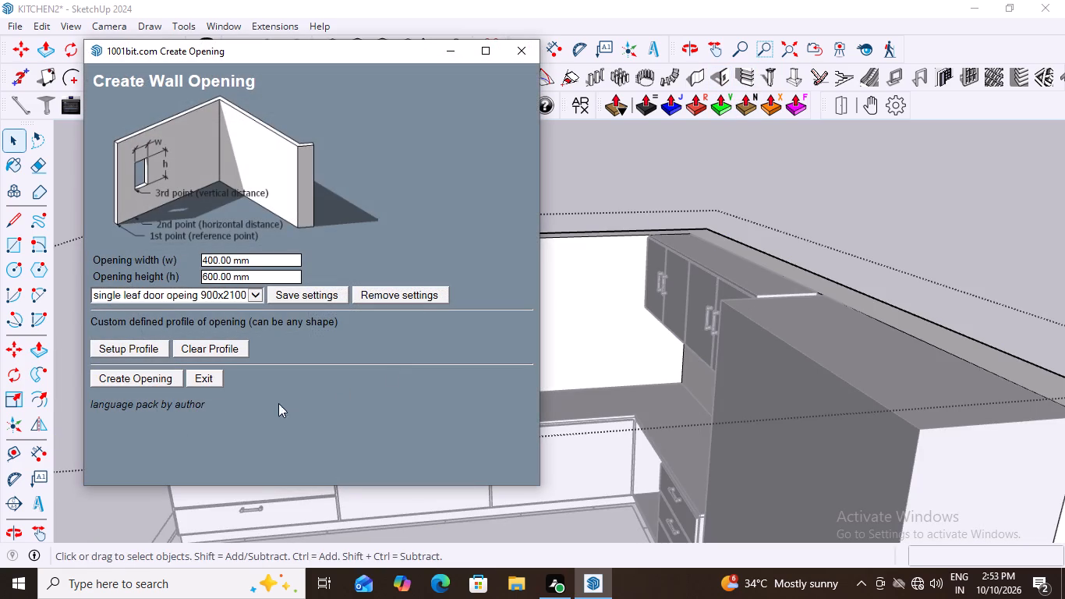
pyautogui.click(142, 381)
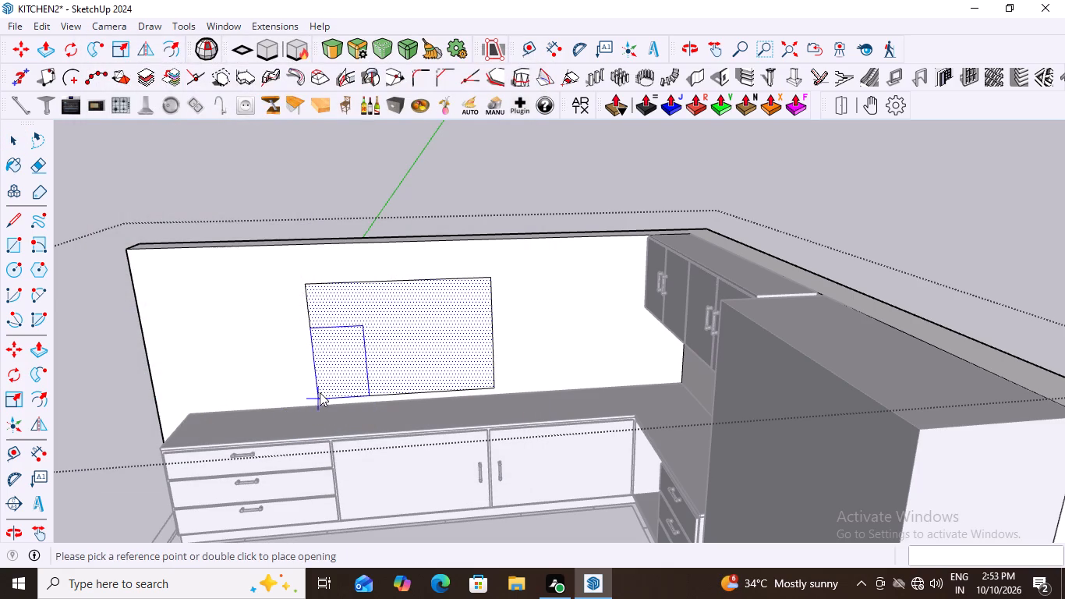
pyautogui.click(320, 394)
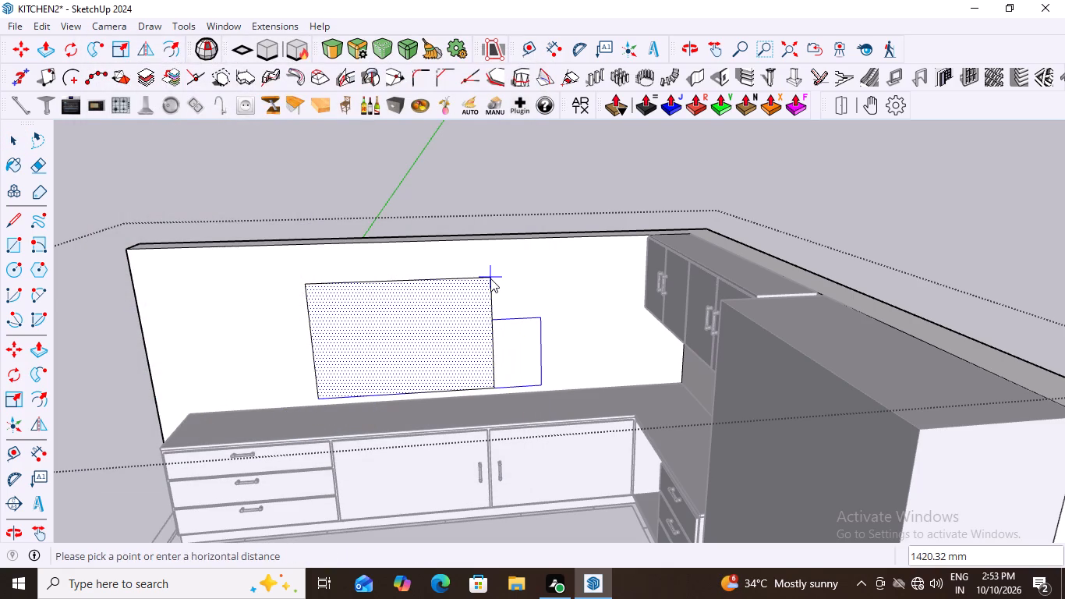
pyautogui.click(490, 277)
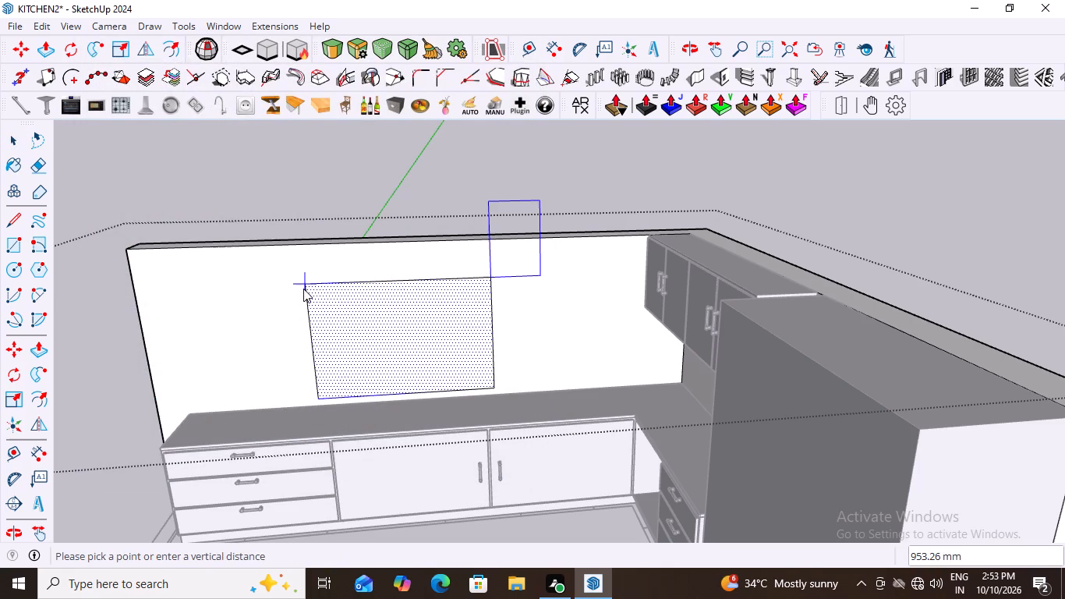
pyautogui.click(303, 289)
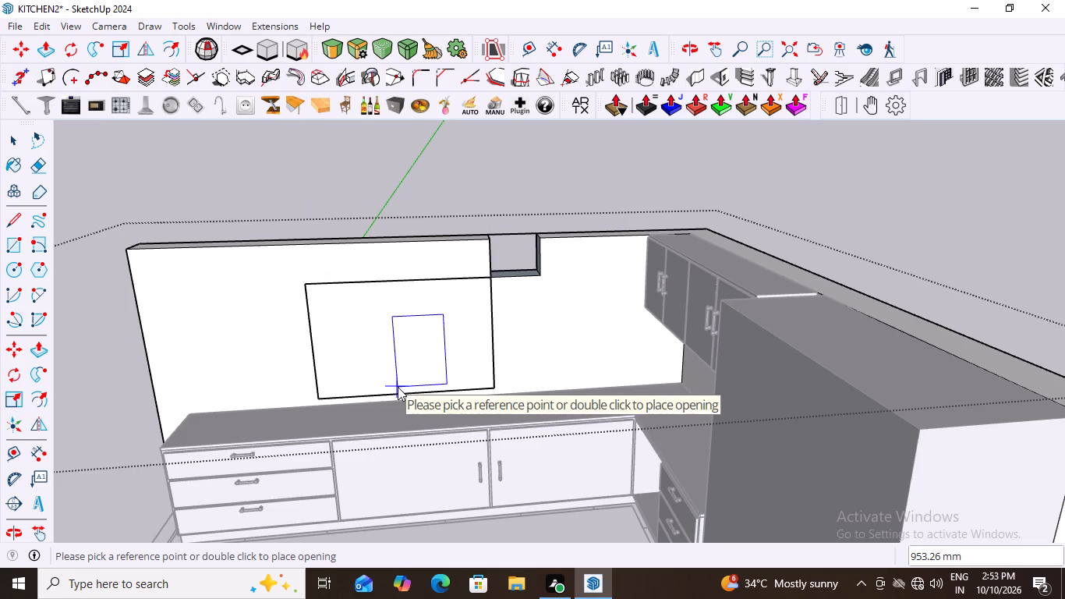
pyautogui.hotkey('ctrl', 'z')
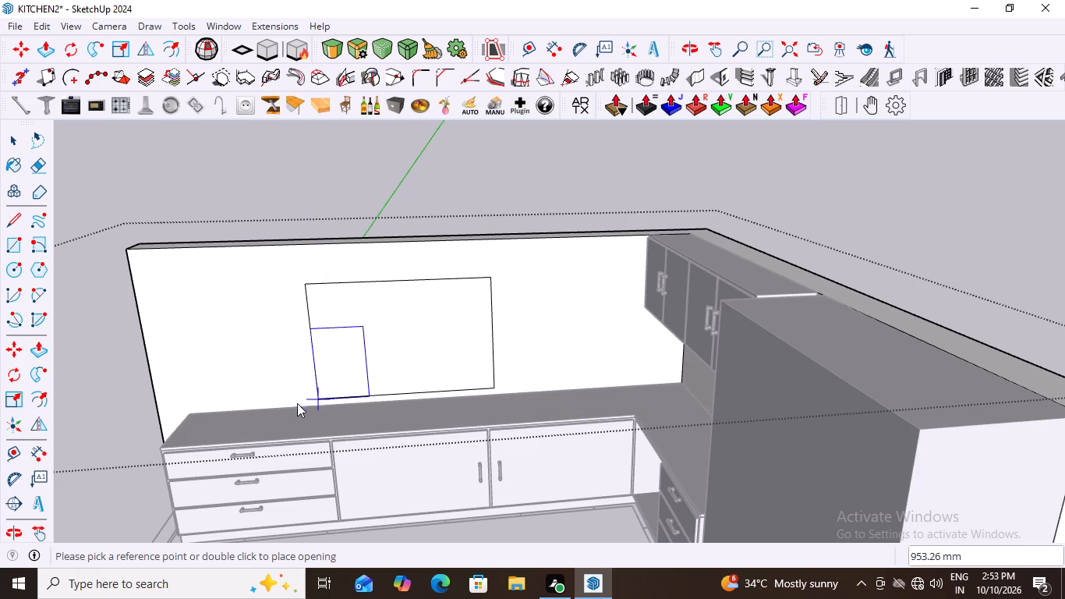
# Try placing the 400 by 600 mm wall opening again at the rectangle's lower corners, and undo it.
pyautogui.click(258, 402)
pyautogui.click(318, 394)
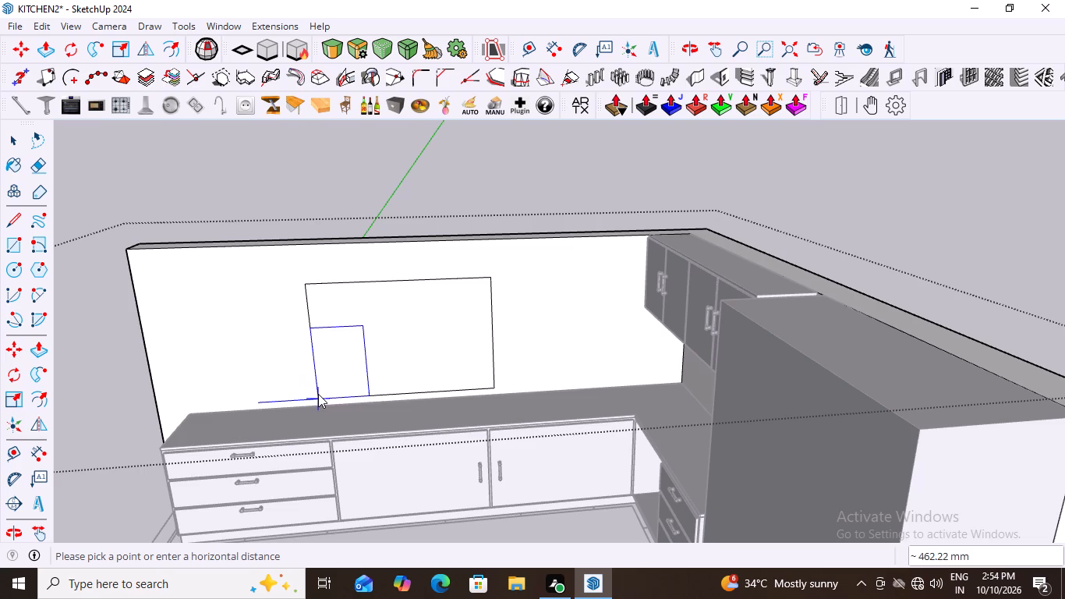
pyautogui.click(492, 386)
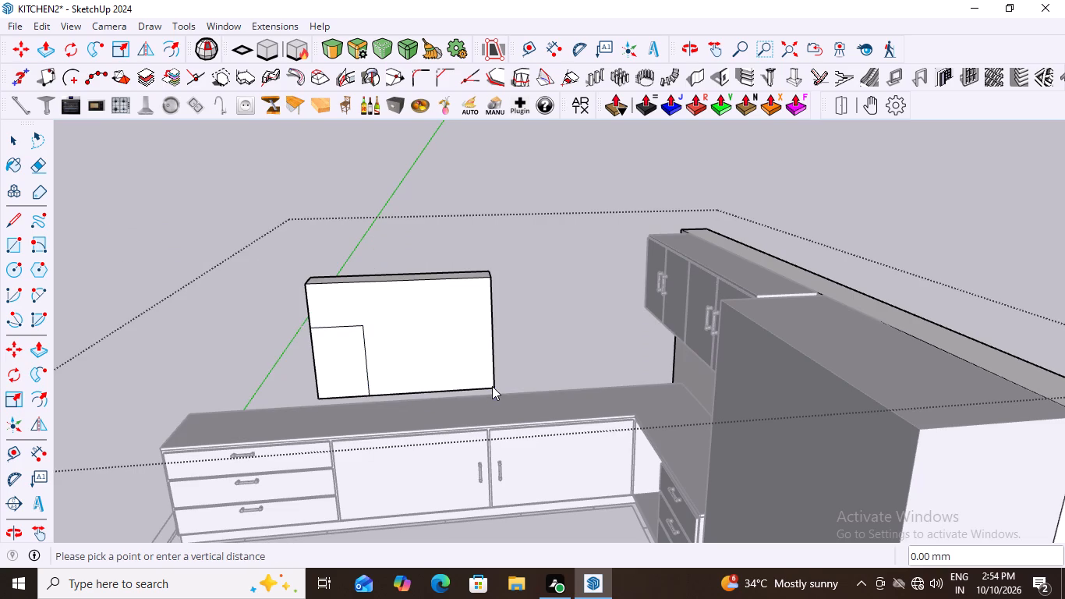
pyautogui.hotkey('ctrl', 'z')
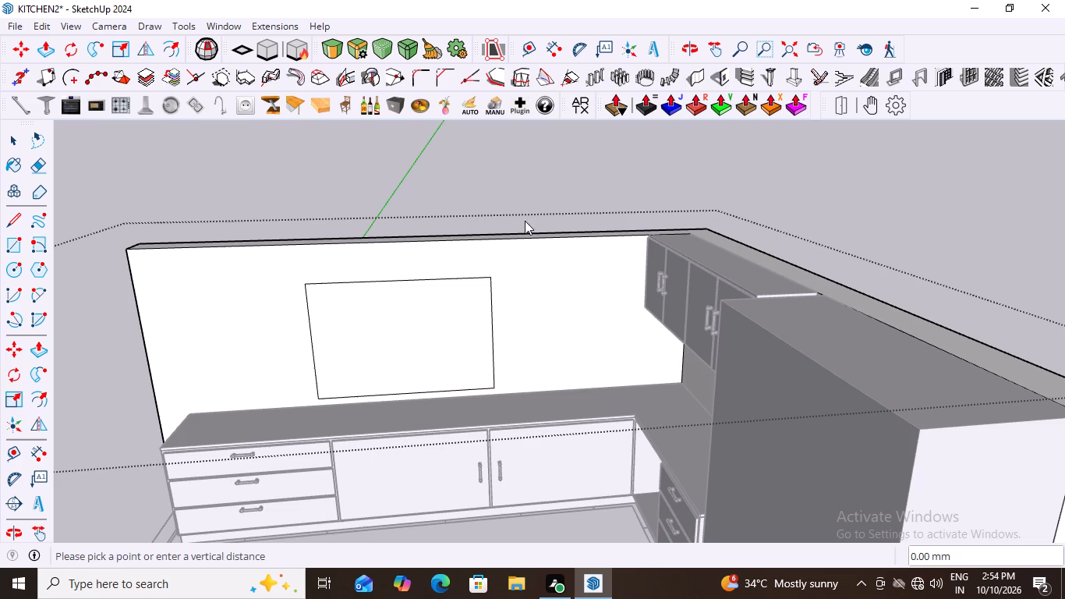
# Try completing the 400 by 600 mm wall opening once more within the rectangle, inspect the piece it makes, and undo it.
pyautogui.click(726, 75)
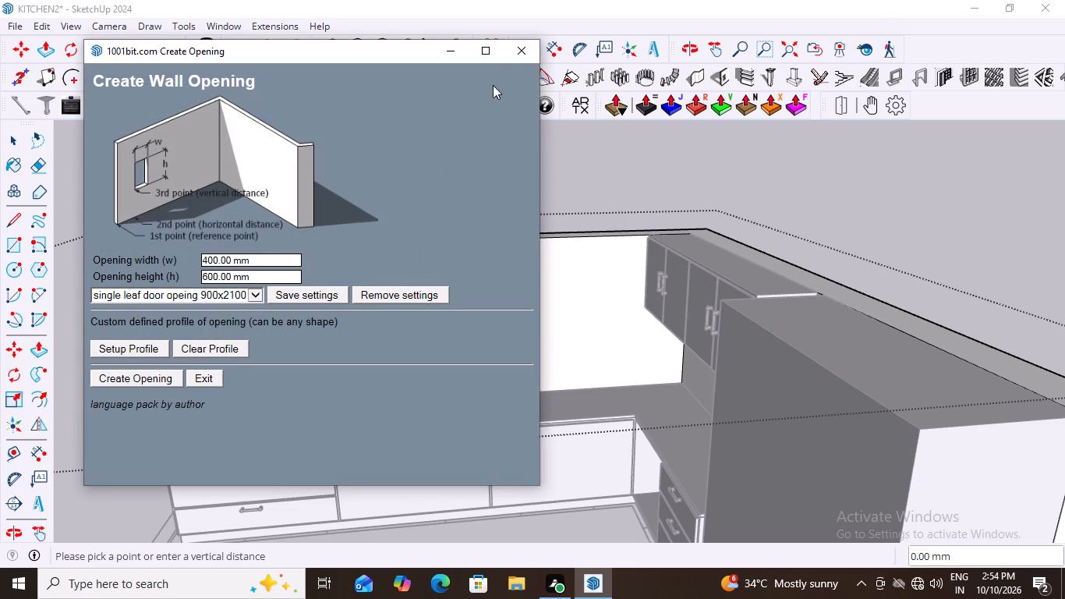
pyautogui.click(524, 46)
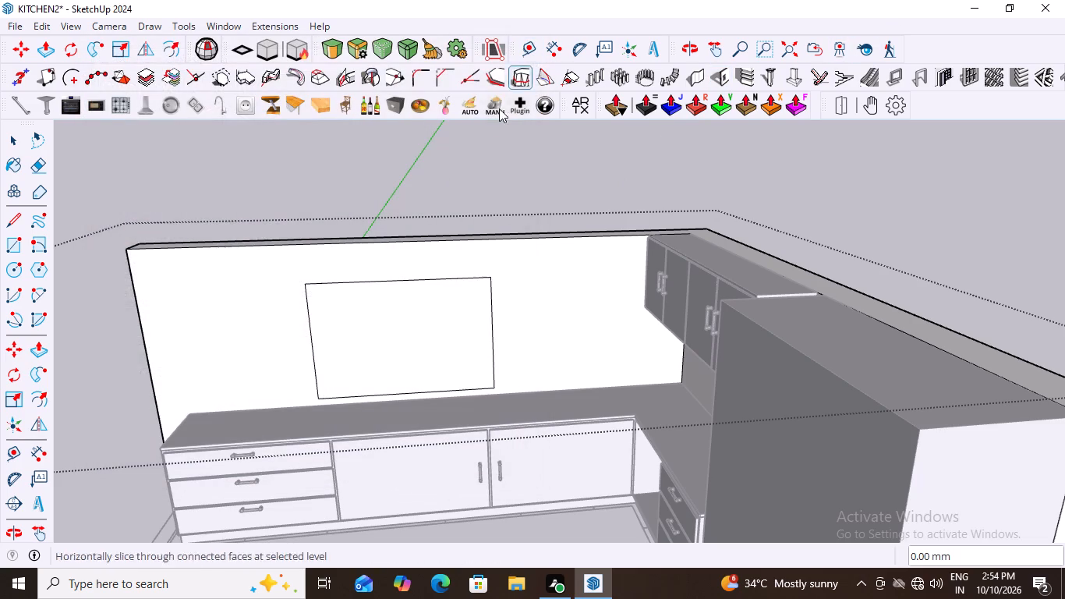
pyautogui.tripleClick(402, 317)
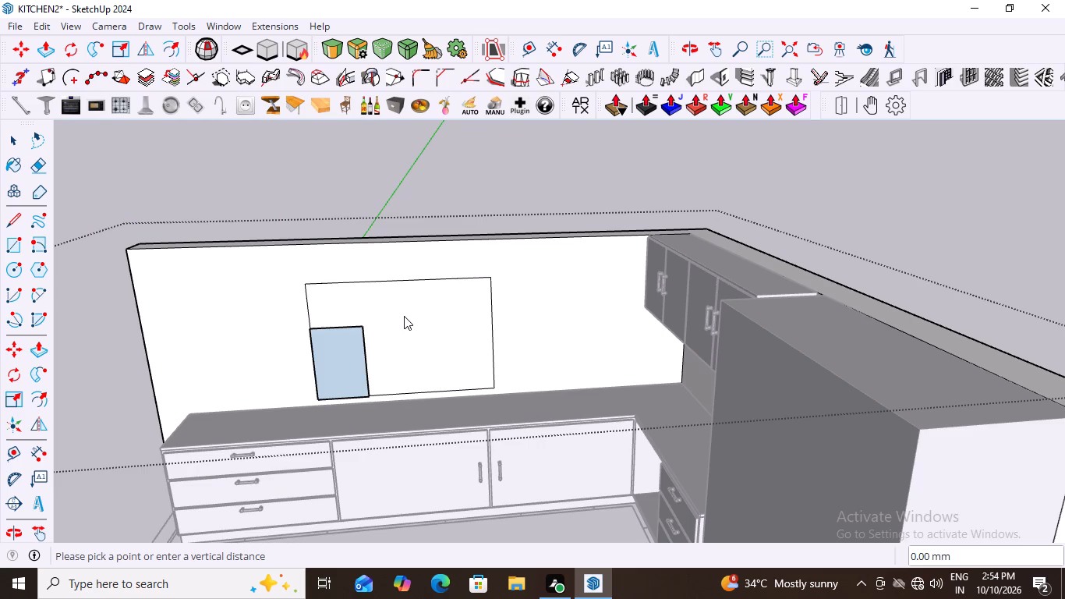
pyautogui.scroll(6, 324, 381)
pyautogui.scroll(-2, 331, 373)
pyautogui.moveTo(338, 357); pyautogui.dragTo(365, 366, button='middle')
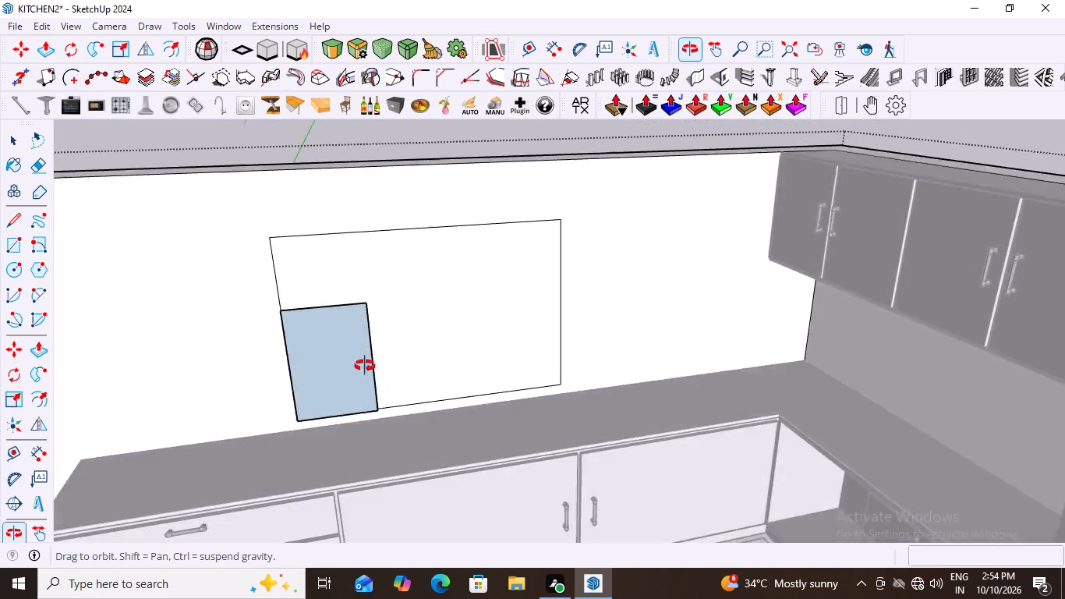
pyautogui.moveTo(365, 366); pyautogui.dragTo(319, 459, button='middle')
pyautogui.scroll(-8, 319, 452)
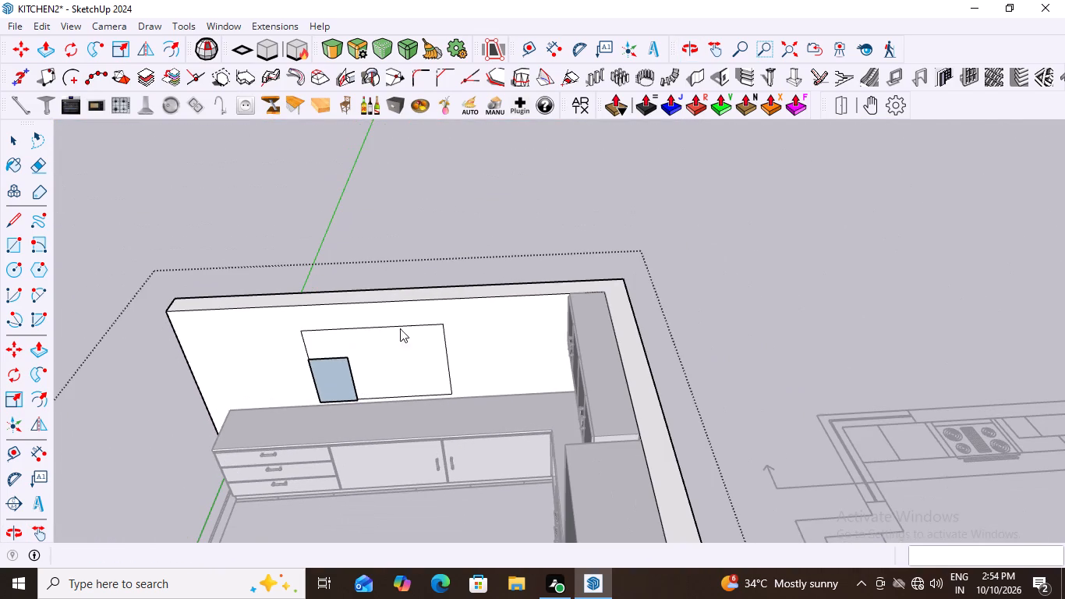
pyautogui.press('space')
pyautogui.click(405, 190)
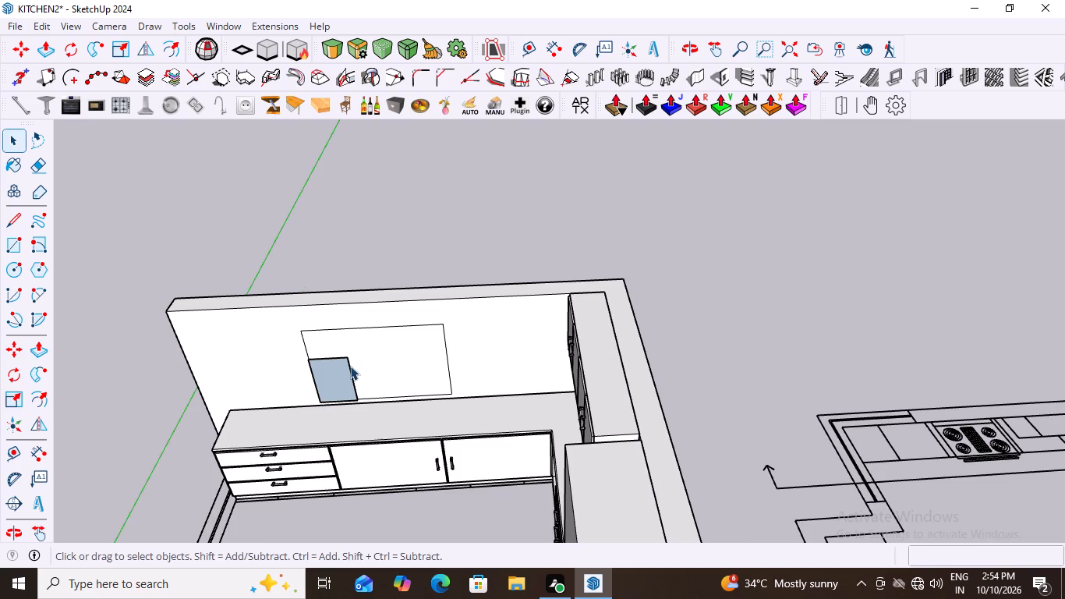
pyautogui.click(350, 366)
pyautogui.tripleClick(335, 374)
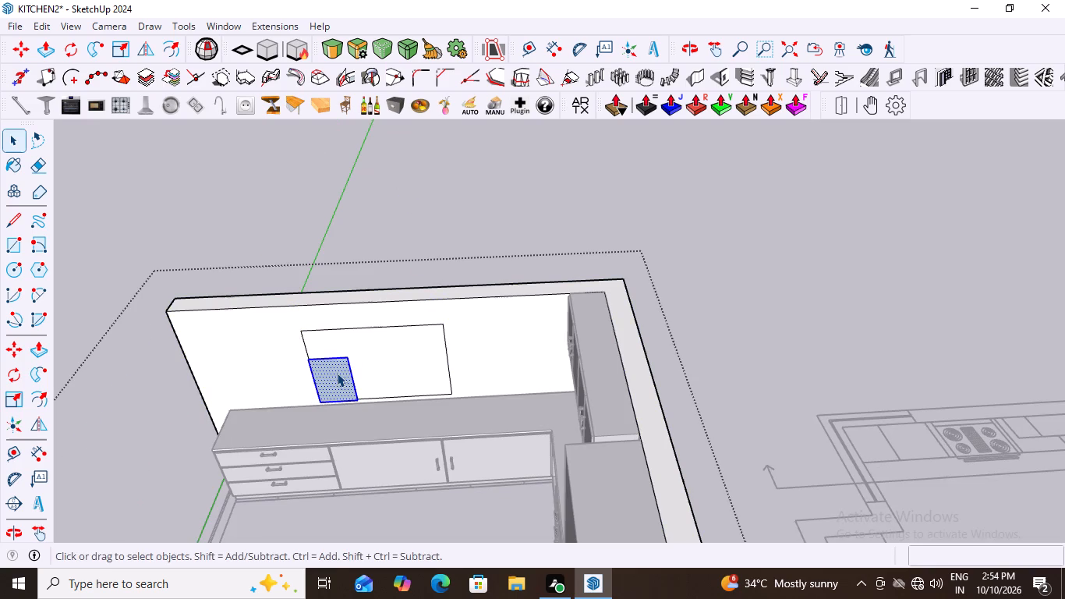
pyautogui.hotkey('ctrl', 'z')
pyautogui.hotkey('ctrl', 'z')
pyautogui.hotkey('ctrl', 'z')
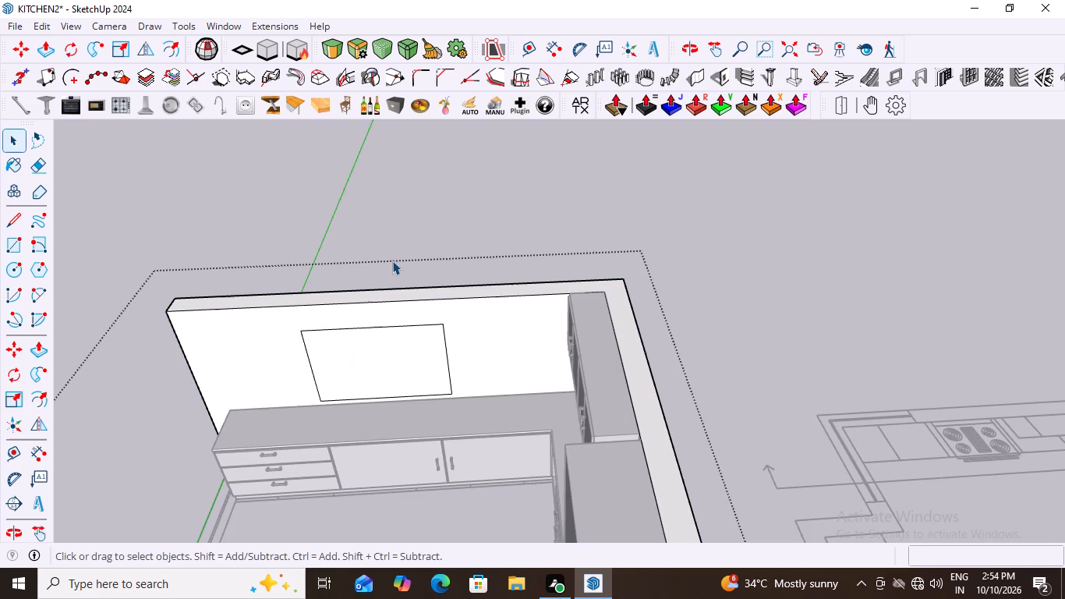
# Push the rectangle on the long back wall 228 mm through the wall's thickness to cut the window opening, and leave the wall group.
pyautogui.scroll(-7, 627, 277)
pyautogui.scroll(3, 526, 335)
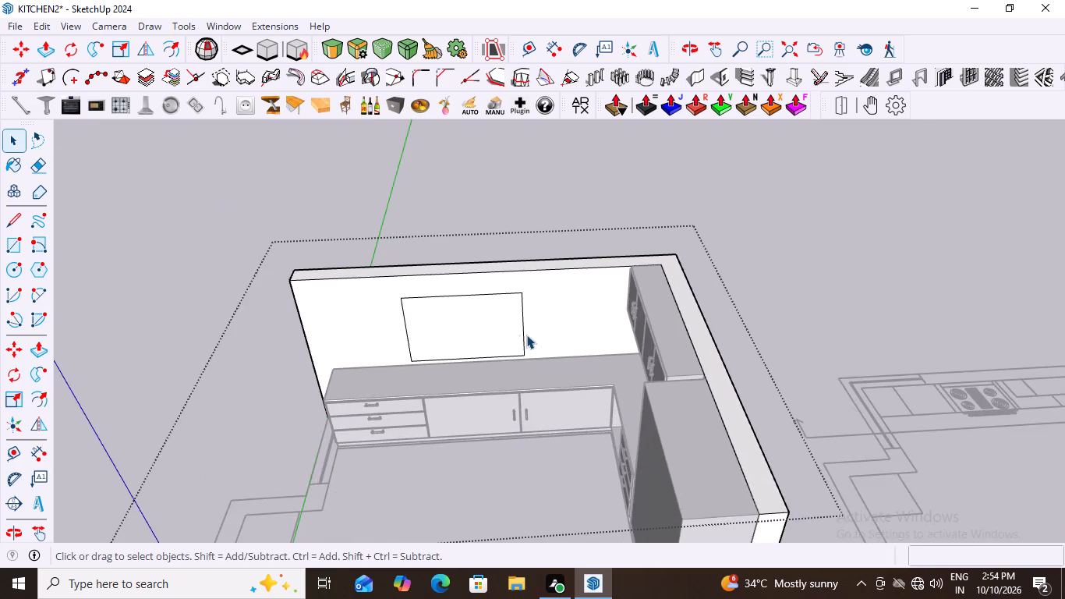
pyautogui.scroll(2, 508, 337)
pyautogui.moveTo(542, 321); pyautogui.dragTo(522, 237, button='middle')
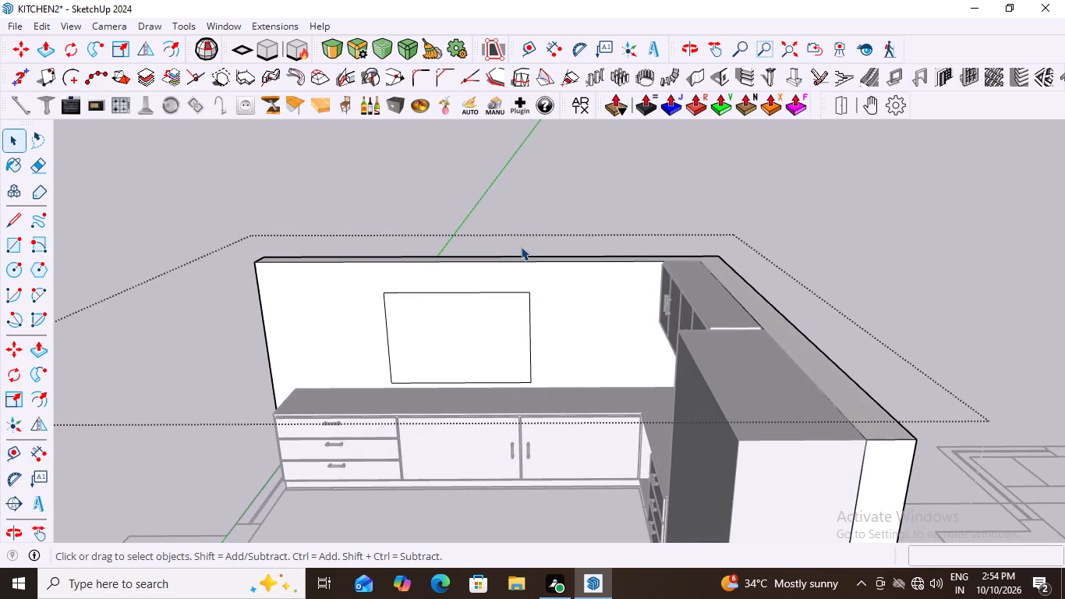
pyautogui.click(441, 319)
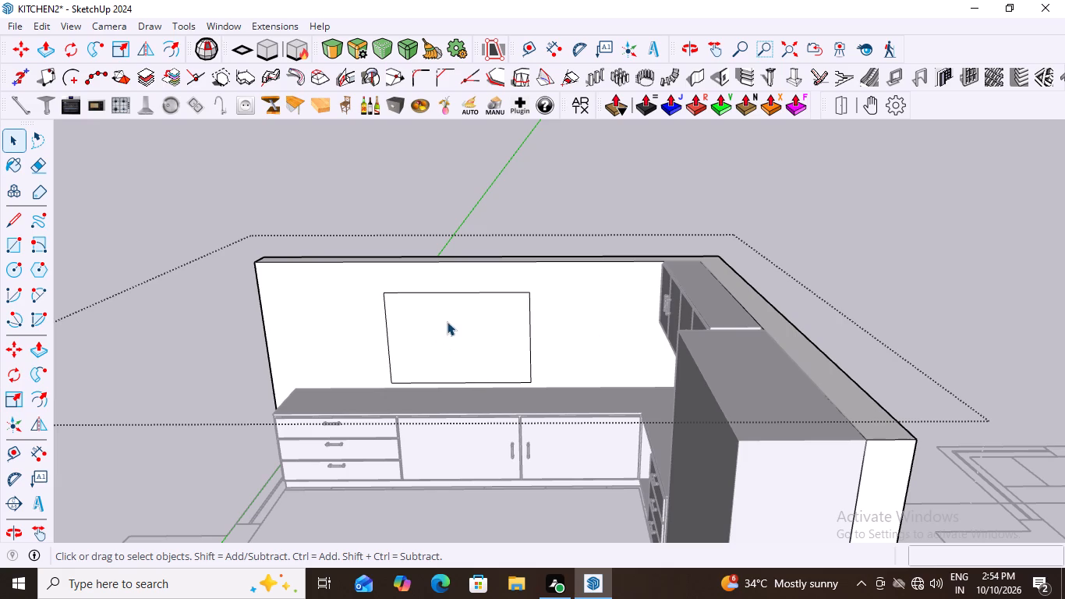
pyautogui.doubleClick(447, 321)
pyautogui.click(447, 321)
pyautogui.doubleClick(447, 321)
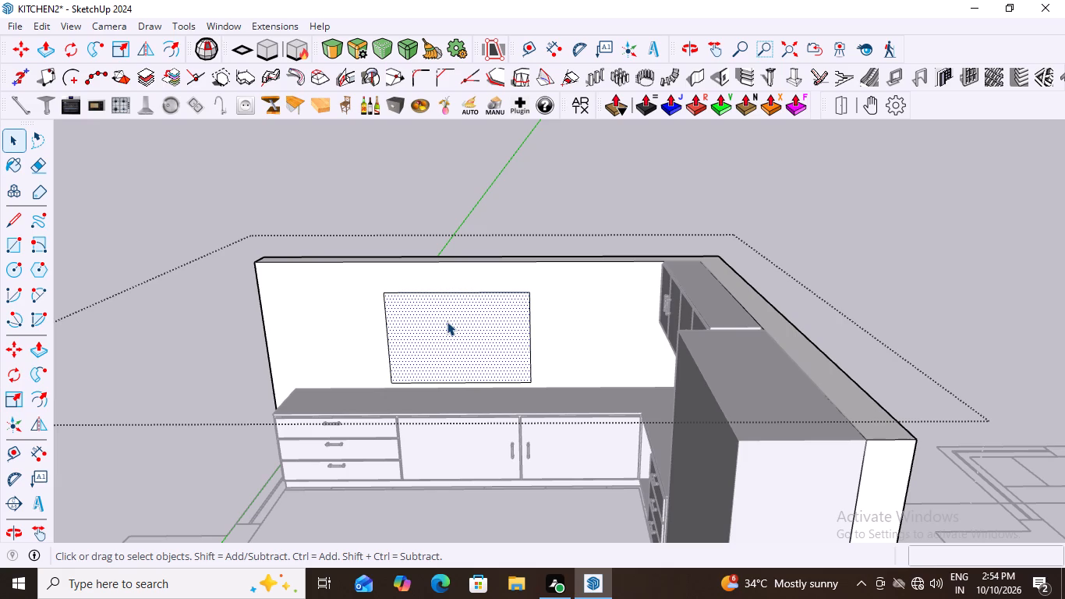
pyautogui.moveTo(539, 314); pyautogui.dragTo(424, 448, button='middle')
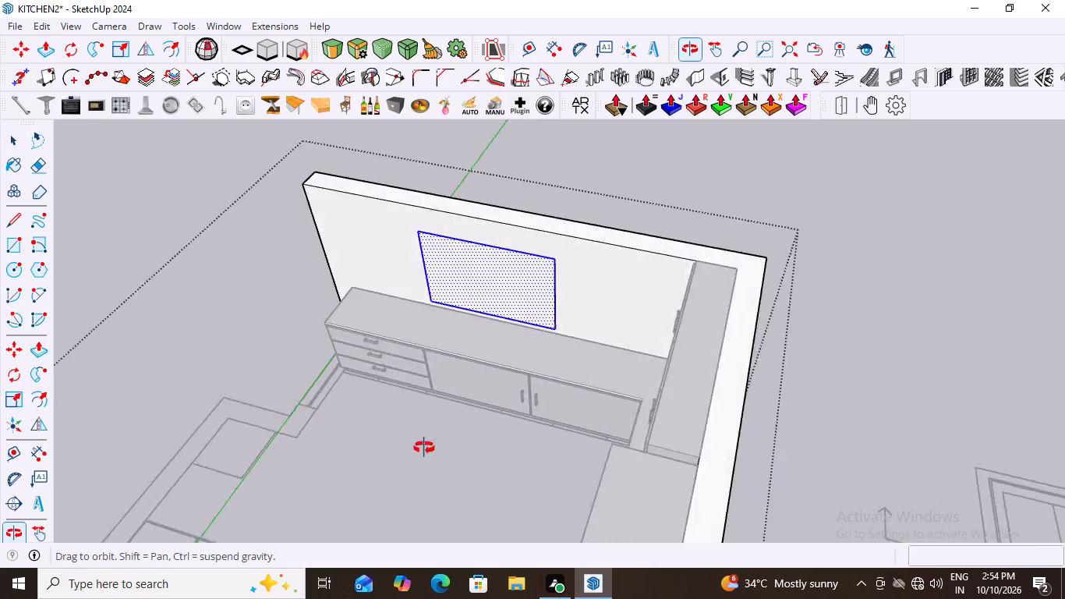
pyautogui.moveTo(424, 448); pyautogui.dragTo(303, 373, button='middle')
pyautogui.scroll(-2, 522, 308)
pyautogui.moveTo(520, 310); pyautogui.dragTo(597, 326, button='middle')
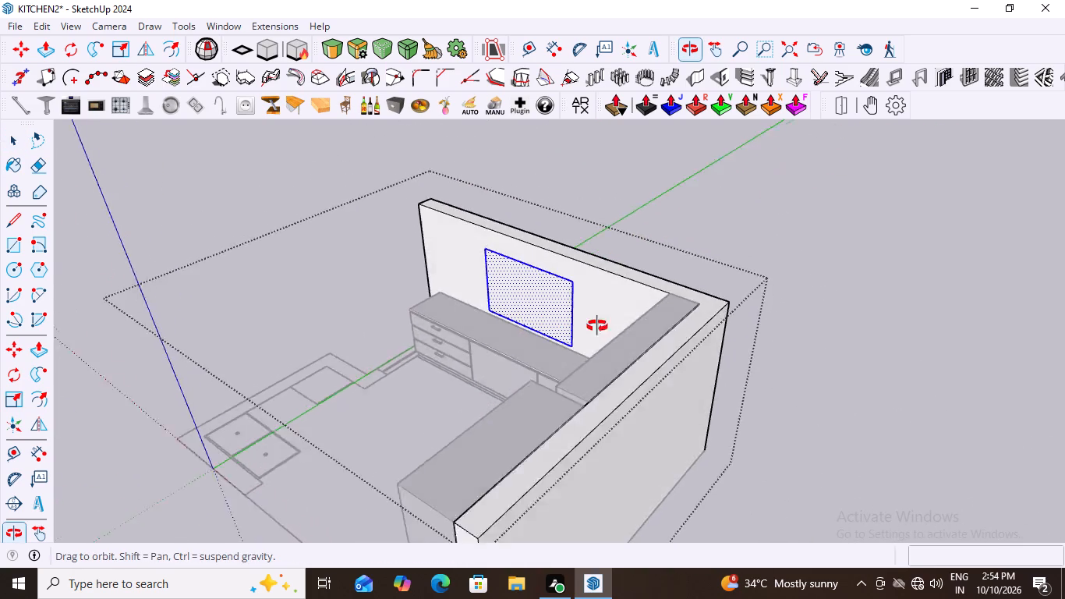
pyautogui.moveTo(597, 326); pyautogui.dragTo(771, 367, button='middle')
pyautogui.scroll(4, 462, 321)
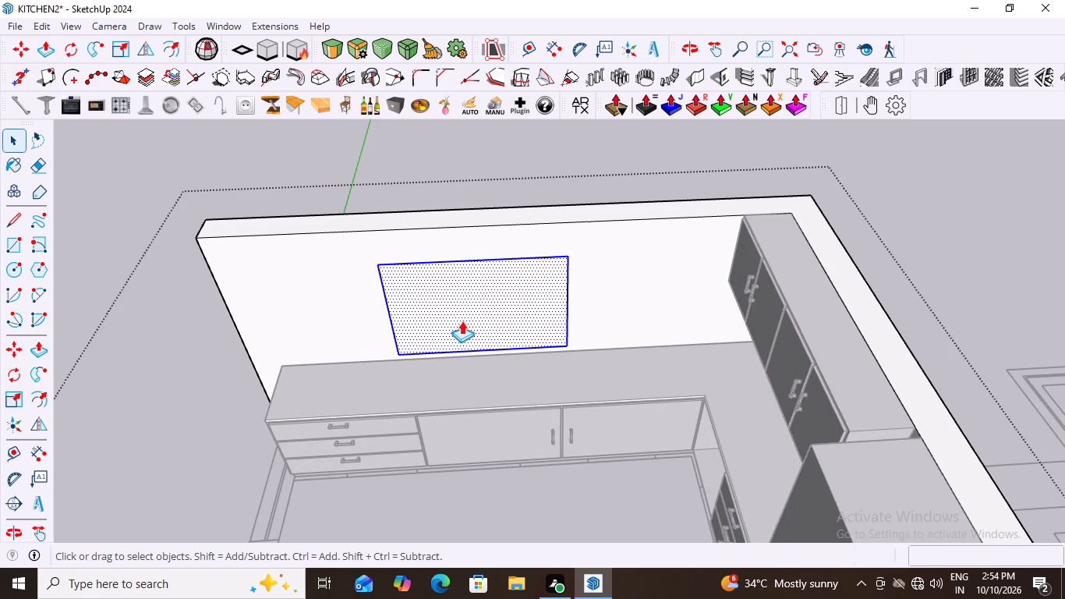
pyautogui.press('p')
pyautogui.click(475, 307)
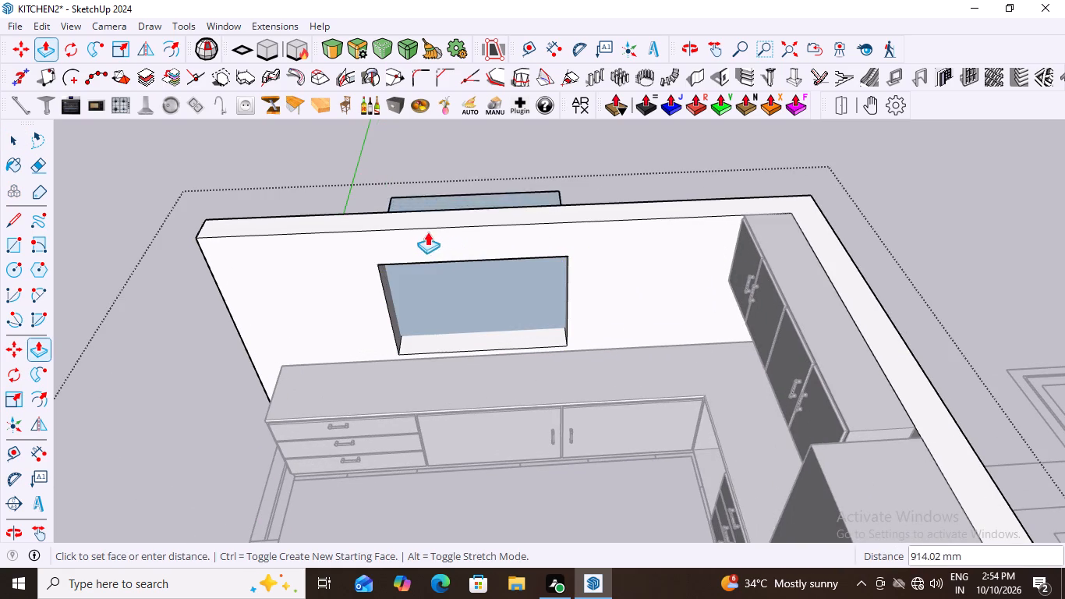
pyautogui.moveTo(412, 230); pyautogui.dragTo(1000, 192, button='middle')
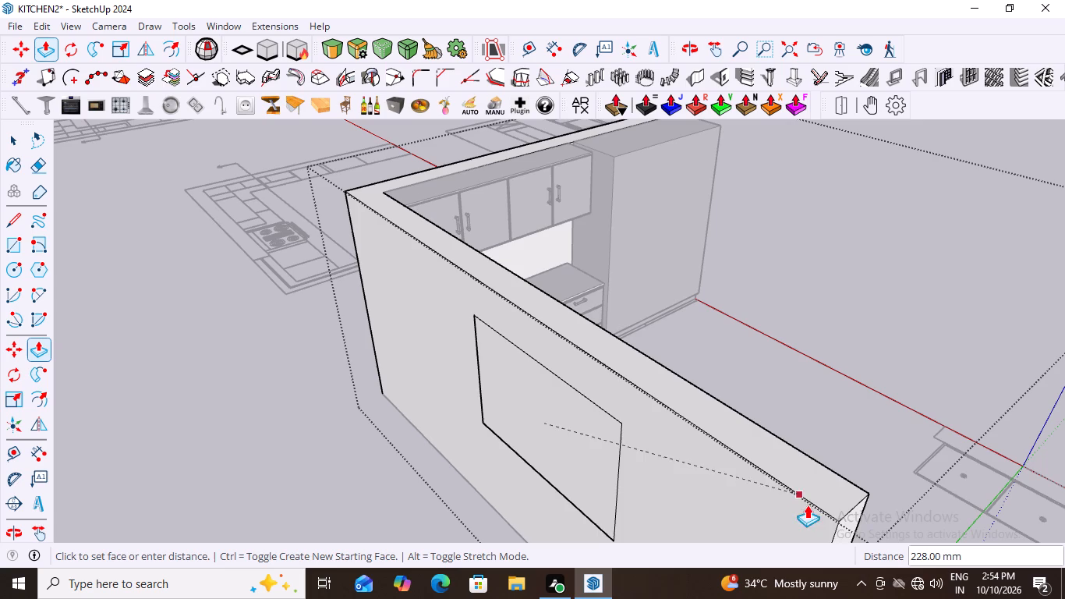
pyautogui.click(837, 525)
pyautogui.scroll(-6, 475, 441)
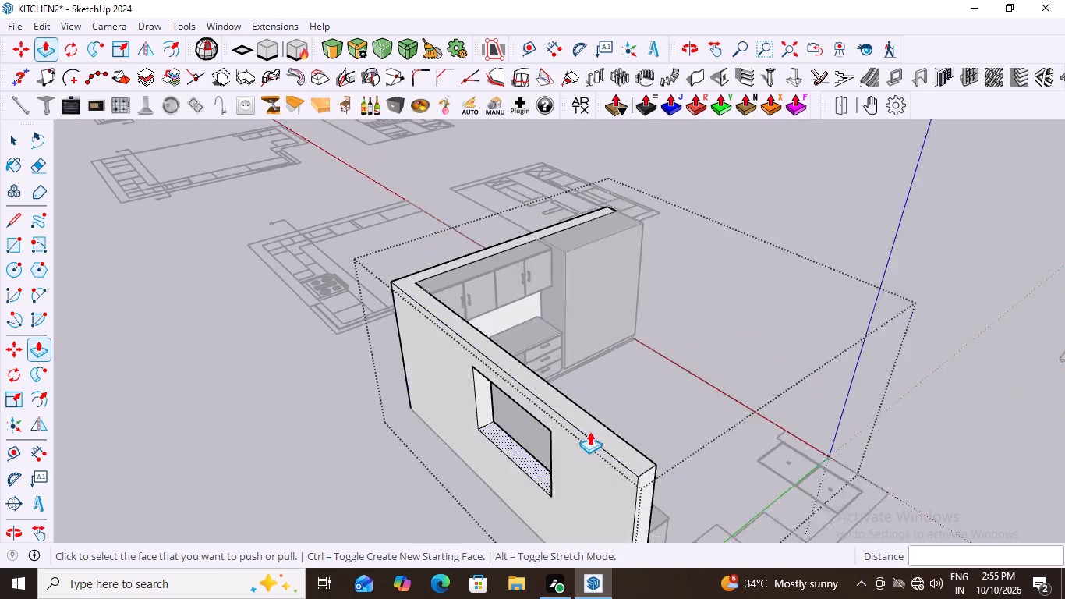
pyautogui.moveTo(733, 429); pyautogui.dragTo(193, 349, button='middle')
pyautogui.scroll(-1, 193, 349)
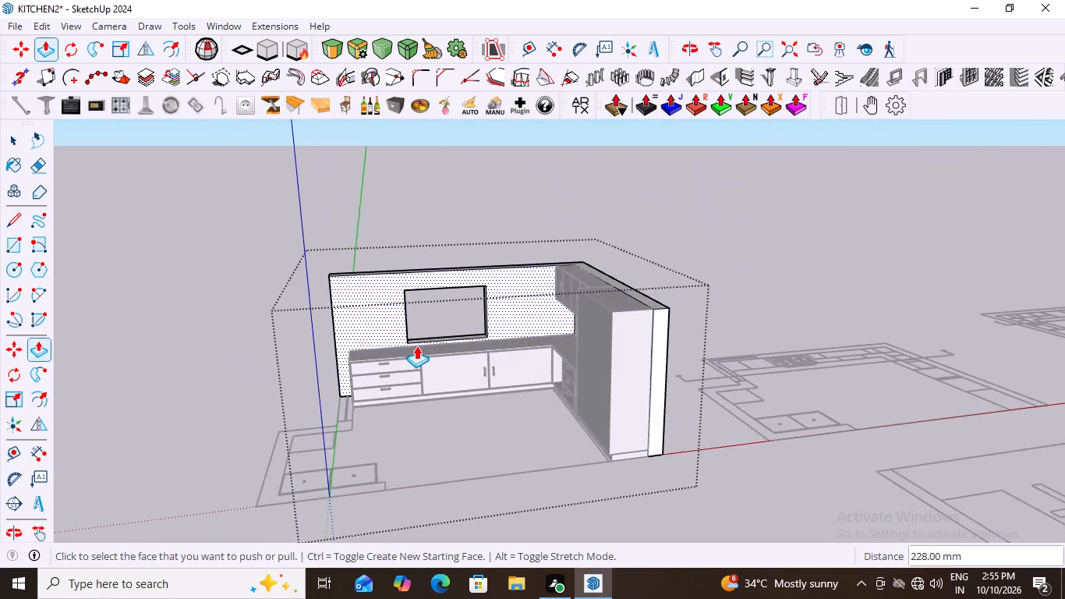
pyautogui.scroll(-2, 431, 339)
pyautogui.press('space')
pyautogui.click(553, 193)
# Examine the window opening and the surrounding cabinets and walls from several angles.
pyautogui.moveTo(487, 346); pyautogui.dragTo(430, 320, button='middle')
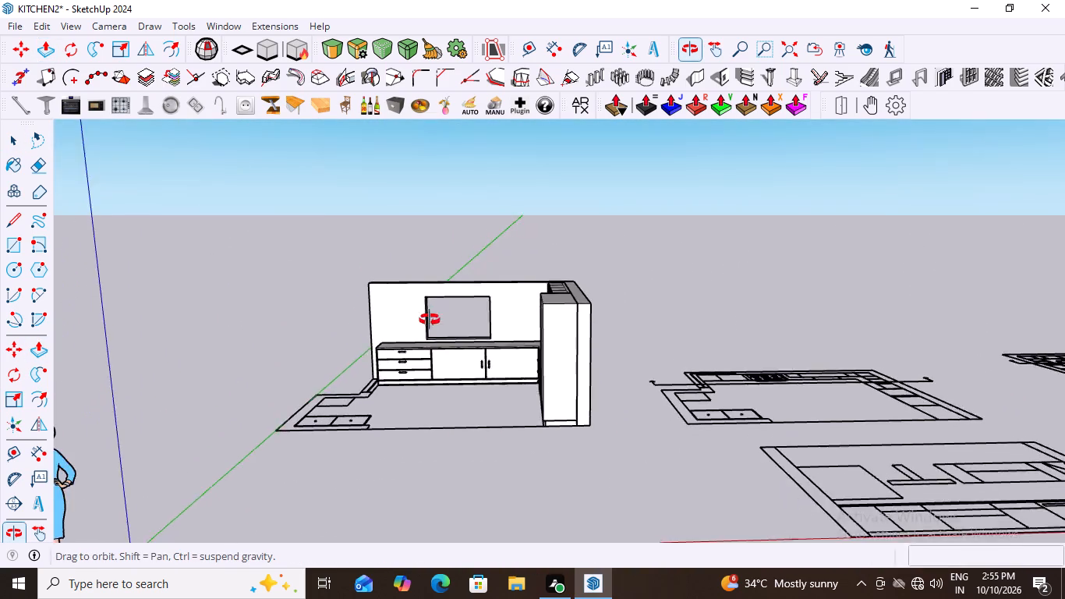
pyautogui.moveTo(430, 320); pyautogui.dragTo(459, 364, button='middle')
pyautogui.scroll(7, 449, 309)
pyautogui.scroll(-2, 455, 320)
pyautogui.moveTo(468, 346); pyautogui.dragTo(483, 317, button='middle')
pyautogui.scroll(4, 459, 331)
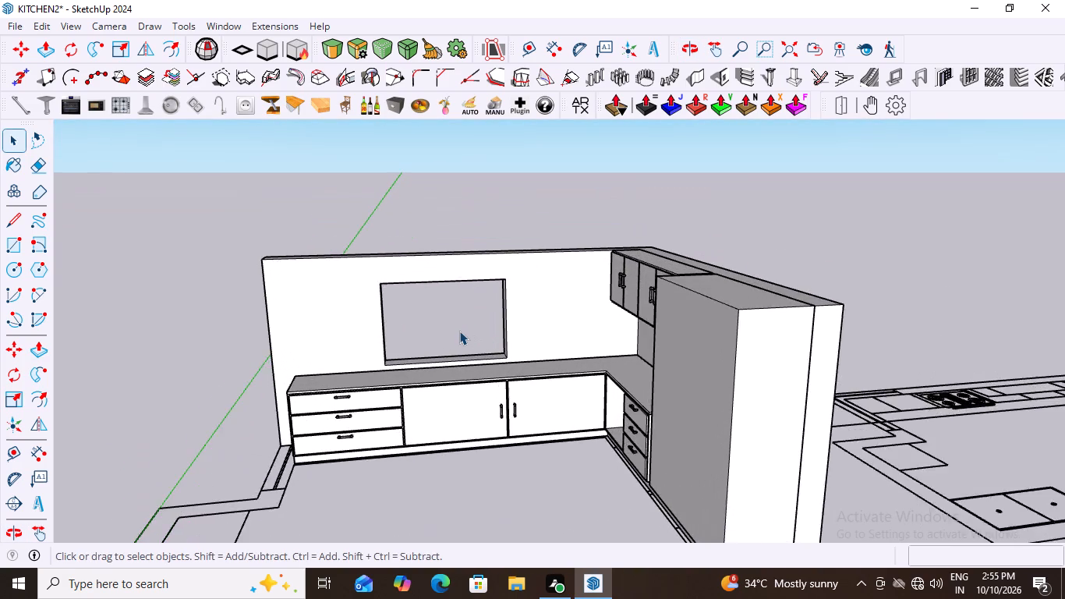
pyautogui.scroll(2, 459, 331)
pyautogui.moveTo(448, 310); pyautogui.dragTo(674, 415, button='middle')
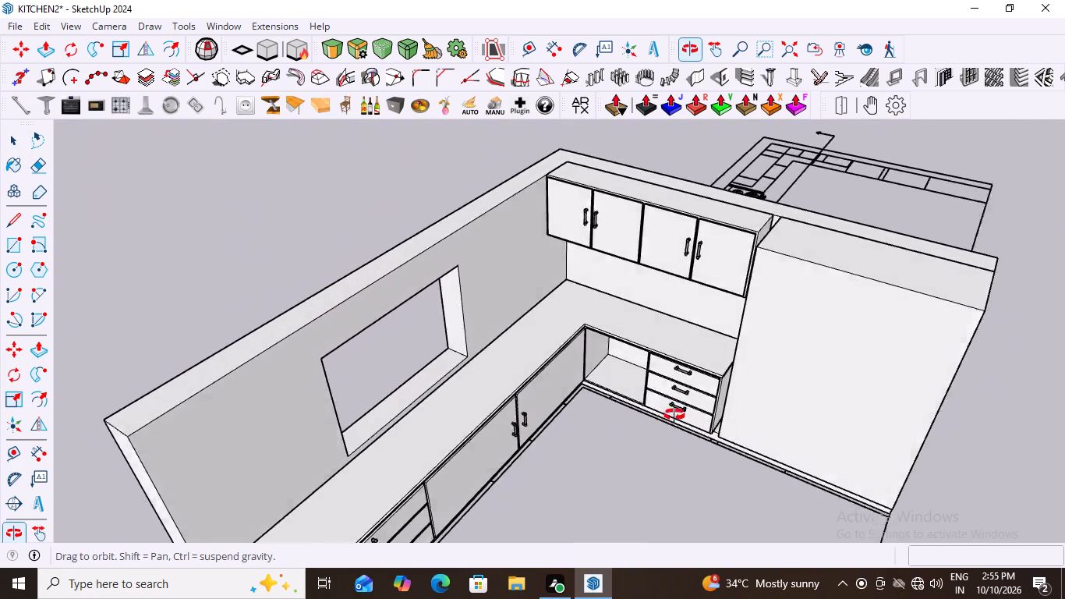
pyautogui.moveTo(674, 415); pyautogui.dragTo(400, 379, button='middle')
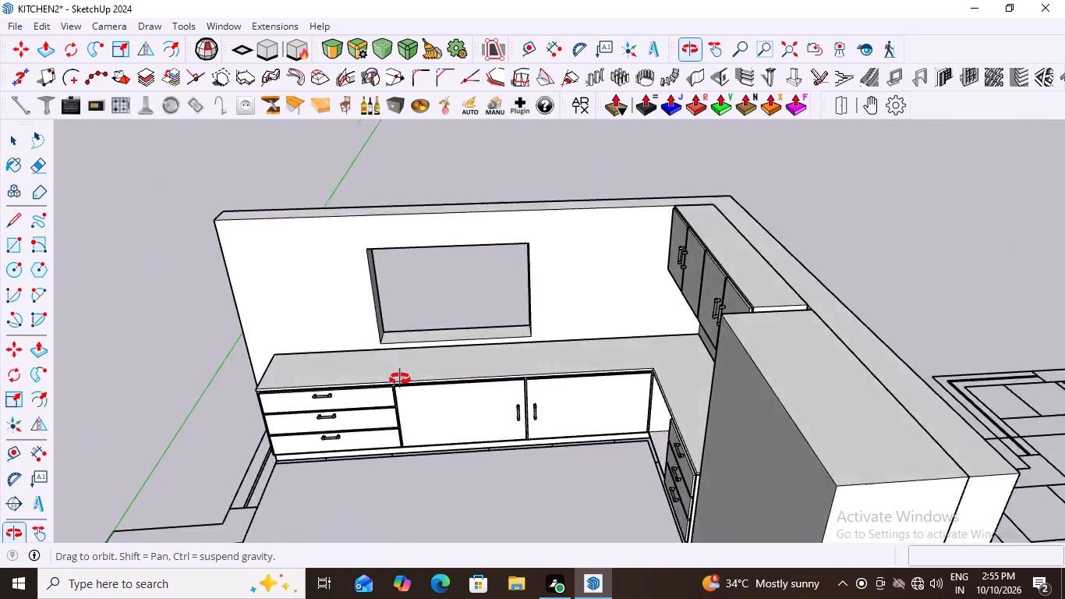
pyautogui.moveTo(400, 379); pyautogui.dragTo(472, 306, button='middle')
pyautogui.scroll(2, 384, 355)
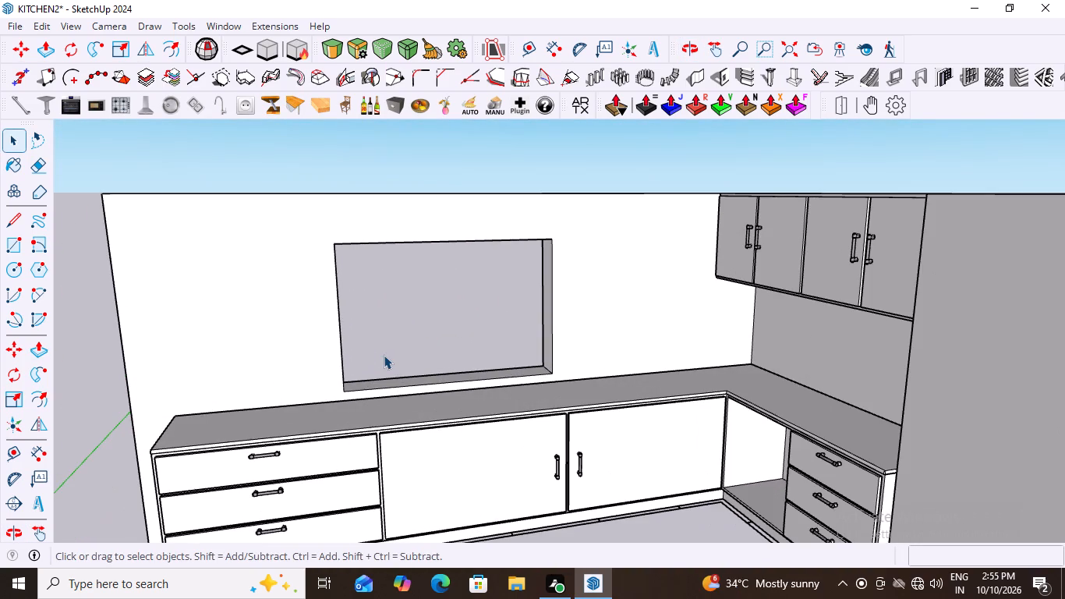
pyautogui.scroll(-5, 384, 355)
pyautogui.moveTo(468, 395); pyautogui.dragTo(370, 320, button='middle')
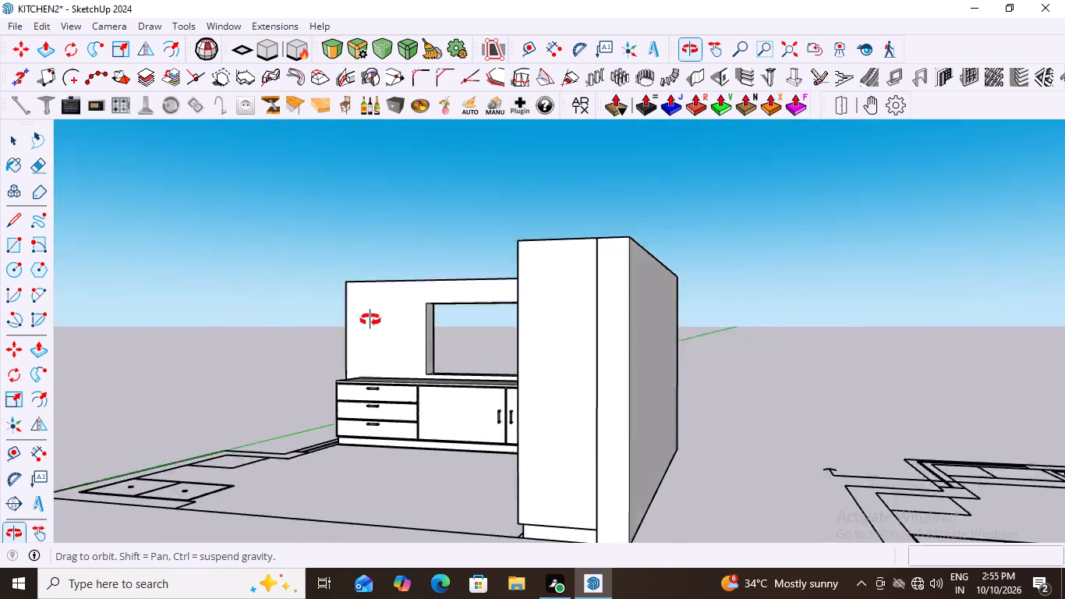
pyautogui.moveTo(370, 320); pyautogui.dragTo(561, 529, button='middle')
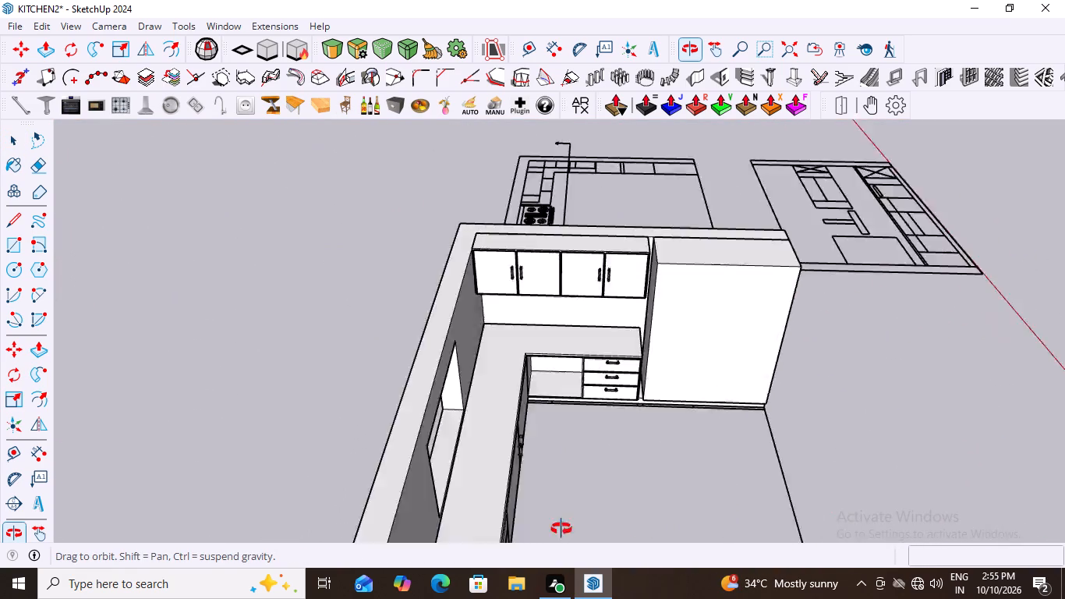
pyautogui.moveTo(561, 529); pyautogui.dragTo(470, 471, button='middle')
pyautogui.scroll(2, 424, 321)
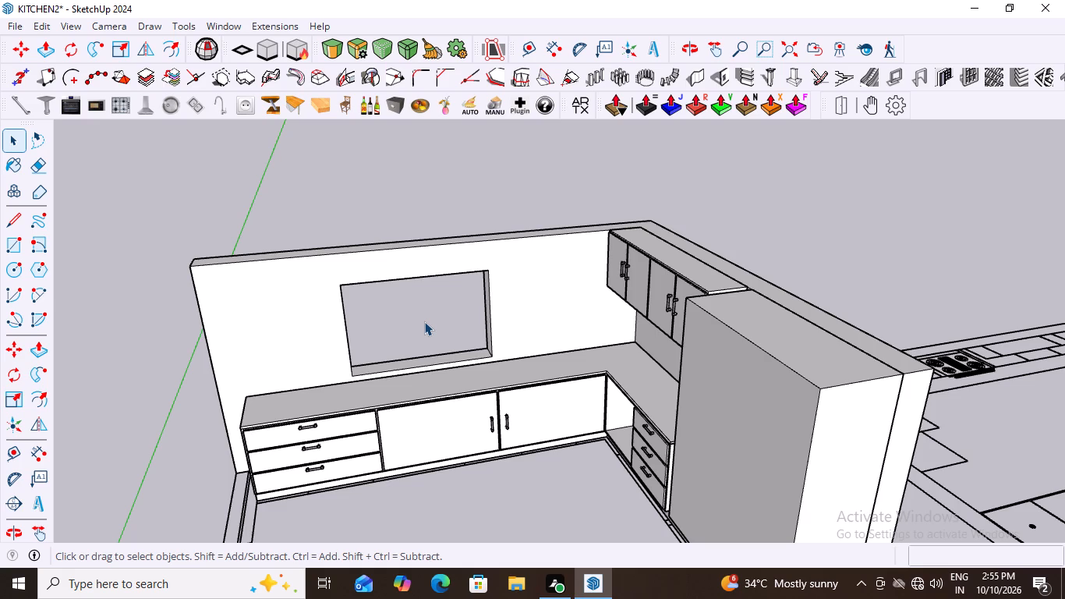
pyautogui.scroll(-5, 427, 323)
pyautogui.scroll(-3, 523, 427)
pyautogui.moveTo(520, 431); pyautogui.dragTo(626, 434, button='middle')
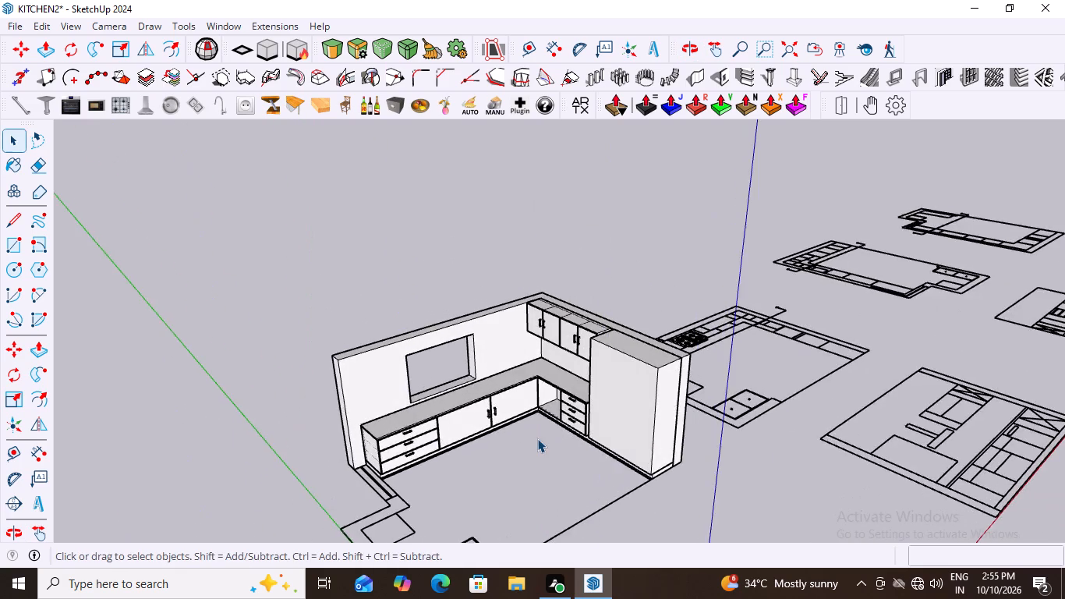
pyautogui.scroll(3, 537, 438)
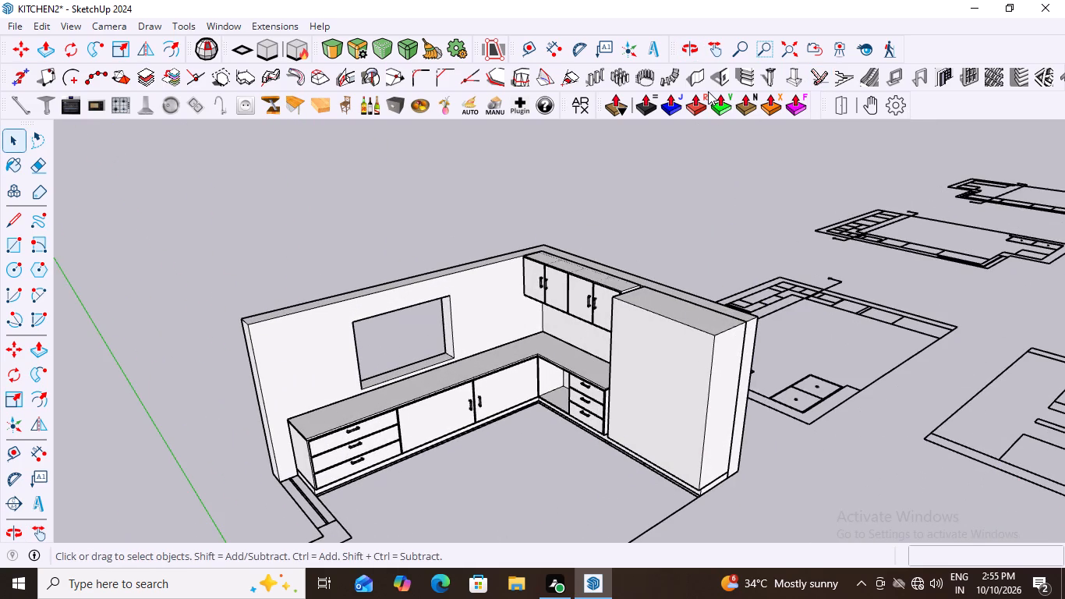
# Draw a rectangle about 1420 mm by 953 mm across the window opening, from its upper corner to the opposite lower corner.
pyautogui.moveTo(439, 353); pyautogui.dragTo(179, 432, button='middle')
pyautogui.scroll(2, 366, 280)
pyautogui.moveTo(476, 274); pyautogui.dragTo(562, 208, button='middle')
pyautogui.scroll(4, 408, 264)
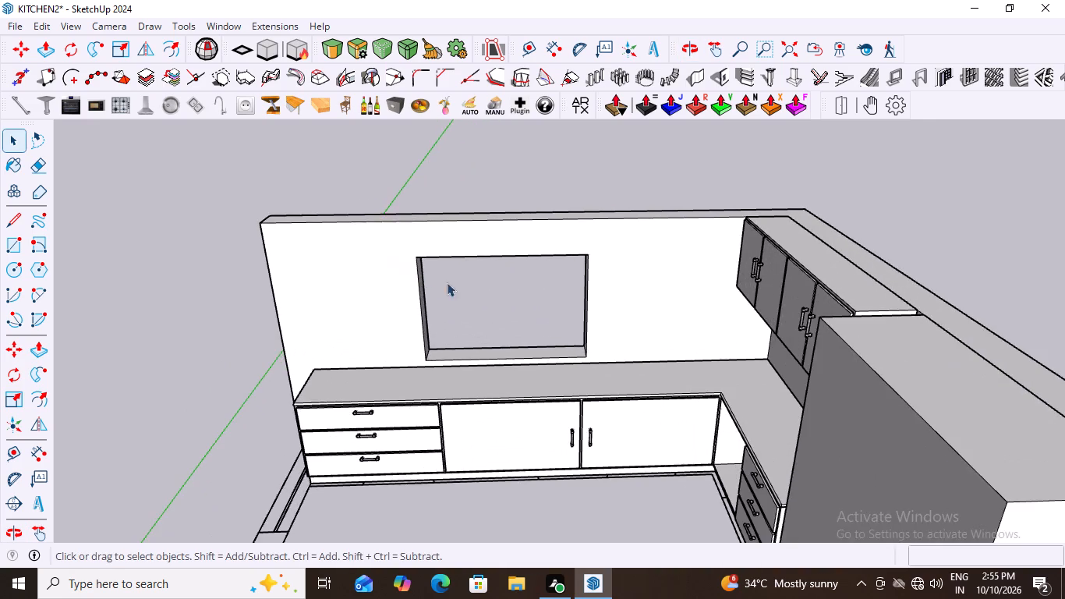
pyautogui.moveTo(483, 281); pyautogui.dragTo(514, 262, button='middle')
pyautogui.scroll(1, 494, 278)
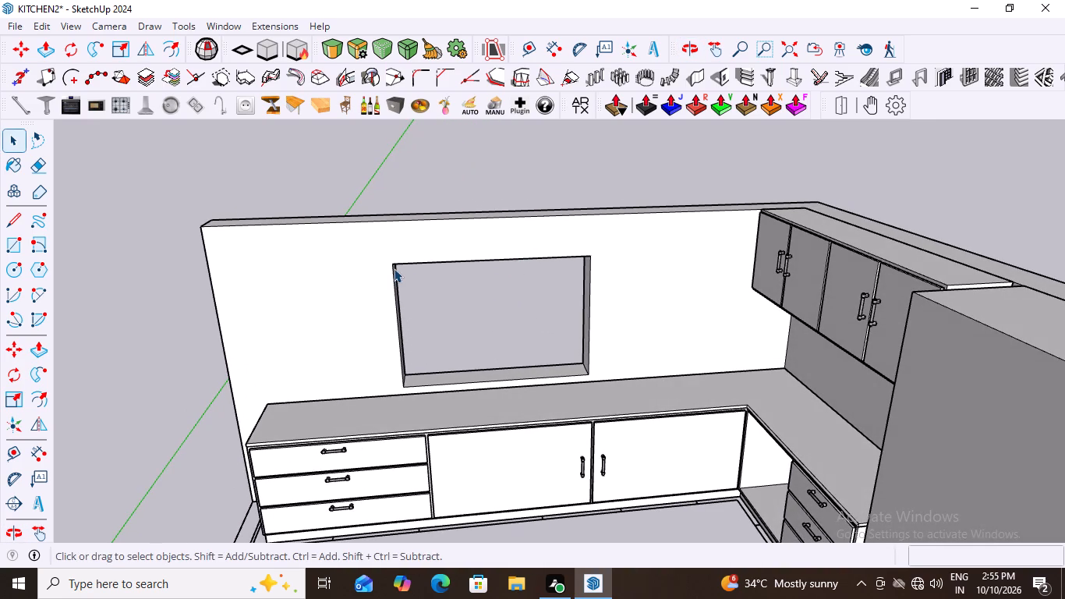
pyautogui.press('r')
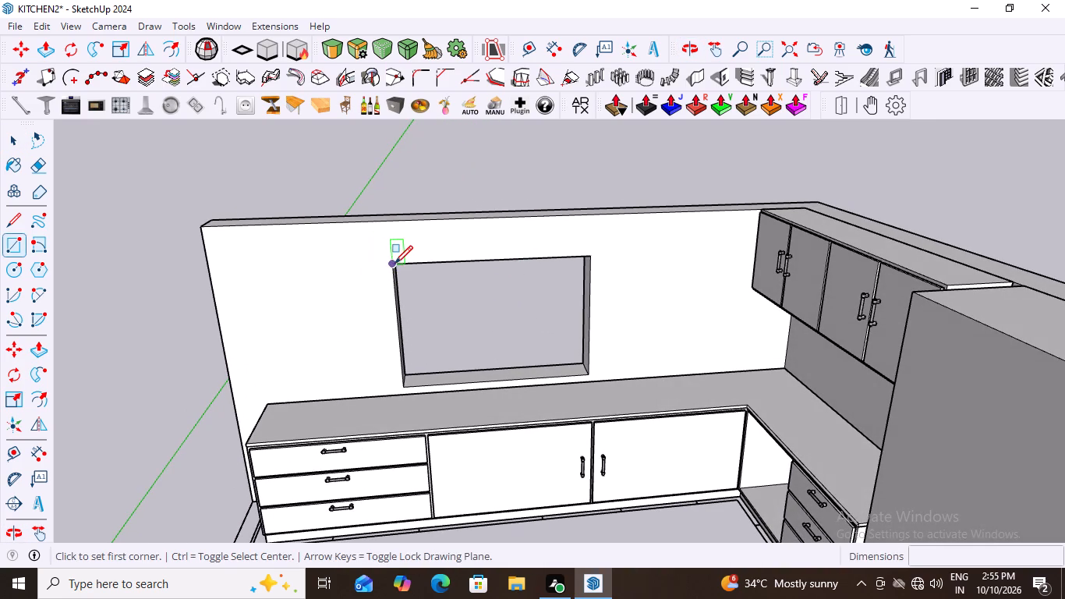
pyautogui.click(392, 261)
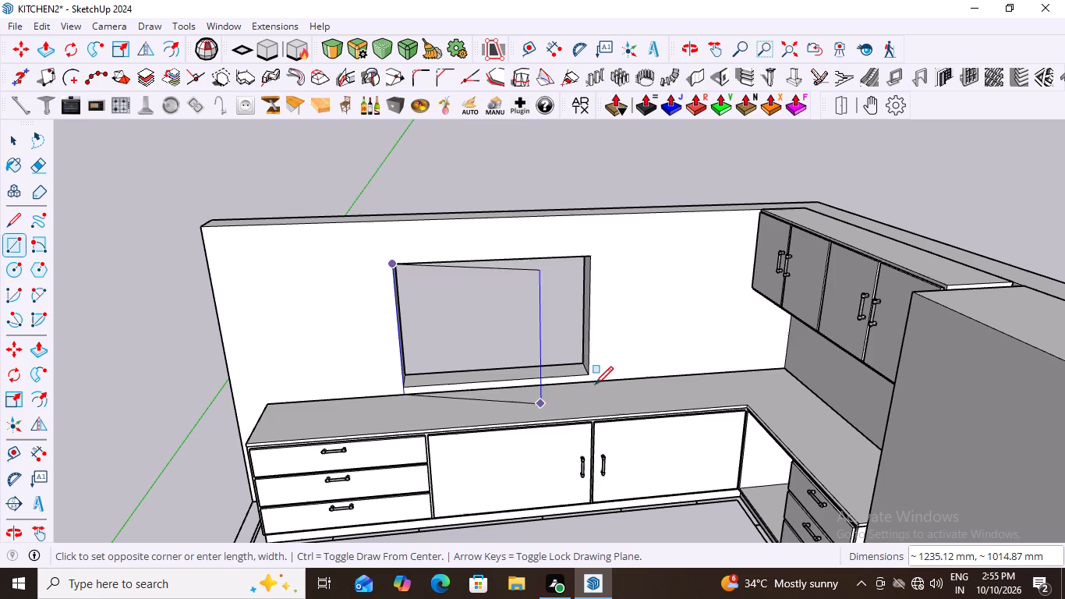
pyautogui.click(588, 374)
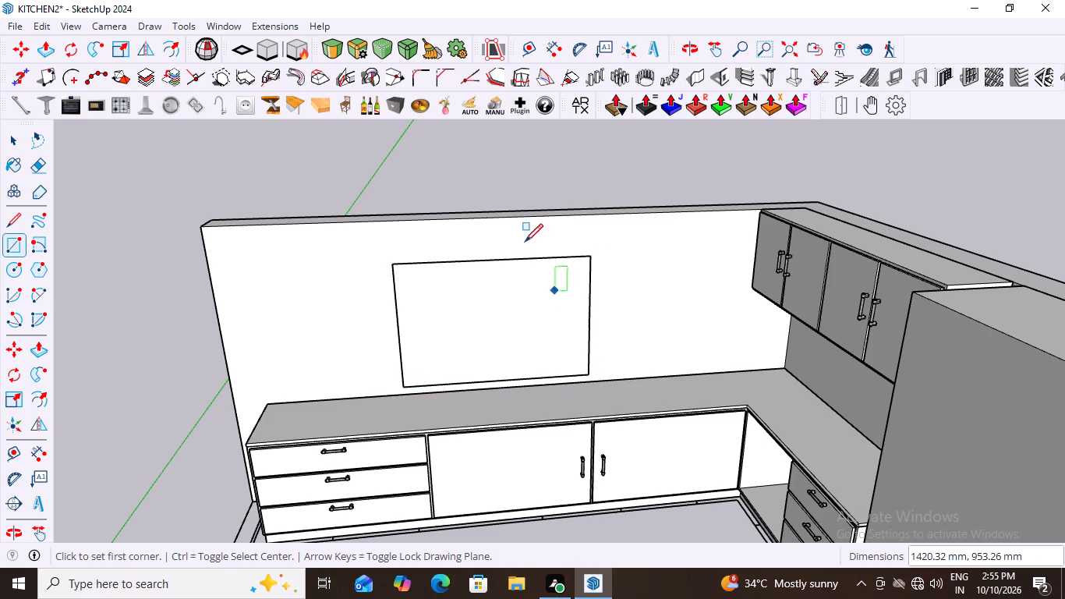
pyautogui.press('space')
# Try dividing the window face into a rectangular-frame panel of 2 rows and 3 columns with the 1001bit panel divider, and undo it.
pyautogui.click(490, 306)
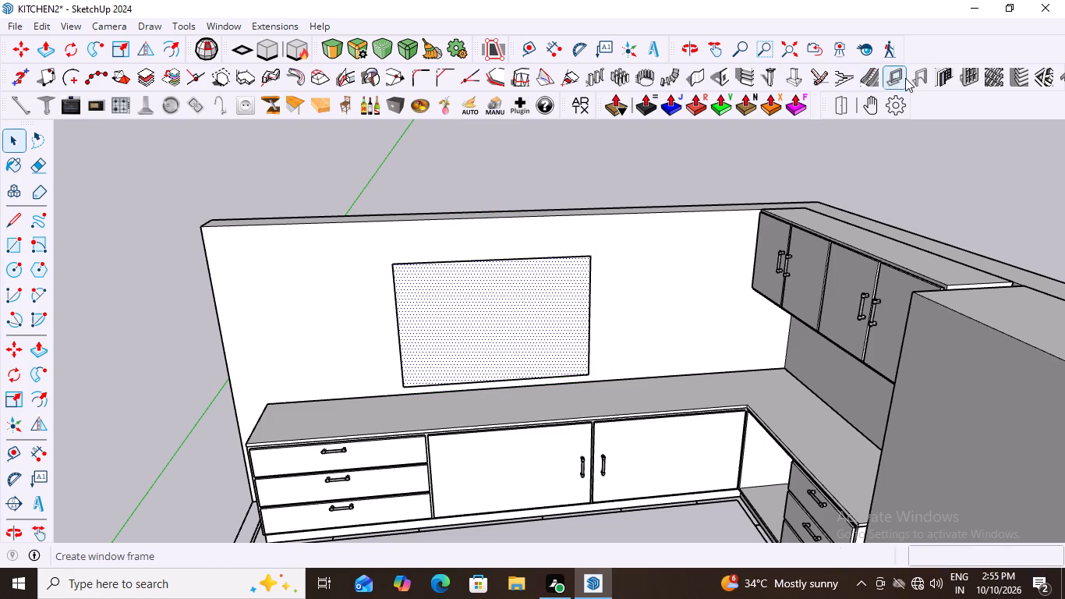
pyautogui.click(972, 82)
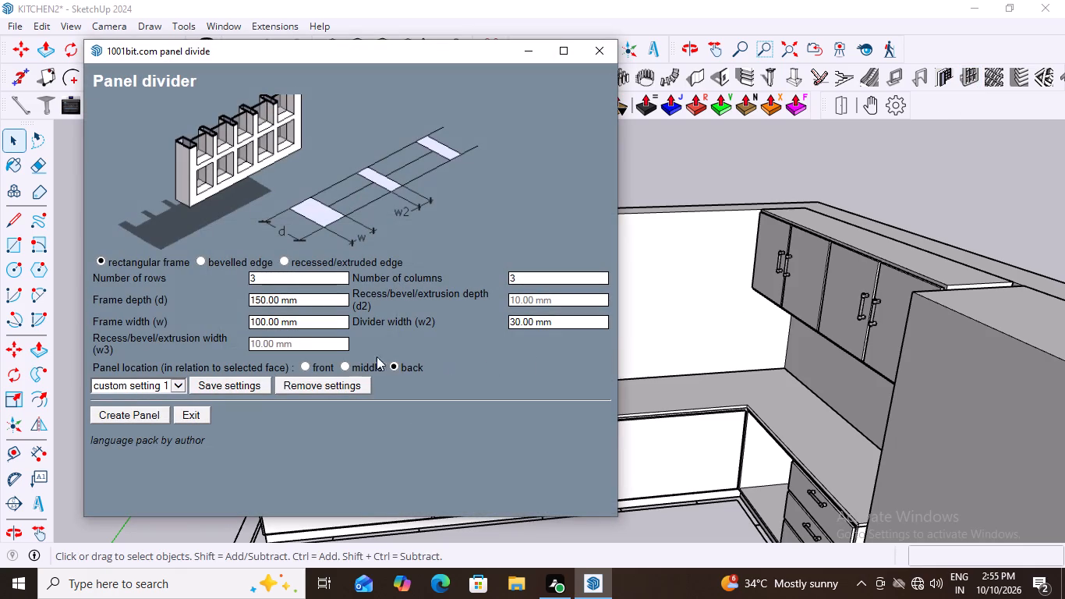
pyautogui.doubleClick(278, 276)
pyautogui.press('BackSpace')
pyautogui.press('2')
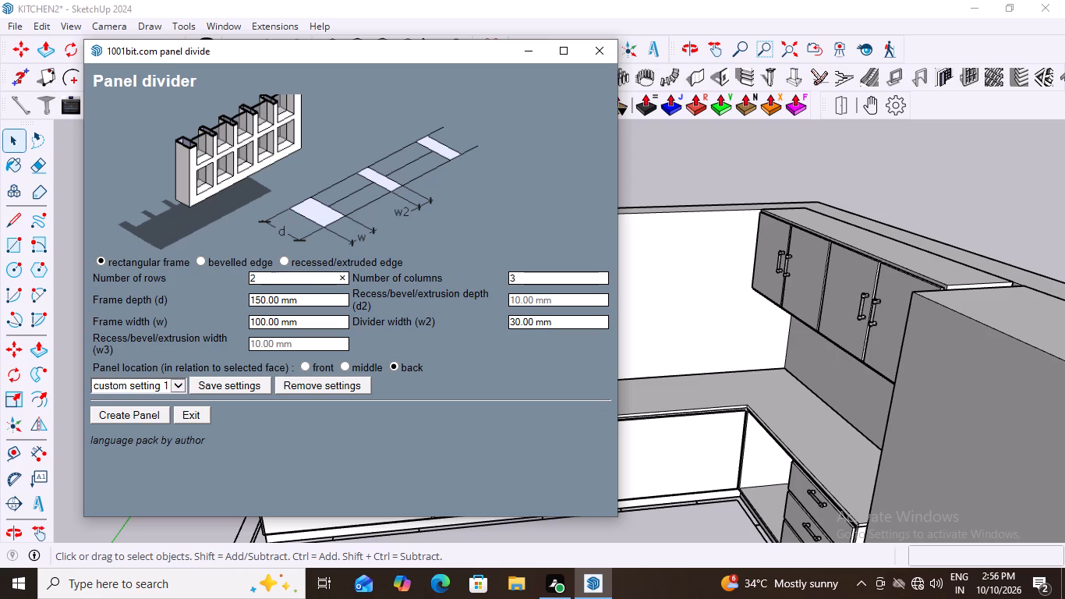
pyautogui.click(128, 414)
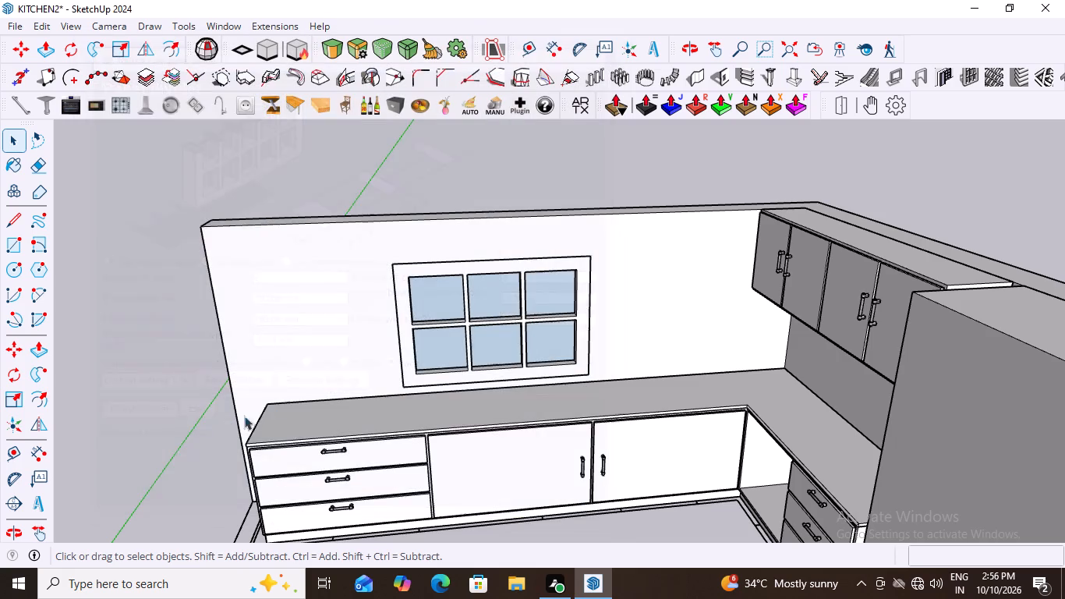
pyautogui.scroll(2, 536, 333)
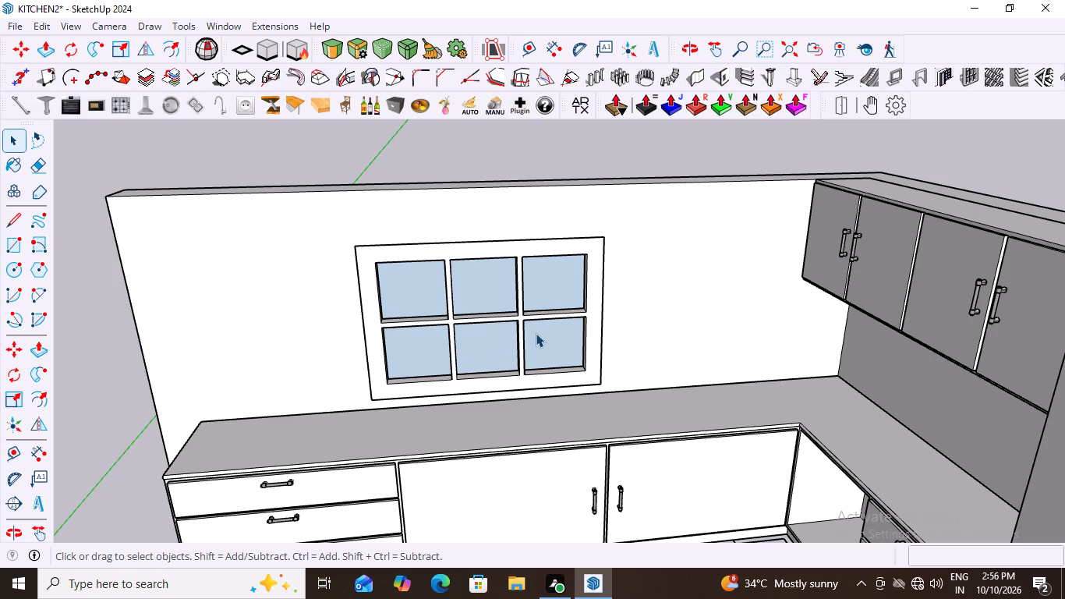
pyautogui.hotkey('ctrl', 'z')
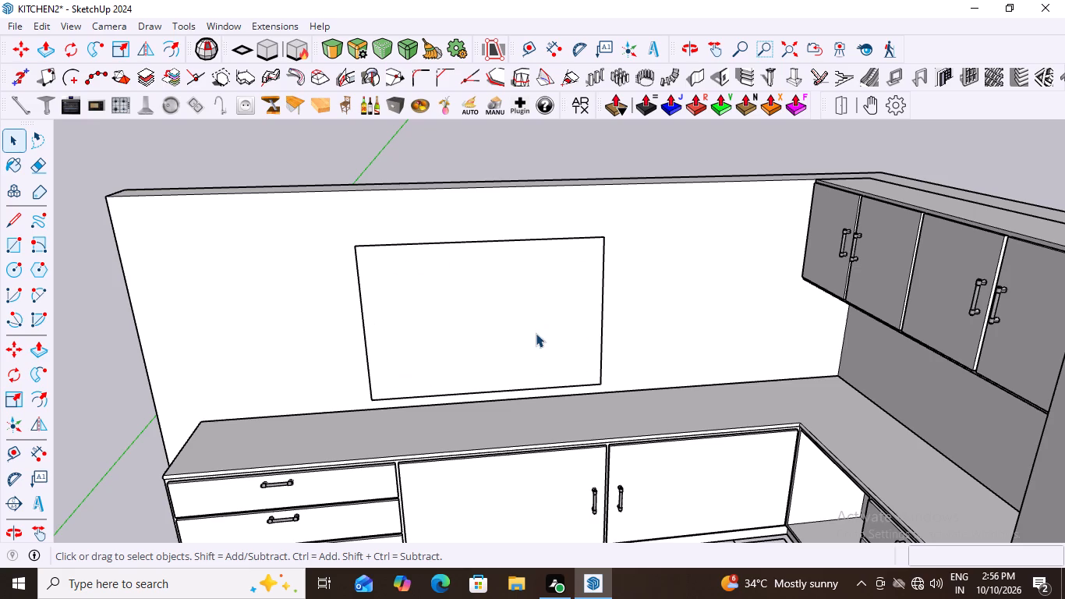
# Divide the window face into a rectangular-frame panel of 1 row and 2 columns with the 1001bit panel divider.
pyautogui.click(537, 333)
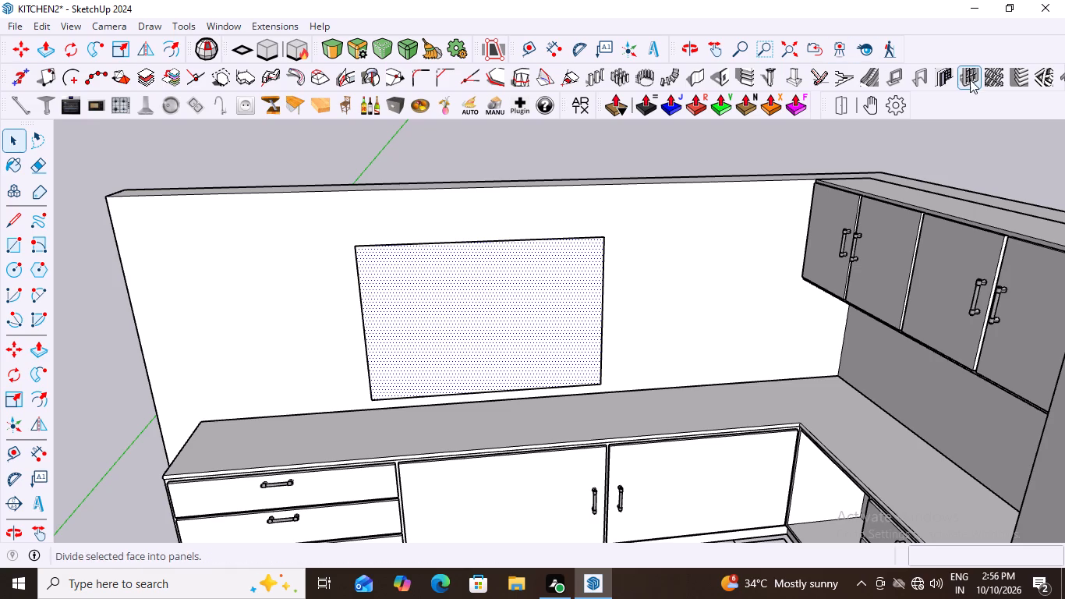
pyautogui.click(964, 80)
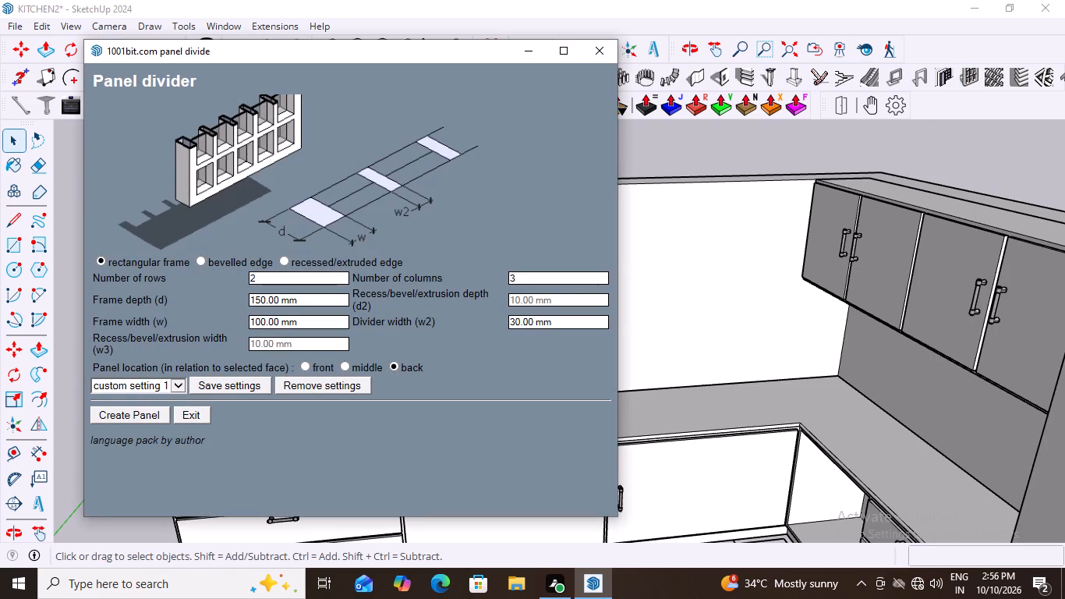
pyautogui.click(288, 281)
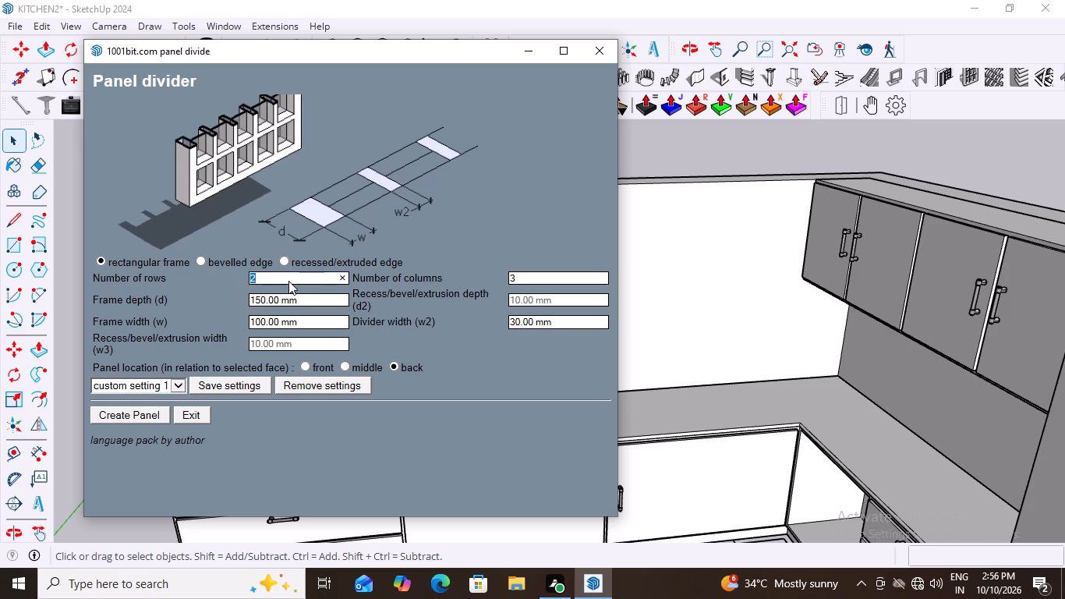
pyautogui.press('BackSpace')
pyautogui.press('1')
pyautogui.click(543, 282)
pyautogui.press('BackSpace')
pyautogui.press('2')
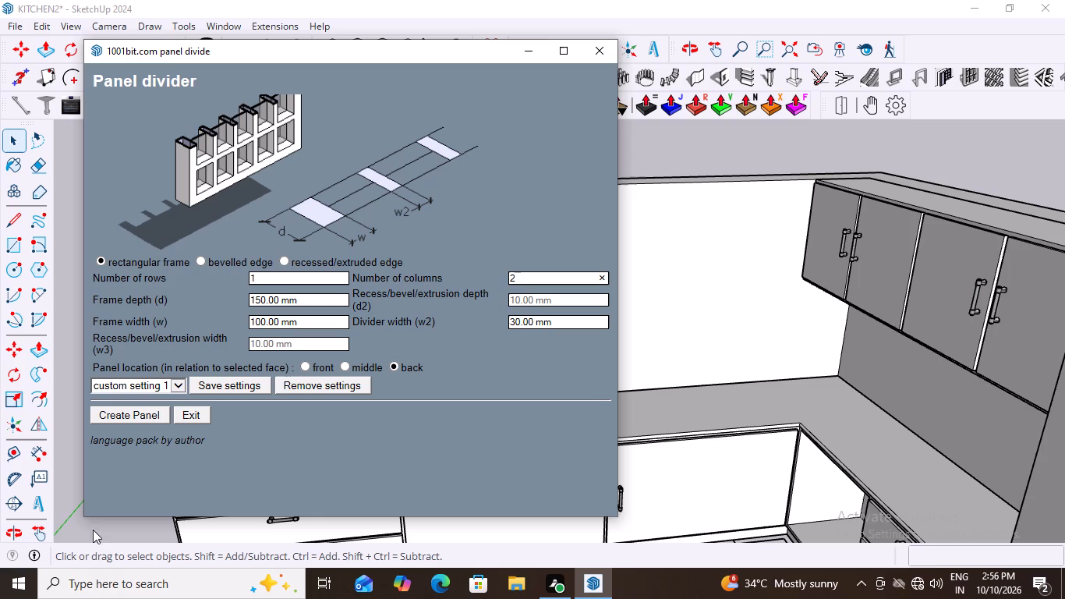
pyautogui.click(133, 412)
# Examine the new two-pane window from the kitchen side and from outside the wall.
pyautogui.scroll(-4, 442, 336)
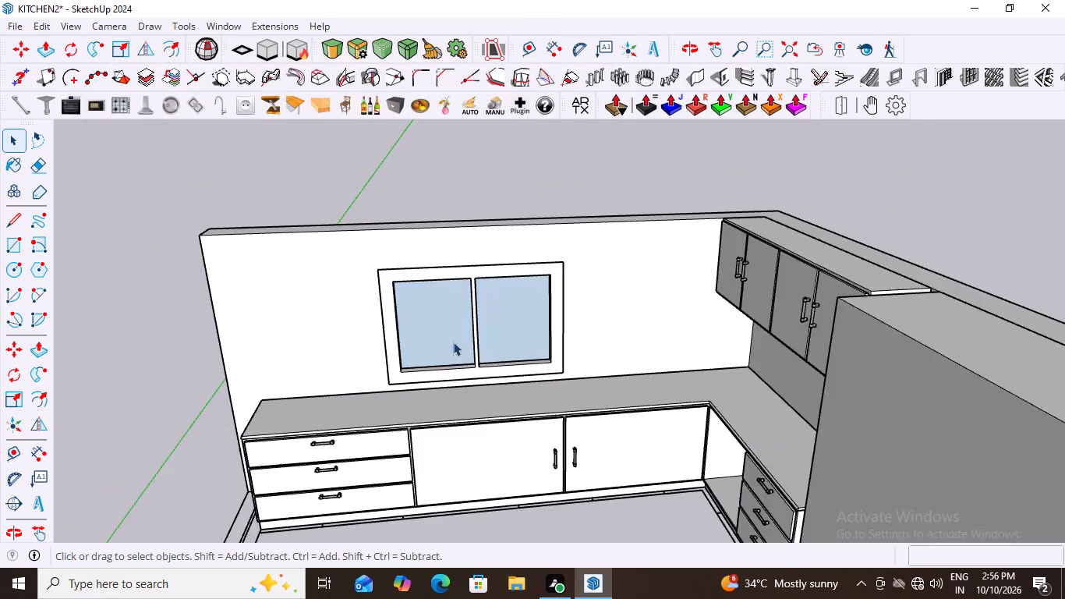
pyautogui.scroll(-3, 453, 342)
pyautogui.moveTo(511, 394); pyautogui.dragTo(869, 366, button='middle')
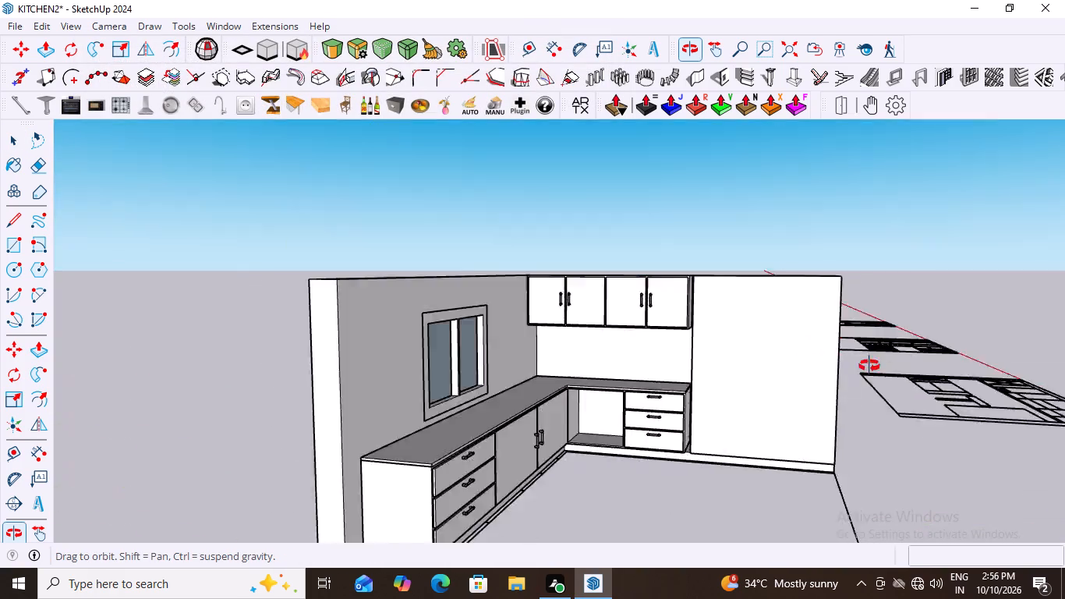
pyautogui.moveTo(869, 366); pyautogui.dragTo(1052, 365, button='middle')
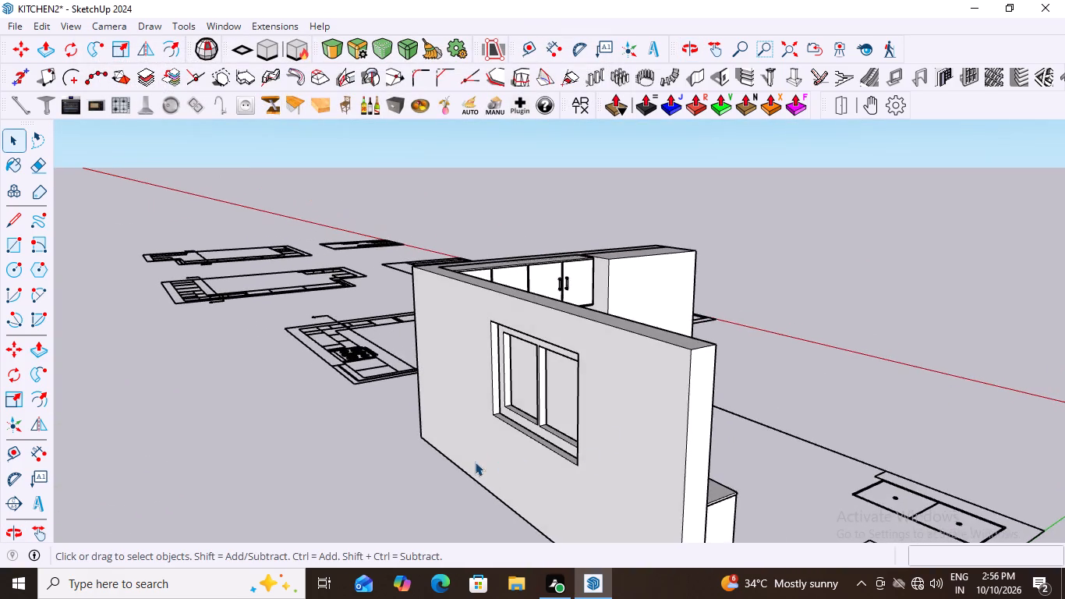
pyautogui.scroll(9, 473, 458)
pyautogui.moveTo(556, 411); pyautogui.dragTo(489, 437, button='middle')
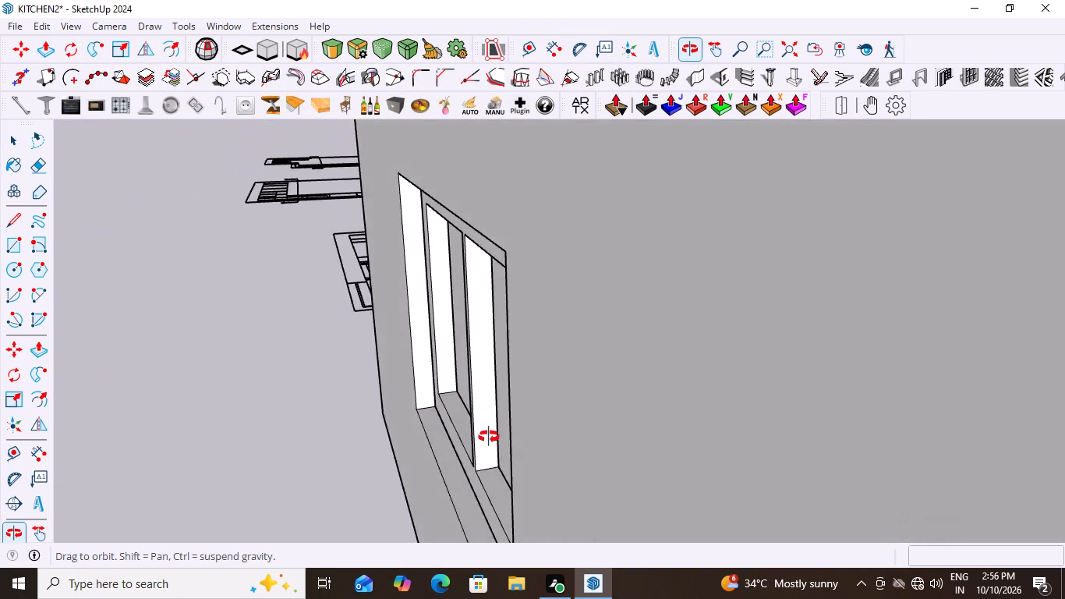
pyautogui.moveTo(489, 437); pyautogui.dragTo(154, 474, button='middle')
pyautogui.scroll(-10, 154, 474)
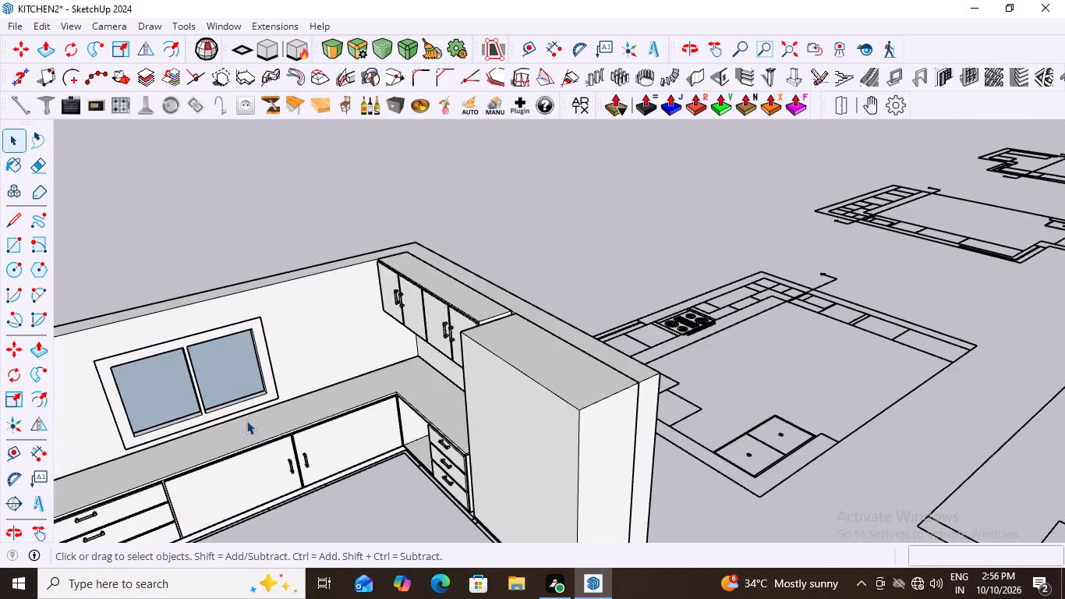
pyautogui.click(310, 212)
pyautogui.moveTo(450, 416); pyautogui.dragTo(321, 457, button='middle')
pyautogui.scroll(6, 249, 279)
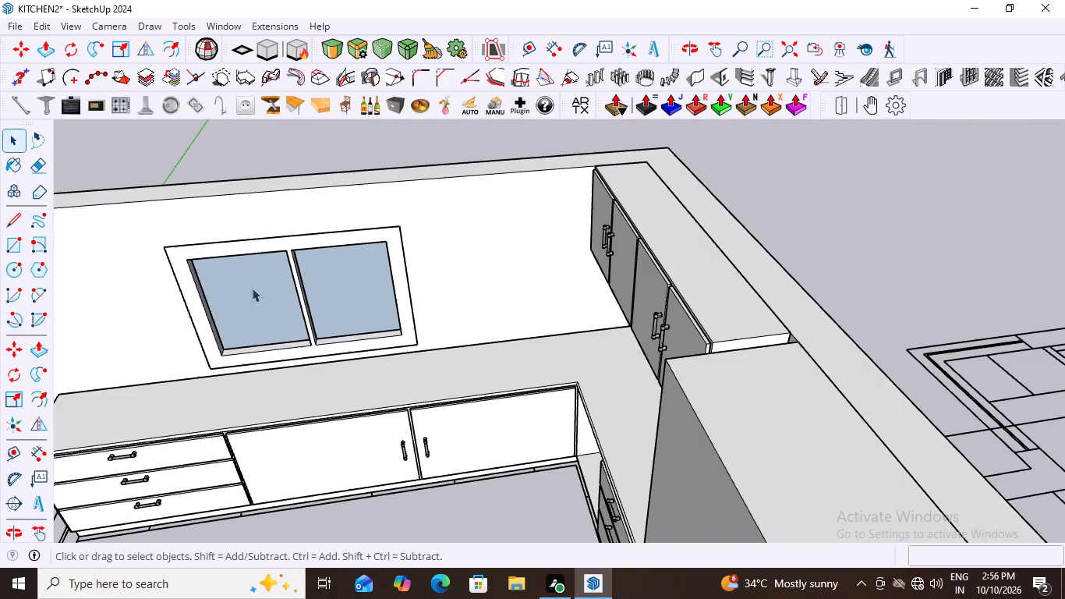
# Open the window panel group, inspect its frame and panes from several angles, and leave the group.
pyautogui.tripleClick(253, 297)
pyautogui.click(253, 297)
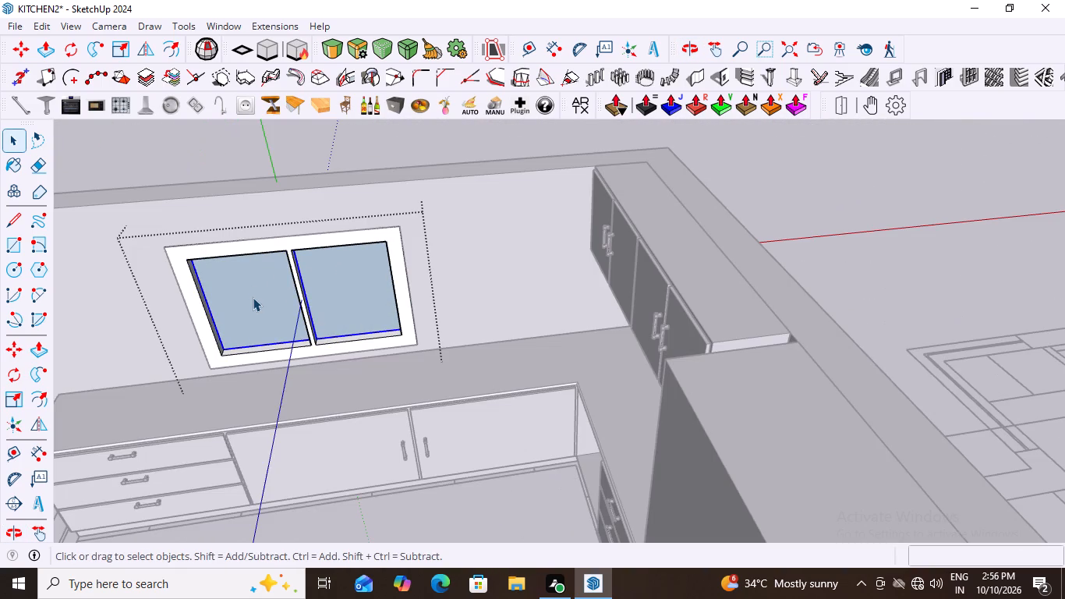
pyautogui.doubleClick(253, 297)
pyautogui.moveTo(267, 313); pyautogui.dragTo(646, 129, button='middle')
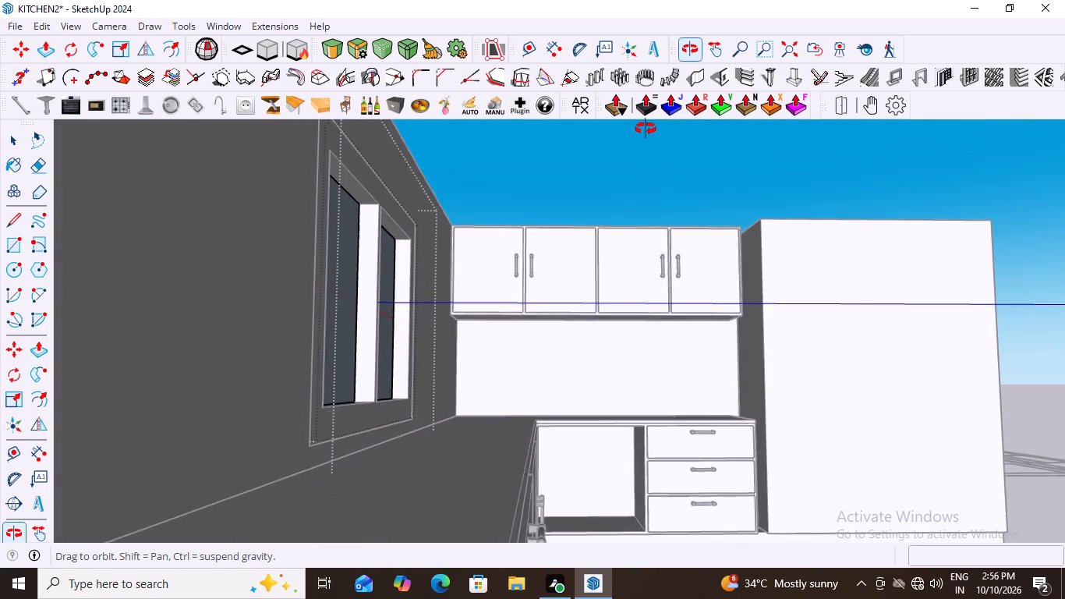
pyautogui.moveTo(646, 129); pyautogui.dragTo(221, 237, button='middle')
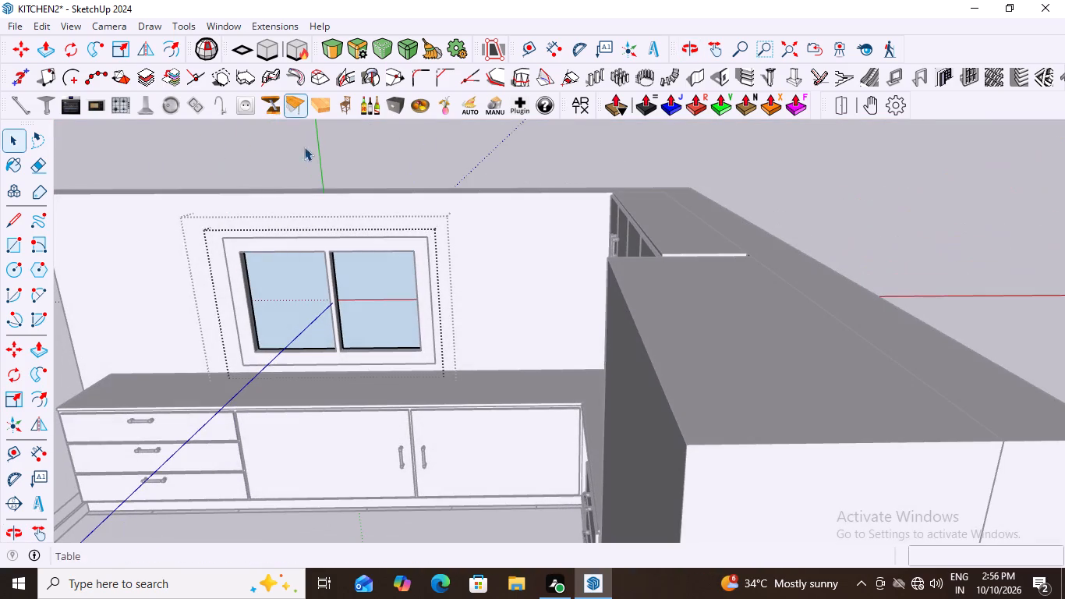
pyautogui.scroll(-5, 401, 357)
pyautogui.click(431, 158)
pyautogui.moveTo(417, 284); pyautogui.dragTo(483, 395, button='middle')
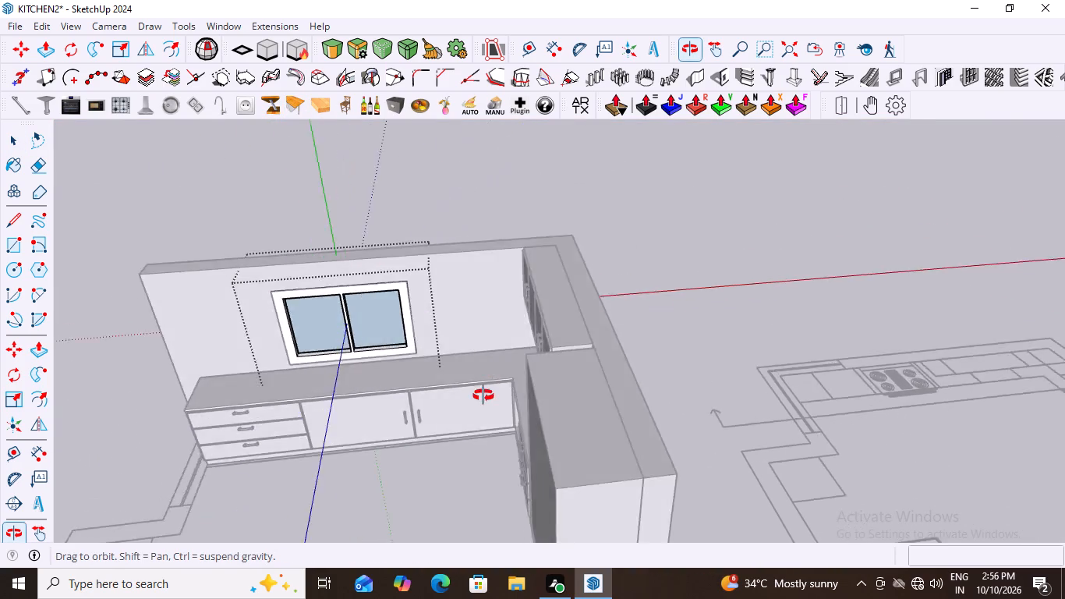
pyautogui.moveTo(483, 395); pyautogui.dragTo(462, 228, button='middle')
pyautogui.scroll(2, 381, 338)
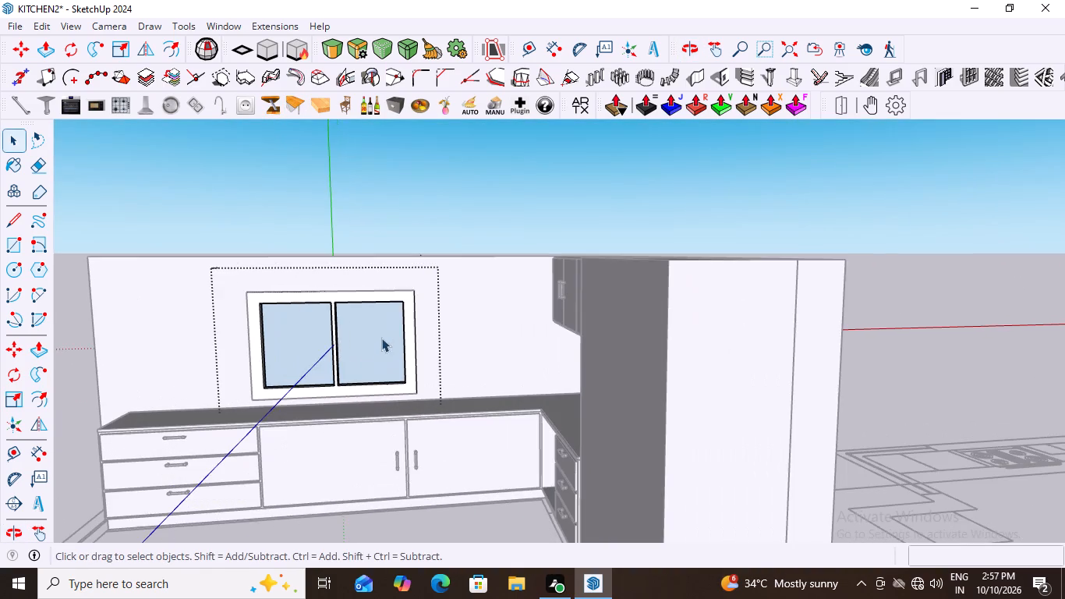
pyautogui.moveTo(415, 344); pyautogui.dragTo(411, 424, button='middle')
pyautogui.scroll(-2, 411, 424)
pyautogui.click(415, 170)
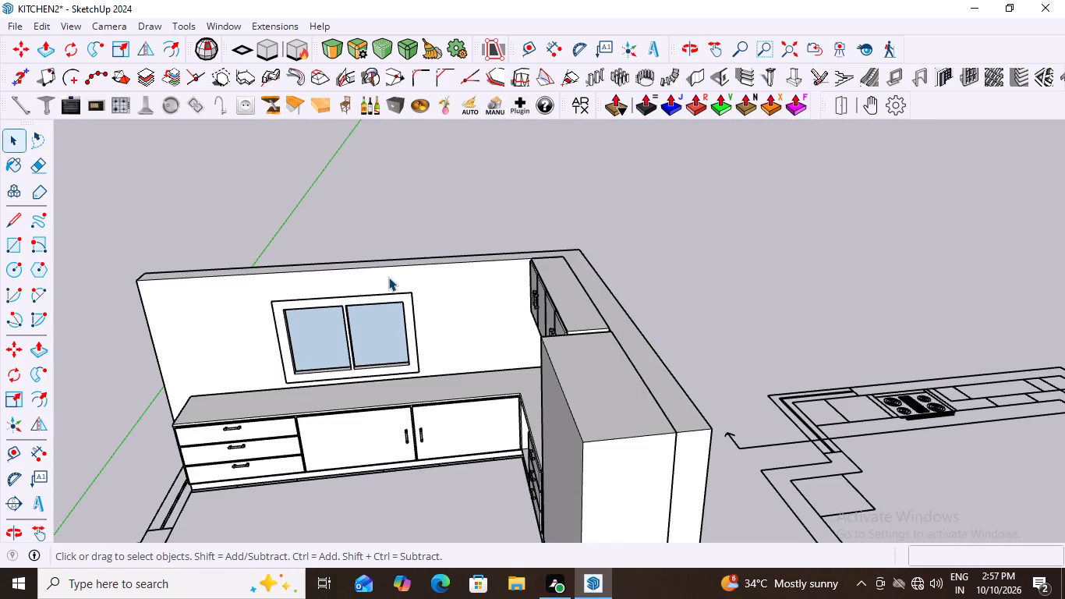
# Unhide the fluted backsplash panels above the countertops.
pyautogui.scroll(-1, 388, 277)
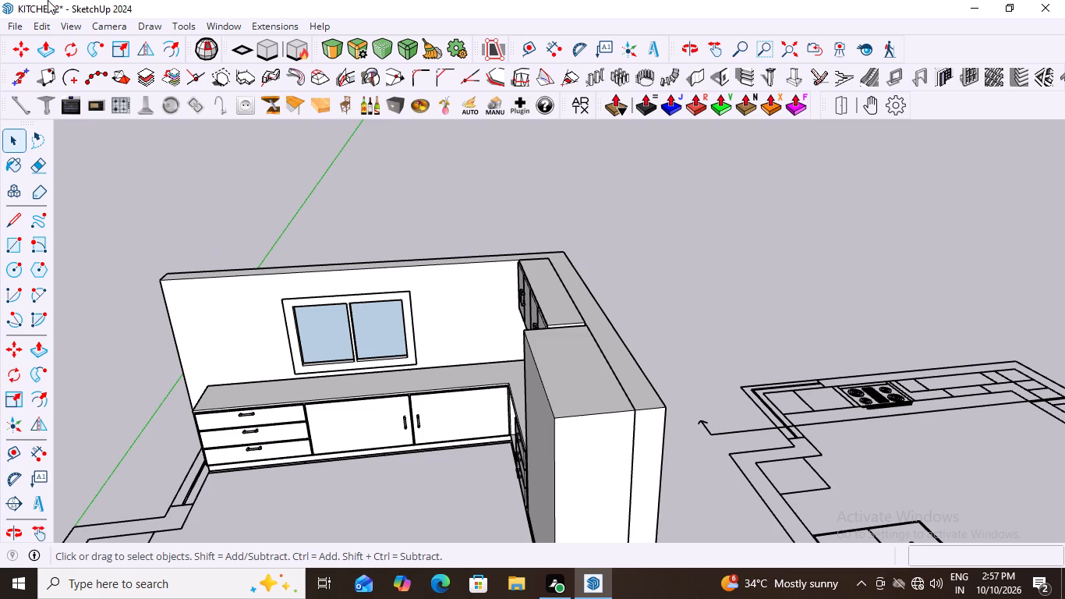
pyautogui.click(37, 27)
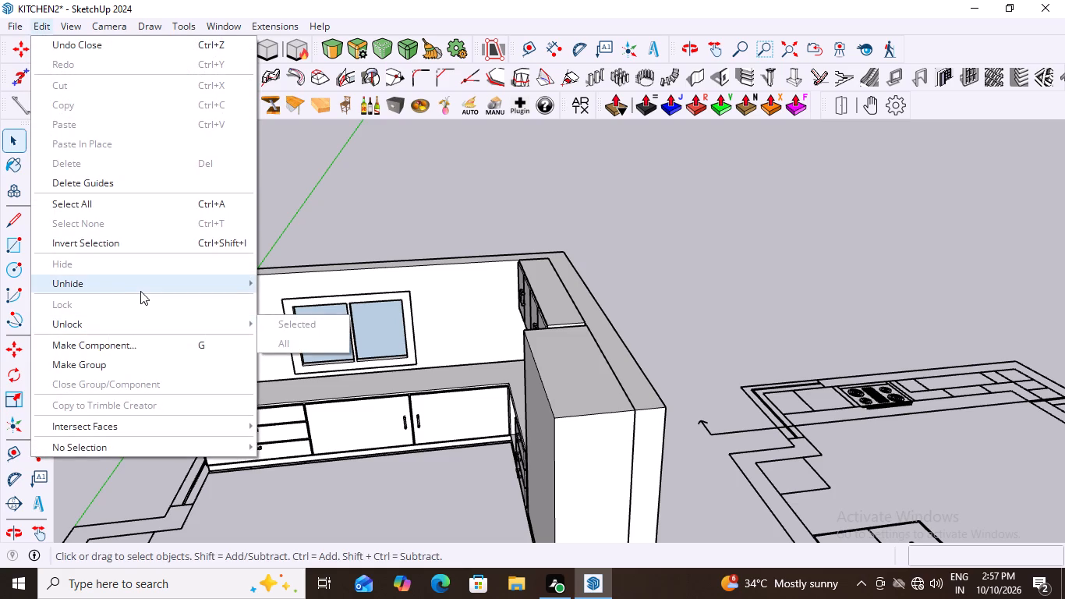
pyautogui.click(143, 285)
pyautogui.click(290, 318)
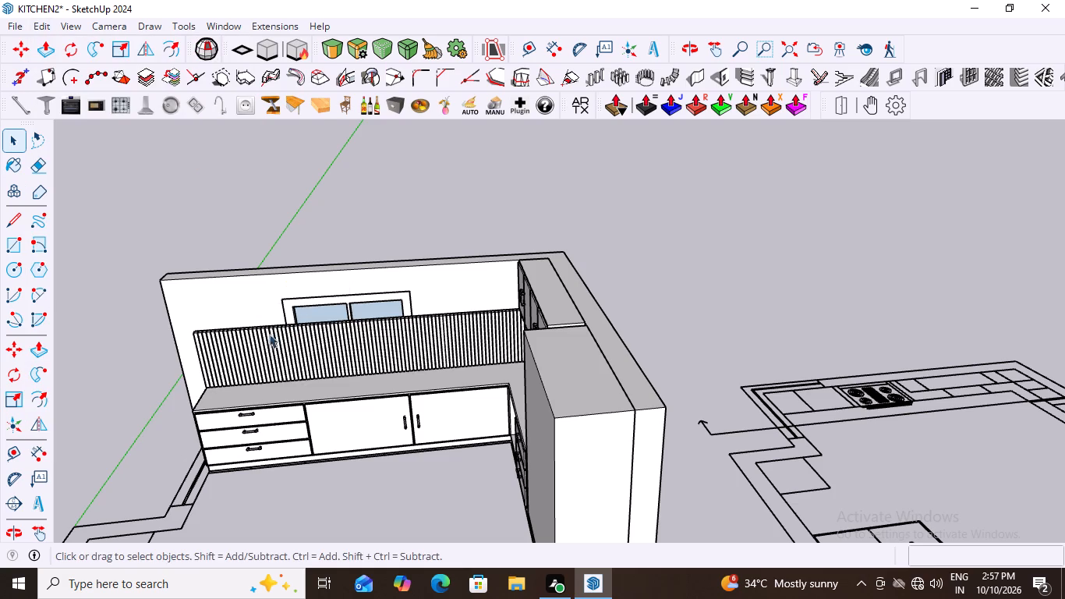
# Open the window group and Push/Pull the frame's front face about 104 mm into the kitchen, past the fluted backsplash; leave the group.
pyautogui.moveTo(347, 375); pyautogui.dragTo(784, 345, button='middle')
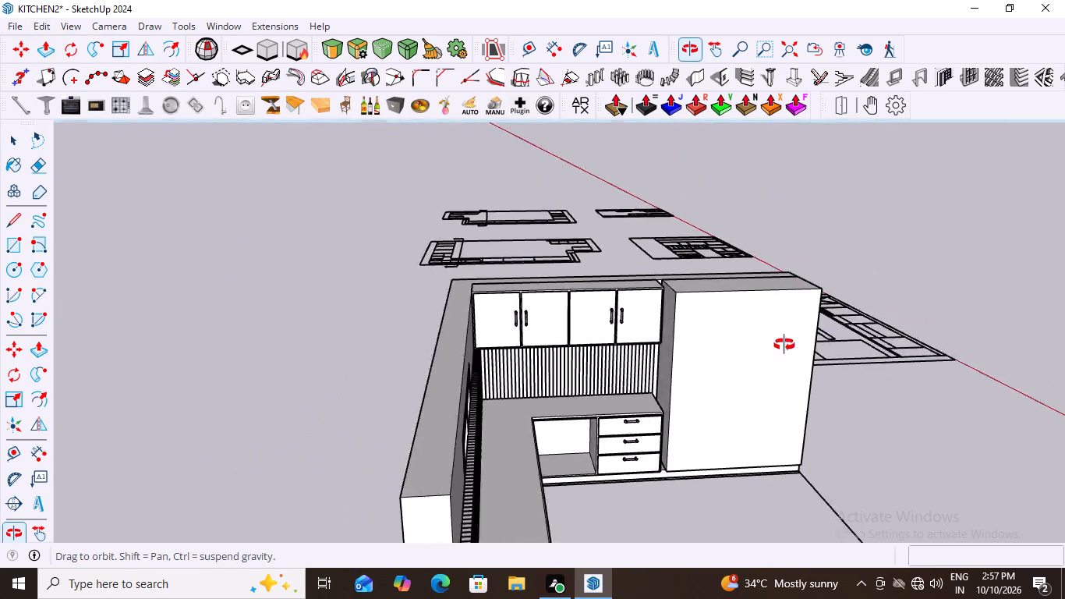
pyautogui.moveTo(784, 345); pyautogui.dragTo(388, 388, button='middle')
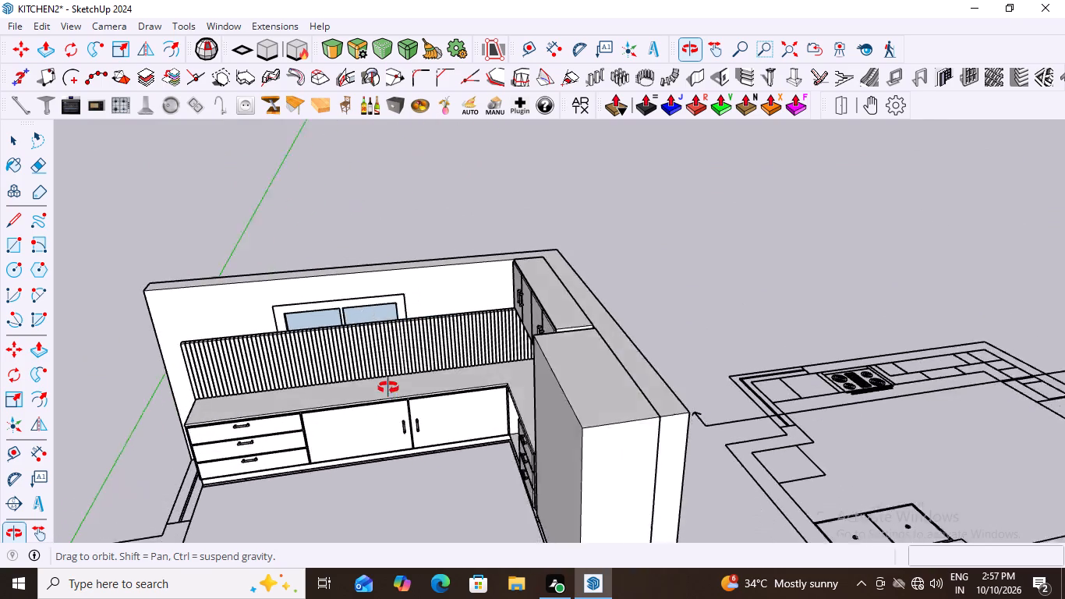
pyautogui.moveTo(388, 388); pyautogui.dragTo(401, 384, button='middle')
pyautogui.scroll(7, 271, 341)
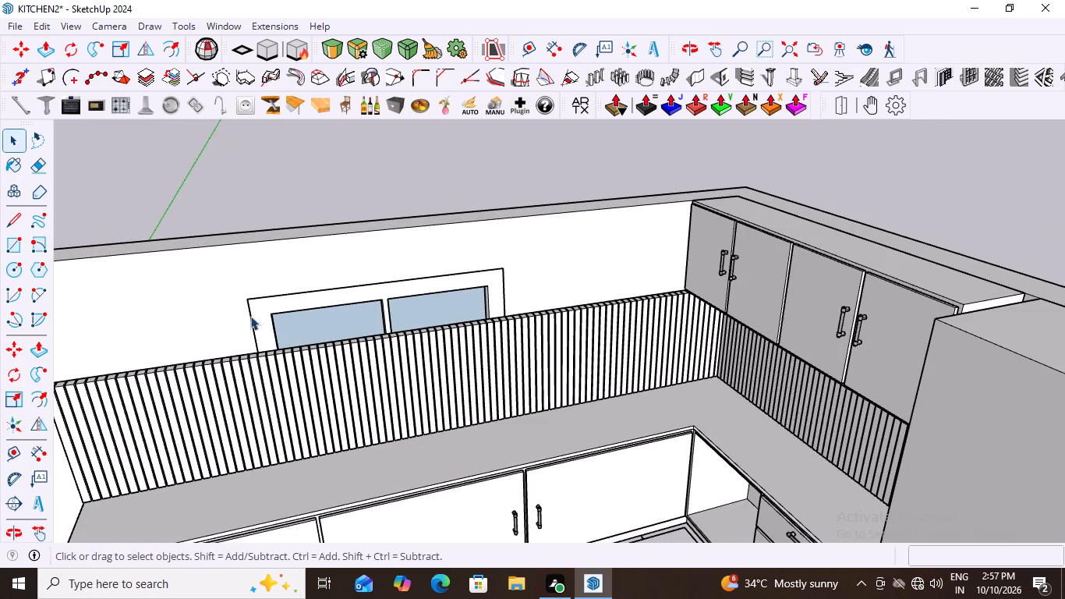
pyautogui.click(258, 315)
pyautogui.doubleClick(258, 315)
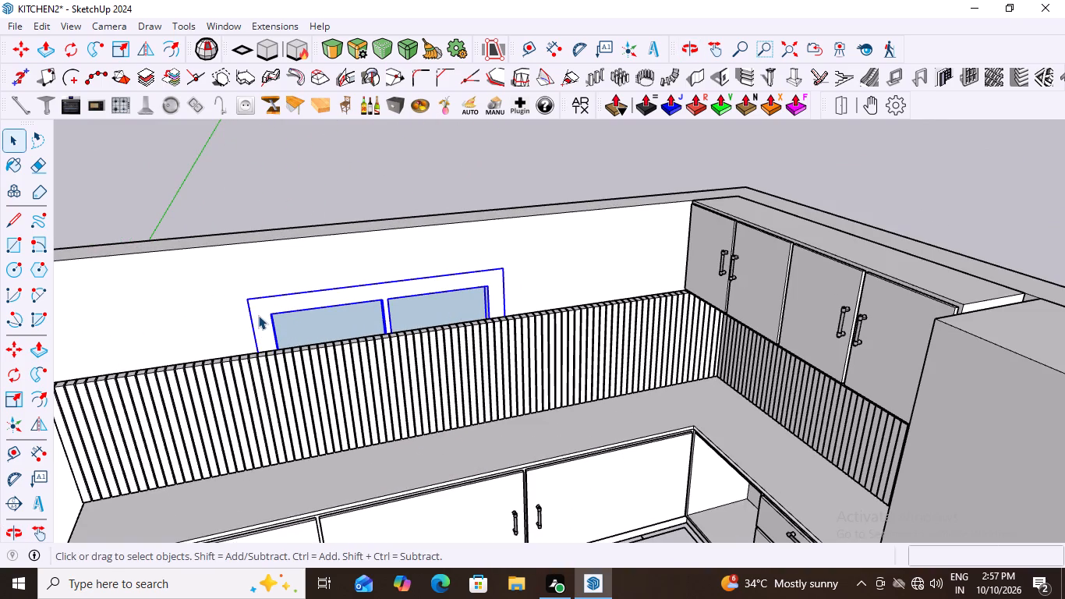
pyautogui.click(258, 315)
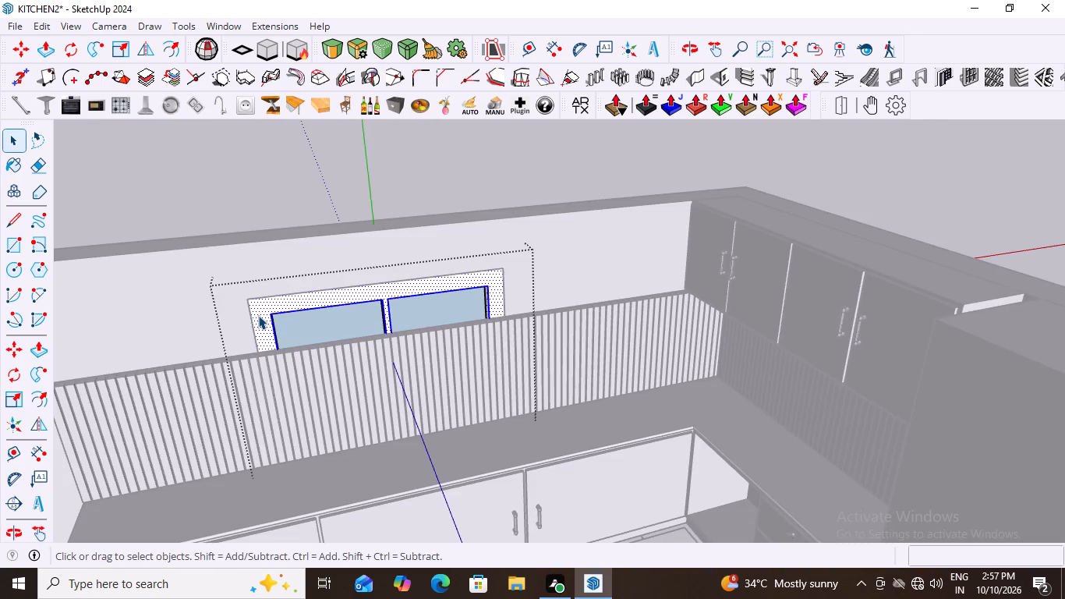
pyautogui.press('p')
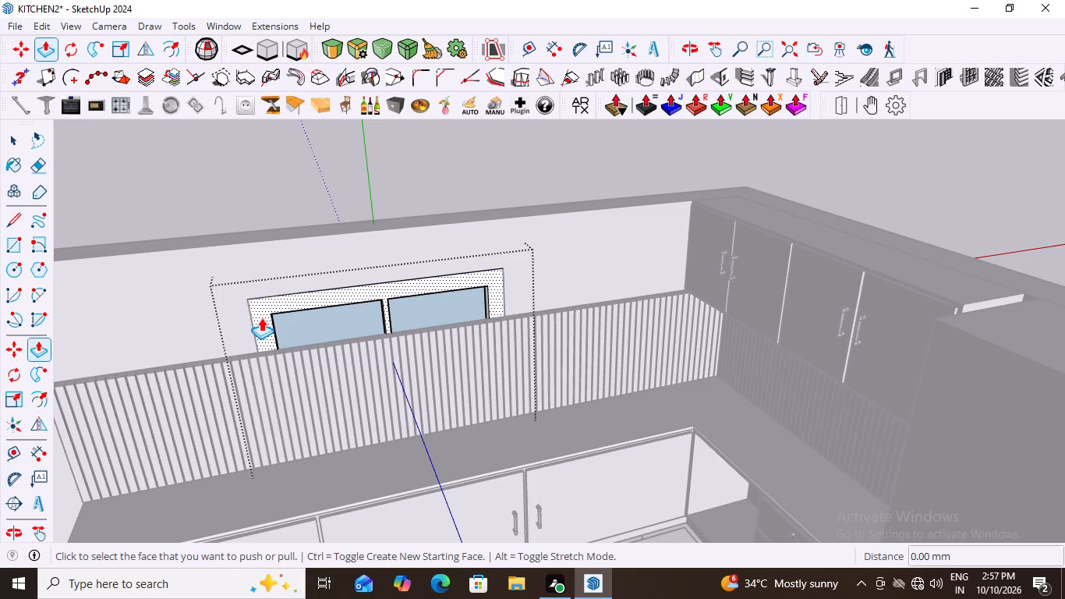
pyautogui.click(261, 317)
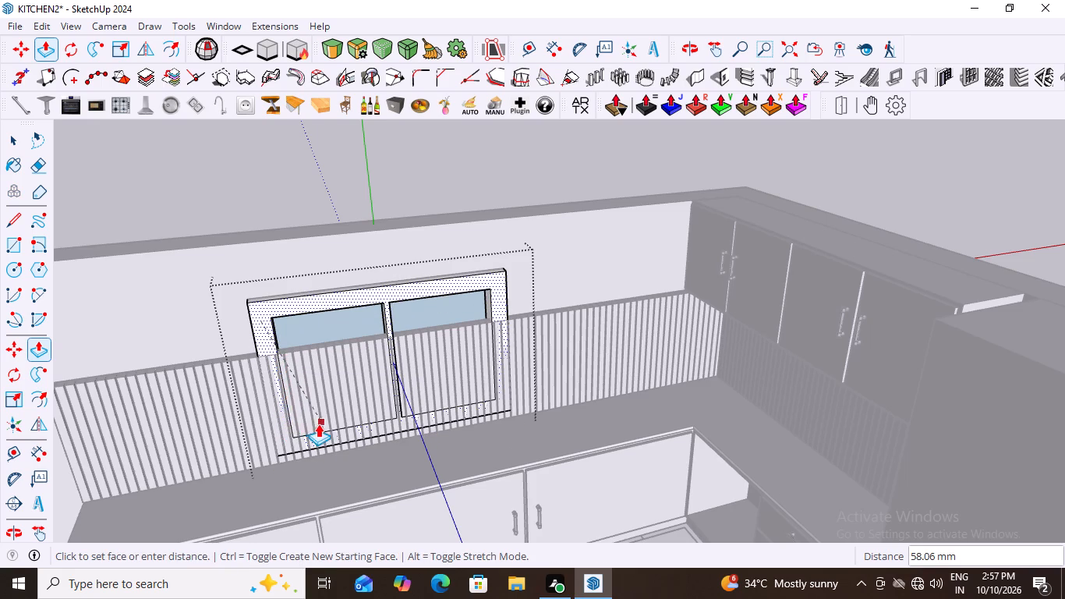
pyautogui.moveTo(293, 409); pyautogui.dragTo(530, 427, button='middle')
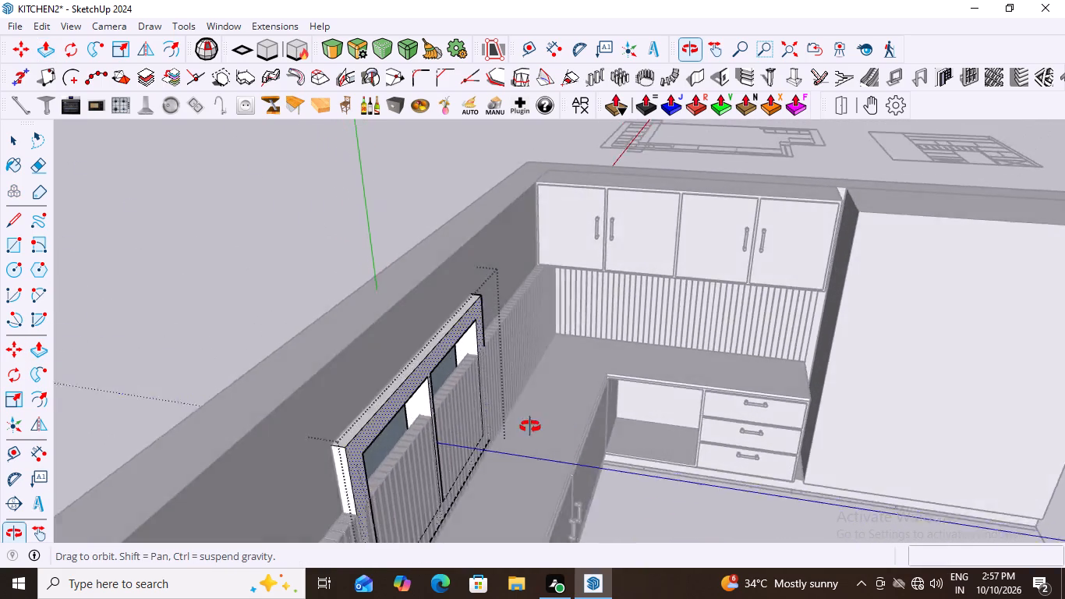
pyautogui.moveTo(530, 427); pyautogui.dragTo(334, 389, button='middle')
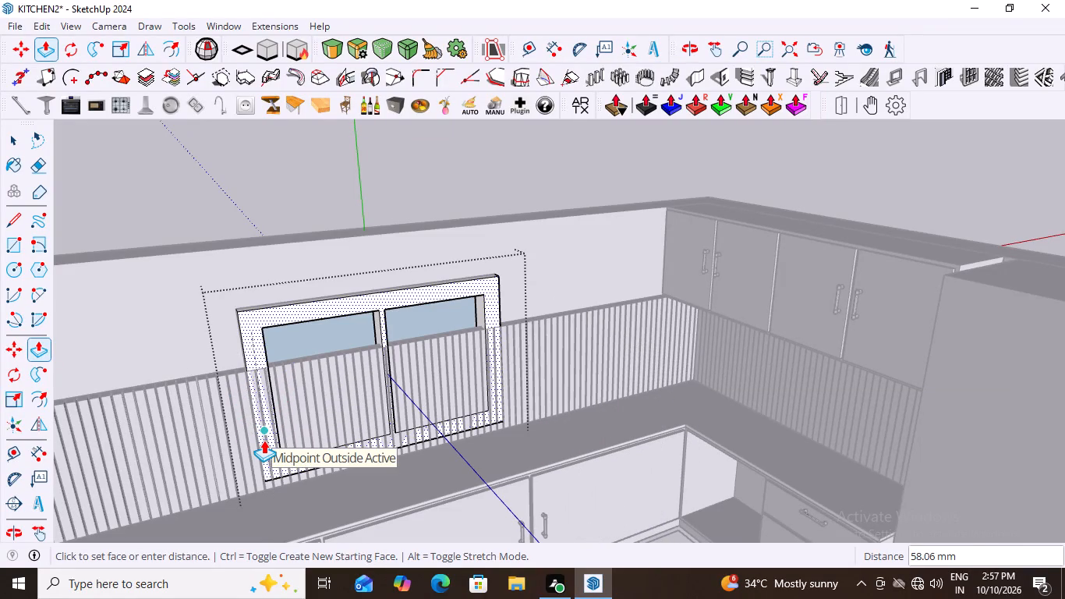
pyautogui.scroll(5, 264, 440)
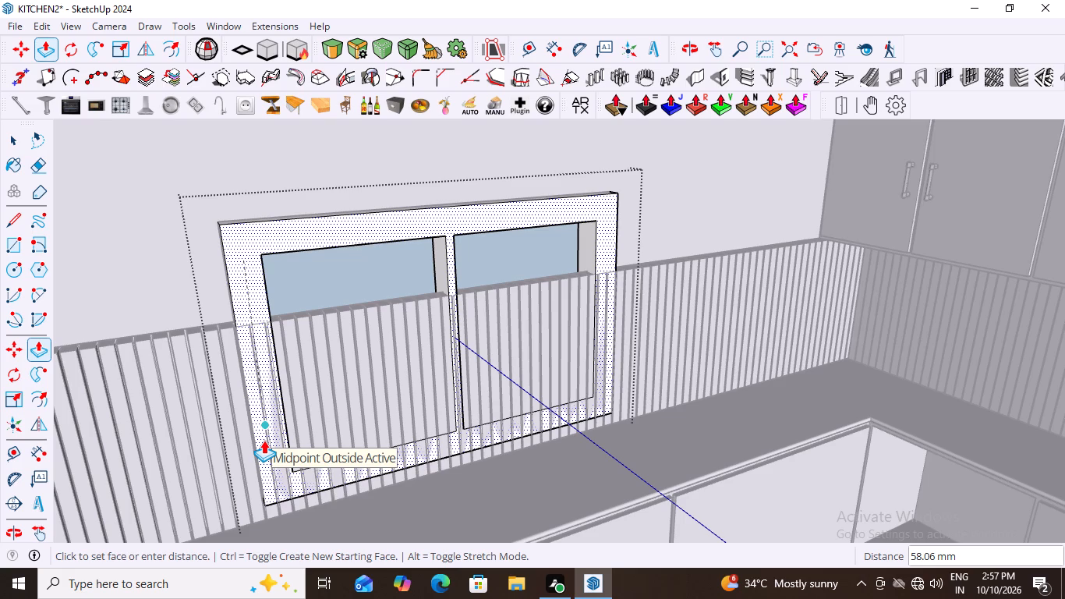
pyautogui.scroll(-2, 430, 464)
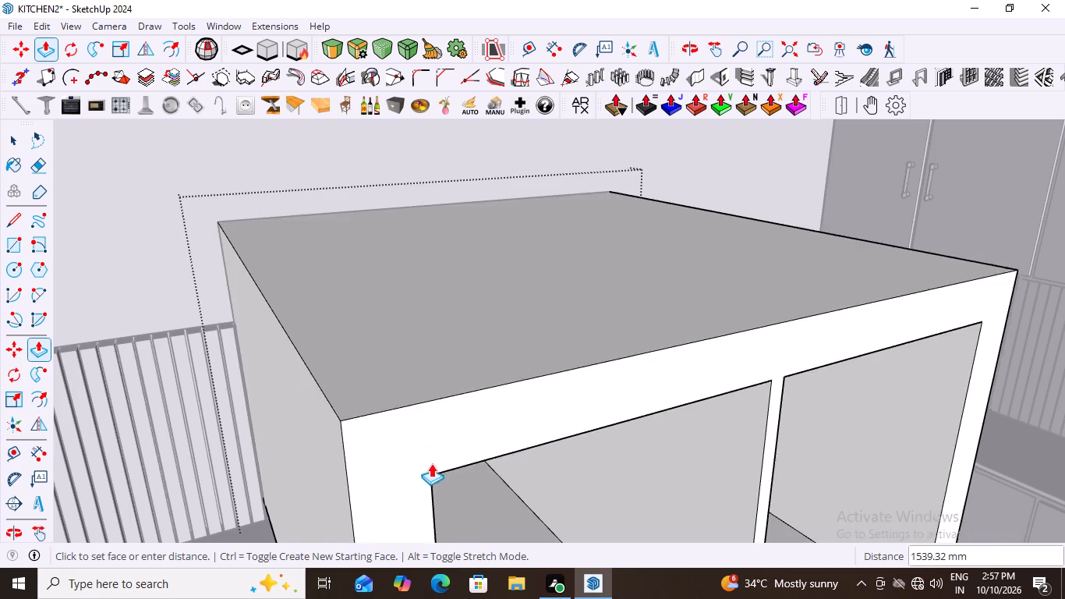
pyautogui.scroll(-8, 431, 463)
pyautogui.moveTo(438, 441); pyautogui.dragTo(569, 461, button='middle')
pyautogui.scroll(-1, 488, 448)
pyautogui.scroll(-3, 569, 461)
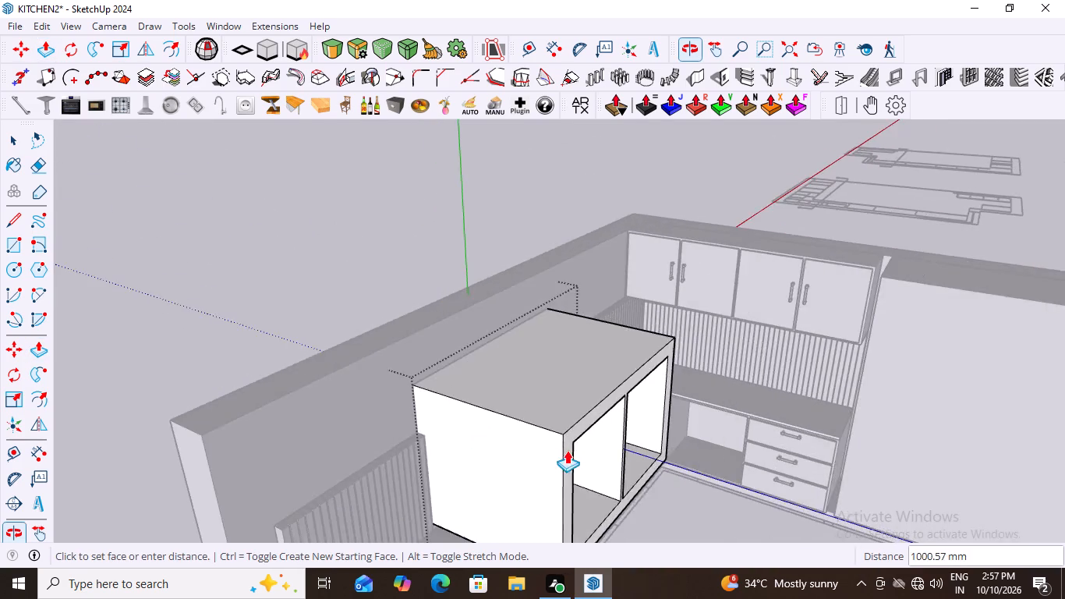
pyautogui.scroll(-6, 567, 450)
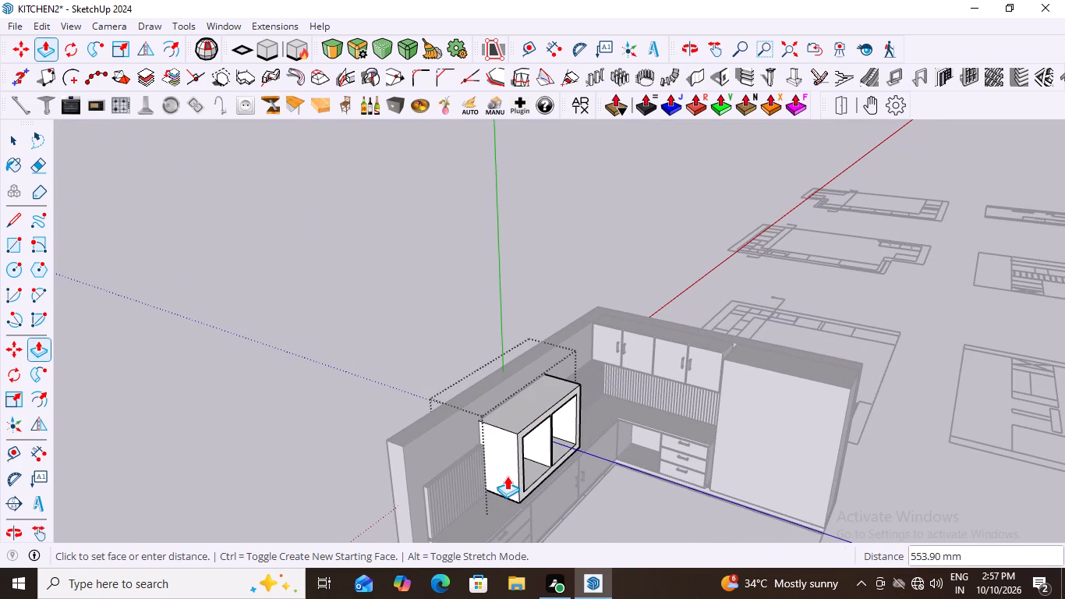
pyautogui.scroll(6, 507, 476)
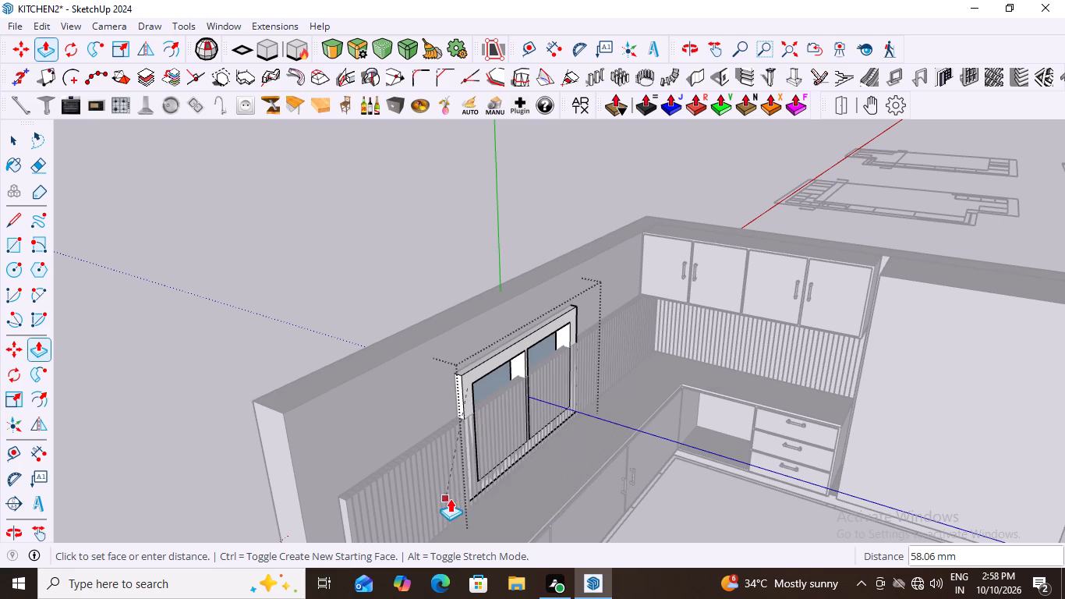
pyautogui.scroll(1, 489, 508)
pyautogui.moveTo(489, 508); pyautogui.dragTo(513, 493, button='middle')
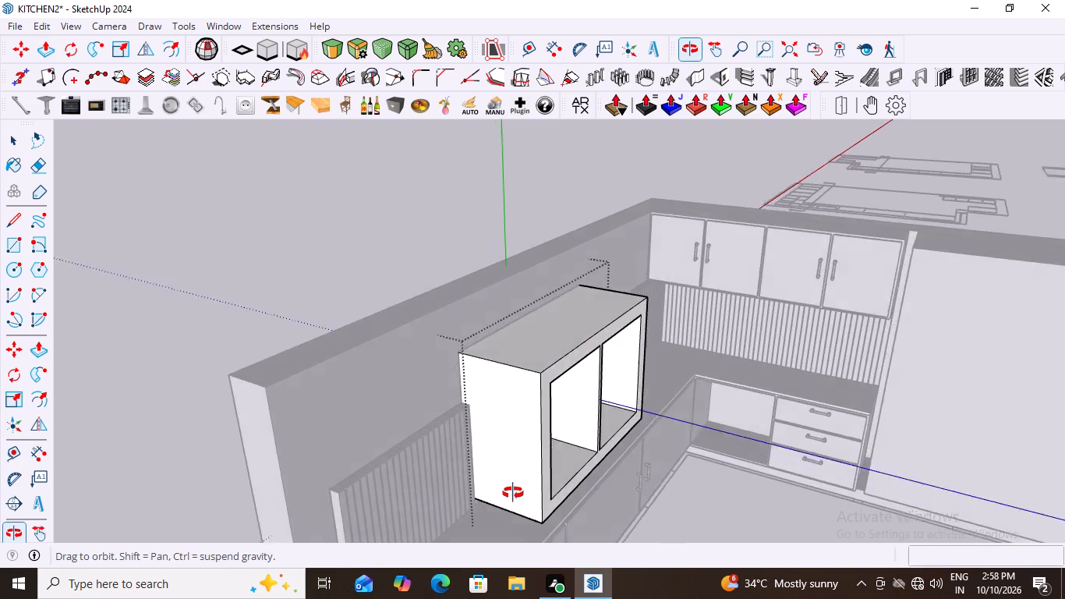
pyautogui.moveTo(513, 493); pyautogui.dragTo(603, 433, button='middle')
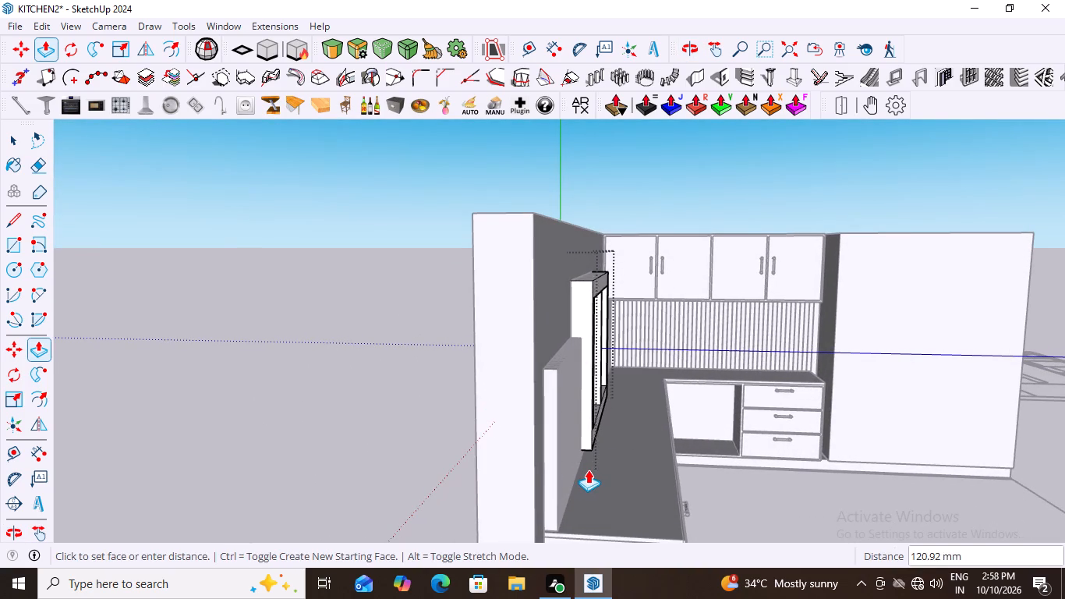
pyautogui.click(585, 470)
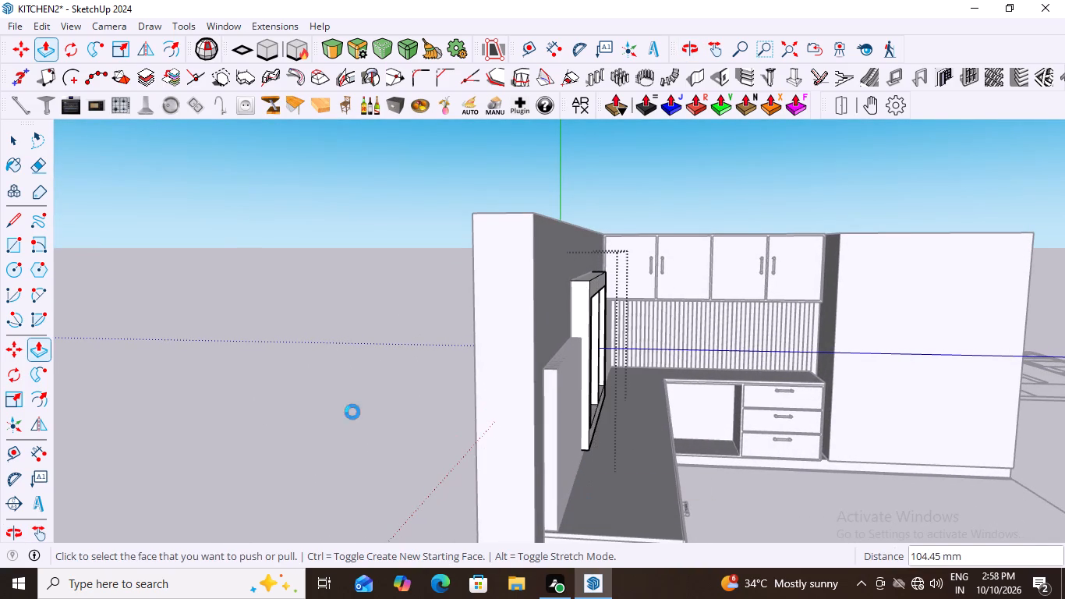
pyautogui.scroll(-7, 342, 408)
pyautogui.press('space')
pyautogui.click(366, 292)
# Examine the thickened window frame against the backsplash from the kitchen side and from outside the wall.
pyautogui.moveTo(511, 420); pyautogui.dragTo(240, 413, button='middle')
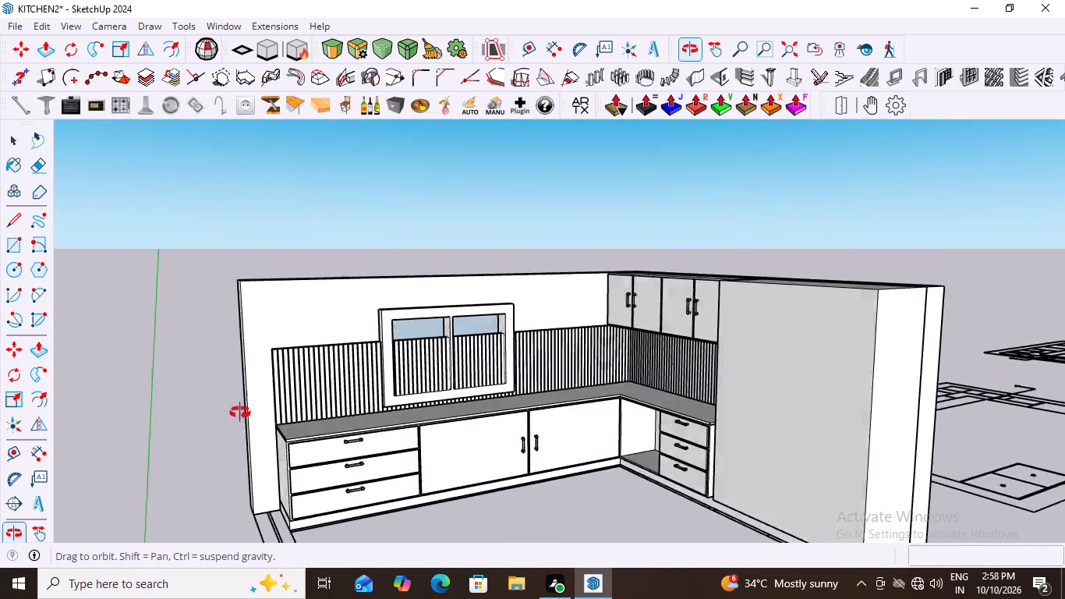
pyautogui.moveTo(240, 413); pyautogui.dragTo(159, 409, button='middle')
pyautogui.scroll(2, 443, 405)
pyautogui.moveTo(491, 362); pyautogui.dragTo(503, 392, button='middle')
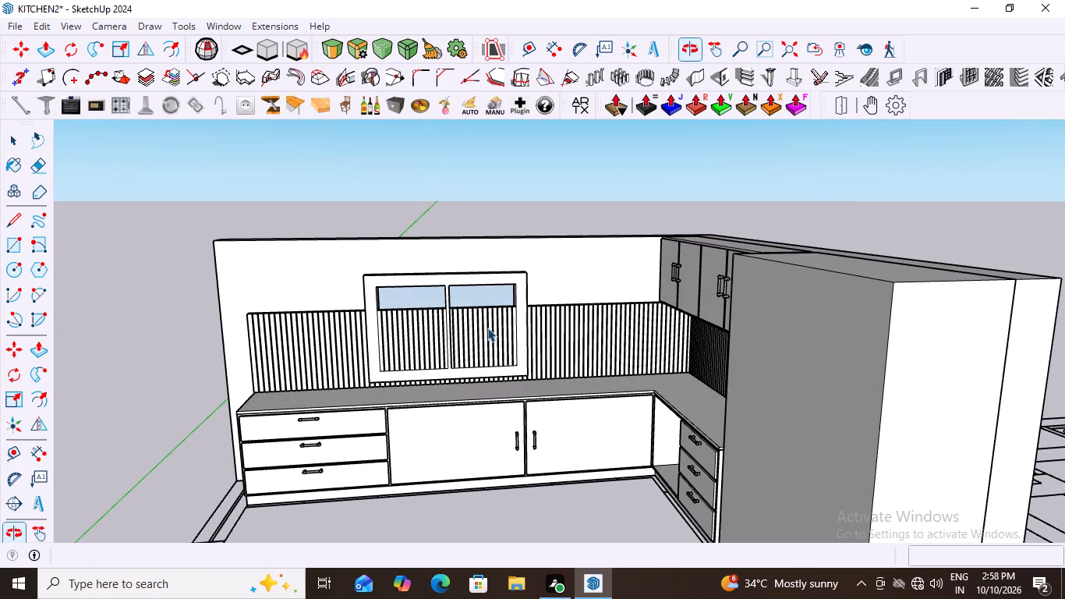
pyautogui.scroll(5, 414, 295)
pyautogui.moveTo(543, 345); pyautogui.dragTo(433, 303, button='middle')
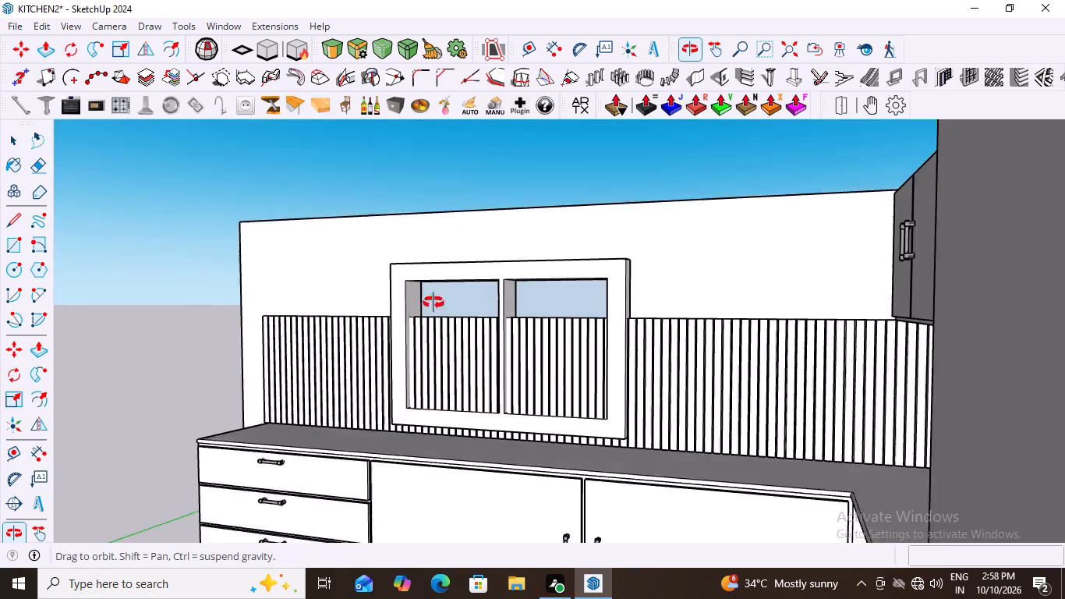
pyautogui.moveTo(433, 303); pyautogui.dragTo(1044, 364, button='middle')
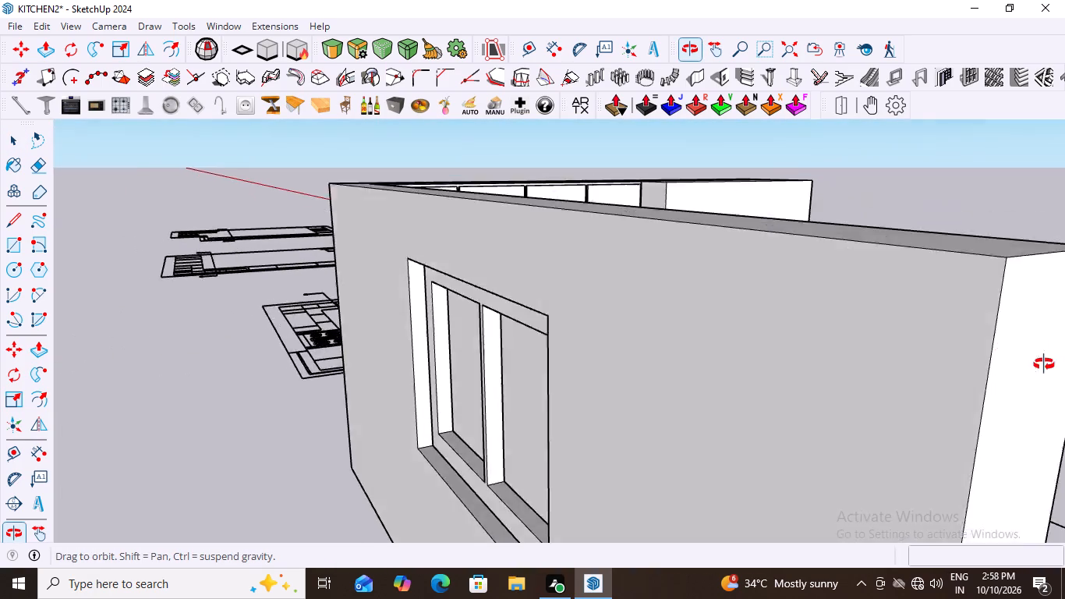
pyautogui.moveTo(1044, 364); pyautogui.dragTo(498, 341, button='middle')
pyautogui.scroll(-3, 498, 339)
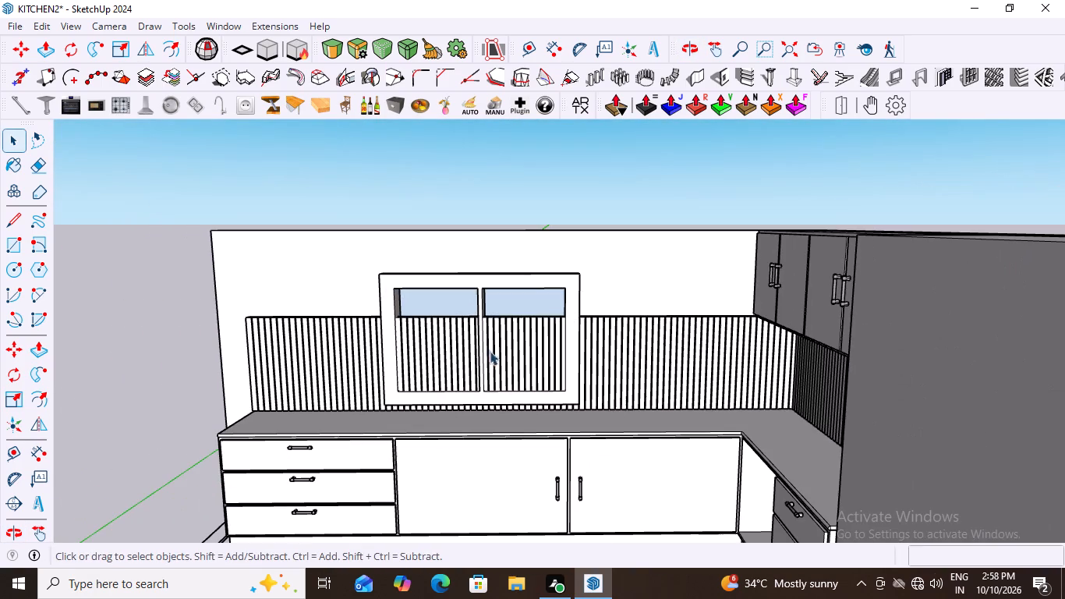
pyautogui.scroll(4, 445, 359)
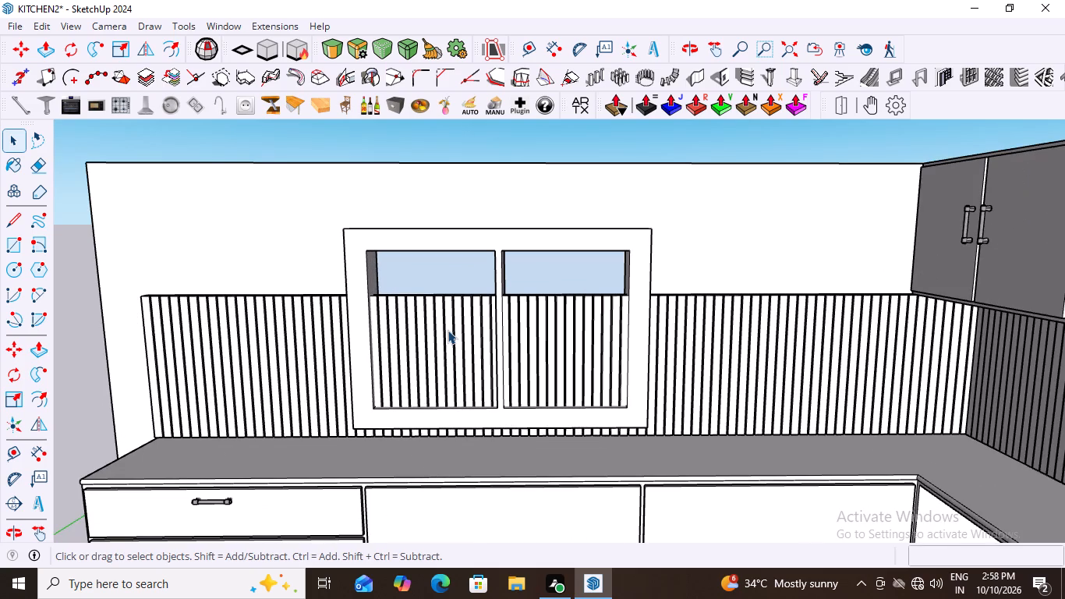
# Open the fluted backsplash group, inspect a slat that crosses the window opening, and leave the group.
pyautogui.click(448, 330)
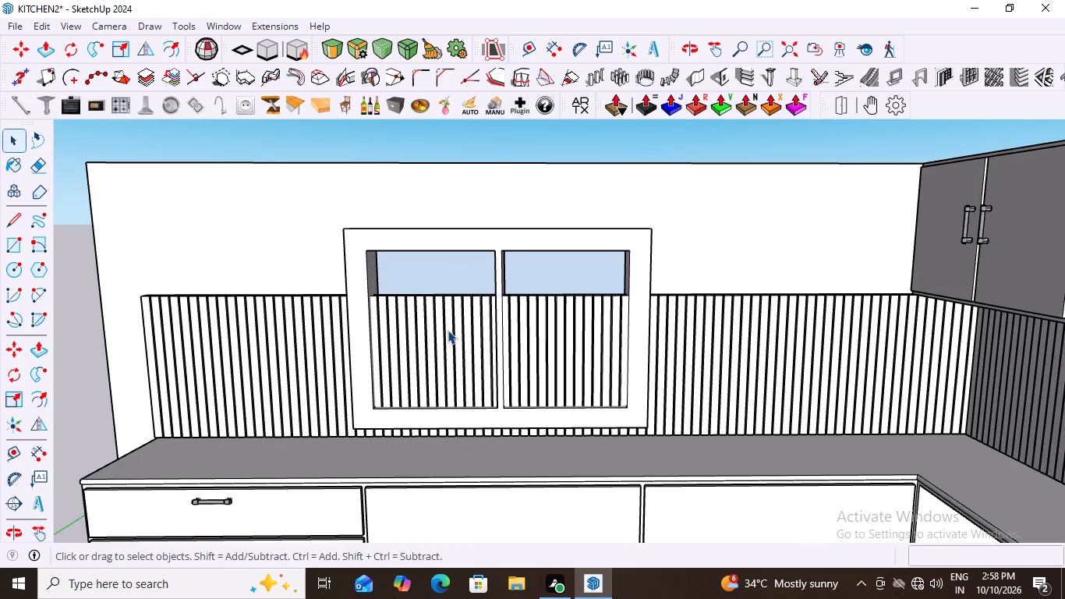
pyautogui.doubleClick(448, 330)
pyautogui.doubleClick(448, 330)
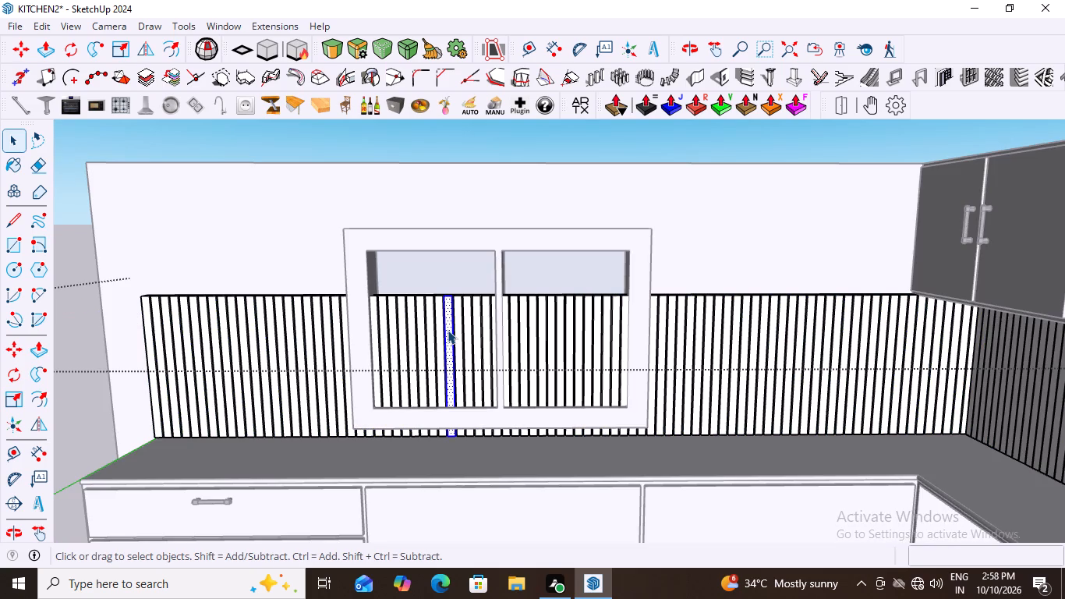
pyautogui.moveTo(526, 411); pyautogui.dragTo(535, 329, button='middle')
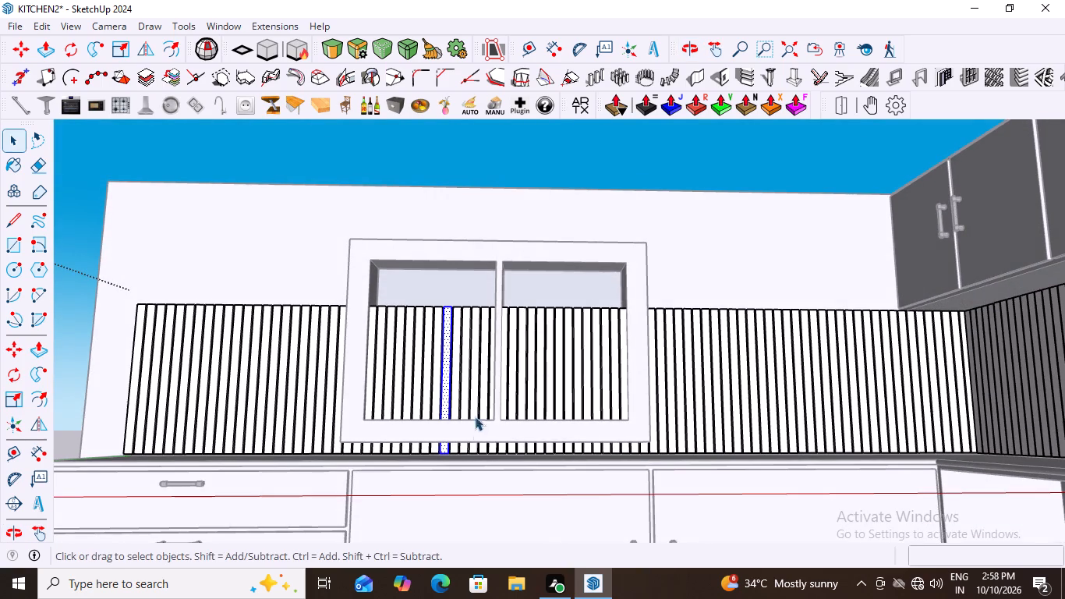
pyautogui.scroll(3, 470, 452)
pyautogui.scroll(-12, 470, 452)
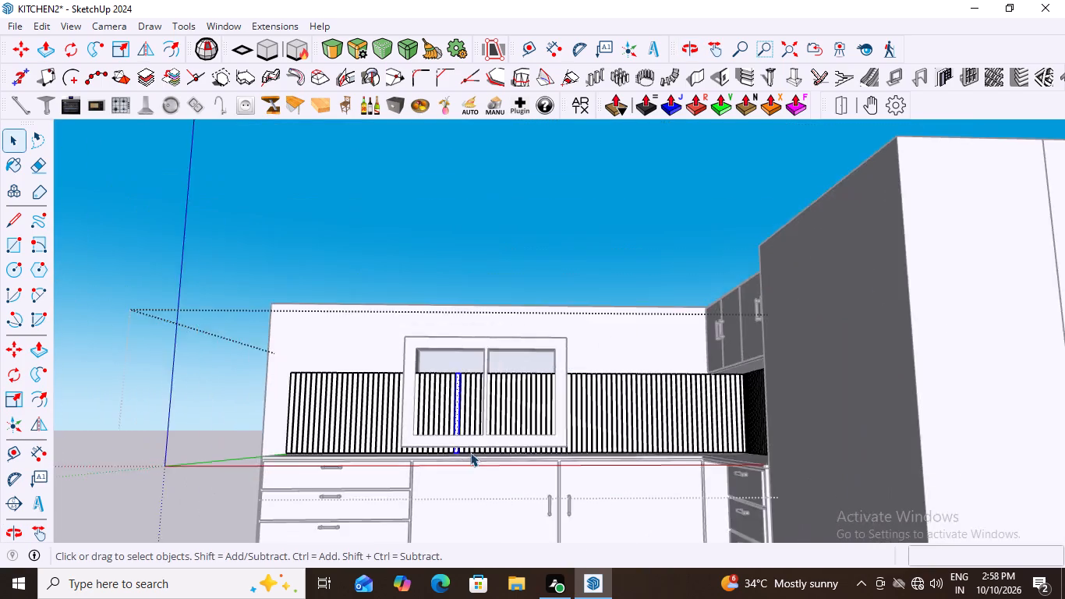
pyautogui.scroll(-6, 470, 452)
pyautogui.click(406, 278)
# Examine how the window frame's bottom edge meets the fluted backsplash and the countertop.
pyautogui.scroll(8, 472, 459)
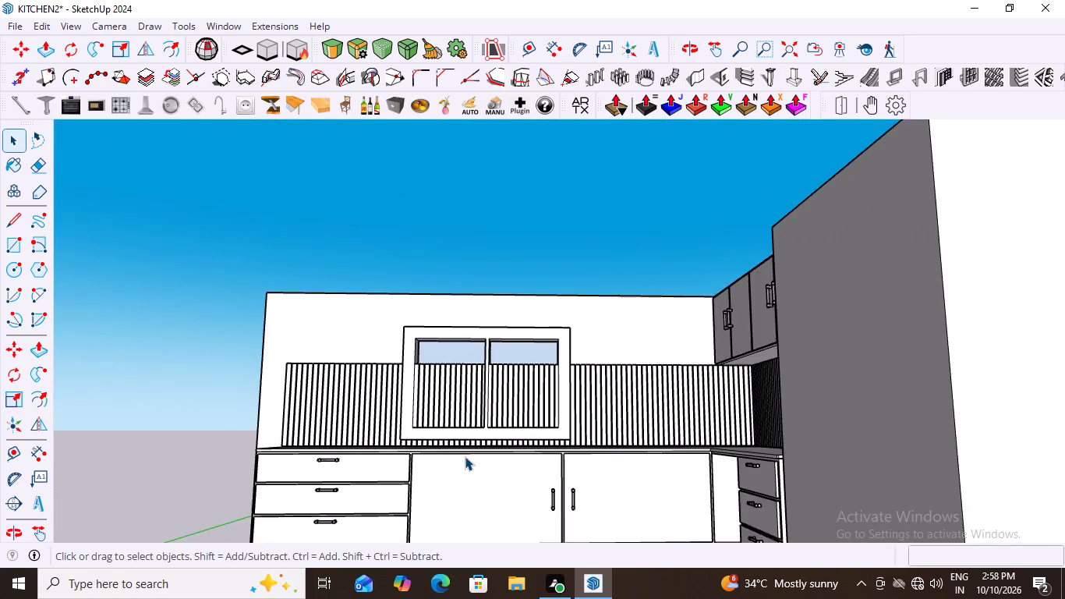
pyautogui.scroll(3, 465, 456)
pyautogui.moveTo(490, 433); pyautogui.dragTo(546, 535, button='middle')
pyautogui.scroll(1, 524, 423)
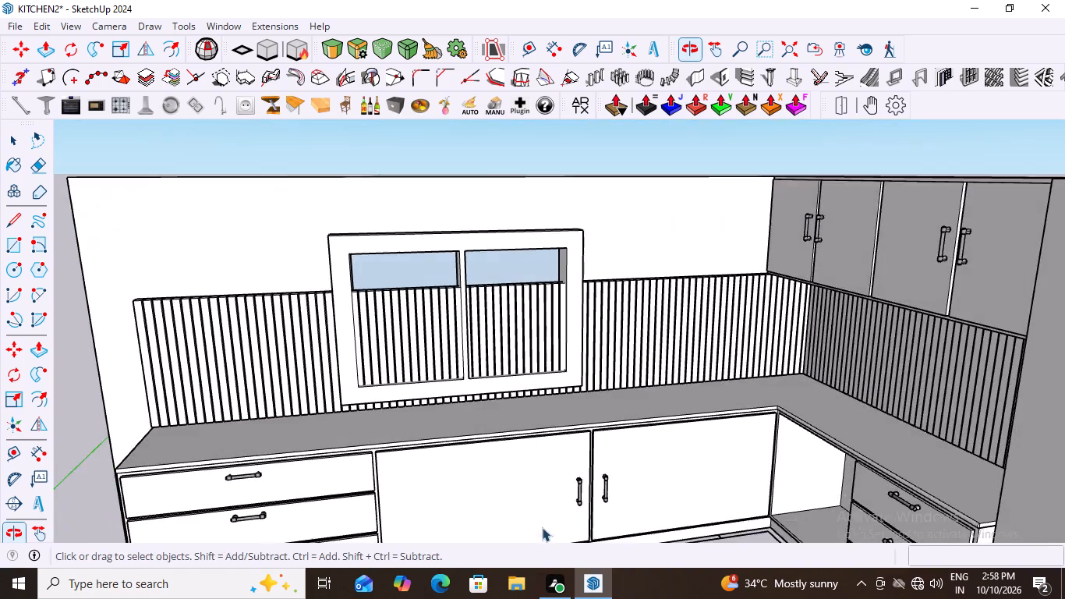
pyautogui.scroll(7, 451, 442)
pyautogui.scroll(3, 463, 374)
pyautogui.moveTo(463, 374); pyautogui.dragTo(469, 257, button='middle')
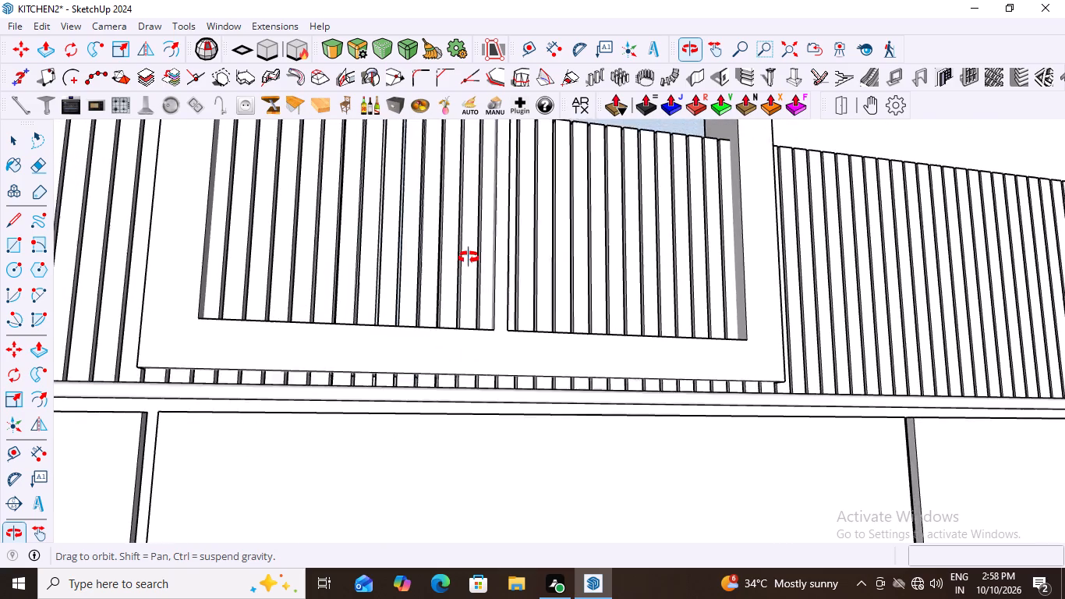
pyautogui.moveTo(469, 257); pyautogui.dragTo(466, 314, button='middle')
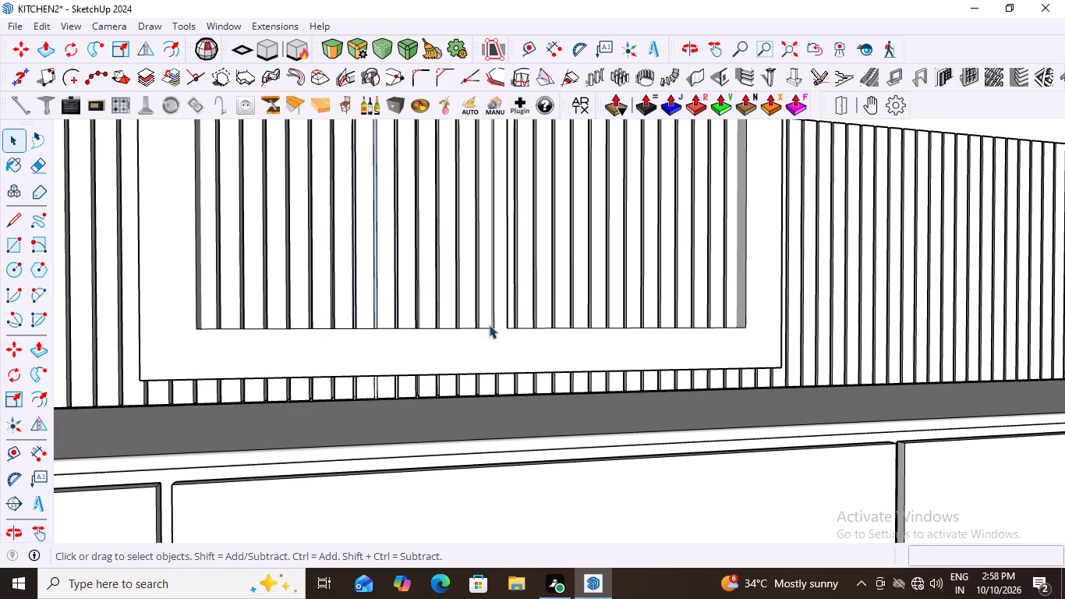
pyautogui.moveTo(539, 349); pyautogui.dragTo(519, 468, button='middle')
# Open the fluted backsplash group and Push/Pull the top of the leftmost slat in the window opening down about 28 mm.
pyautogui.scroll(-7, 519, 468)
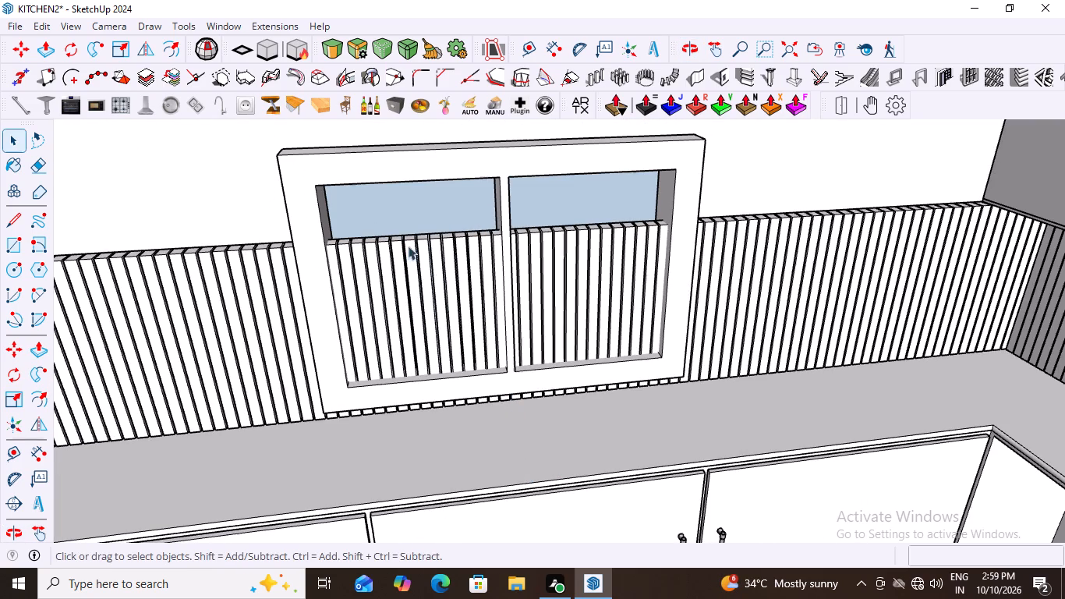
pyautogui.scroll(2, 335, 236)
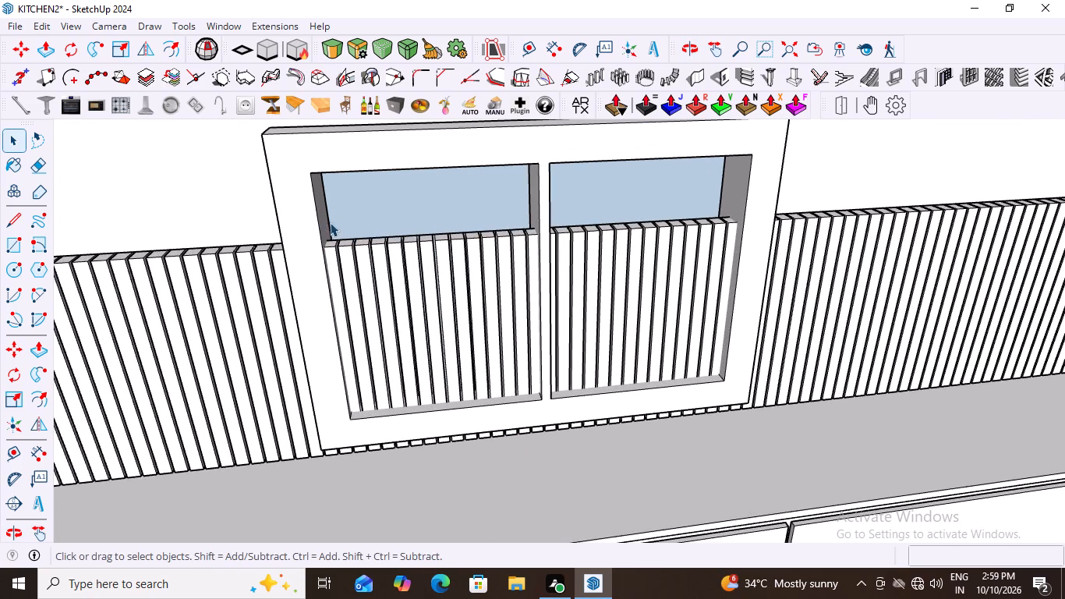
pyautogui.click(328, 241)
pyautogui.click(328, 241)
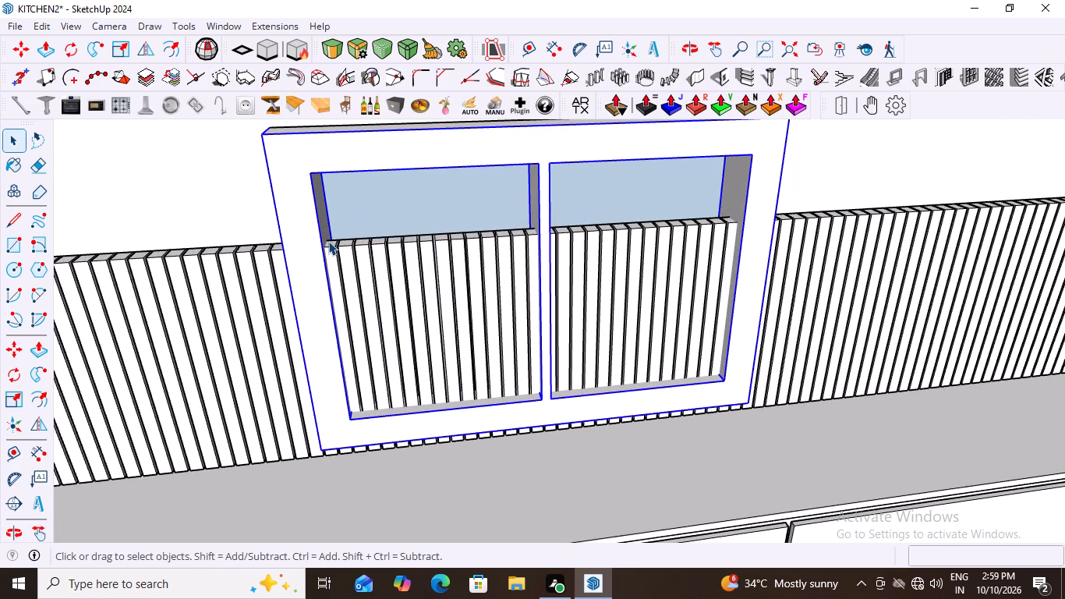
pyautogui.doubleClick(329, 241)
pyautogui.click(329, 241)
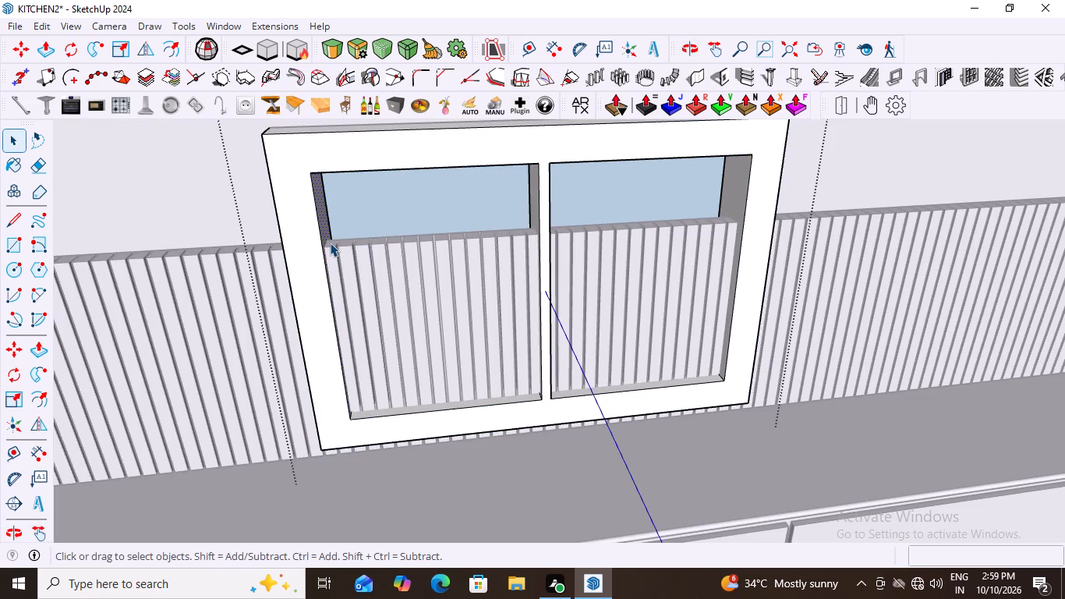
pyautogui.click(330, 243)
pyautogui.click(330, 243)
pyautogui.doubleClick(330, 243)
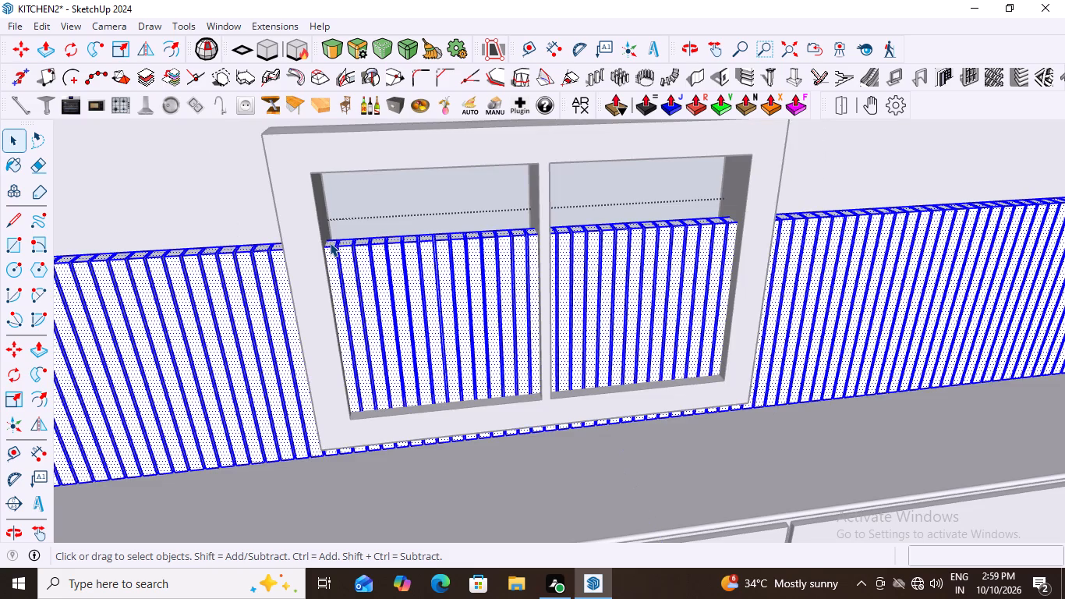
pyautogui.moveTo(347, 241); pyautogui.dragTo(412, 314, button='middle')
pyautogui.scroll(3, 334, 314)
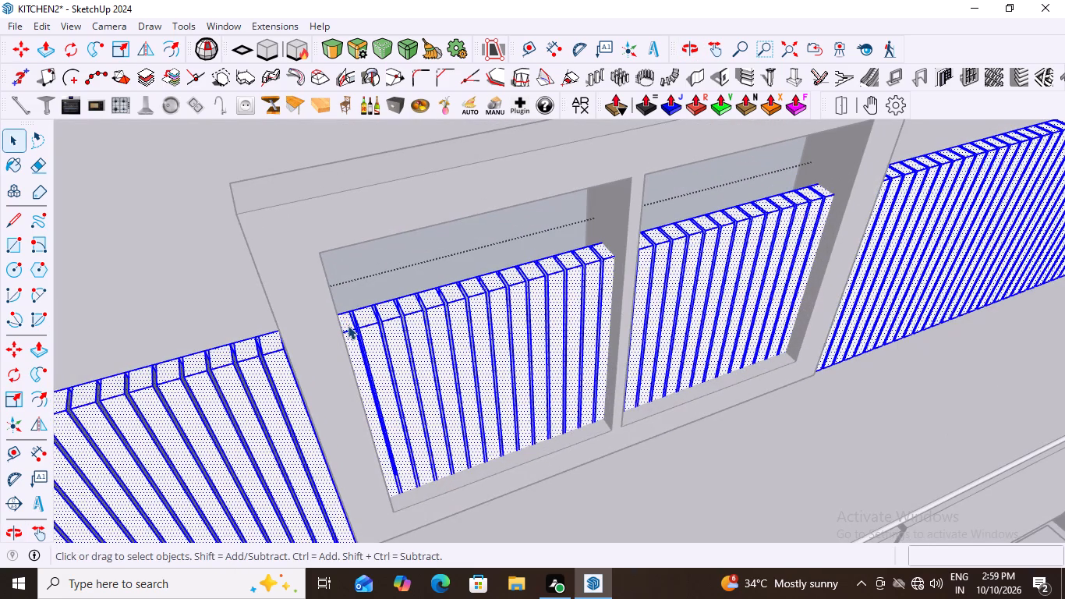
pyautogui.click(348, 322)
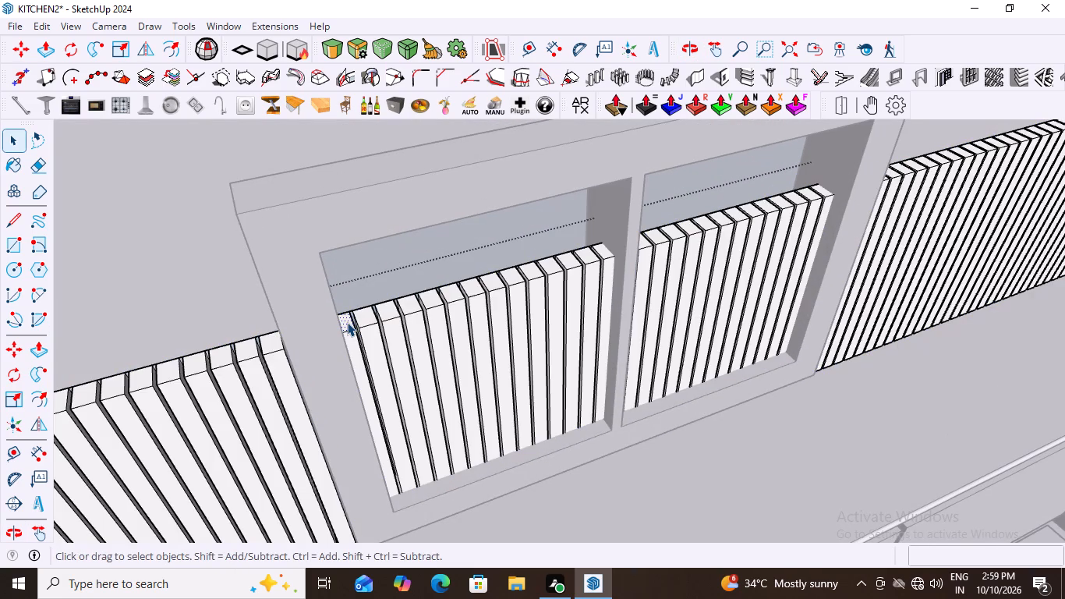
pyautogui.press('p')
pyautogui.click(345, 317)
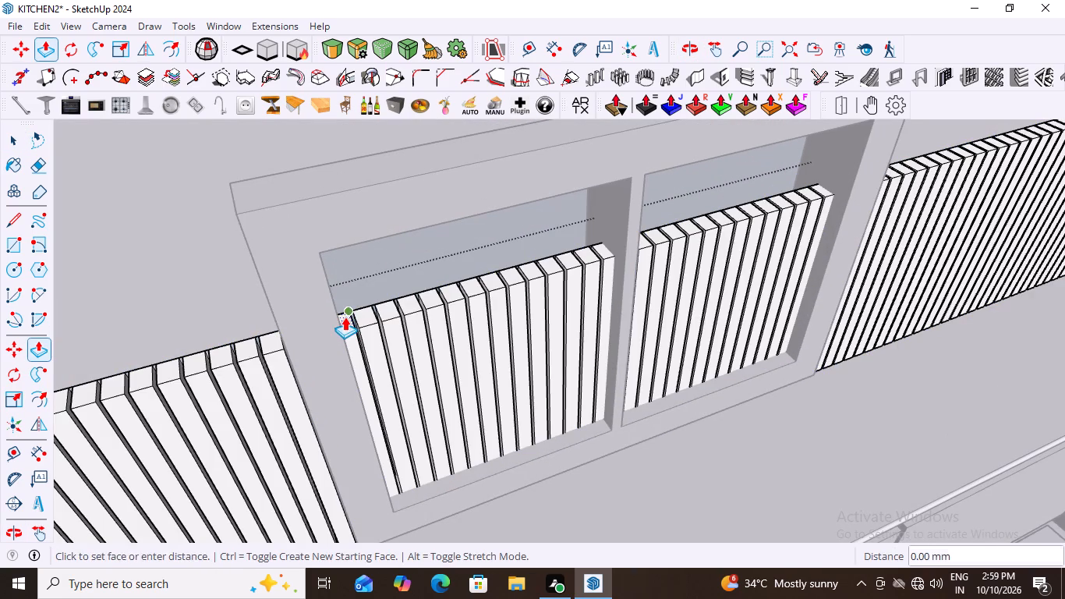
pyautogui.scroll(6, 352, 343)
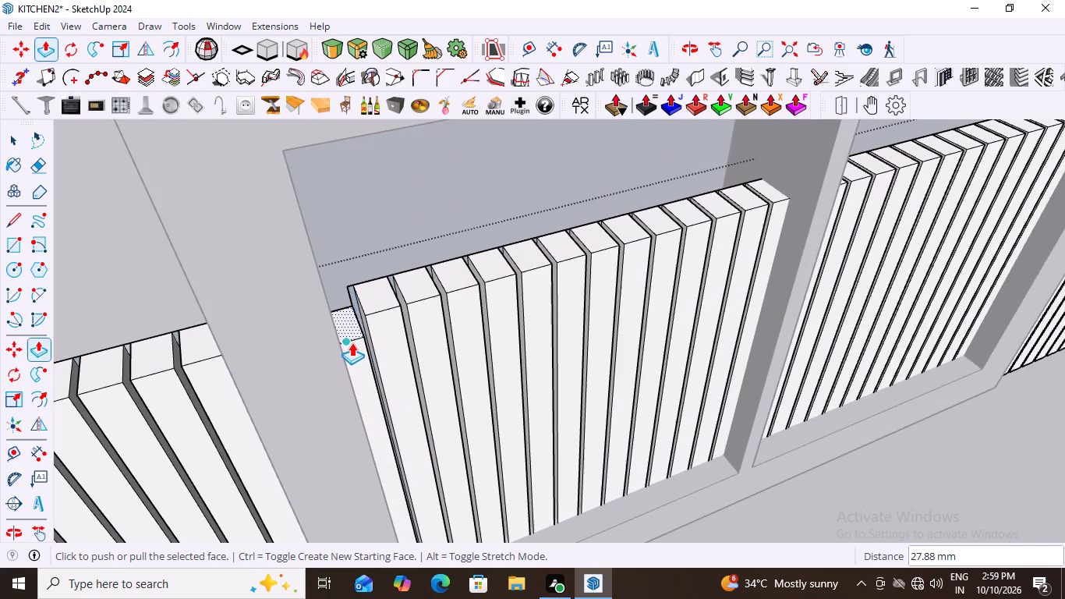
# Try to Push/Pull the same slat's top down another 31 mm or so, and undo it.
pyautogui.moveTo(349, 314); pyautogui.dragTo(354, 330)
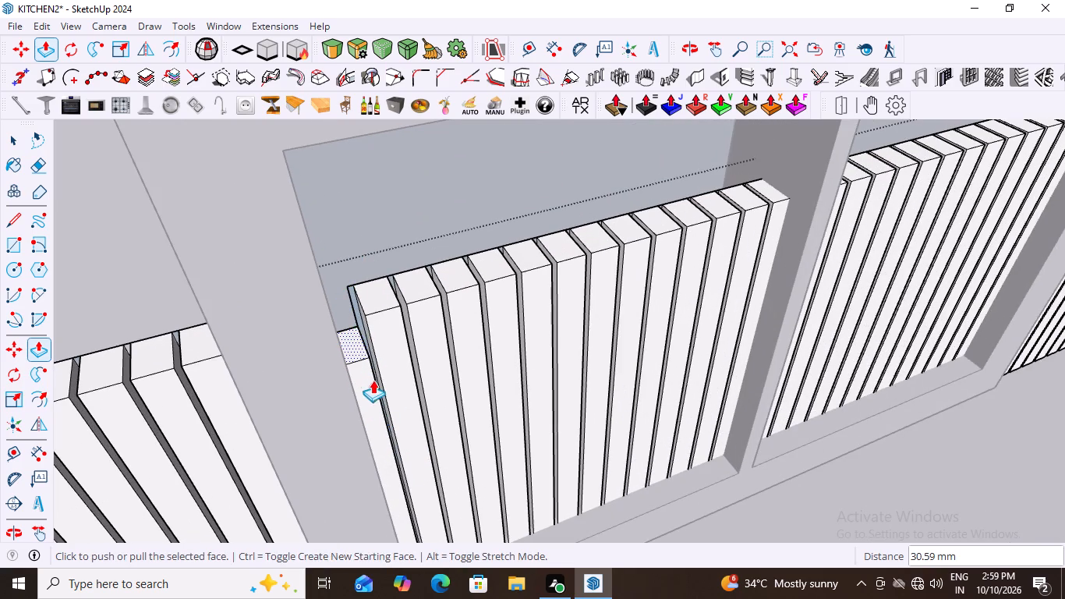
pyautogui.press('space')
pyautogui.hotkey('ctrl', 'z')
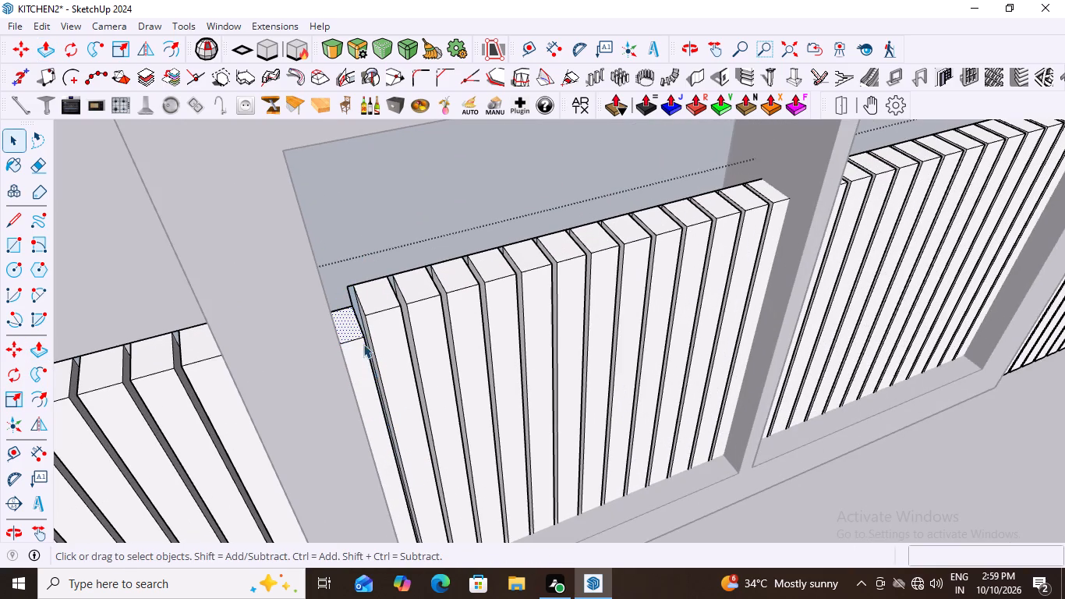
# Push/Pull the same slat's top down a further 364 mm or so, past the window opening's bottom edge.
pyautogui.press('p')
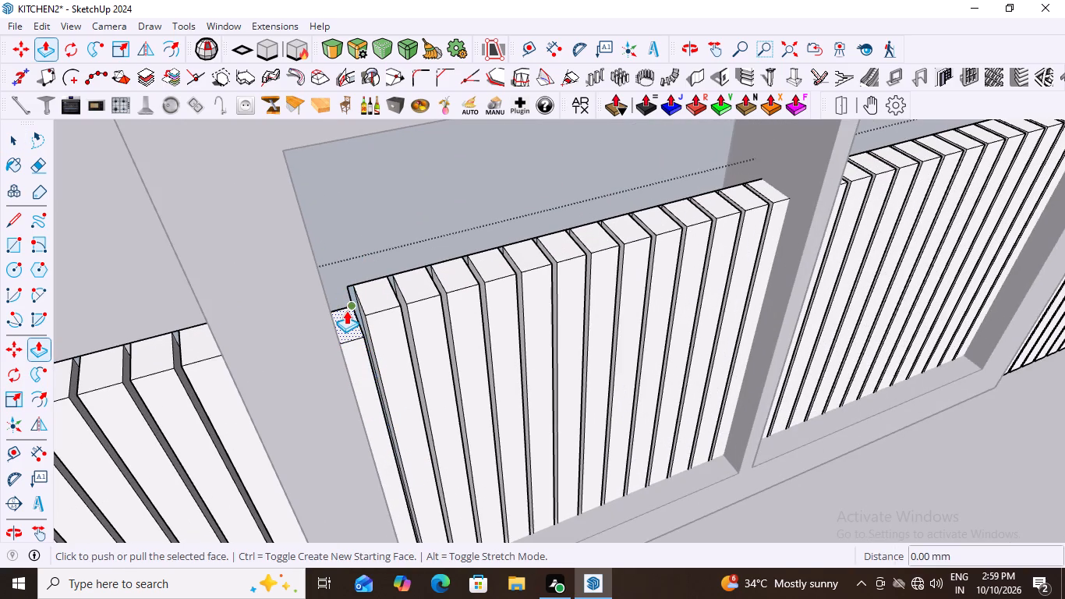
pyautogui.moveTo(346, 310); pyautogui.dragTo(420, 420)
pyautogui.click(420, 420)
pyautogui.moveTo(420, 420); pyautogui.dragTo(388, 268, button='middle')
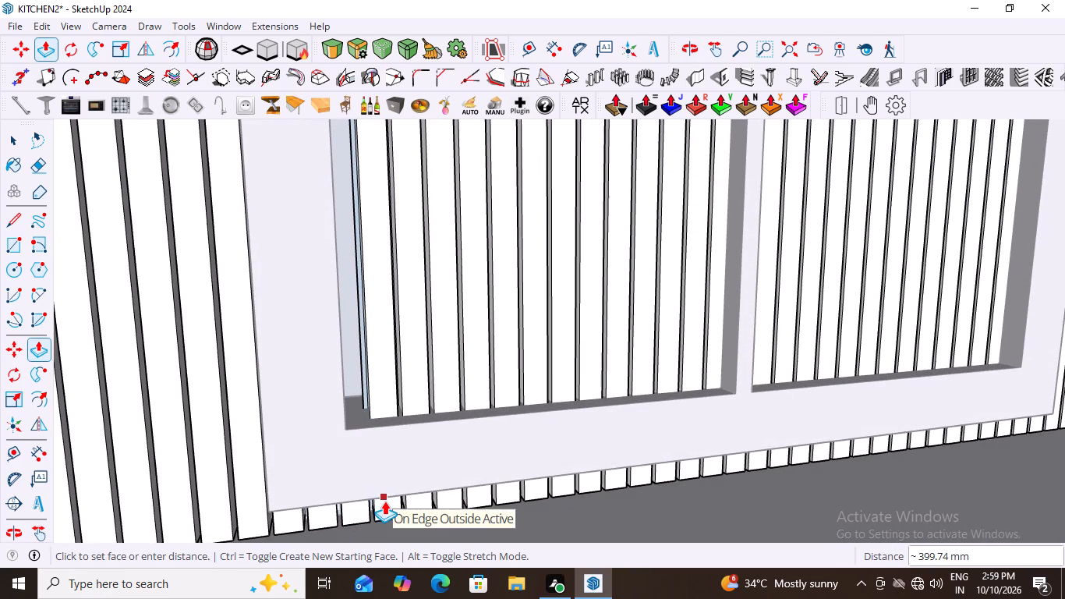
pyautogui.click(372, 450)
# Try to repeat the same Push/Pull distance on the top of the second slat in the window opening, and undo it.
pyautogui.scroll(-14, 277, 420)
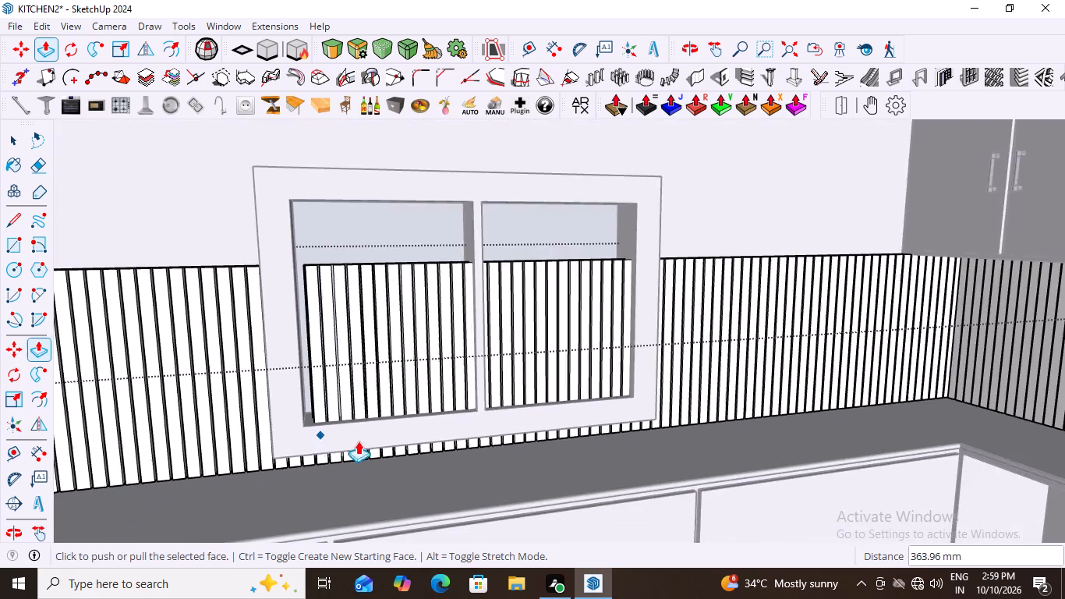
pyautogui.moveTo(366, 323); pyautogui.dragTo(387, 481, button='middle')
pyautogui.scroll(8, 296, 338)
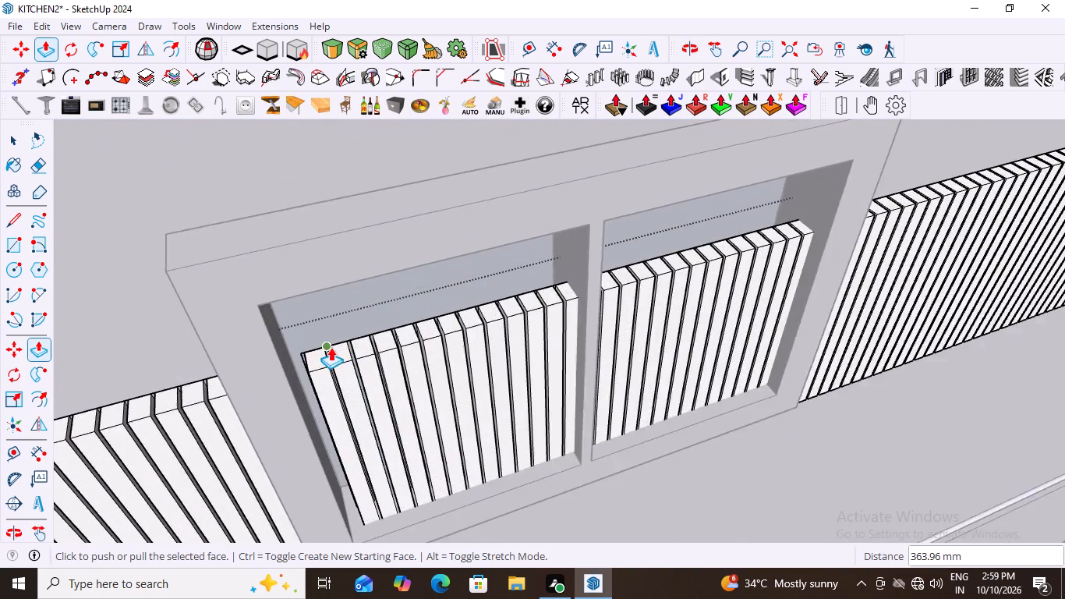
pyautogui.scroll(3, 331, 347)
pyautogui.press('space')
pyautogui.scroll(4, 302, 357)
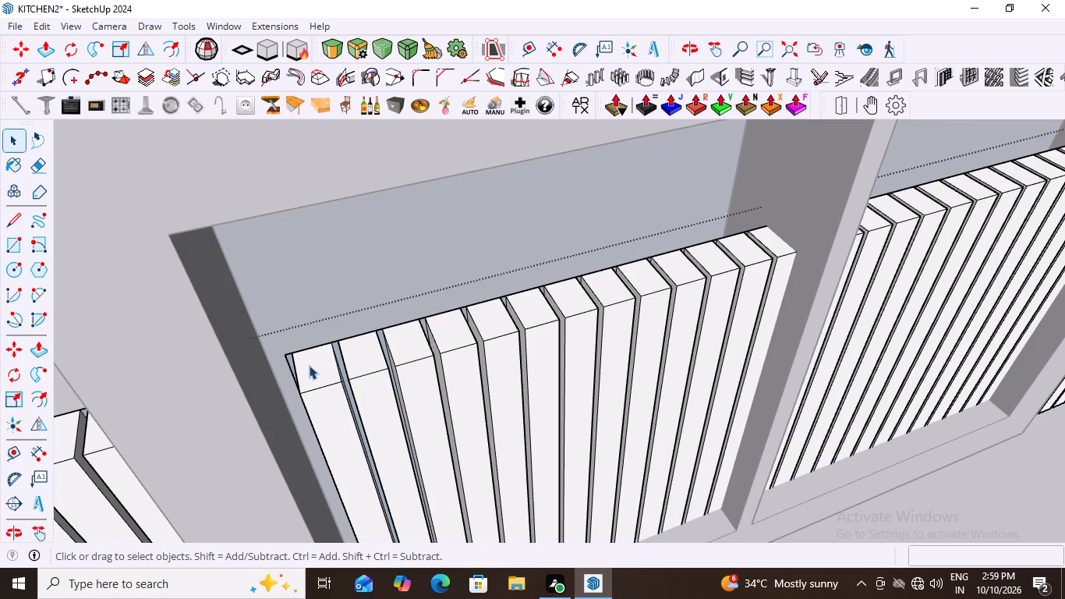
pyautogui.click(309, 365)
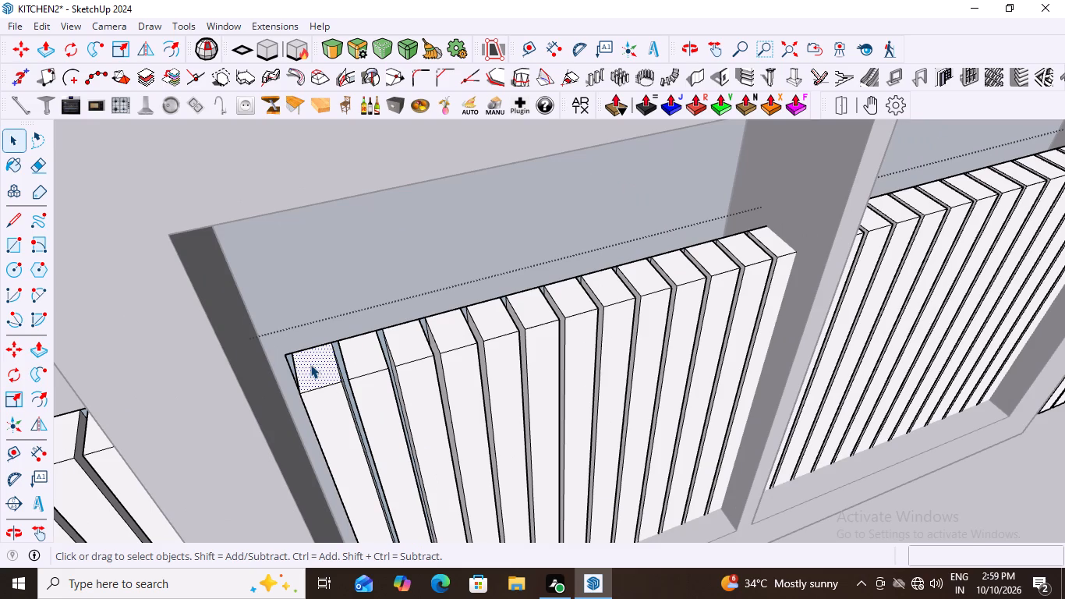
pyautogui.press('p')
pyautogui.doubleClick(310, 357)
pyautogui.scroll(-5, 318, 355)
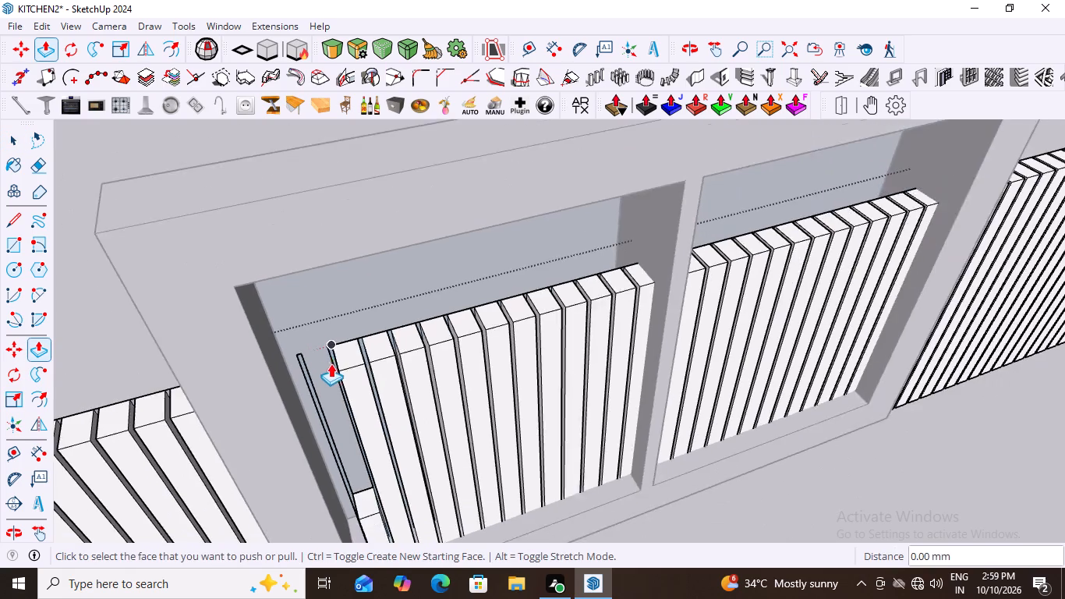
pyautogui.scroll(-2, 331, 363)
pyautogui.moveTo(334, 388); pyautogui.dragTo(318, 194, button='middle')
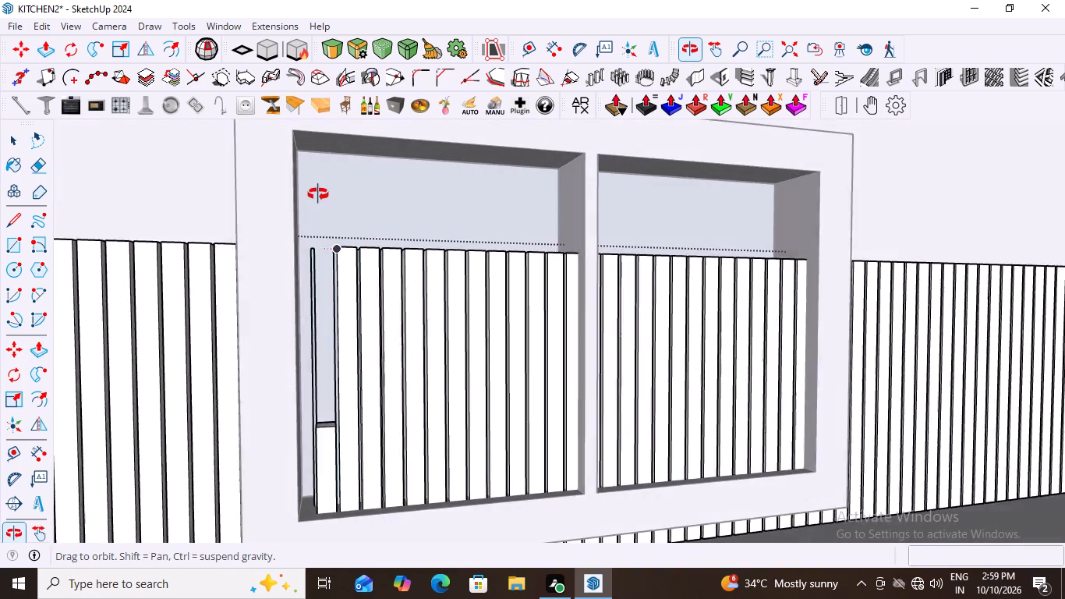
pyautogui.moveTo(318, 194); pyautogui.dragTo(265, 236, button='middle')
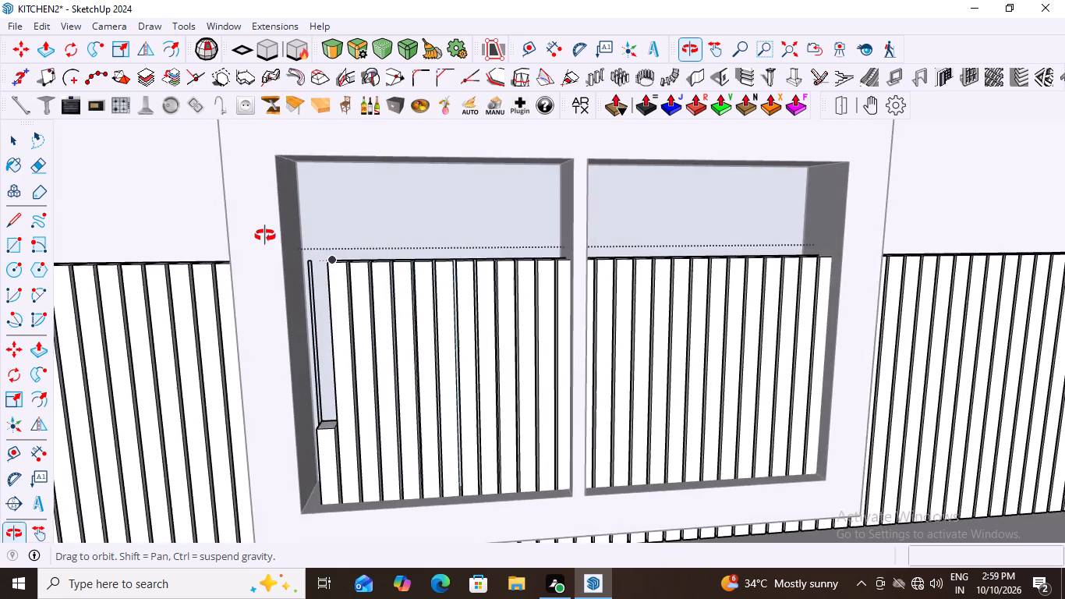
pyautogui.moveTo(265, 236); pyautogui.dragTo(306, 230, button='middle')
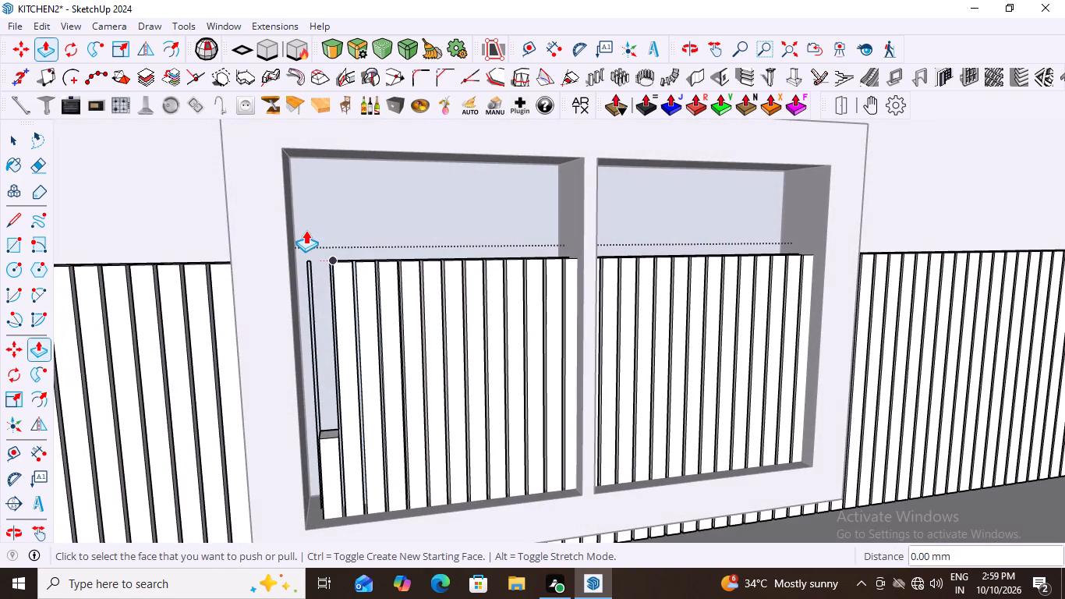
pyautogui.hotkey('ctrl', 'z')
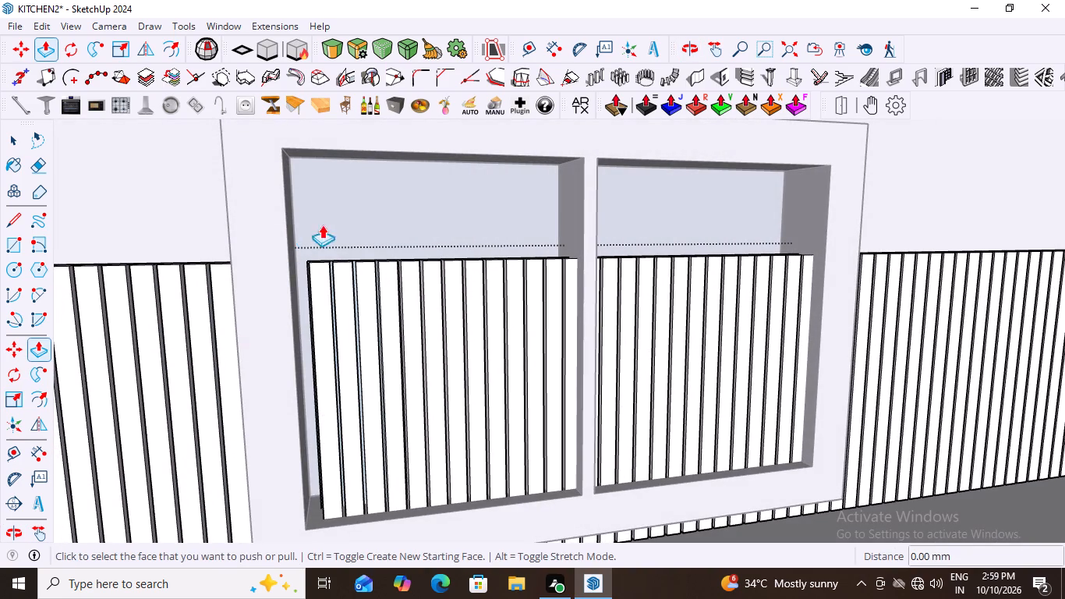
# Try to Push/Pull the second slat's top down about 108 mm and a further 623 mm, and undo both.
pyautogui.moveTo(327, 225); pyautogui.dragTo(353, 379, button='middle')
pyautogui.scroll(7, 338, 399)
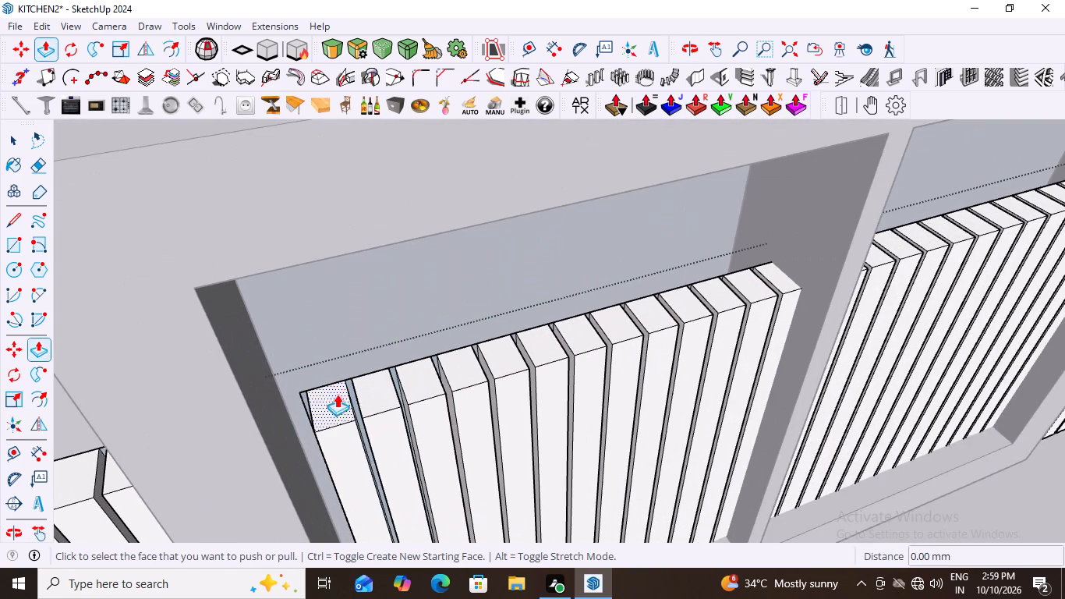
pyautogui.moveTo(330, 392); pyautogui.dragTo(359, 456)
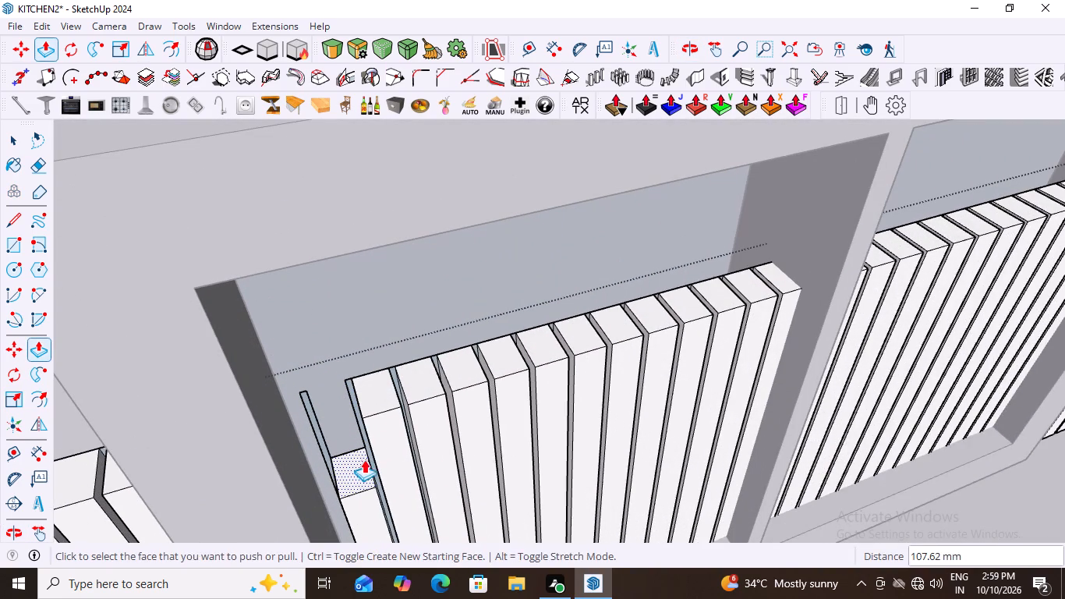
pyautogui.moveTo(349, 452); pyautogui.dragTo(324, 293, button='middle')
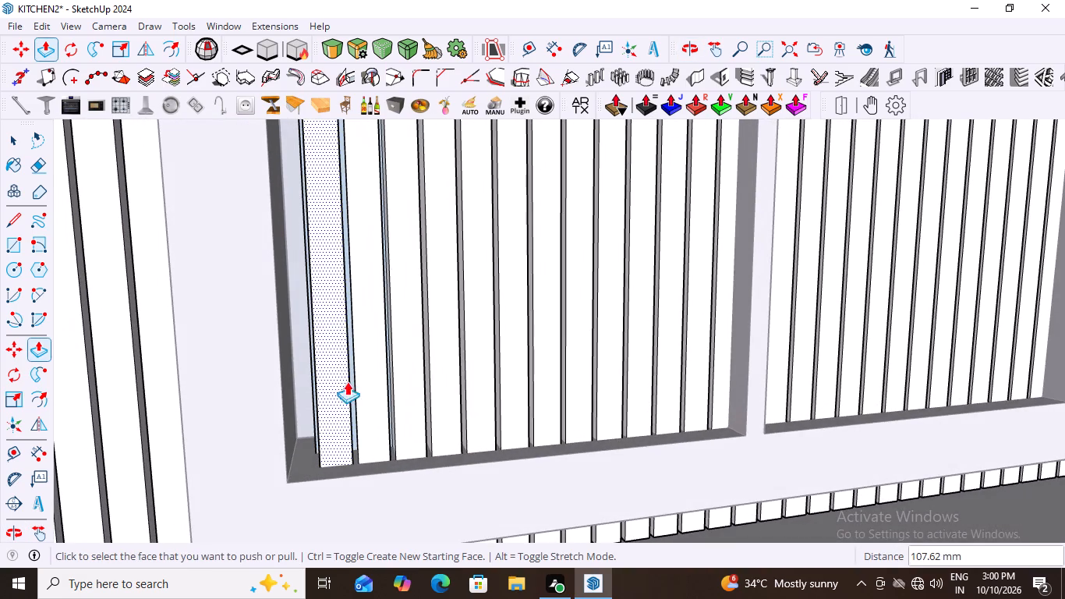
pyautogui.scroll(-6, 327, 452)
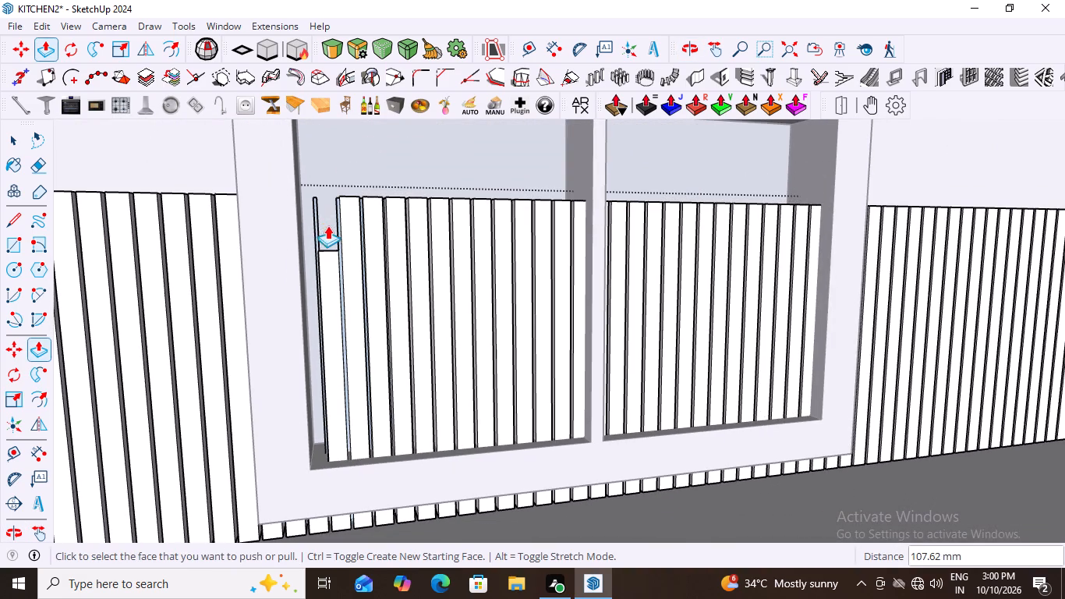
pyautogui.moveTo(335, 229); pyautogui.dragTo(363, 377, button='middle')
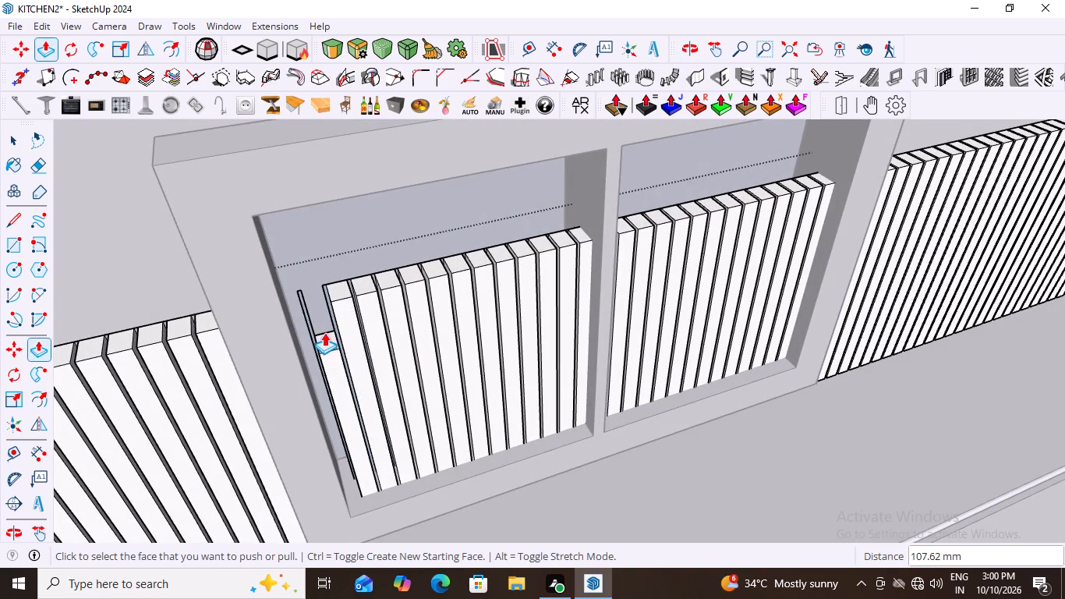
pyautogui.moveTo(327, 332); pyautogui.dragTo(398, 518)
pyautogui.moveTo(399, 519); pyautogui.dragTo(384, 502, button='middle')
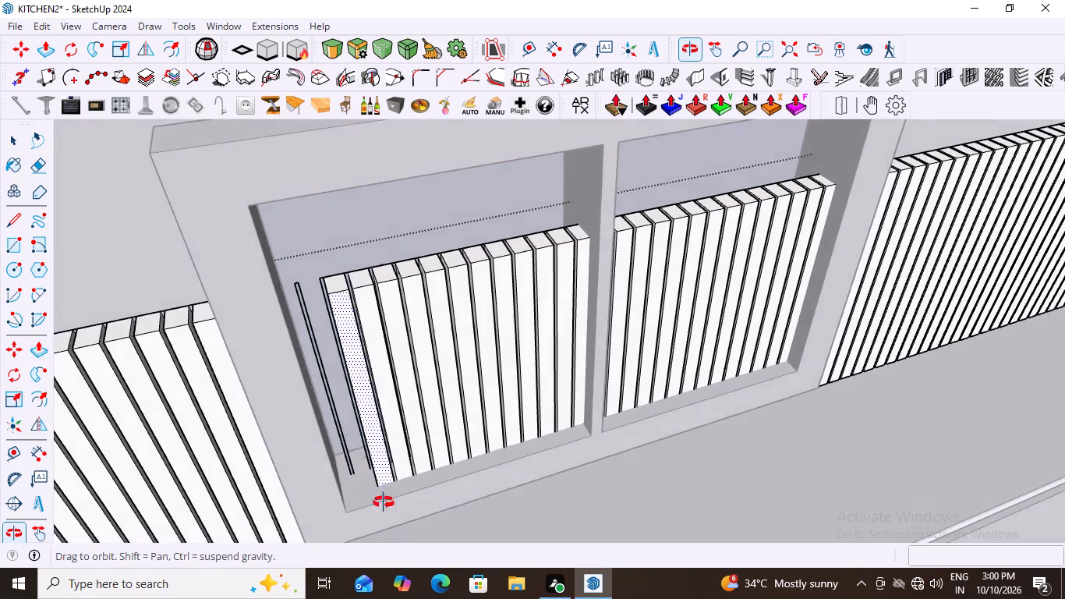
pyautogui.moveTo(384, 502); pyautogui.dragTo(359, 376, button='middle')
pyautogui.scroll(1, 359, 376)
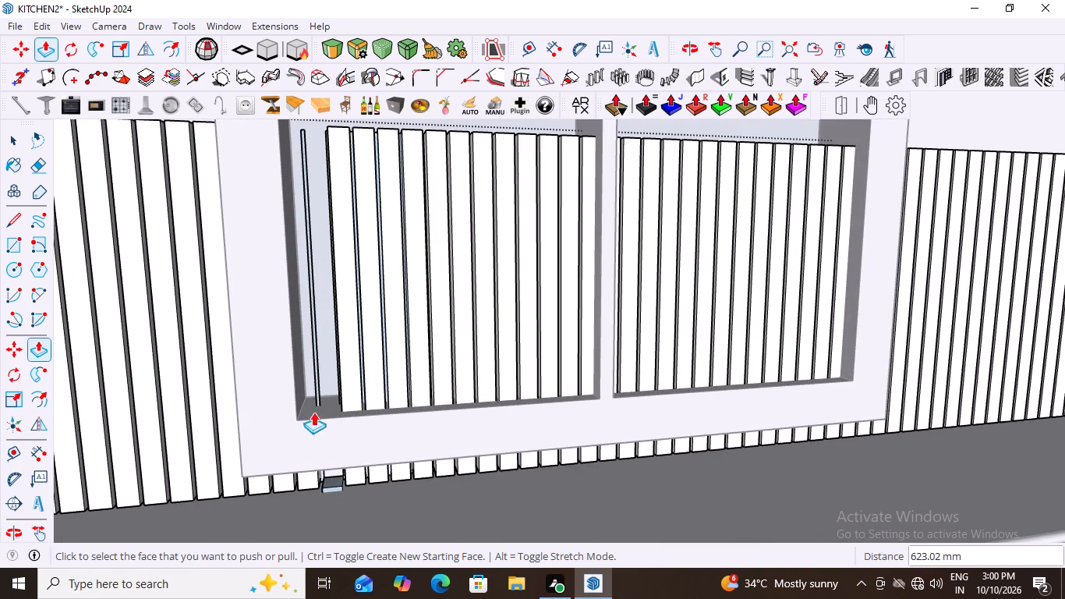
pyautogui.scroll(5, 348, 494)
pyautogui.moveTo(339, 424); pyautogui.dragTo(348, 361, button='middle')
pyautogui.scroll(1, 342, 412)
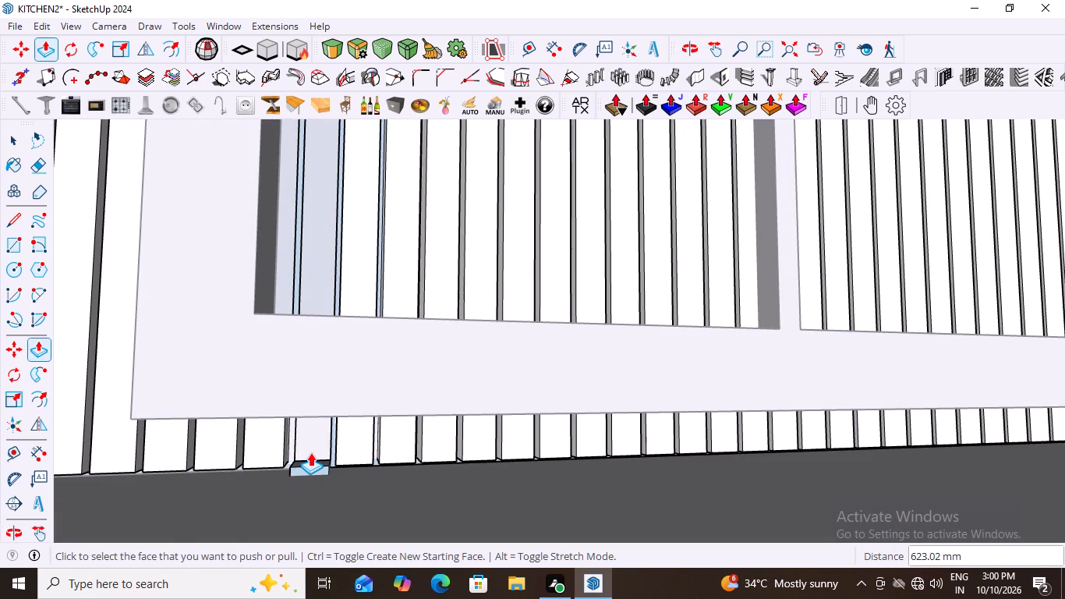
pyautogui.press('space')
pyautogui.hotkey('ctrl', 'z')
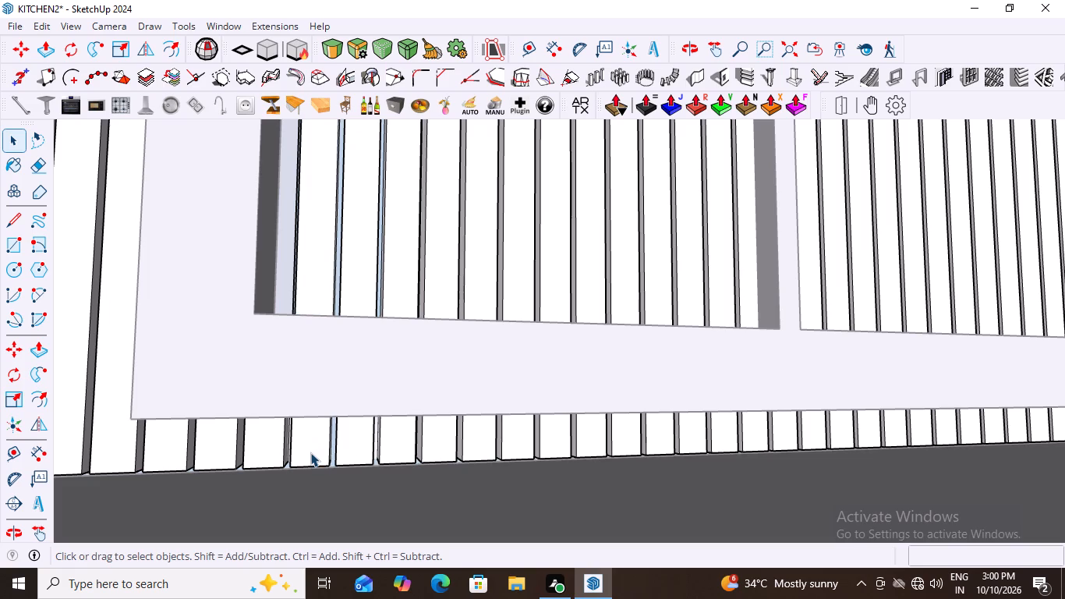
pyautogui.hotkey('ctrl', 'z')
# Examine the slat tops and the backing strips between them in the first pane of the window opening.
pyautogui.scroll(-13, 333, 452)
pyautogui.moveTo(331, 356); pyautogui.dragTo(309, 557, button='middle')
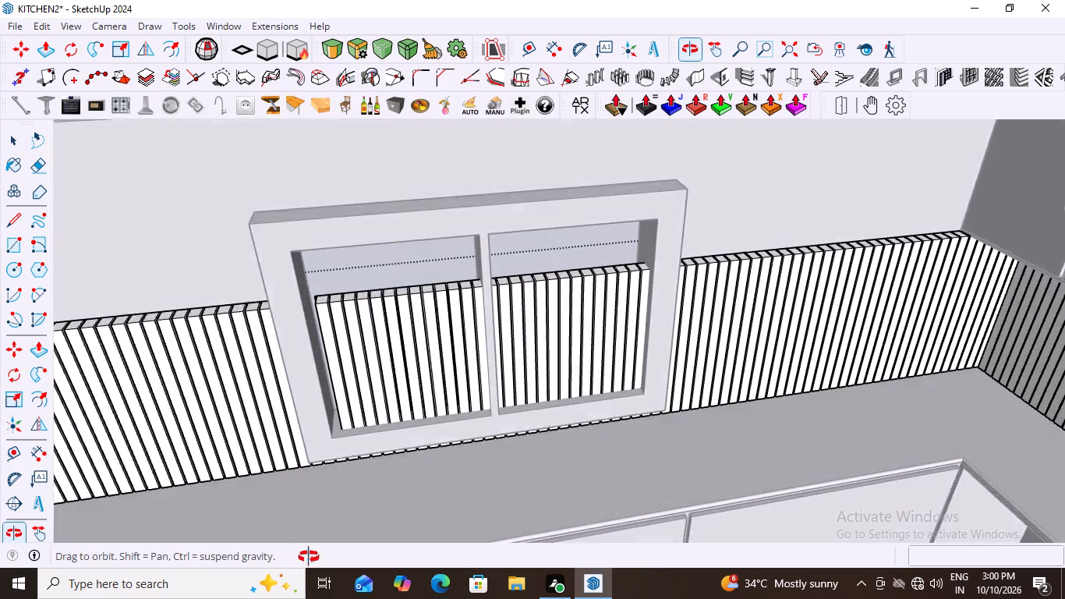
pyautogui.moveTo(309, 557); pyautogui.dragTo(312, 565, button='middle')
pyautogui.scroll(14, 306, 314)
pyautogui.moveTo(348, 335); pyautogui.dragTo(447, 370, button='middle')
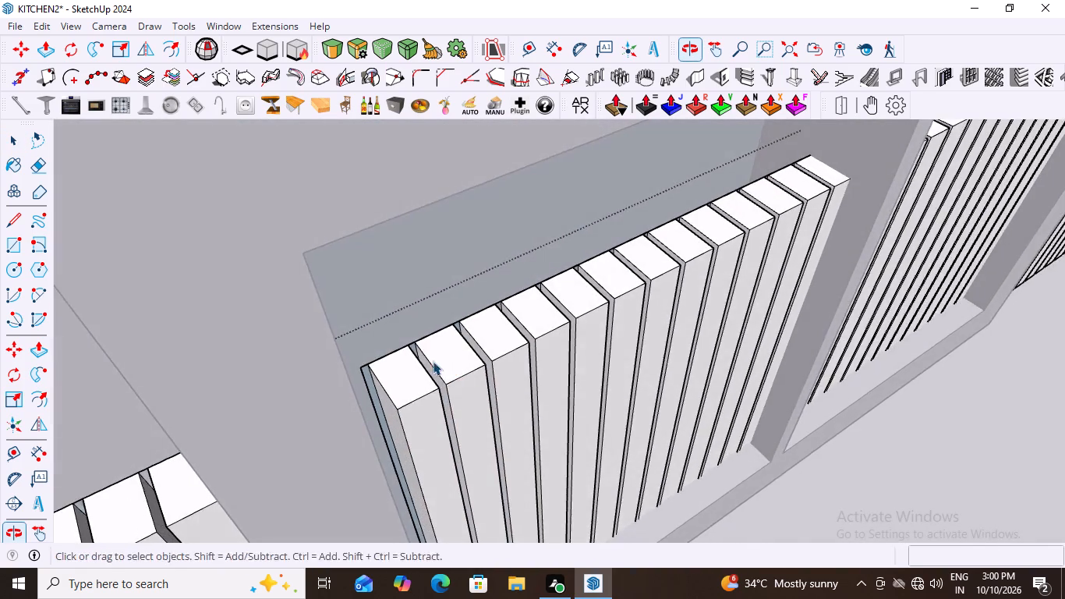
pyautogui.moveTo(419, 354); pyautogui.dragTo(402, 344, button='middle')
pyautogui.scroll(4, 358, 377)
pyautogui.click(368, 361)
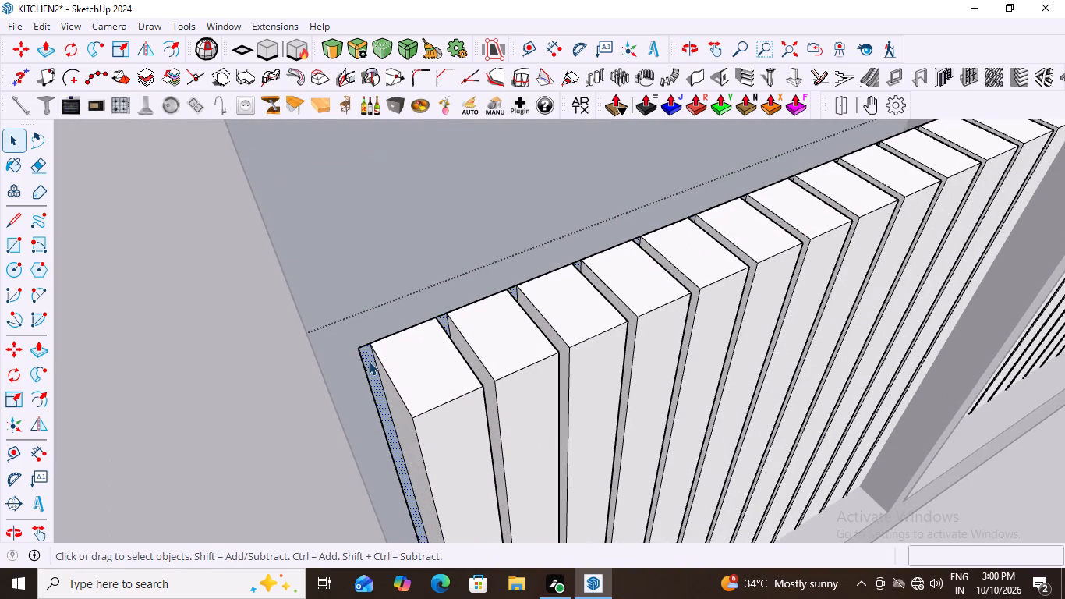
pyautogui.scroll(-7, 363, 363)
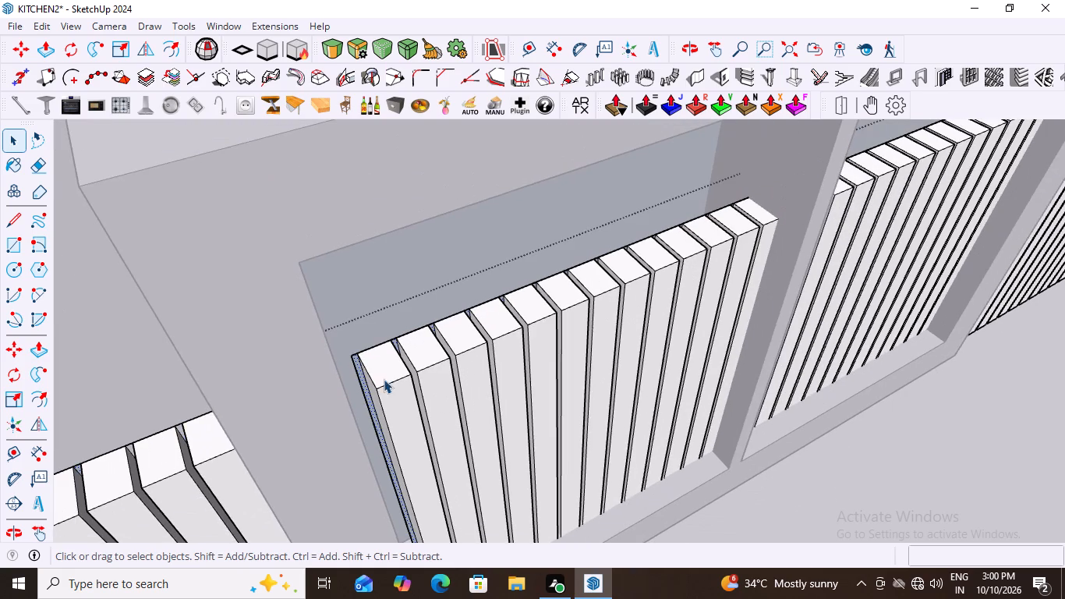
pyautogui.moveTo(381, 379); pyautogui.dragTo(319, 338, button='middle')
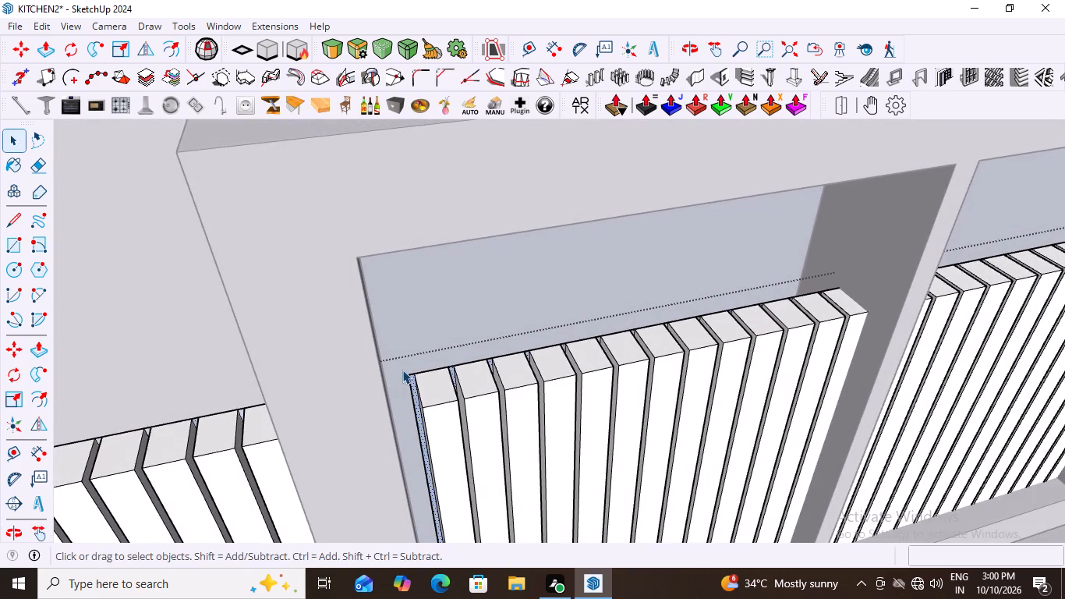
pyautogui.scroll(3, 402, 370)
pyautogui.scroll(-5, 444, 349)
pyautogui.scroll(3, 299, 411)
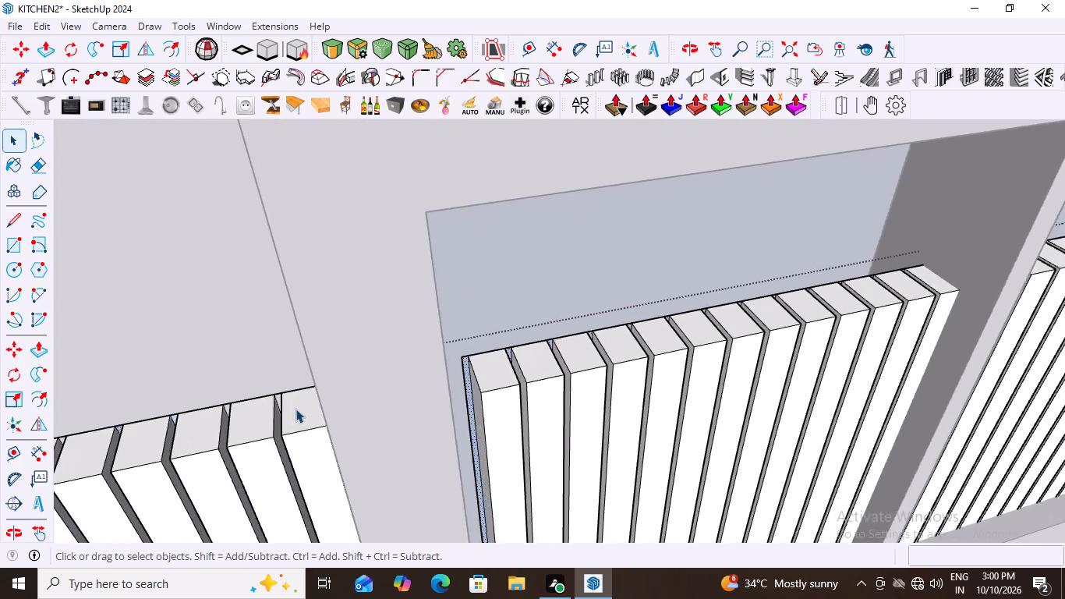
pyautogui.scroll(9, 295, 409)
pyautogui.scroll(-16, 259, 396)
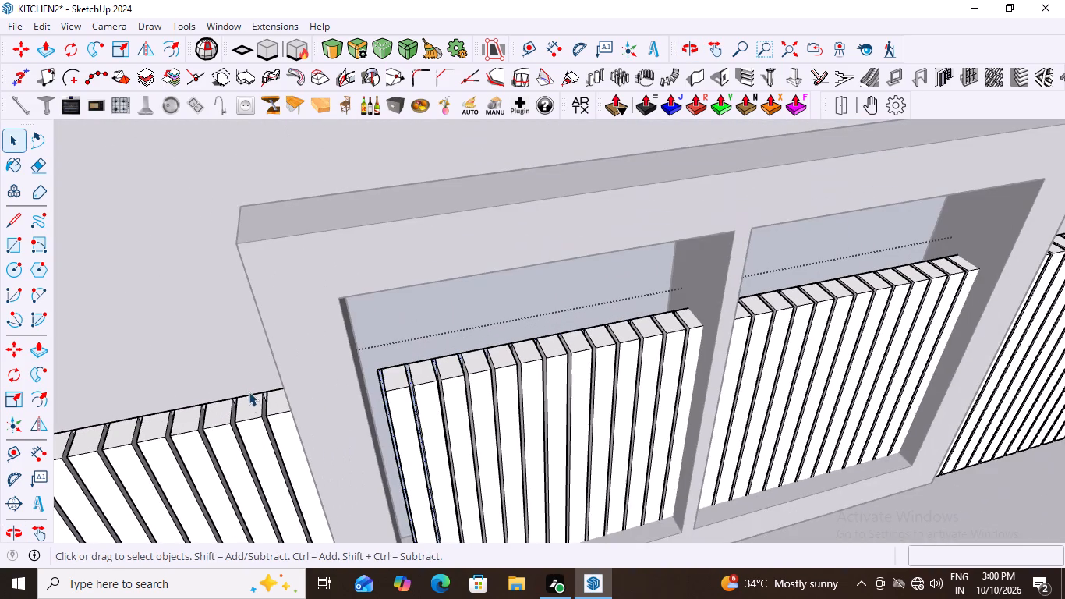
pyautogui.scroll(-7, 692, 308)
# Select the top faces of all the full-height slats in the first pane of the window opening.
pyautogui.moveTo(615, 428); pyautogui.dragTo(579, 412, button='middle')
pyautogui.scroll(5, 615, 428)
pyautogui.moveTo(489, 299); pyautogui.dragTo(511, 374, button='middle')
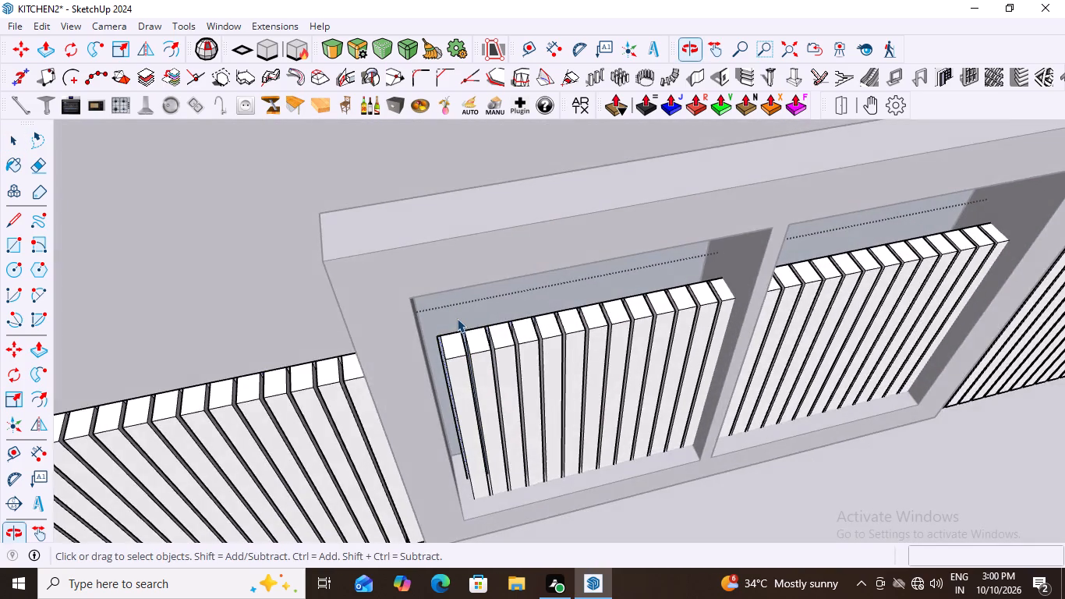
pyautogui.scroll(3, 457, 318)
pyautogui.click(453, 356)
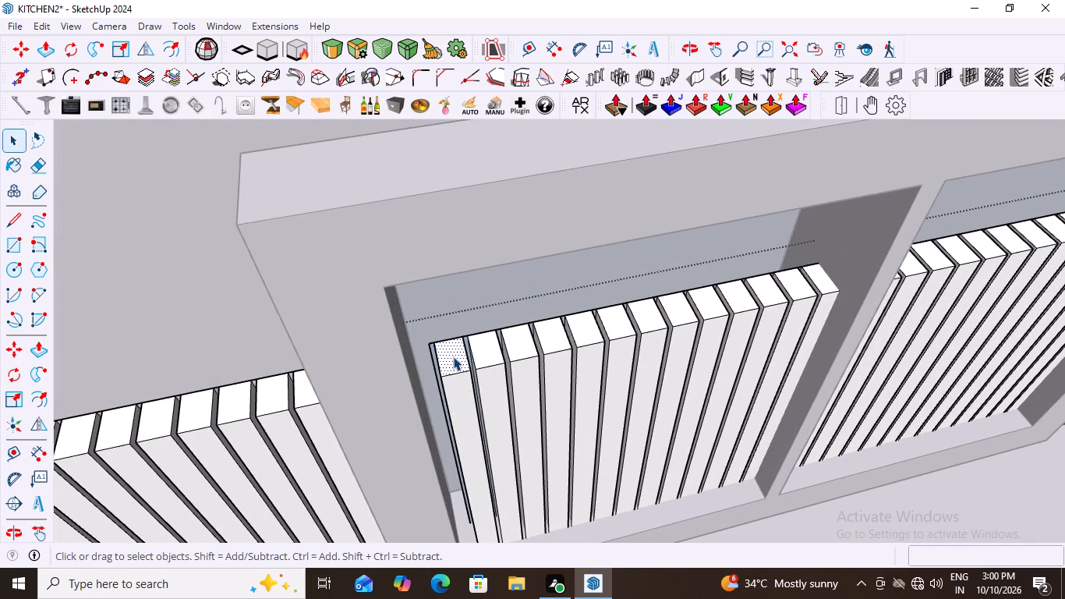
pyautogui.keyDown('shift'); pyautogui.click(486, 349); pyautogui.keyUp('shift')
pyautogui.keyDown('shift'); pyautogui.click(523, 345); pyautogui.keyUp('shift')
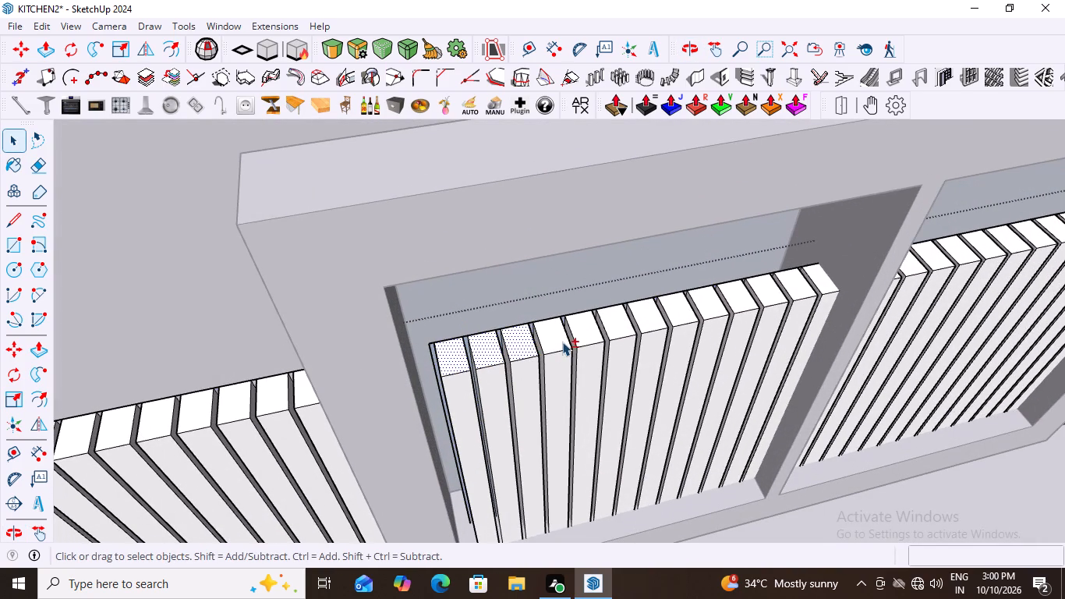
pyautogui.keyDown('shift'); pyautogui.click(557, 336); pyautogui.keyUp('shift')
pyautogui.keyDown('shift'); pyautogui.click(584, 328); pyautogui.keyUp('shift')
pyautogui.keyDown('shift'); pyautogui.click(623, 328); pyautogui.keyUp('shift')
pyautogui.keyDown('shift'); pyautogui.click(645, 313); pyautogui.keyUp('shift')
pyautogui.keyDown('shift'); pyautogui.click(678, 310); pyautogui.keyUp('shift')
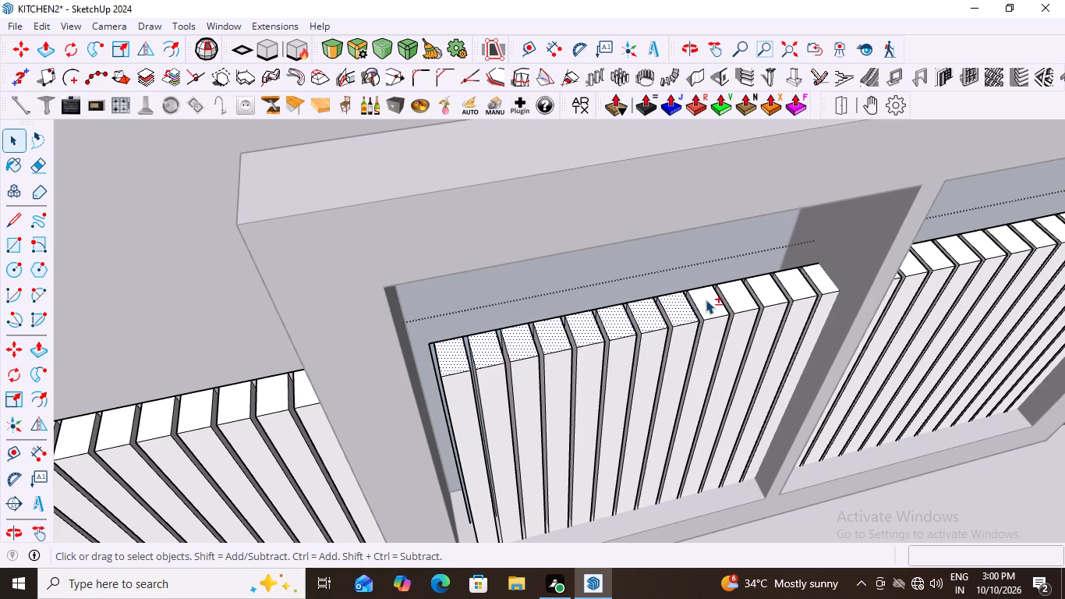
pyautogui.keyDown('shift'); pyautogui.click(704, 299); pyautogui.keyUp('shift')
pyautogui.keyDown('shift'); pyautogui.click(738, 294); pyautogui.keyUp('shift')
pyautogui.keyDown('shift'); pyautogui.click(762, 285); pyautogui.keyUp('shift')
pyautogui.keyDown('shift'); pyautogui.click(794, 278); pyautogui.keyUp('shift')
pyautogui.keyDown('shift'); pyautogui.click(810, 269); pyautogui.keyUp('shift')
# Push/Pull the second slat's top down about 538 mm, close to the bottom edge of the window opening.
pyautogui.keyDown('shift'); pyautogui.scroll(-3, 538, 348); pyautogui.keyUp('shift')
pyautogui.press('p')
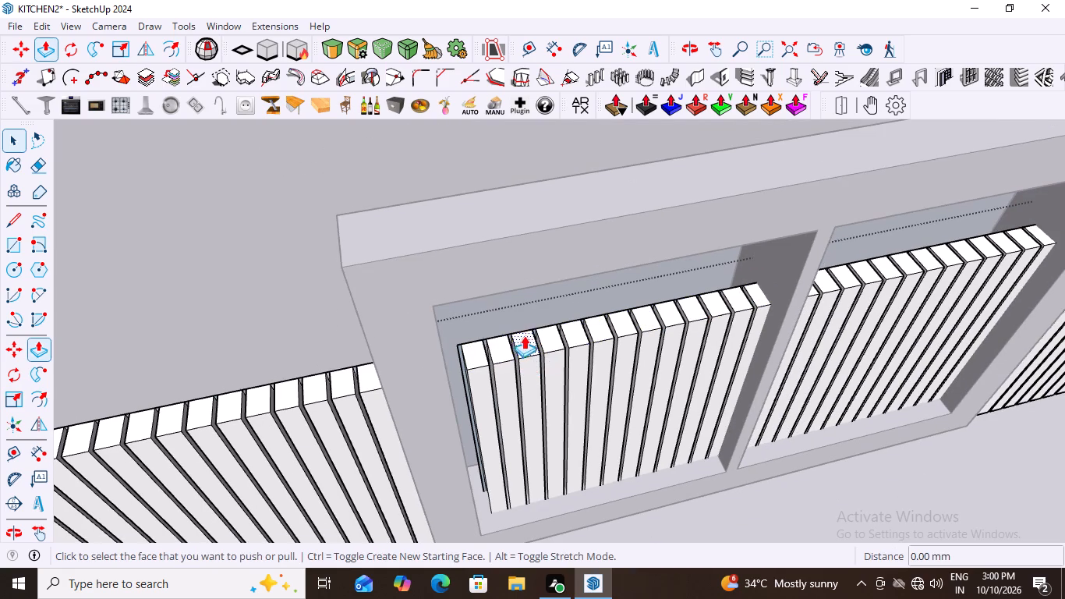
pyautogui.moveTo(476, 347); pyautogui.dragTo(507, 470)
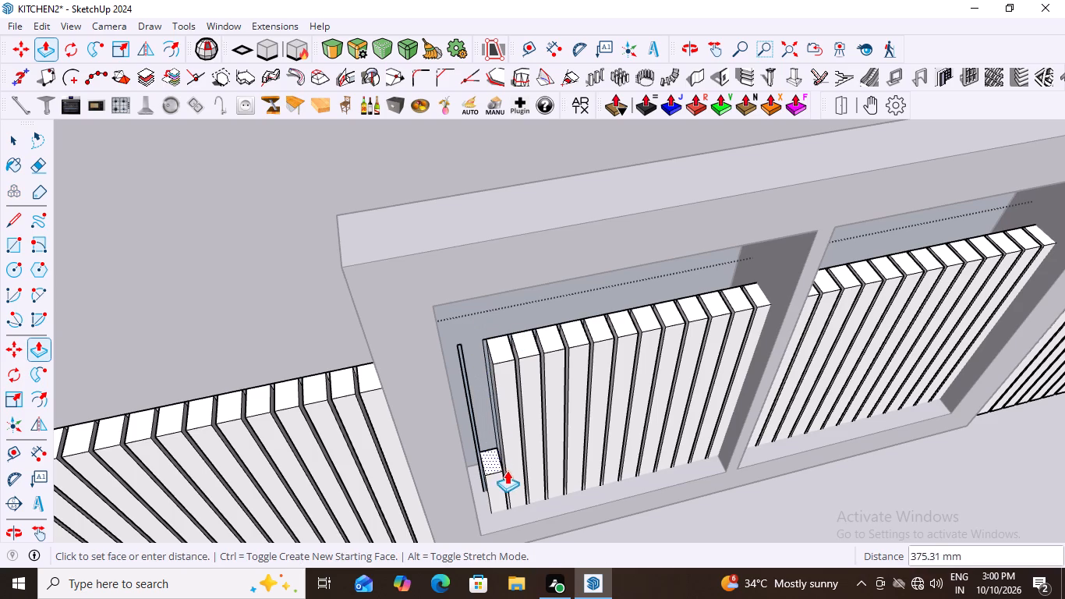
pyautogui.moveTo(507, 470); pyautogui.dragTo(515, 506)
pyautogui.moveTo(536, 506); pyautogui.dragTo(489, 437, button='middle')
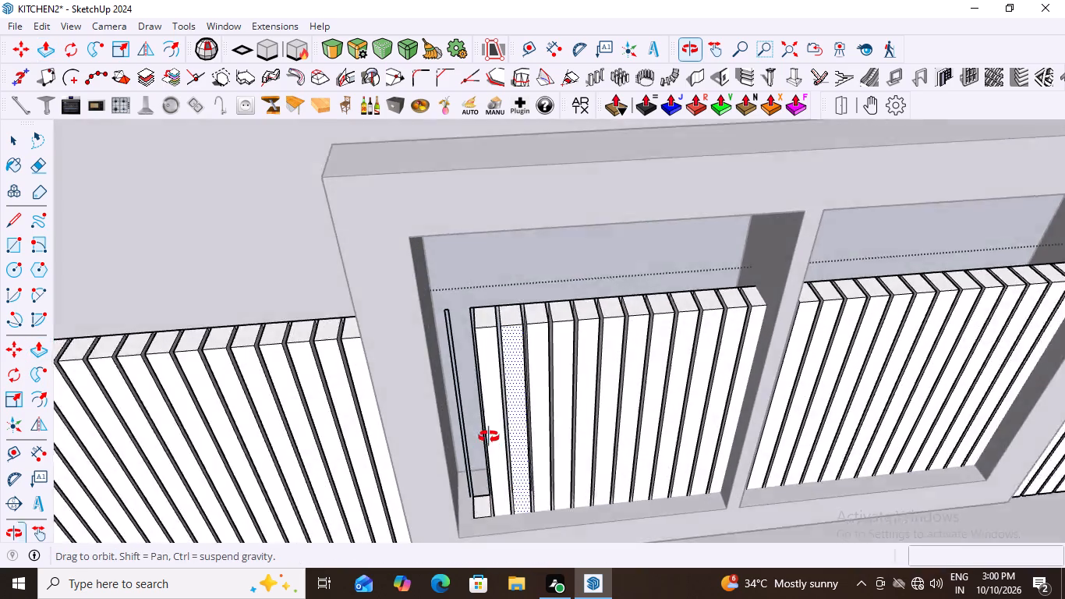
pyautogui.moveTo(489, 437); pyautogui.dragTo(506, 424, button='middle')
pyautogui.scroll(-5, 506, 424)
pyautogui.scroll(8, 488, 487)
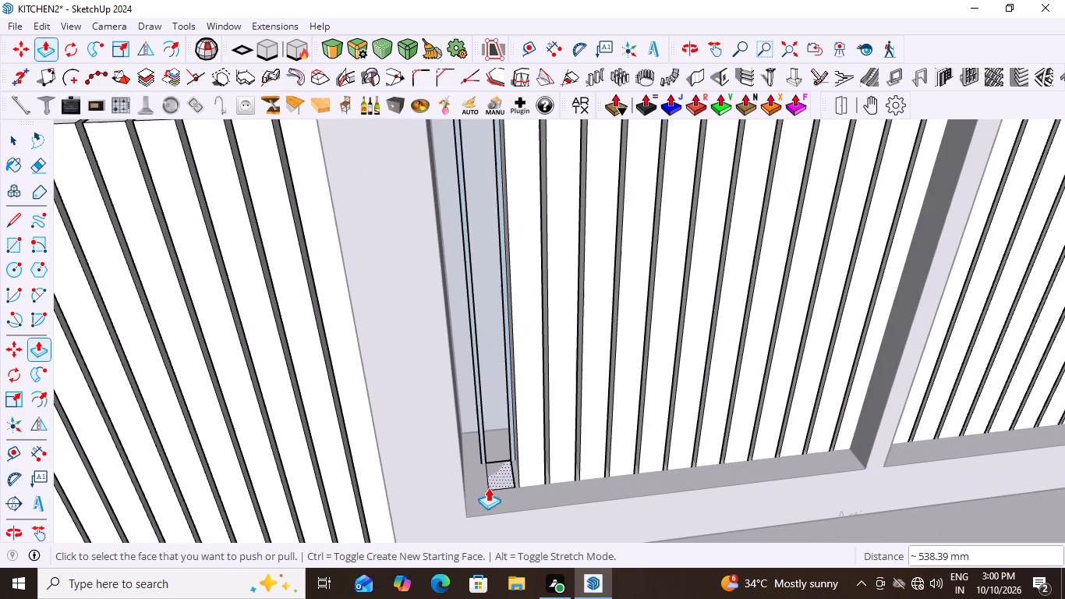
# Push/Pull the same slat's top down a further 128 mm or so, below the window frame.
pyautogui.moveTo(501, 465); pyautogui.dragTo(515, 524)
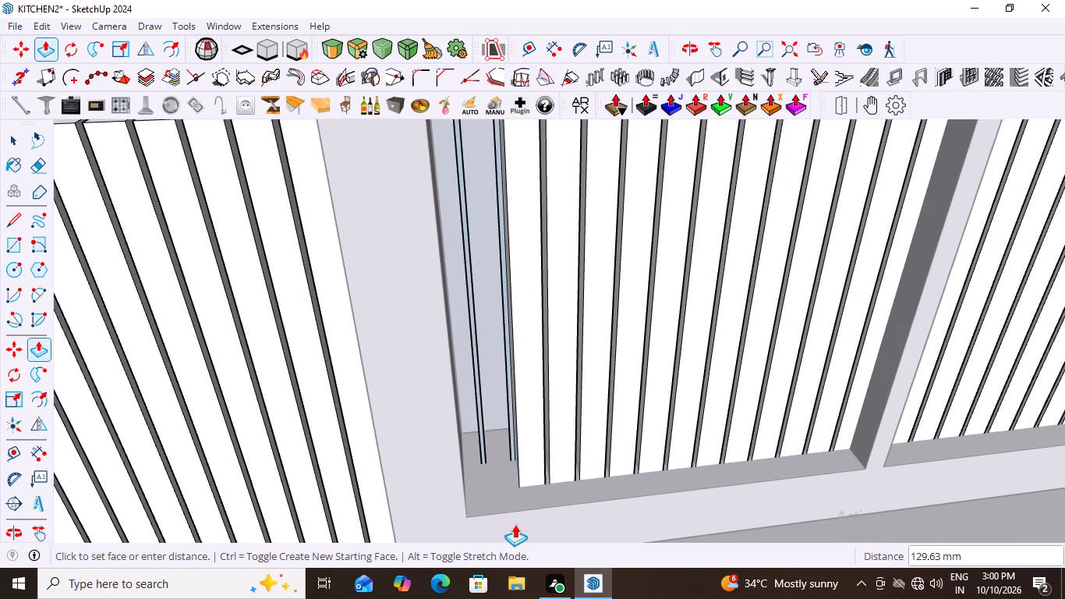
pyautogui.moveTo(515, 524); pyautogui.dragTo(515, 523)
pyautogui.scroll(-10, 547, 448)
pyautogui.moveTo(577, 513); pyautogui.dragTo(565, 469, button='middle')
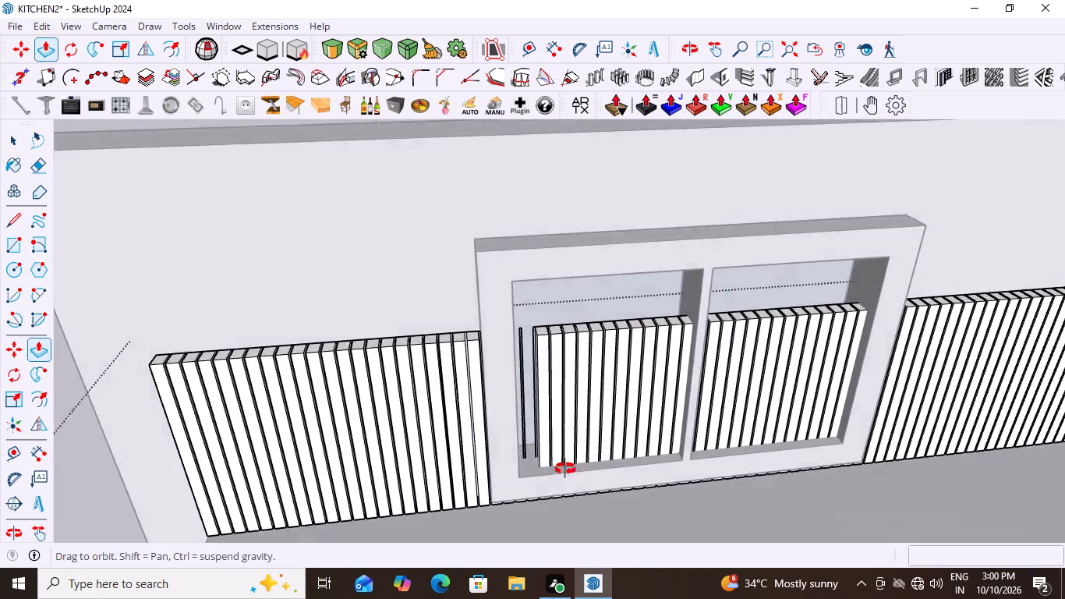
pyautogui.moveTo(565, 469); pyautogui.dragTo(568, 342, button='middle')
pyautogui.scroll(2, 513, 489)
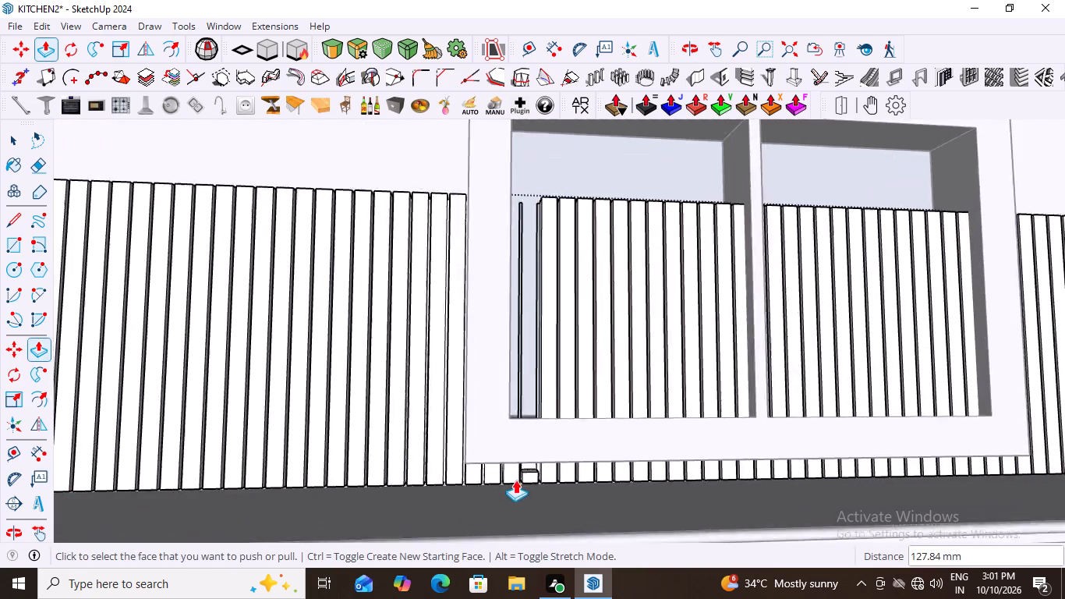
pyautogui.scroll(11, 515, 480)
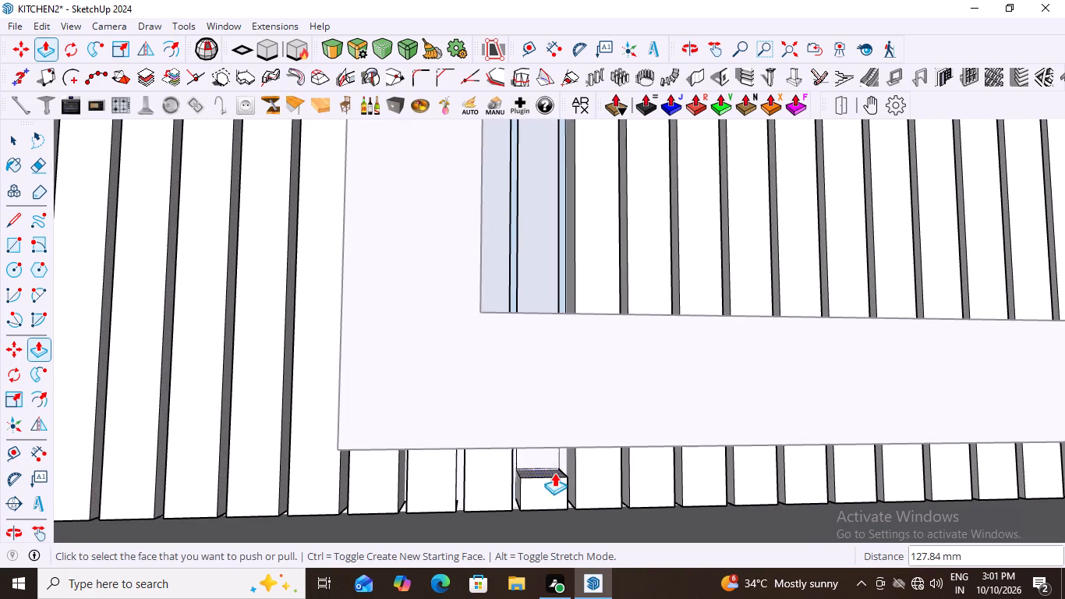
# Push/Pull the same slat's top back up until it reaches behind the window frame's bottom rail.
pyautogui.moveTo(554, 473); pyautogui.dragTo(556, 520, button='middle')
pyautogui.scroll(1, 556, 509)
pyautogui.moveTo(555, 503); pyautogui.dragTo(557, 475, button='middle')
pyautogui.scroll(6, 557, 475)
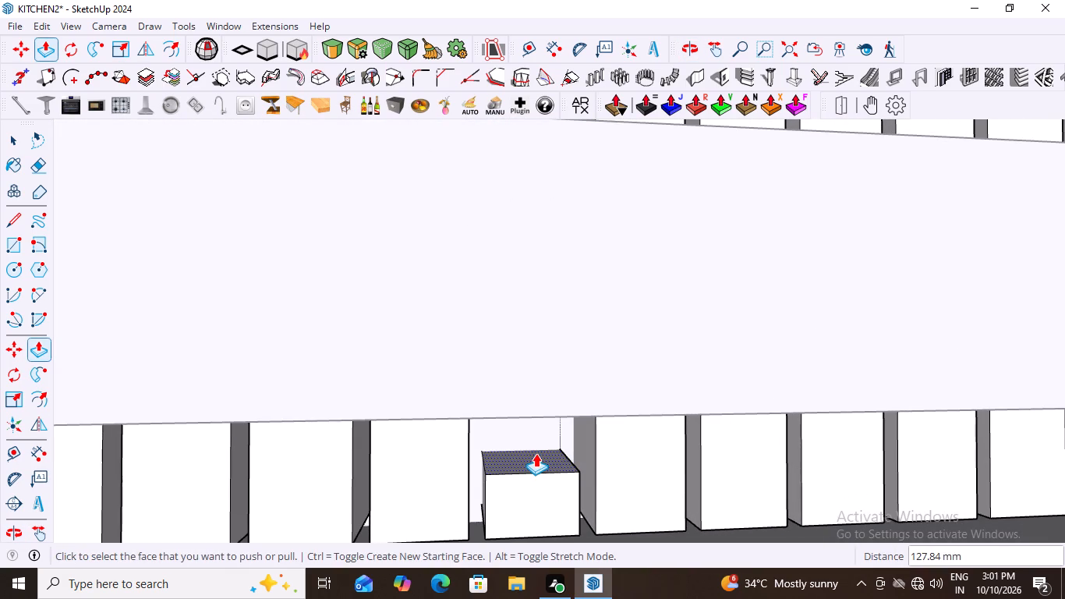
pyautogui.moveTo(536, 455); pyautogui.dragTo(545, 415)
pyautogui.scroll(-10, 540, 427)
pyautogui.press('space')
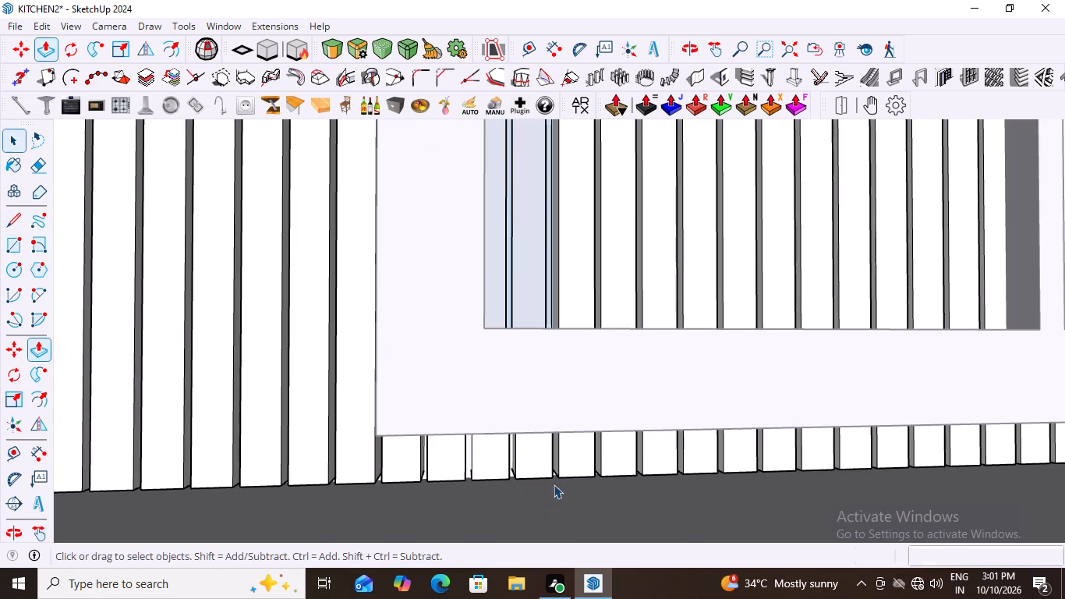
pyautogui.click(554, 484)
# Push/Pull the third slat's top down to the bottom of the window opening.
pyautogui.moveTo(584, 449); pyautogui.dragTo(538, 574, button='middle')
pyautogui.scroll(-8, 538, 574)
pyautogui.moveTo(565, 381); pyautogui.dragTo(564, 387, button='middle')
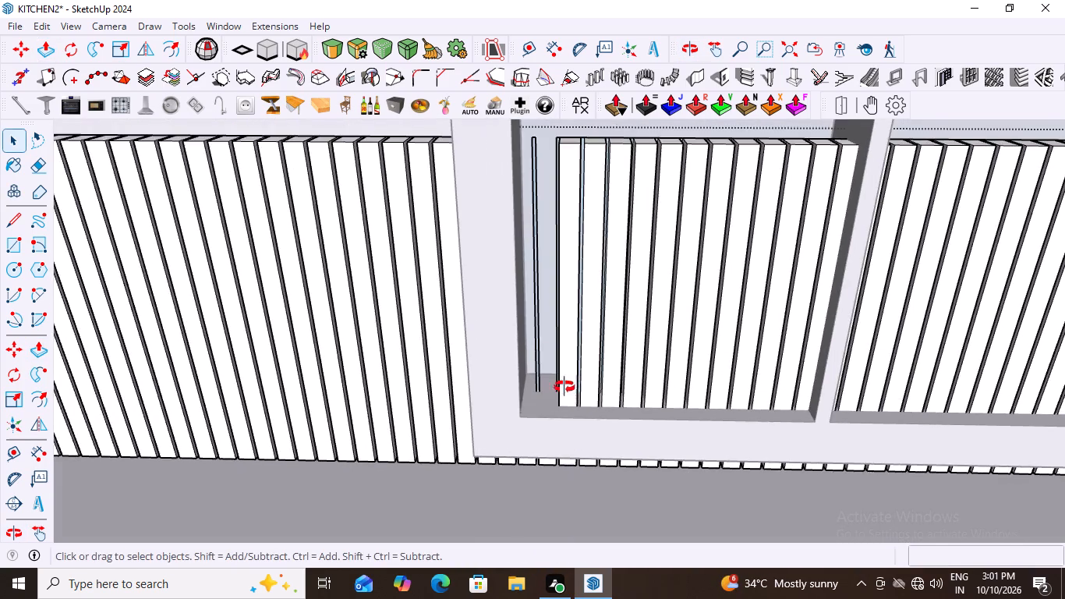
pyautogui.moveTo(564, 387); pyautogui.dragTo(609, 519, button='middle')
pyautogui.scroll(-1, 609, 519)
pyautogui.scroll(5, 581, 251)
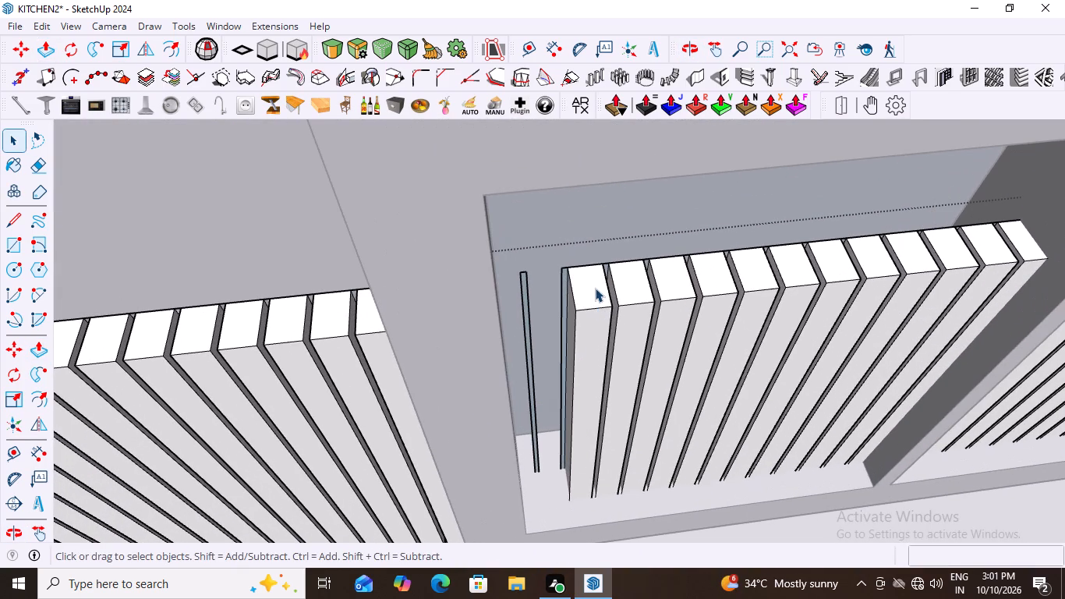
pyautogui.press('p')
pyautogui.moveTo(589, 276); pyautogui.dragTo(602, 335)
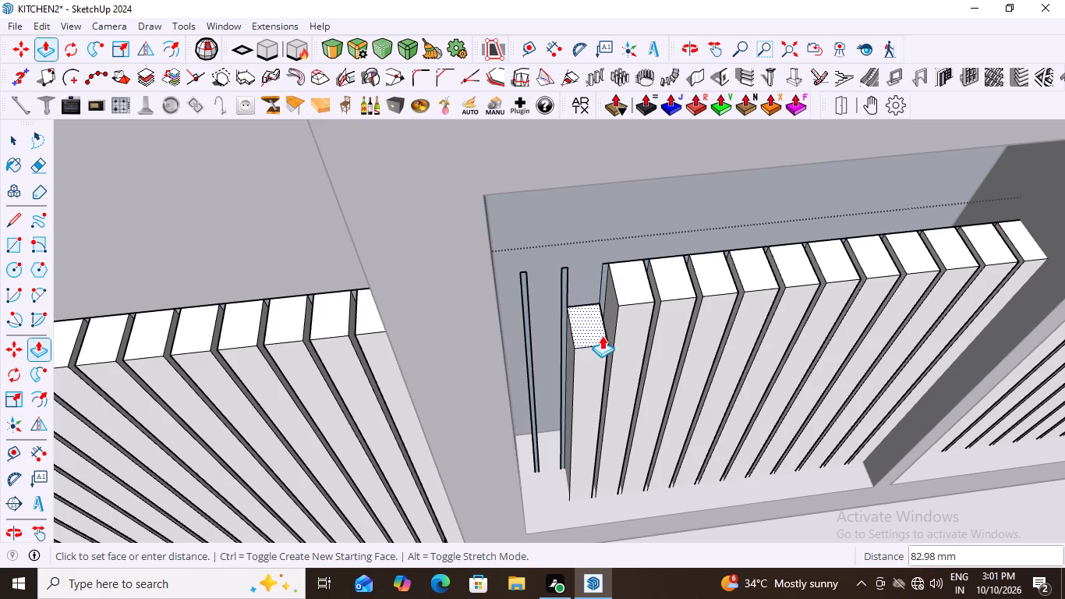
pyautogui.moveTo(602, 335); pyautogui.dragTo(599, 508)
pyautogui.moveTo(644, 498); pyautogui.dragTo(618, 343, button='middle')
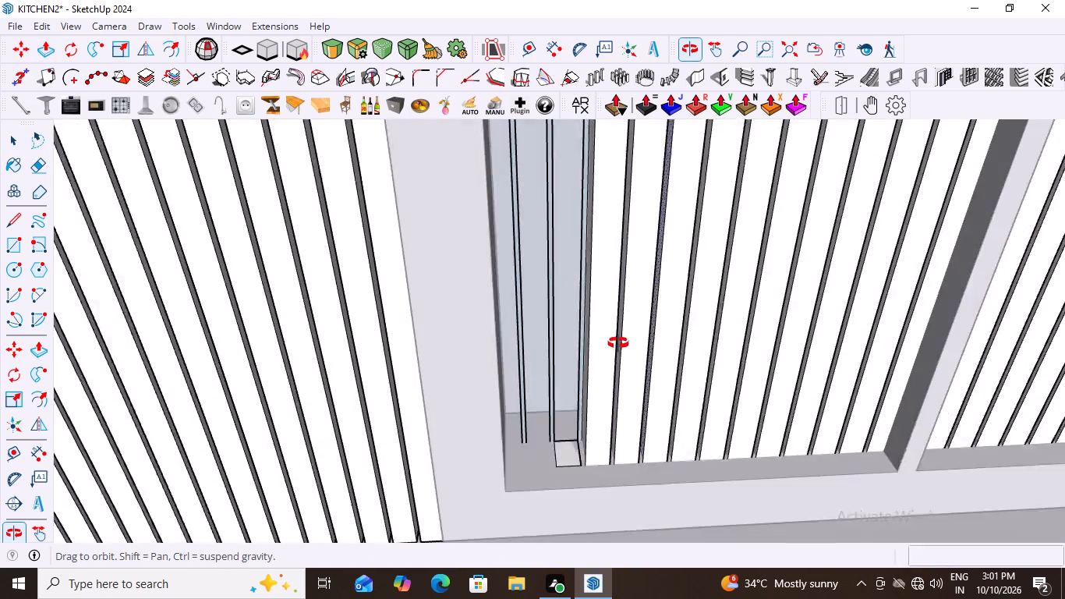
pyautogui.moveTo(618, 343); pyautogui.dragTo(618, 341, button='middle')
pyautogui.scroll(2, 519, 434)
# Push/Pull the third slat's top down a further 53 mm or so, below the window opening's bottom surface.
pyautogui.moveTo(570, 410); pyautogui.dragTo(570, 414)
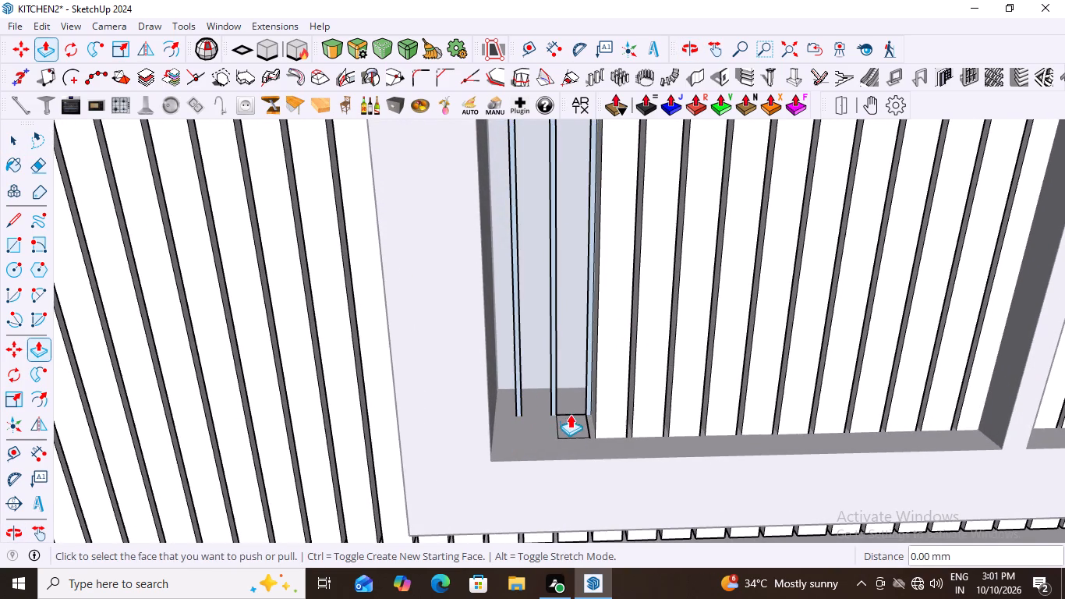
pyautogui.moveTo(570, 414); pyautogui.dragTo(577, 477)
pyautogui.scroll(8, 573, 423)
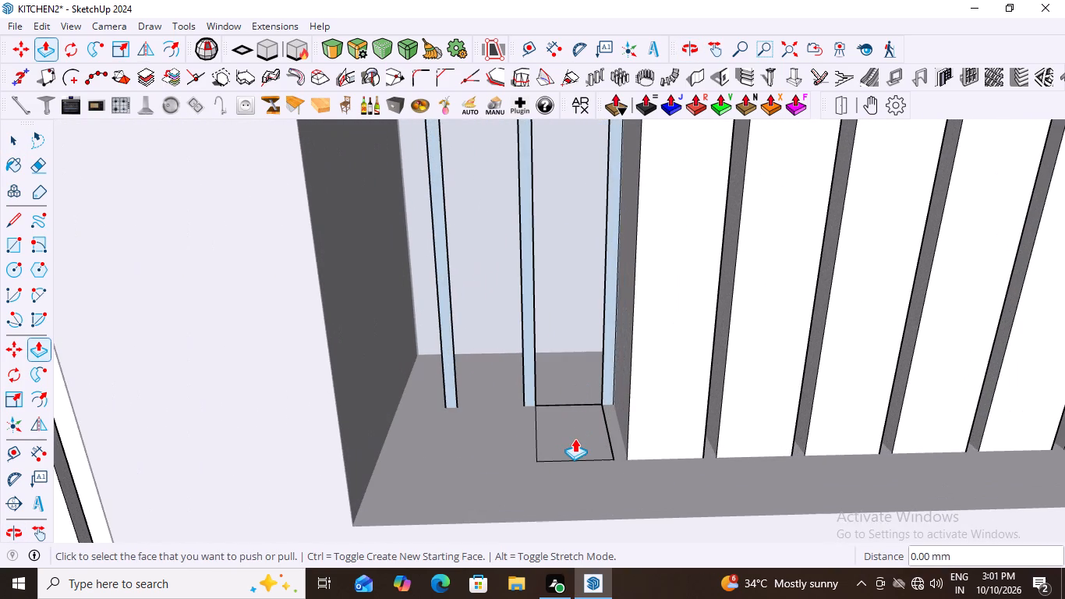
pyautogui.press('space')
pyautogui.click(567, 429)
pyautogui.tripleClick(568, 435)
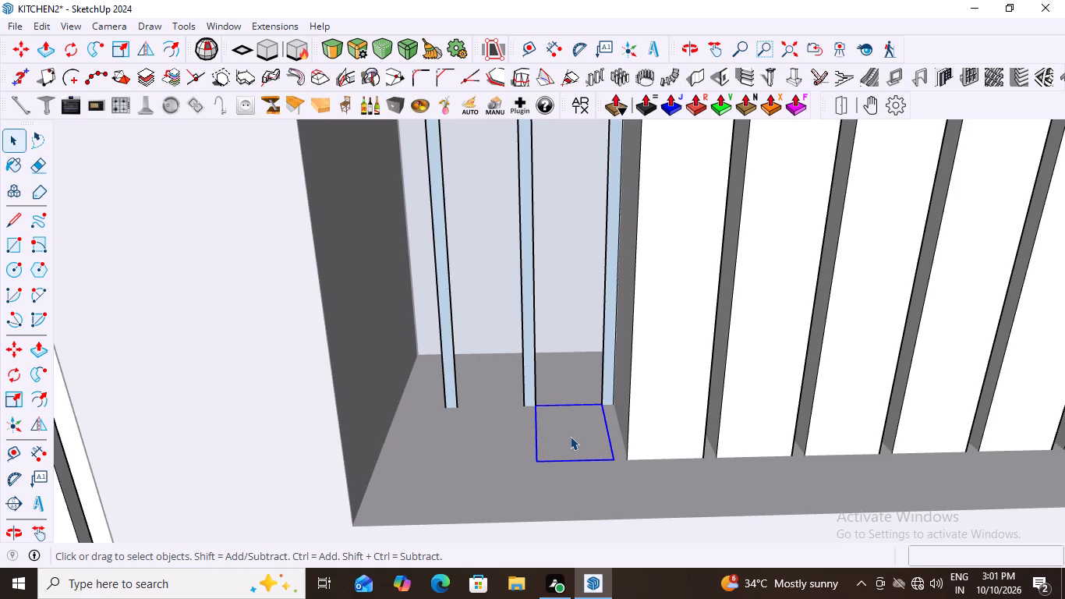
pyautogui.click(570, 436)
pyautogui.click(570, 436)
pyautogui.click(569, 428)
pyautogui.click(569, 428)
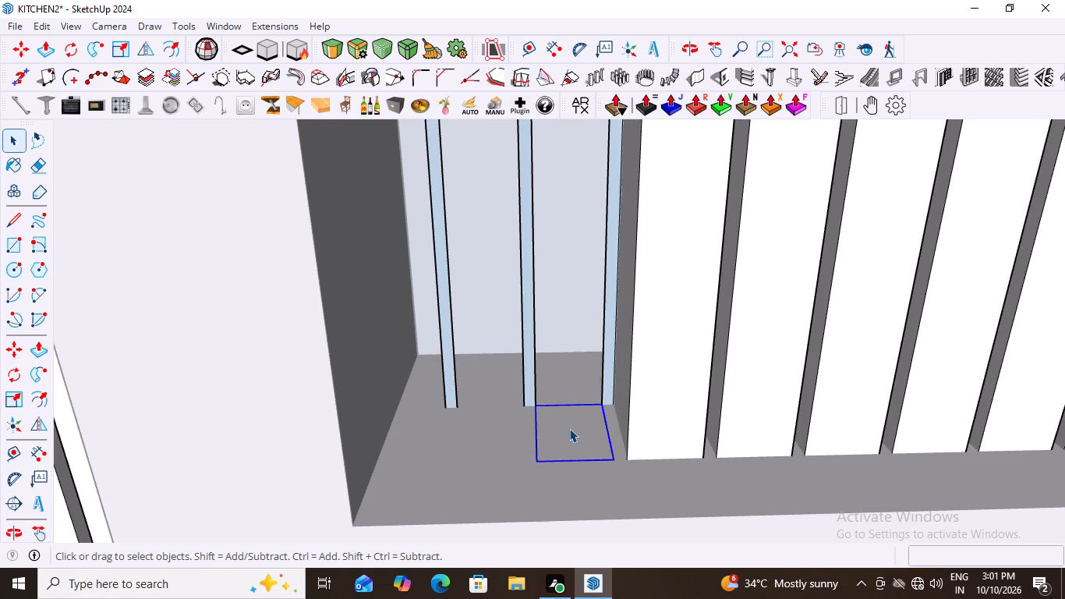
pyautogui.click(569, 428)
pyautogui.press('p')
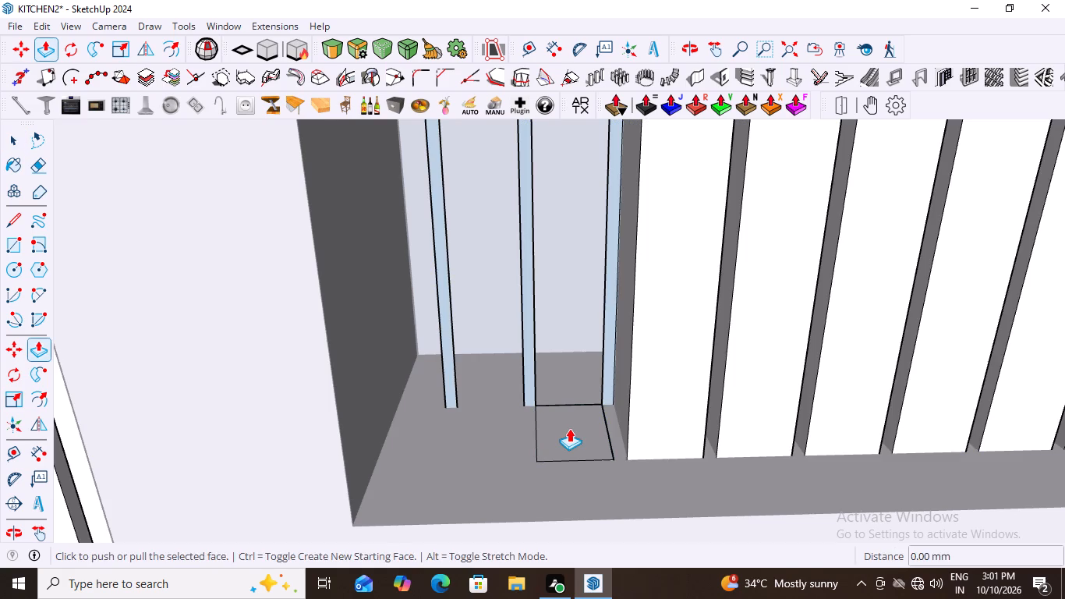
pyautogui.moveTo(569, 428); pyautogui.dragTo(584, 512)
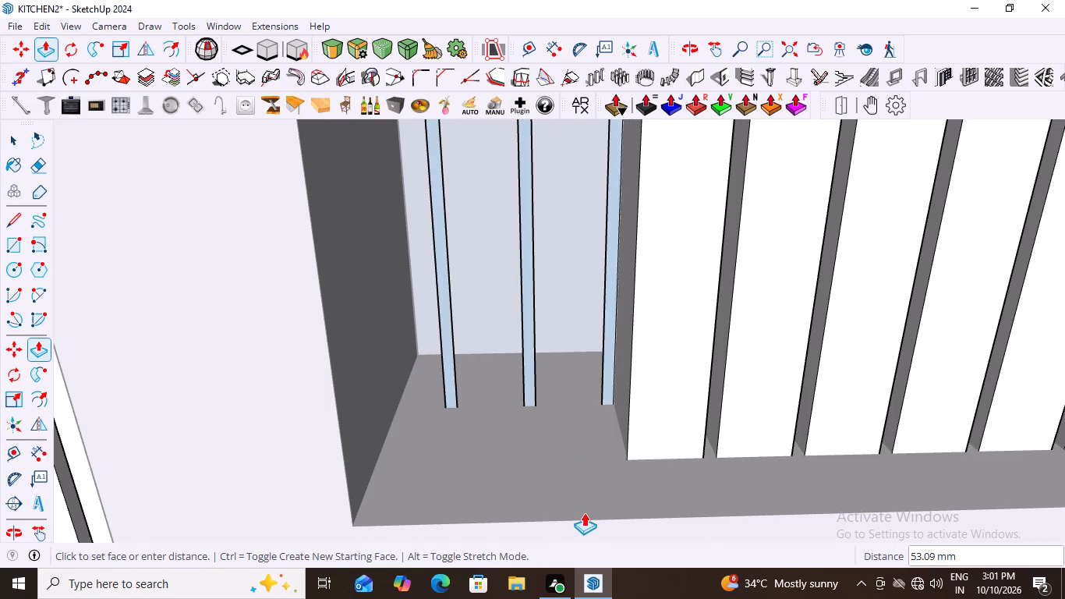
pyautogui.moveTo(584, 512); pyautogui.dragTo(586, 512)
pyautogui.moveTo(574, 446); pyautogui.dragTo(574, 427, button='middle')
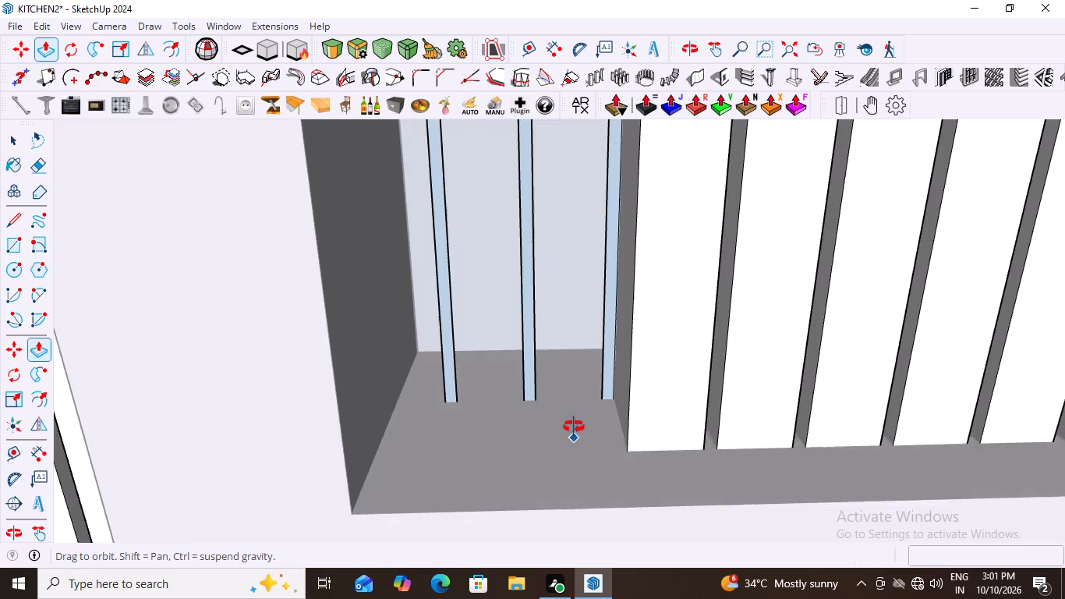
# Examine the third slat's lower end beneath the window frame and the slats still standing in the window opening.
pyautogui.moveTo(574, 427); pyautogui.dragTo(561, 339, button='middle')
pyautogui.scroll(-8, 564, 338)
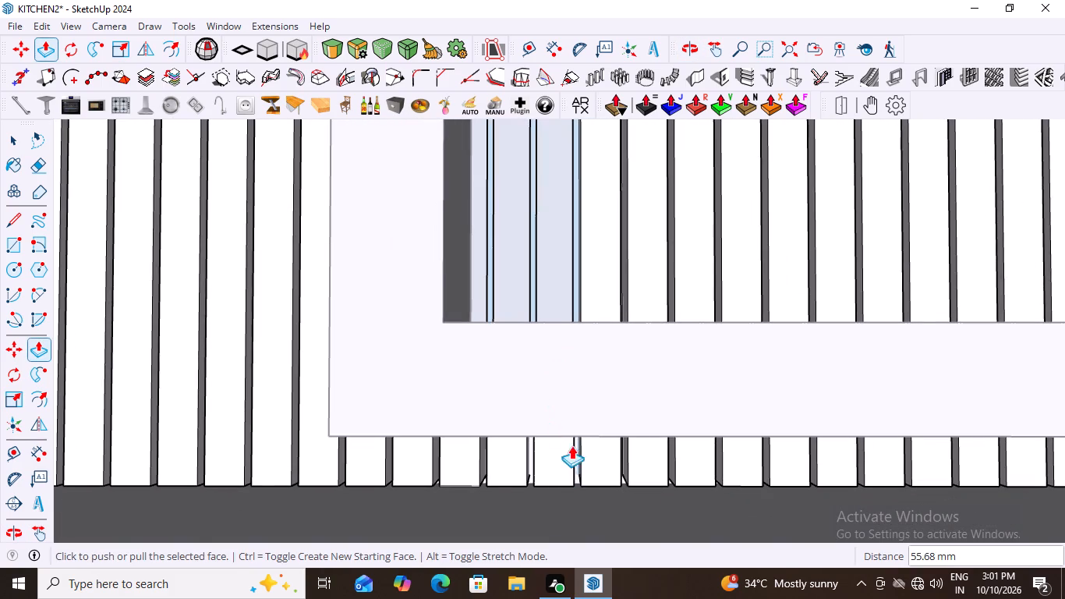
pyautogui.scroll(-1, 573, 439)
pyautogui.moveTo(573, 439); pyautogui.dragTo(582, 406, button='middle')
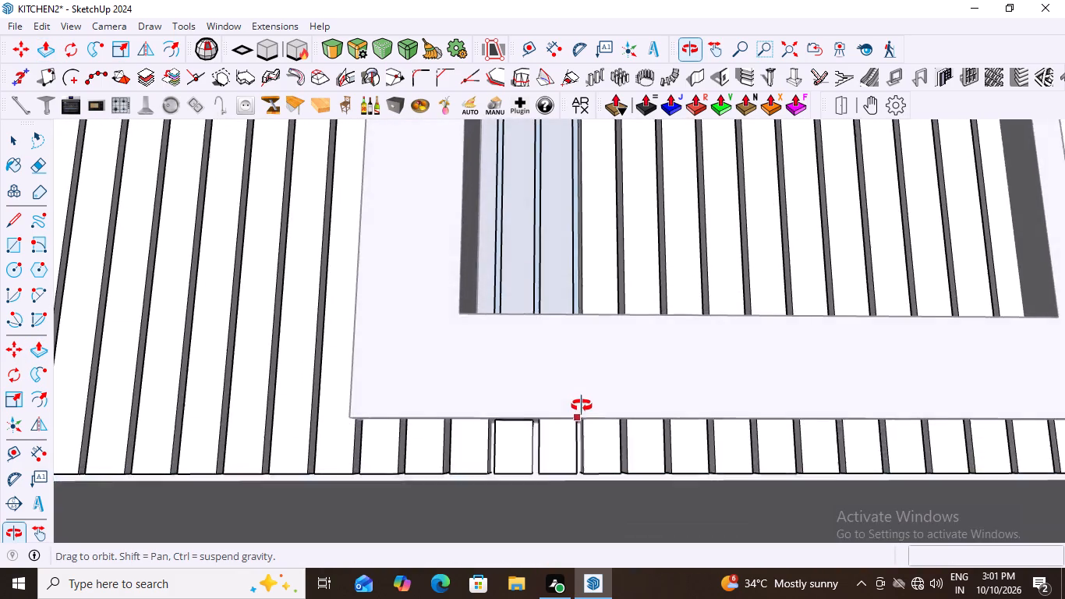
pyautogui.moveTo(582, 406); pyautogui.dragTo(578, 503, button='middle')
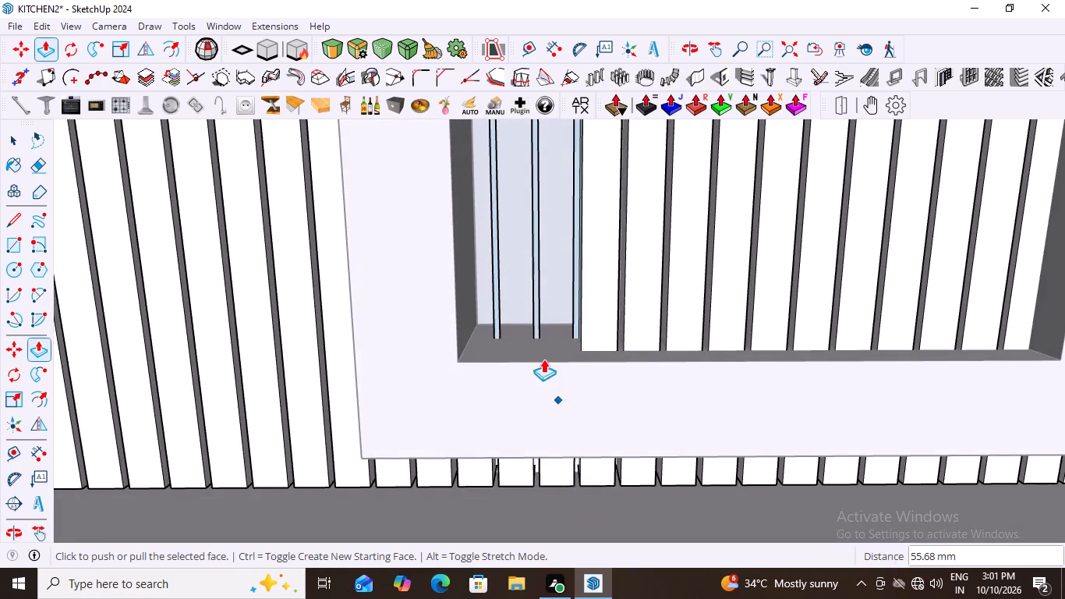
pyautogui.scroll(-5, 540, 362)
pyautogui.moveTo(563, 333); pyautogui.dragTo(580, 480, button='middle')
pyautogui.scroll(-6, 554, 394)
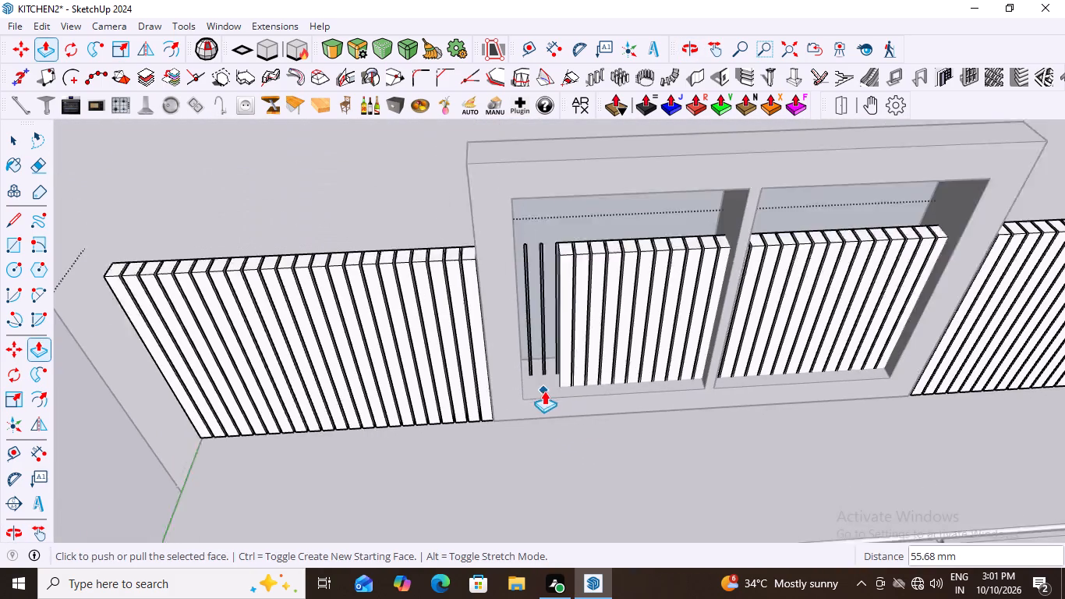
pyautogui.scroll(-2, 544, 391)
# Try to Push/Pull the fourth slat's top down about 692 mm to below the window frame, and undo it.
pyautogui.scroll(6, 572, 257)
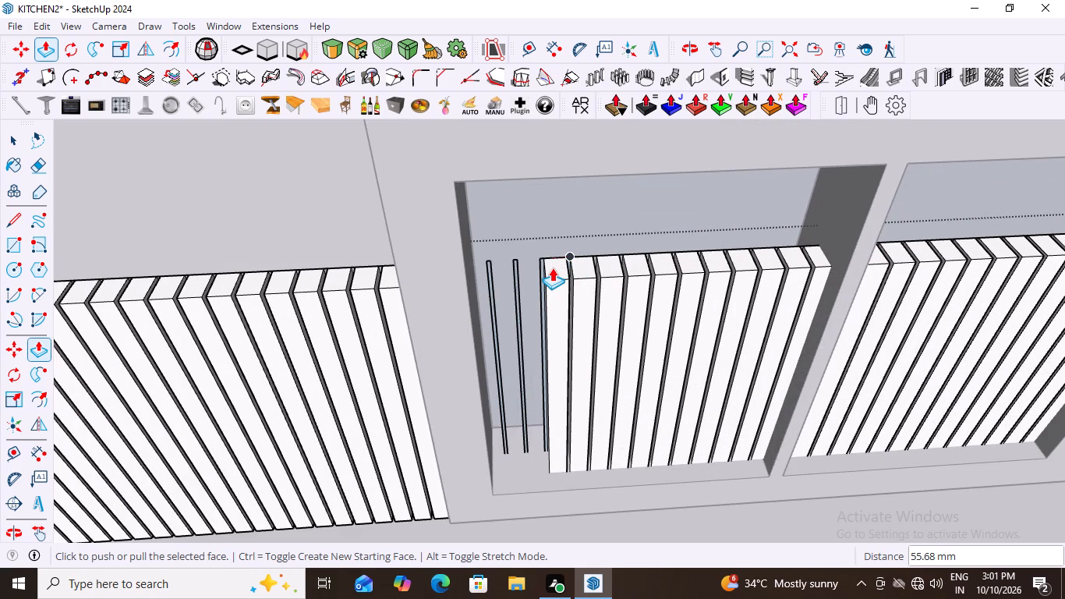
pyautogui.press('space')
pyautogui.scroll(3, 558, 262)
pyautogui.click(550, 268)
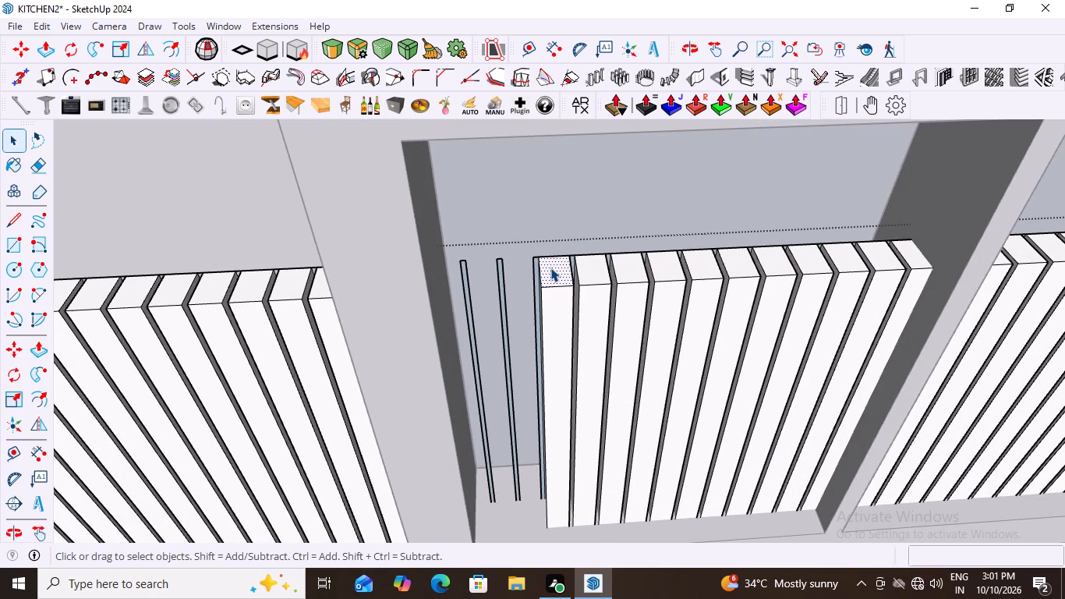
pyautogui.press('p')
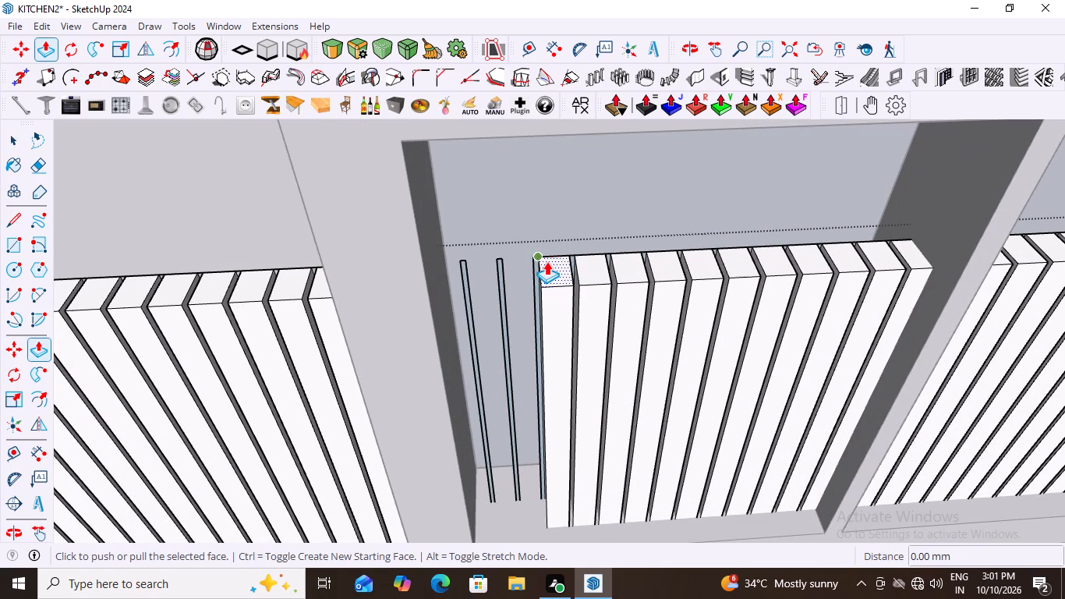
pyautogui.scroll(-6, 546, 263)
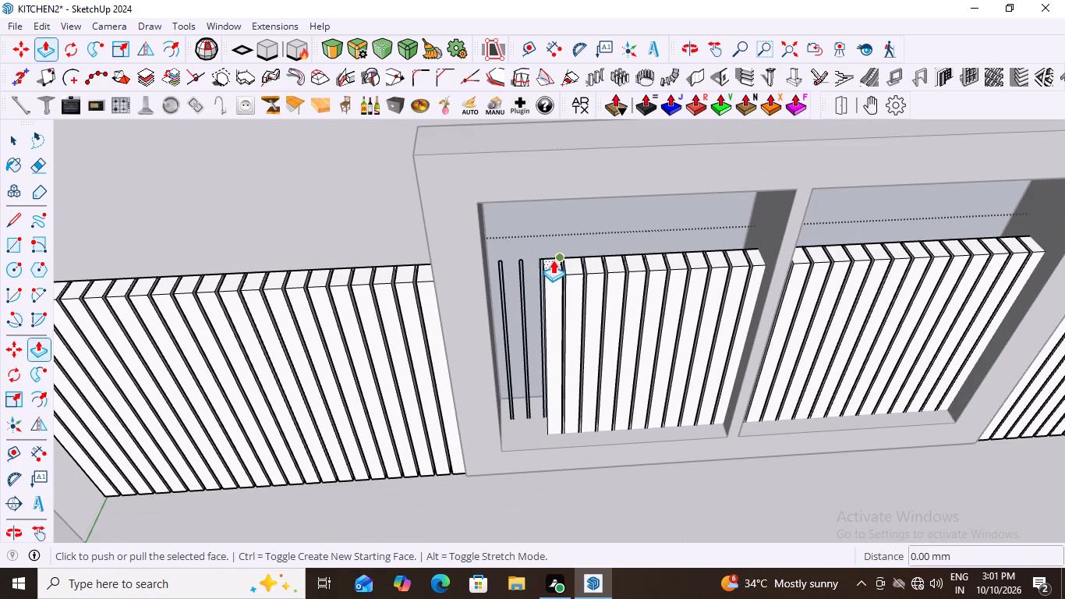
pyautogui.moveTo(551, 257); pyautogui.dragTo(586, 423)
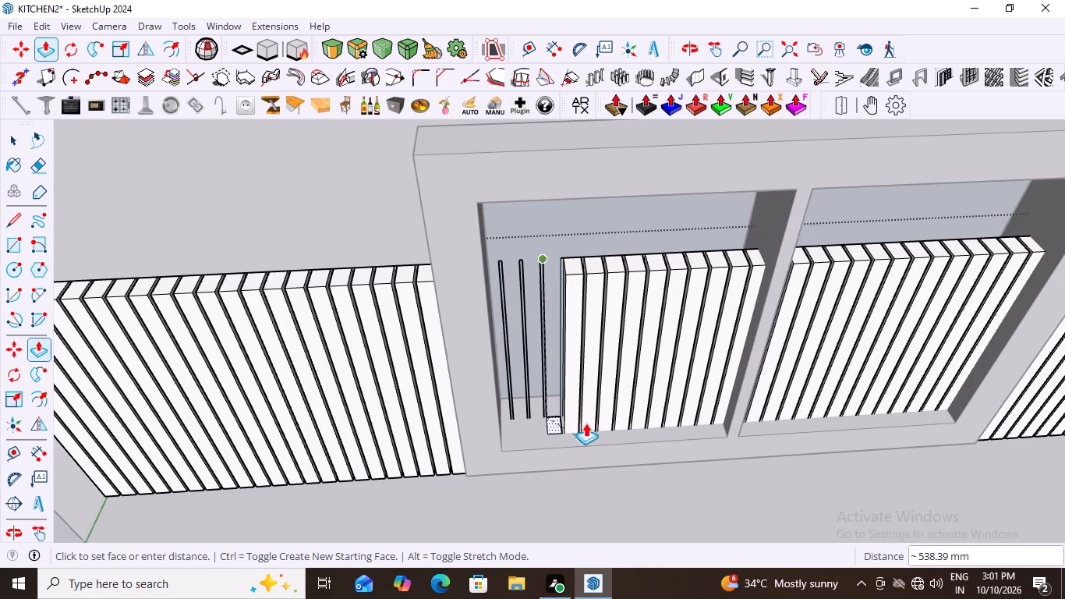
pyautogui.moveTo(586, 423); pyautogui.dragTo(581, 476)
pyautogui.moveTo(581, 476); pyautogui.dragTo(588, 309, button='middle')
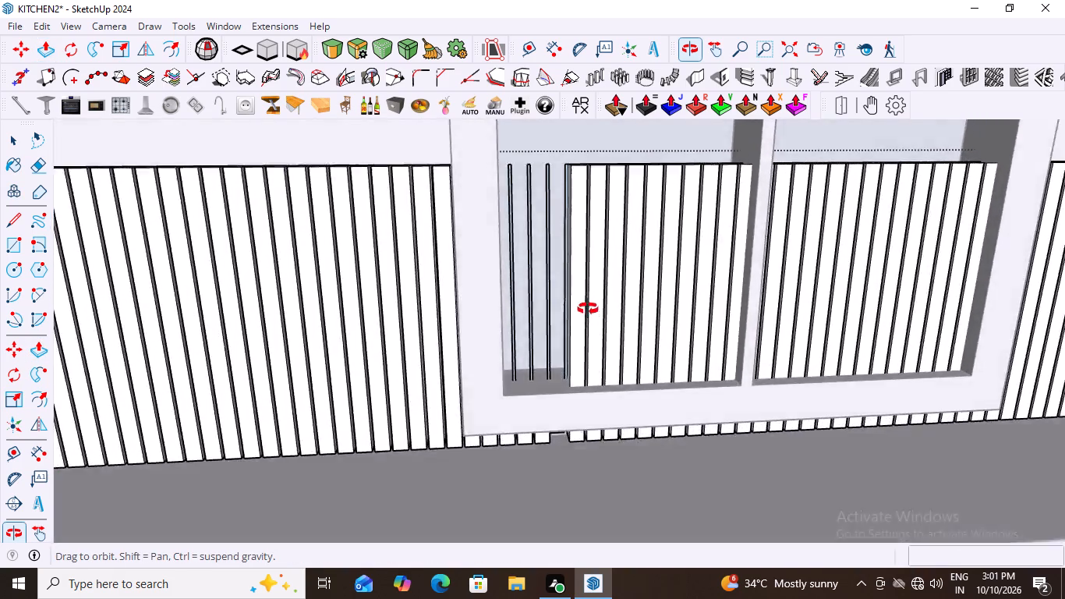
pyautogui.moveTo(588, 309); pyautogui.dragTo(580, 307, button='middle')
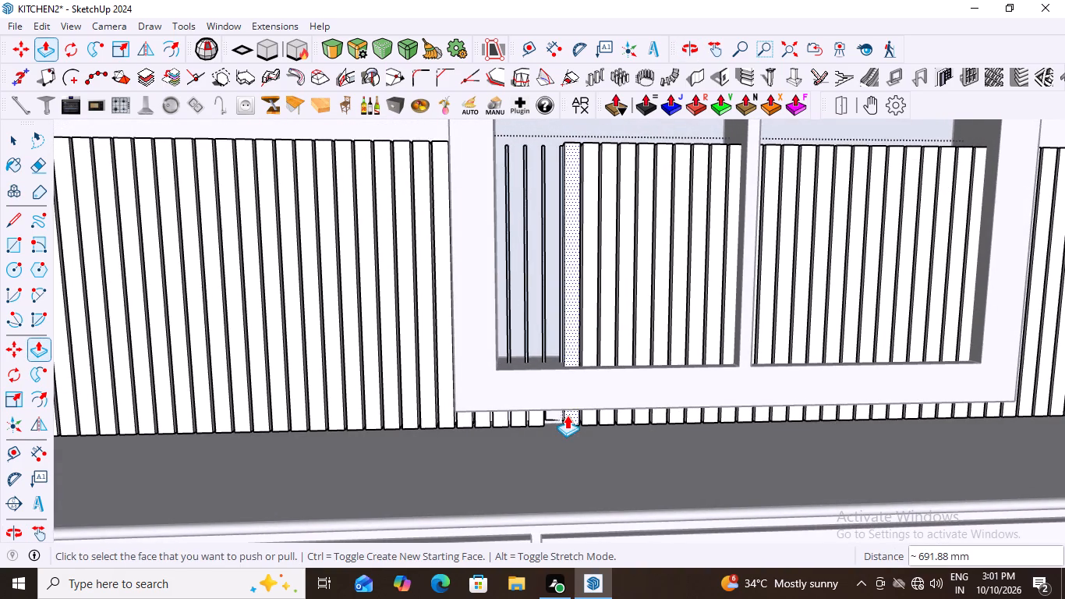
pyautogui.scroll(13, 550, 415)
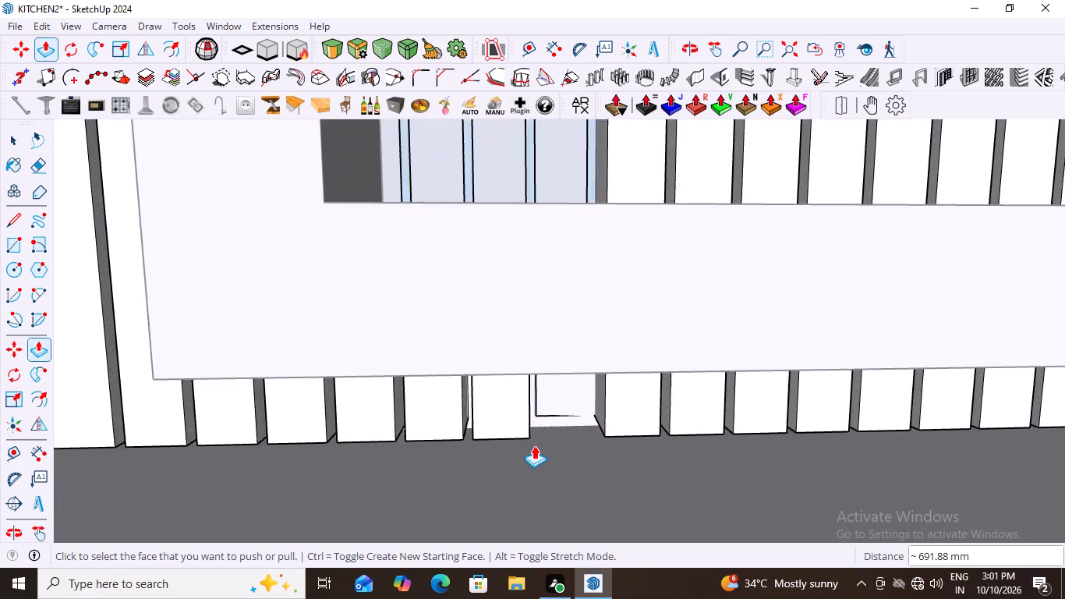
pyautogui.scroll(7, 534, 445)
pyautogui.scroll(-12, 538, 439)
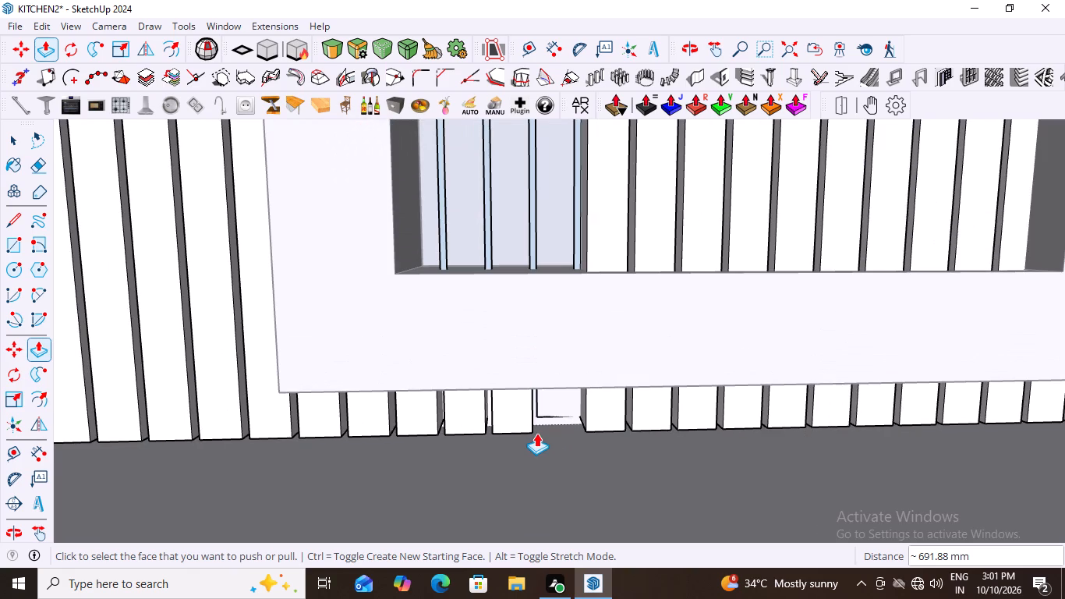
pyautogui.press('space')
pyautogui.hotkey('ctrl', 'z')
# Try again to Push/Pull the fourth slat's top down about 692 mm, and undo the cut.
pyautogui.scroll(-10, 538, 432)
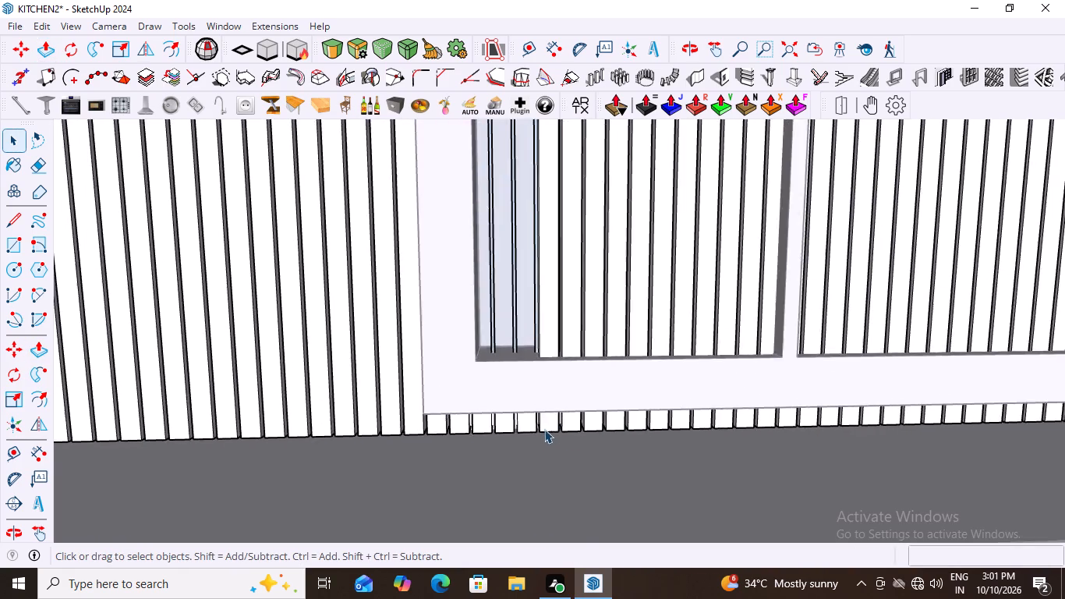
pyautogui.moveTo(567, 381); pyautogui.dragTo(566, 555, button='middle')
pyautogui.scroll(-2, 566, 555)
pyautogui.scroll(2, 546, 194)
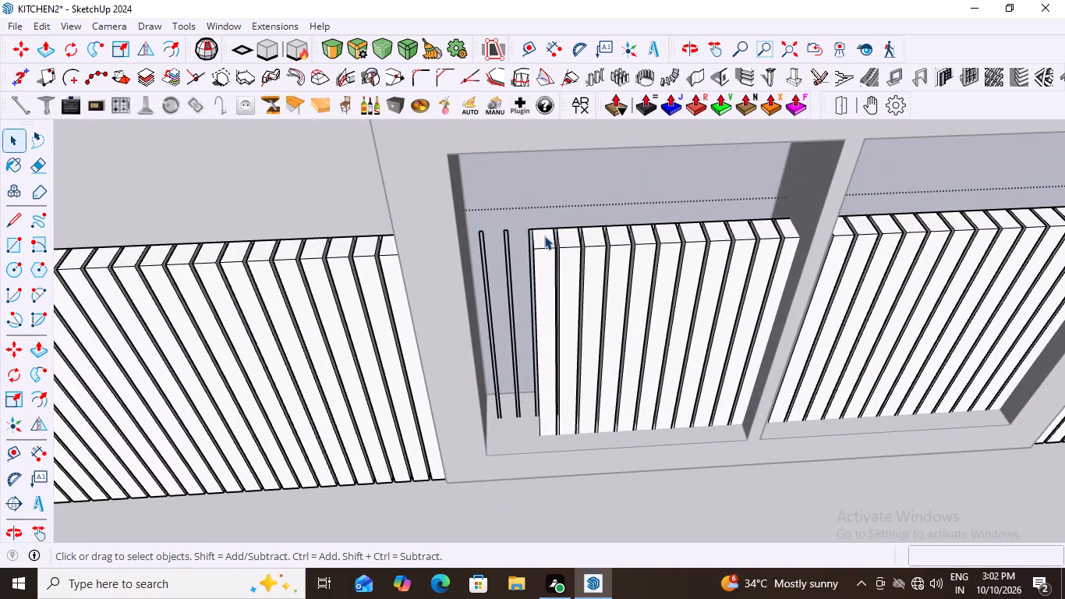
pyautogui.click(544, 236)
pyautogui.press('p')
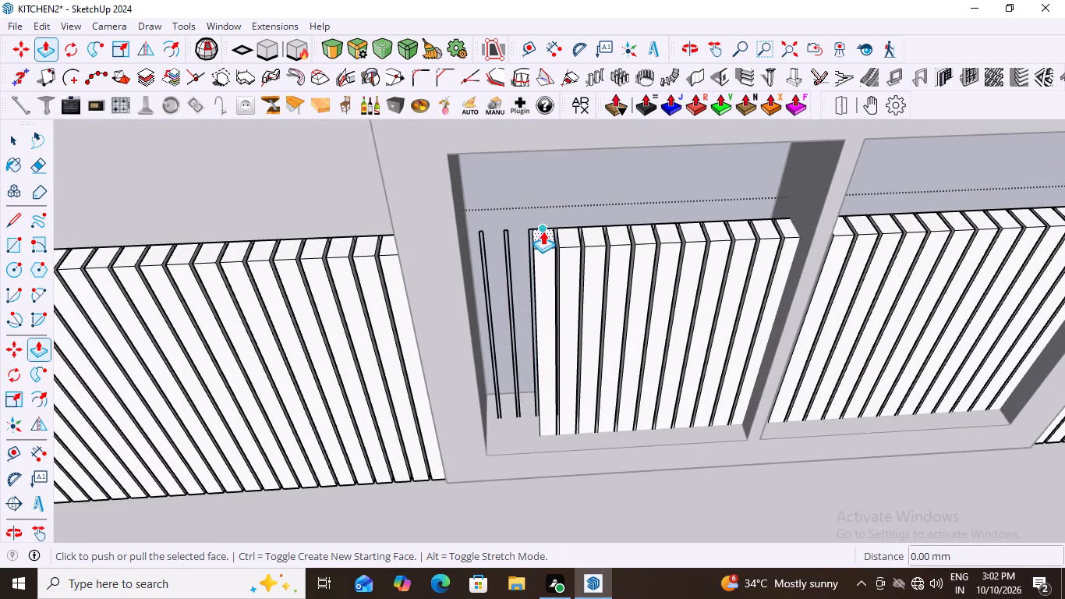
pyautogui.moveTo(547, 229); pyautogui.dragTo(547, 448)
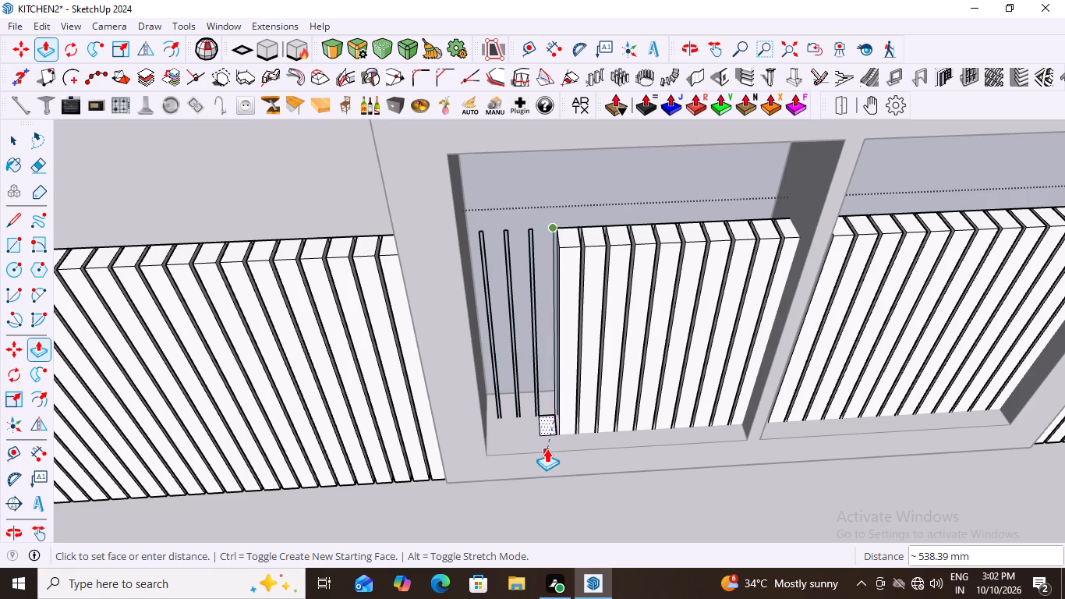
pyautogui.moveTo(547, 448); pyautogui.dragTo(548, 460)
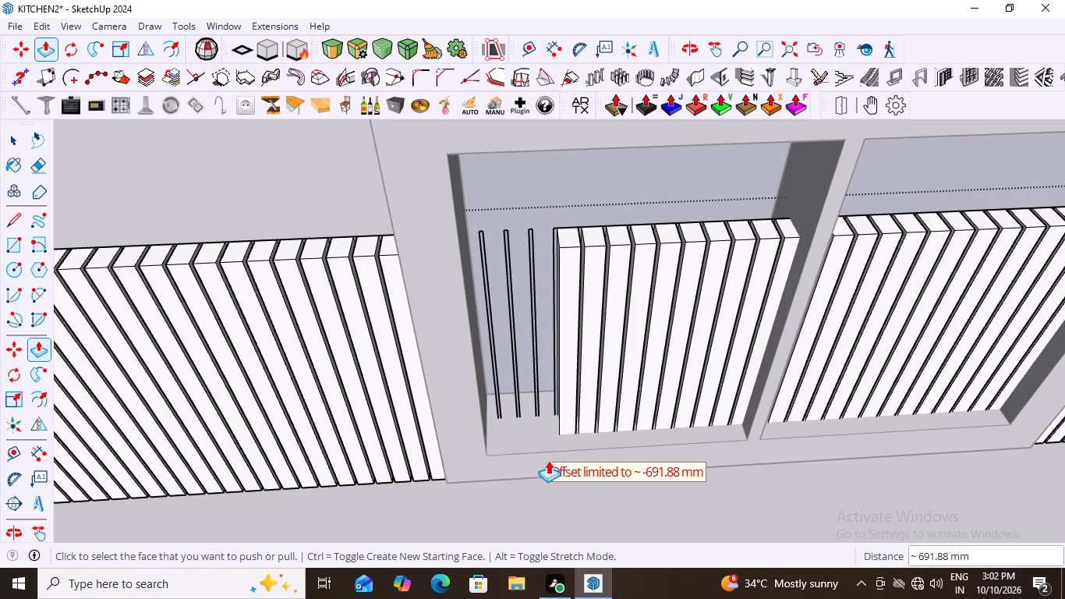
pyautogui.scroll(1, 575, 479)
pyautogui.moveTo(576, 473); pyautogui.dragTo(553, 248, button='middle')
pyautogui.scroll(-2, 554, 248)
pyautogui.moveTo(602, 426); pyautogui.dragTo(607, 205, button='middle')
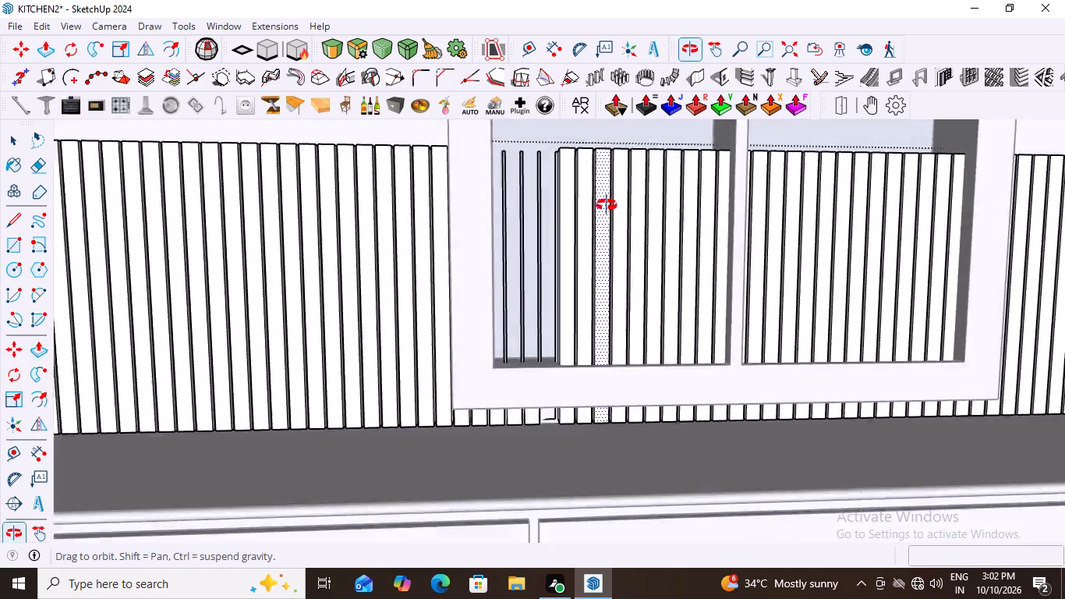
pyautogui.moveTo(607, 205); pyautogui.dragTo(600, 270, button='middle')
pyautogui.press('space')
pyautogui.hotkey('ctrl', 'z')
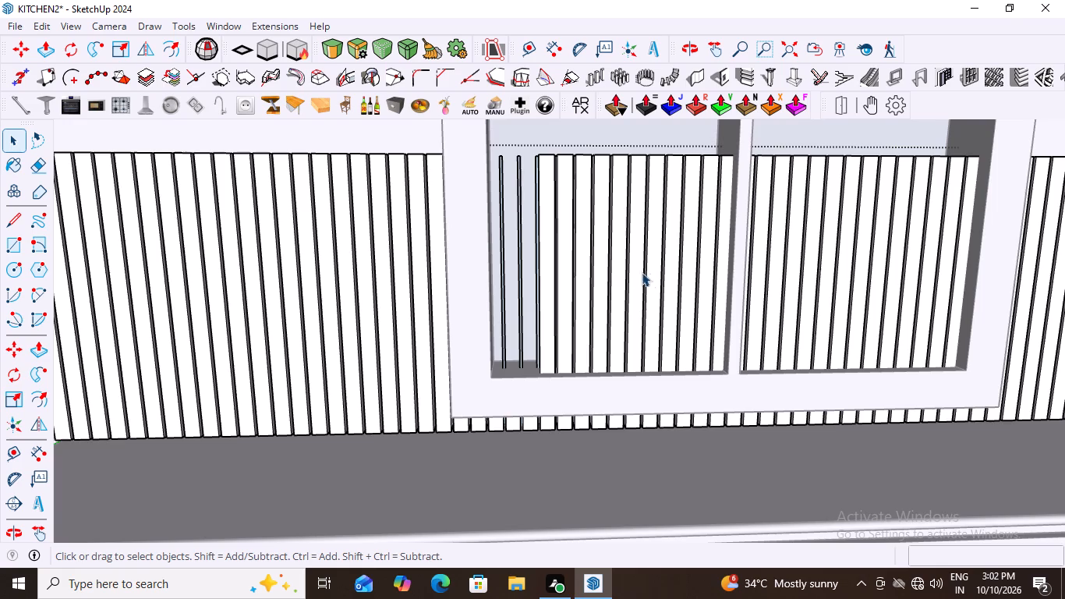
# Push/Pull the fourth slat's top down about 670 mm, to just below the window frame's bottom rail.
pyautogui.scroll(-4, 628, 271)
pyautogui.moveTo(561, 232); pyautogui.dragTo(567, 440, button='middle')
pyautogui.scroll(-4, 589, 282)
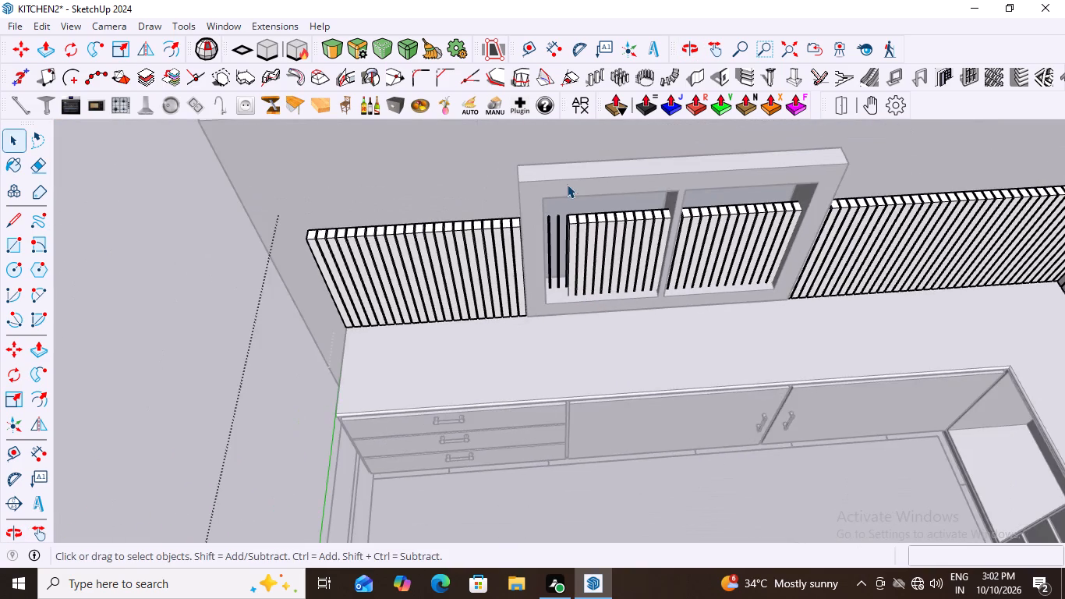
pyautogui.scroll(15, 567, 184)
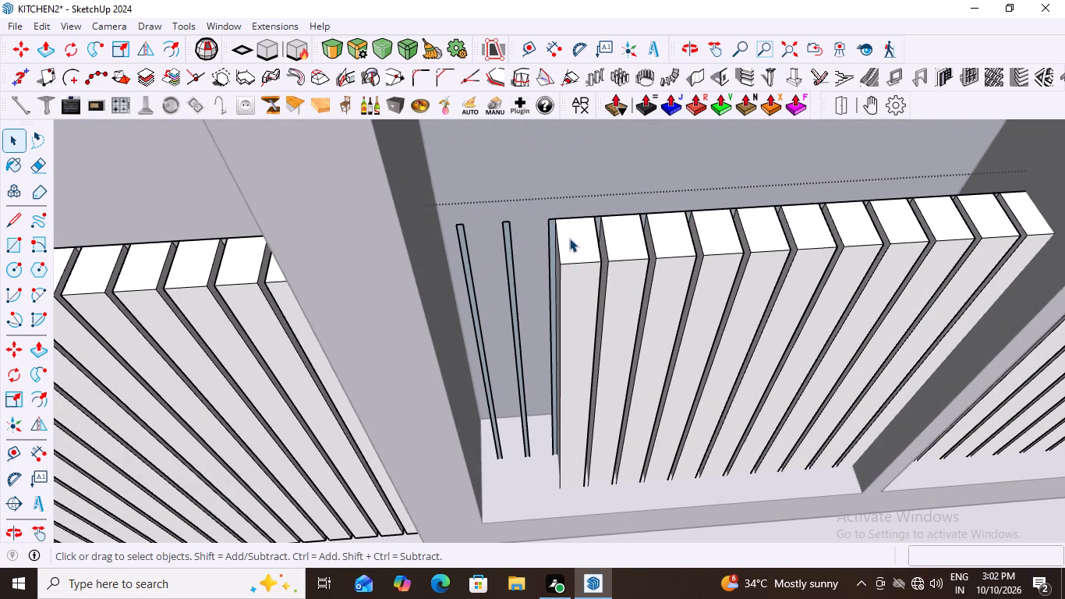
pyautogui.click(569, 238)
pyautogui.press('p')
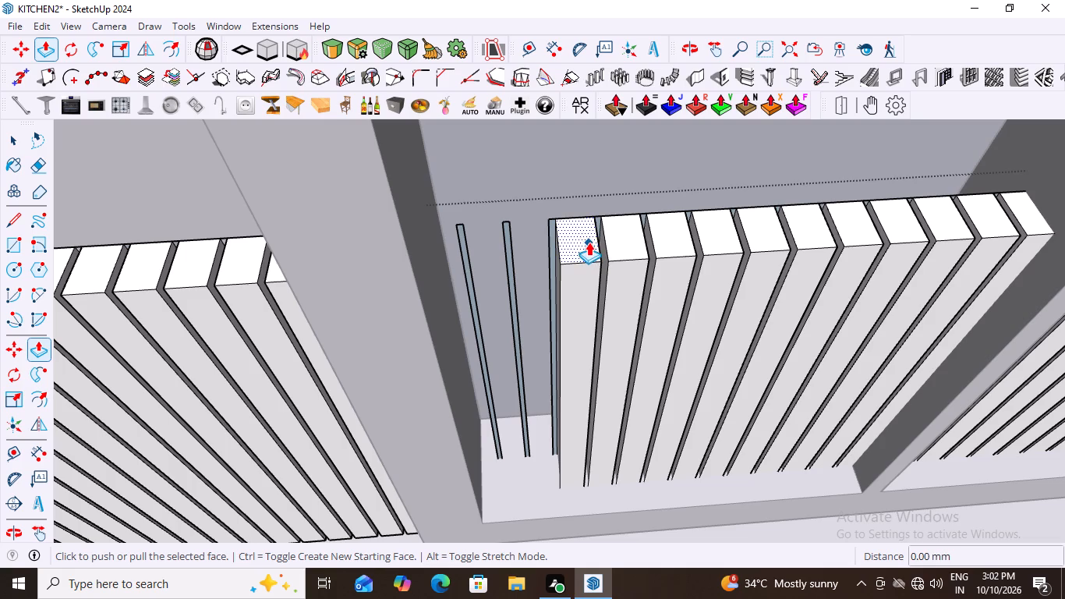
pyautogui.moveTo(578, 282); pyautogui.dragTo(557, 473)
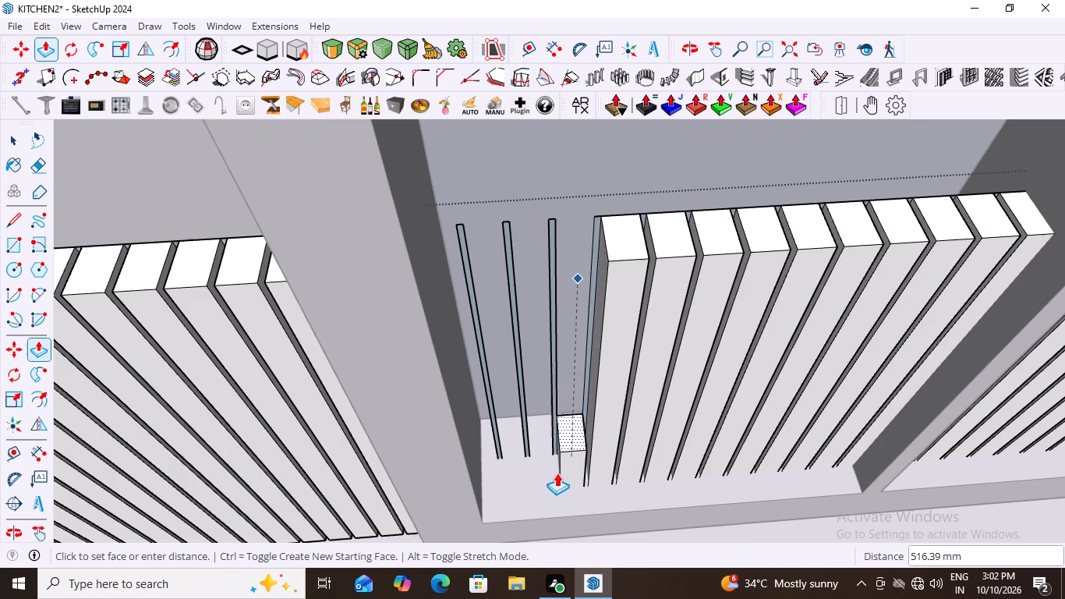
pyautogui.moveTo(557, 473); pyautogui.dragTo(557, 482)
# Push/Pull the fourth slat's top back up about 24 mm until it reaches behind the window frame's bottom rail.
pyautogui.moveTo(565, 431); pyautogui.dragTo(587, 96, button='middle')
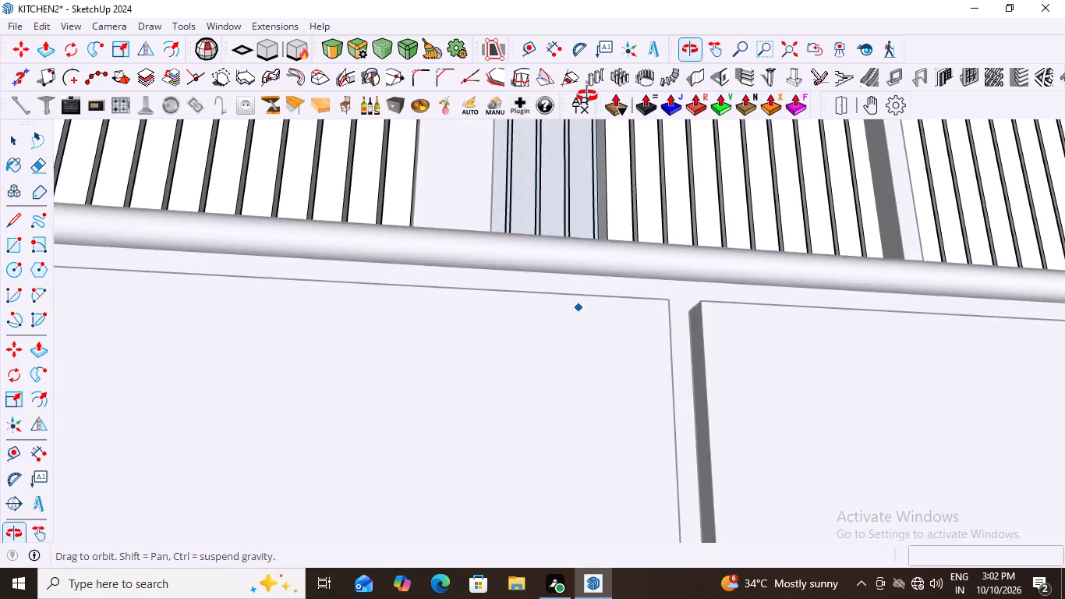
pyautogui.moveTo(587, 96); pyautogui.dragTo(573, 193, button='middle')
pyautogui.scroll(9, 567, 446)
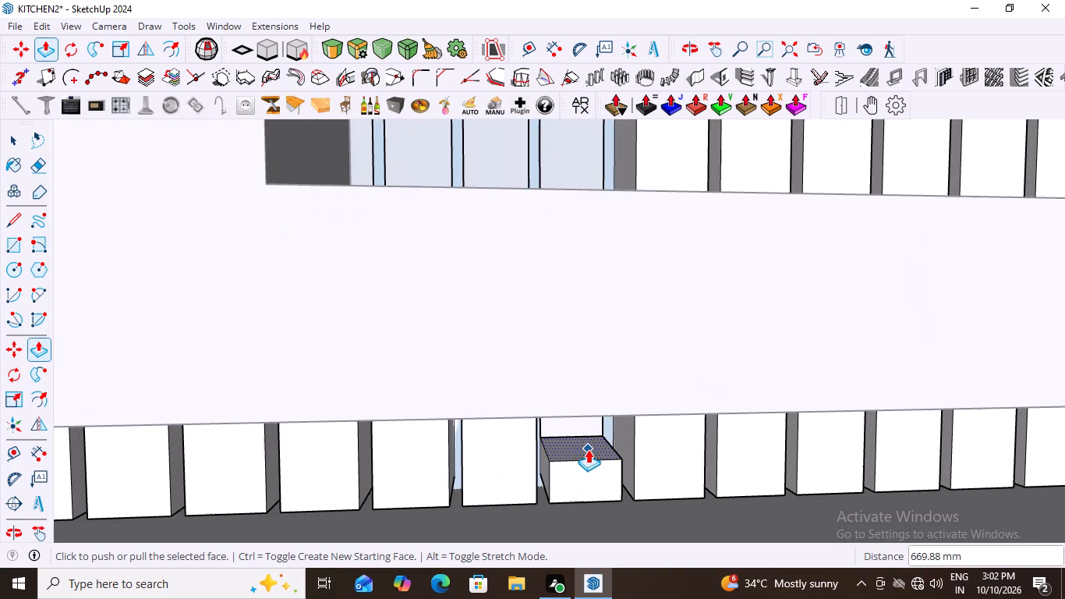
pyautogui.moveTo(585, 438); pyautogui.dragTo(593, 408)
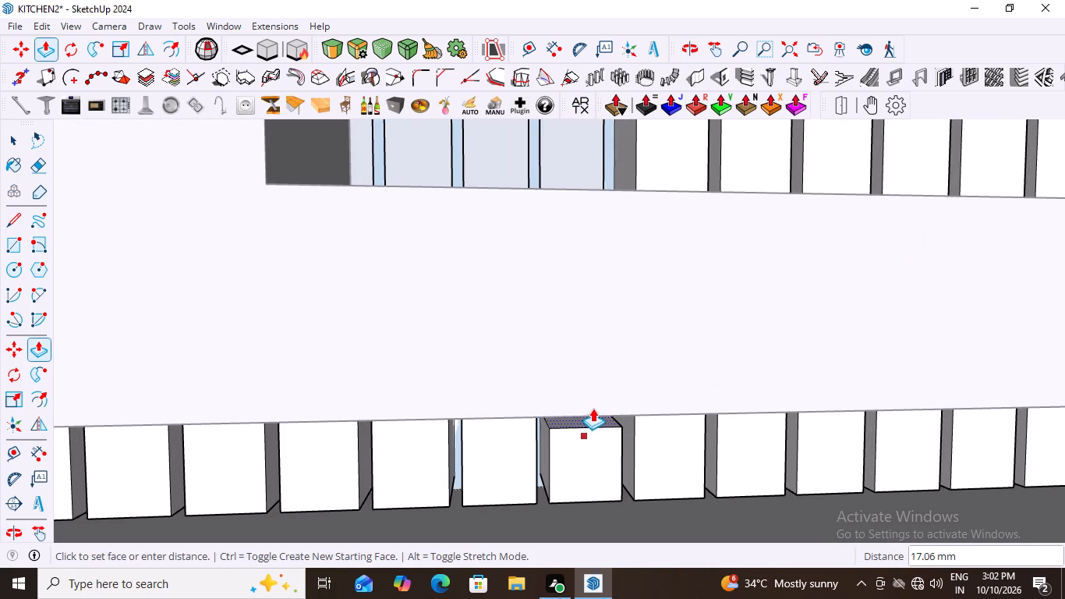
pyautogui.moveTo(593, 408); pyautogui.dragTo(639, 402)
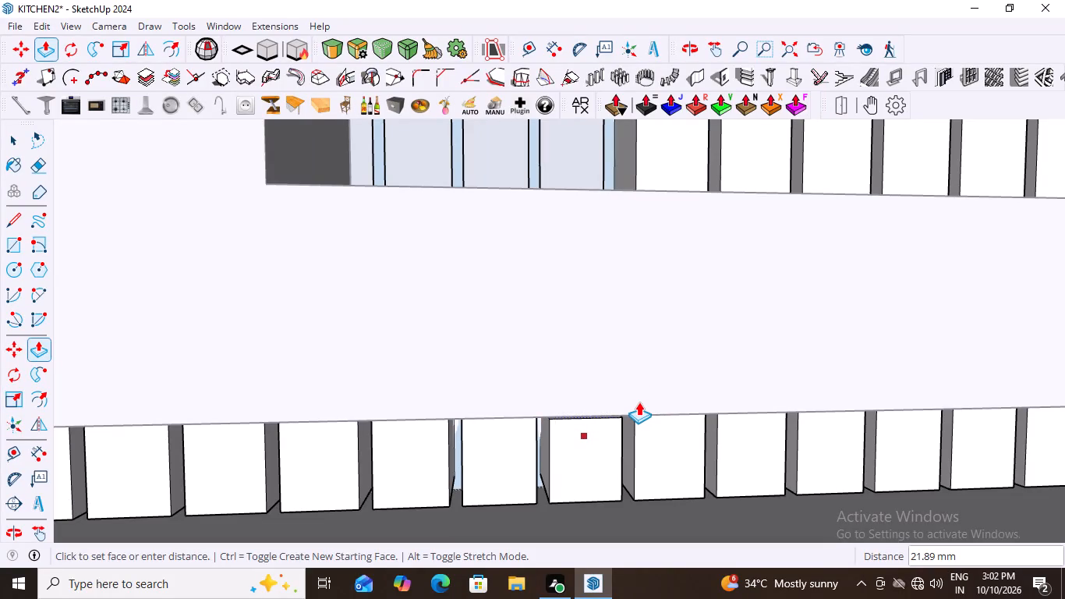
pyautogui.moveTo(639, 402); pyautogui.dragTo(646, 398)
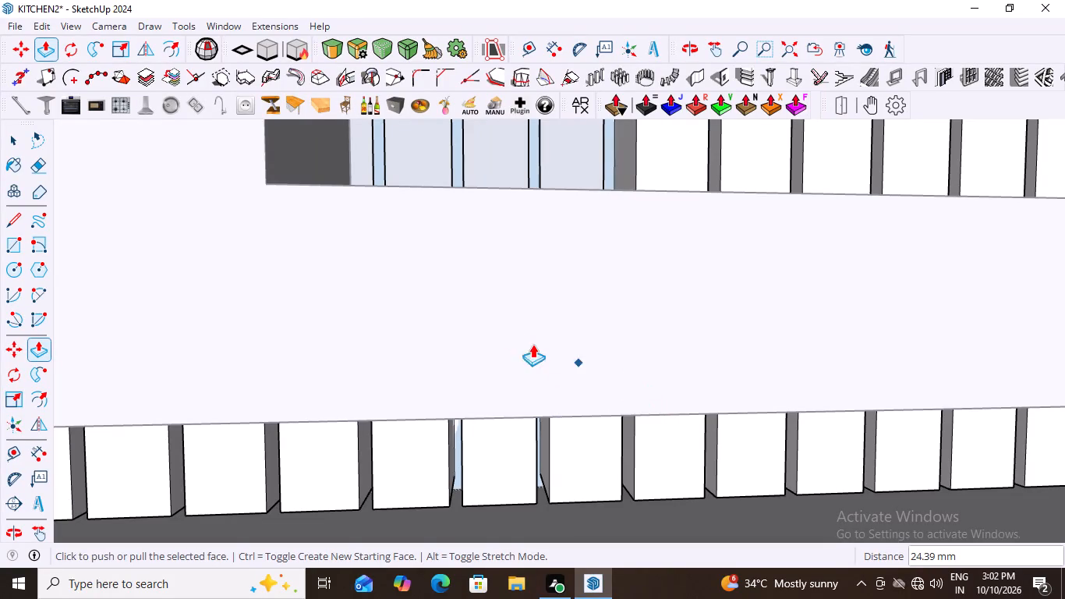
# Examine the window opening around the four shortened slats and the thin strips between them.
pyautogui.scroll(-12, 515, 331)
pyautogui.moveTo(621, 356); pyautogui.dragTo(598, 530, button='middle')
pyautogui.press('space')
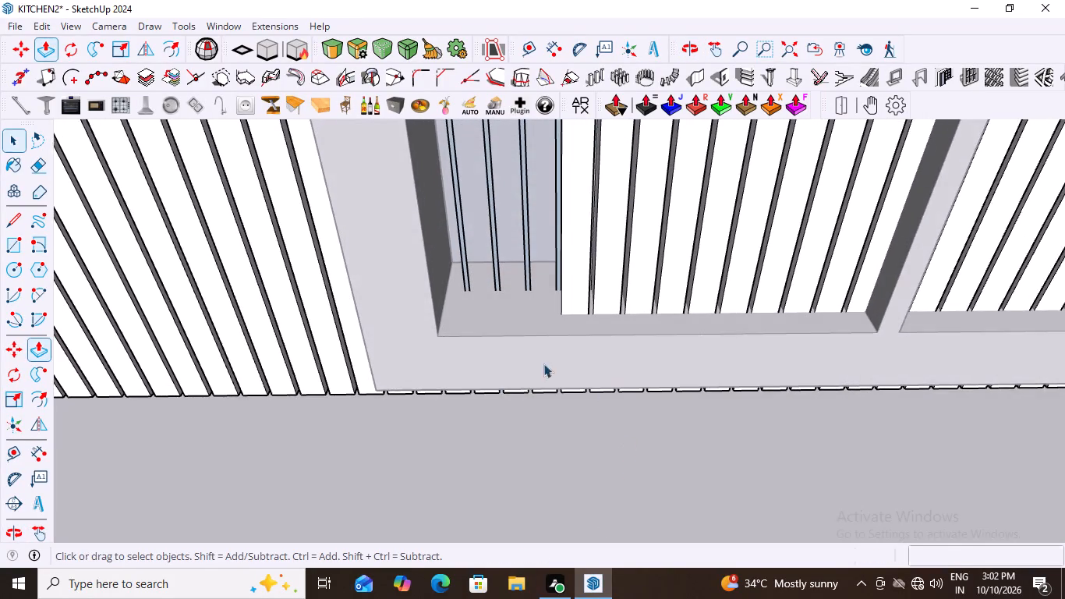
pyautogui.scroll(-11, 526, 341)
pyautogui.scroll(1, 564, 328)
pyautogui.moveTo(565, 328); pyautogui.dragTo(587, 329, button='middle')
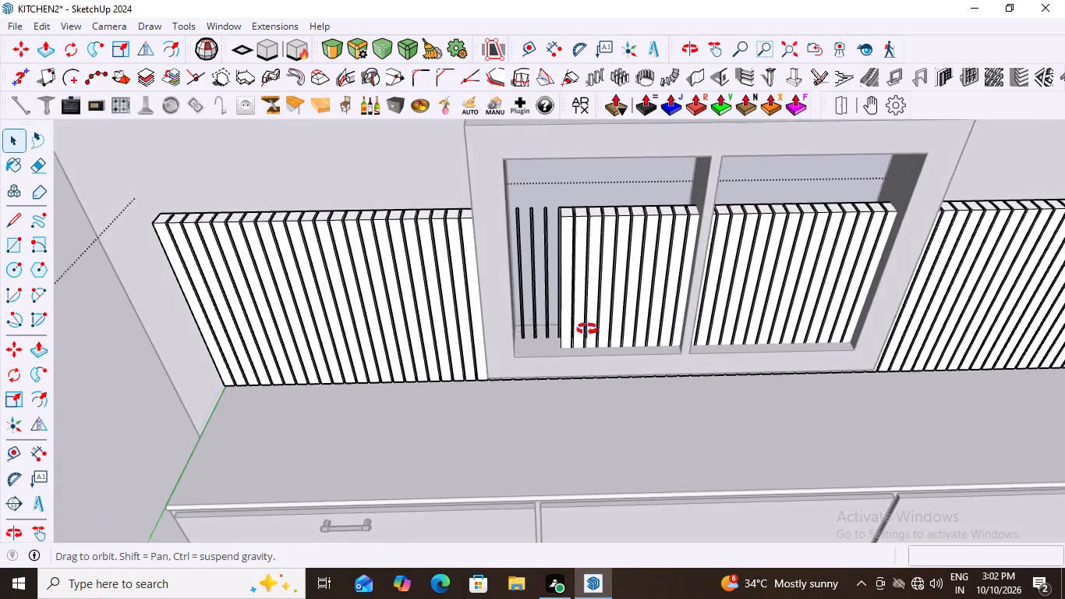
pyautogui.moveTo(587, 329); pyautogui.dragTo(559, 218, button='middle')
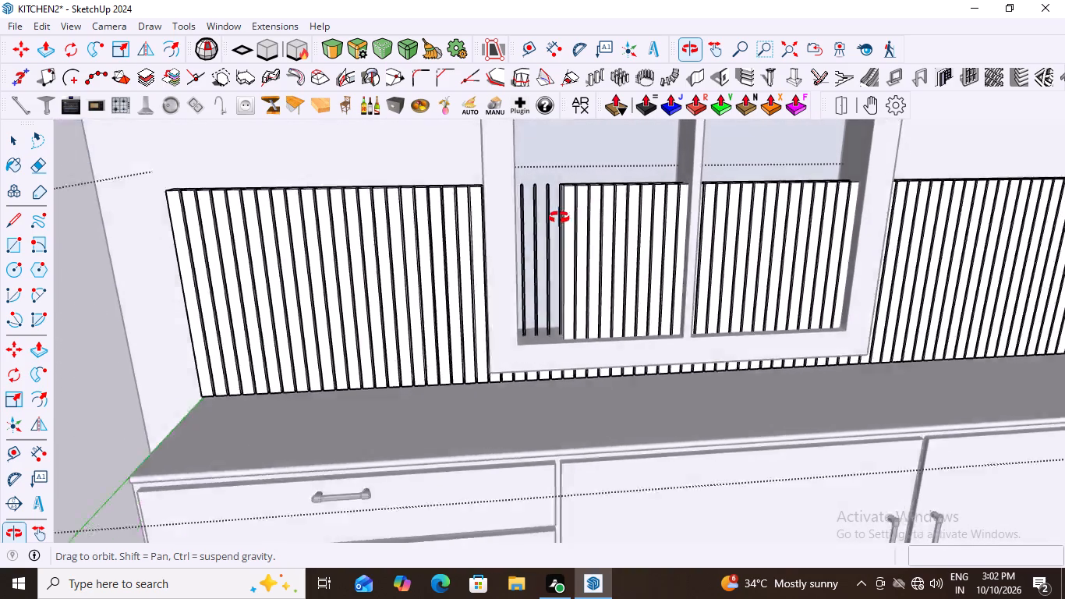
pyautogui.moveTo(559, 218); pyautogui.dragTo(624, 252, button='middle')
pyautogui.scroll(8, 556, 249)
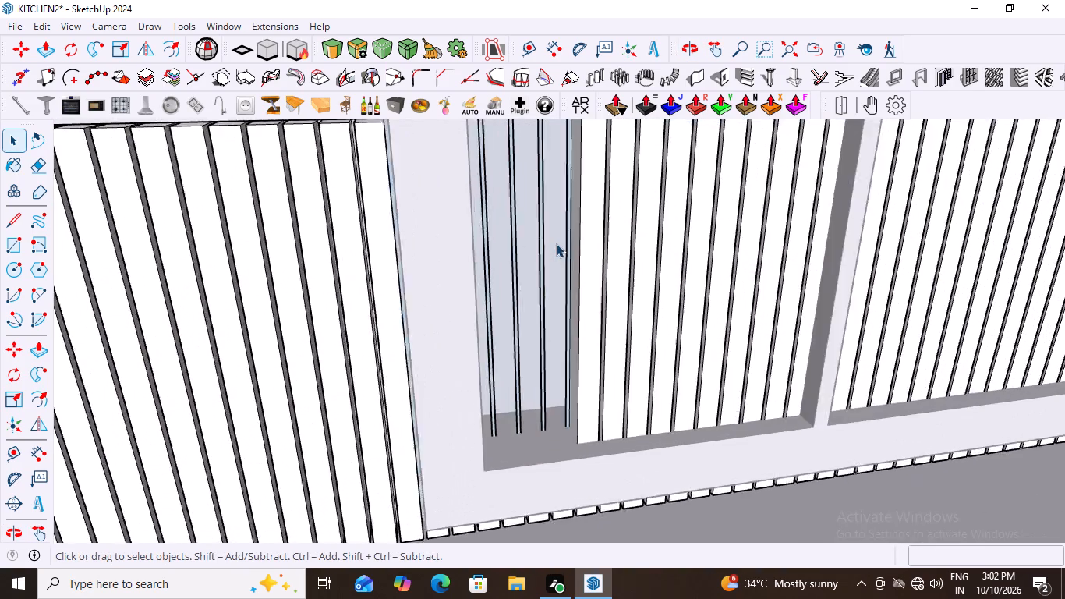
pyautogui.scroll(2, 556, 243)
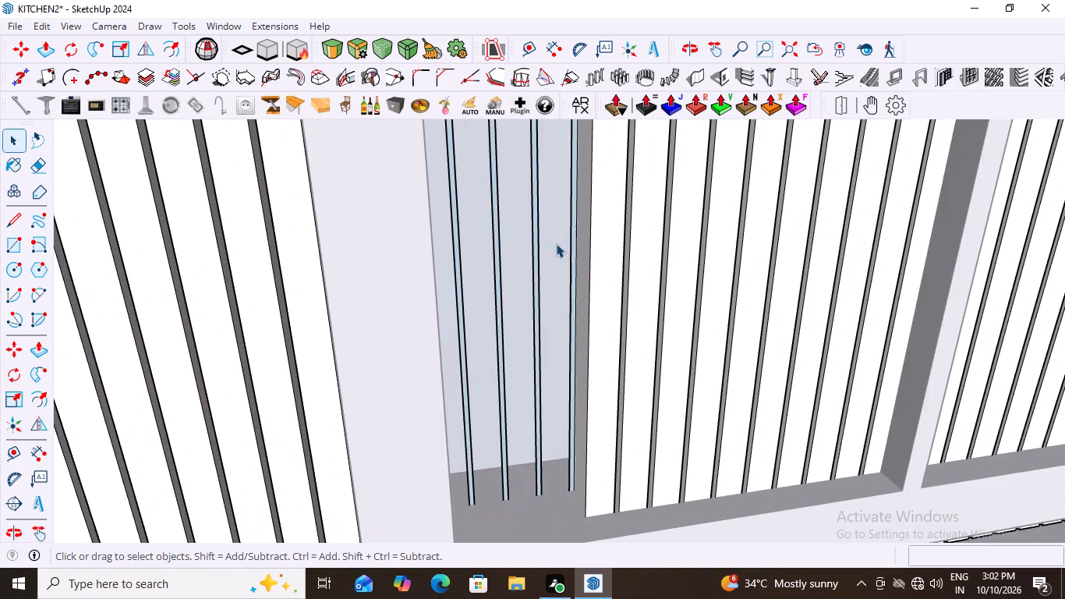
pyautogui.scroll(4, 504, 327)
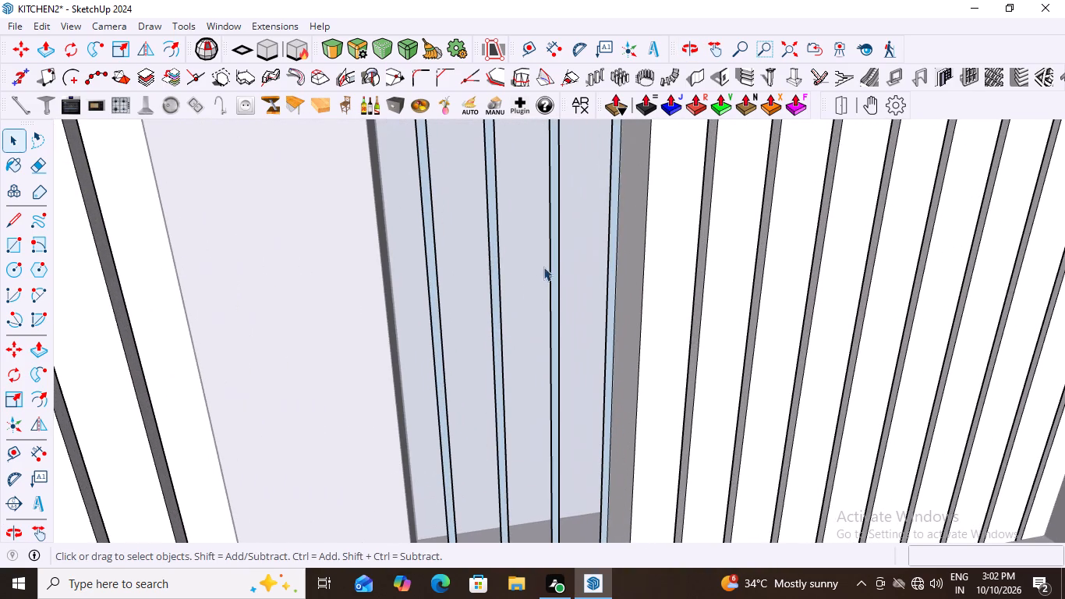
# Delete the four thin leftover strips standing in the first window pane above the shortened slats.
pyautogui.scroll(-3, 493, 305)
pyautogui.moveTo(434, 292); pyautogui.dragTo(554, 321)
pyautogui.moveTo(551, 292); pyautogui.dragTo(439, 317)
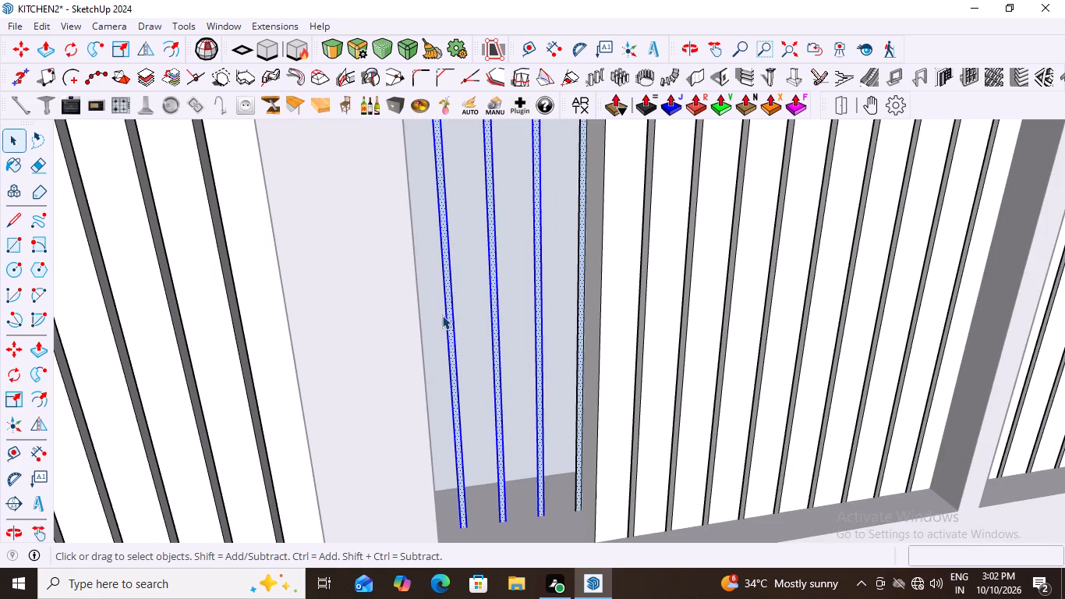
pyautogui.scroll(-10, 456, 307)
pyautogui.press('Delete')
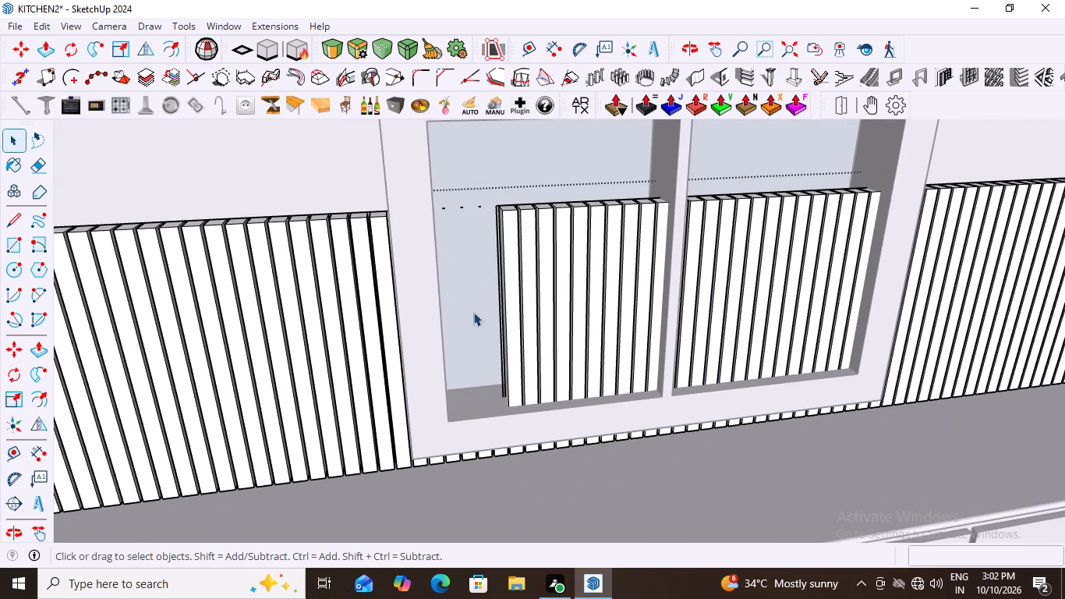
# Delete the short leftover edges along the guide line where the tops of the removed slats were.
pyautogui.scroll(9, 459, 227)
pyautogui.scroll(-2, 466, 213)
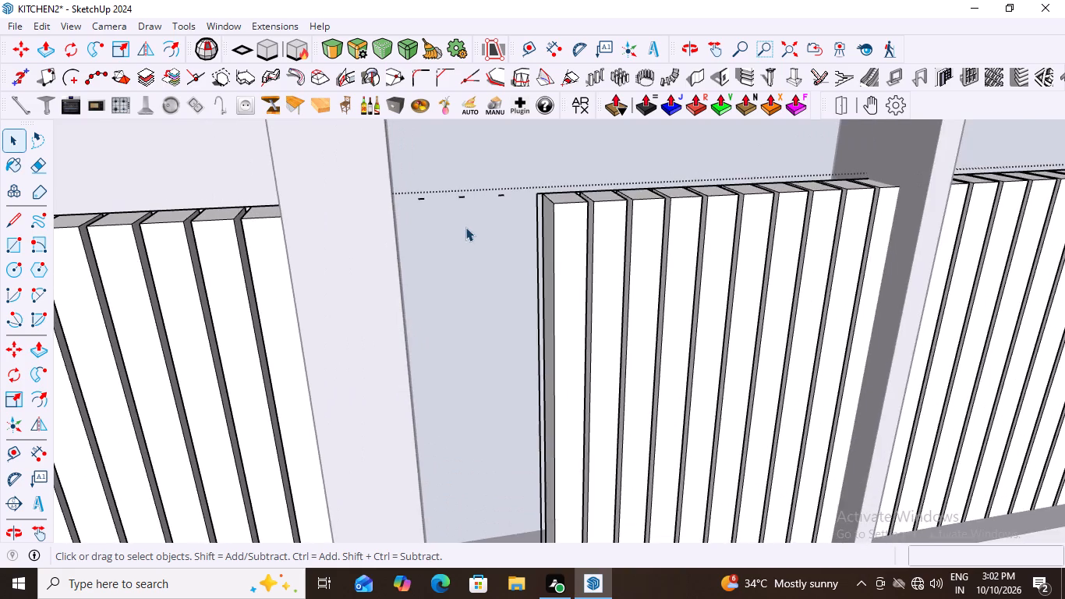
pyautogui.moveTo(469, 228); pyautogui.dragTo(483, 299, button='middle')
pyautogui.scroll(6, 515, 197)
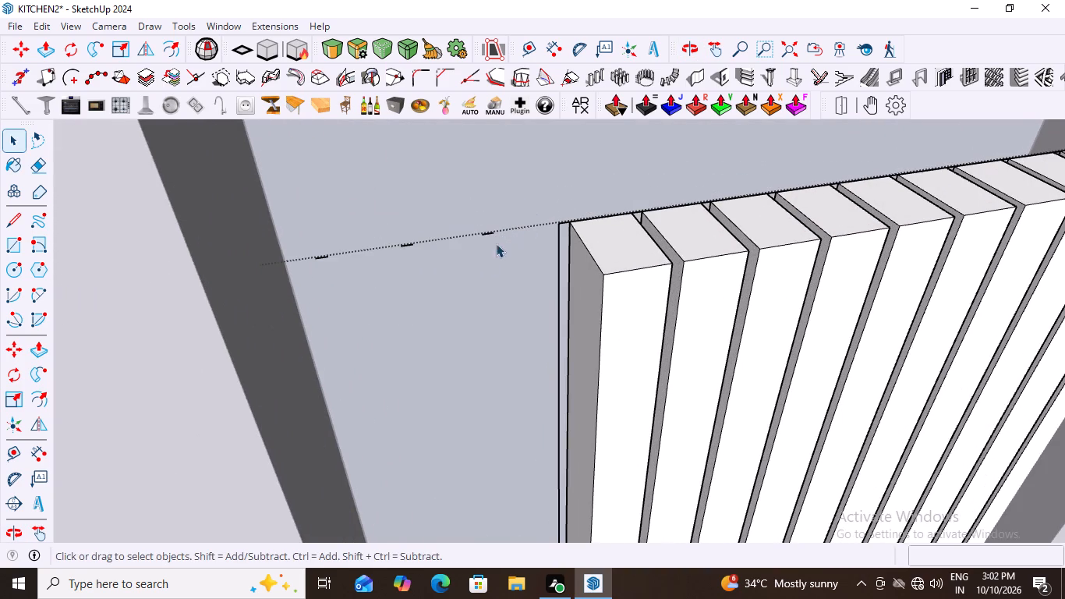
pyautogui.scroll(-3, 493, 256)
pyautogui.moveTo(518, 227); pyautogui.dragTo(361, 261)
pyautogui.press('Delete')
pyautogui.scroll(-12, 411, 248)
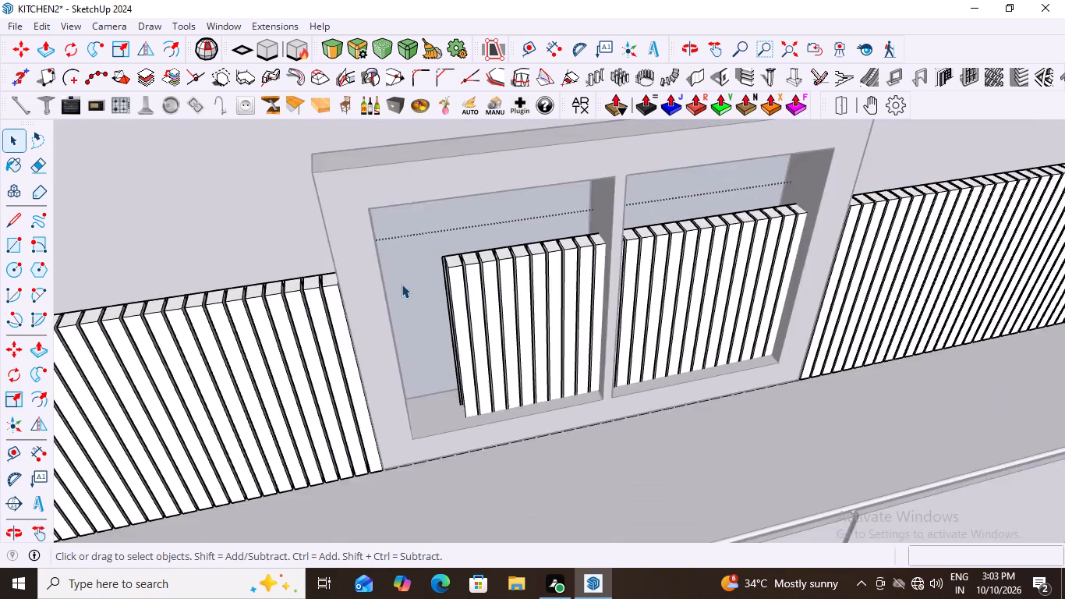
# Examine the slatted backsplash and the window opening from several angles.
pyautogui.scroll(-3, 402, 284)
pyautogui.moveTo(524, 369); pyautogui.dragTo(690, 282, button='middle')
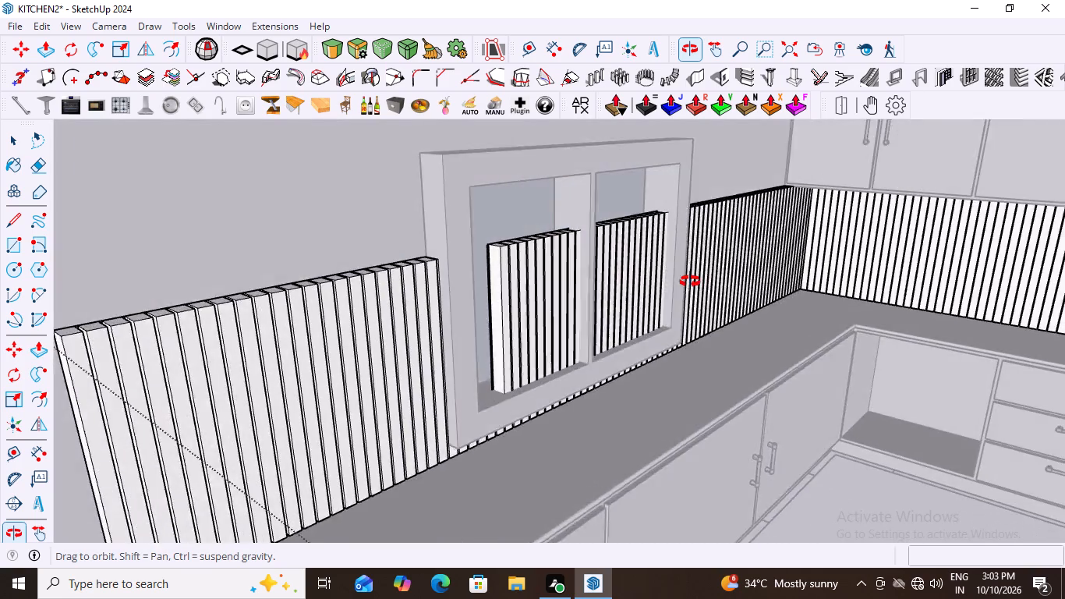
pyautogui.moveTo(690, 282); pyautogui.dragTo(433, 313, button='middle')
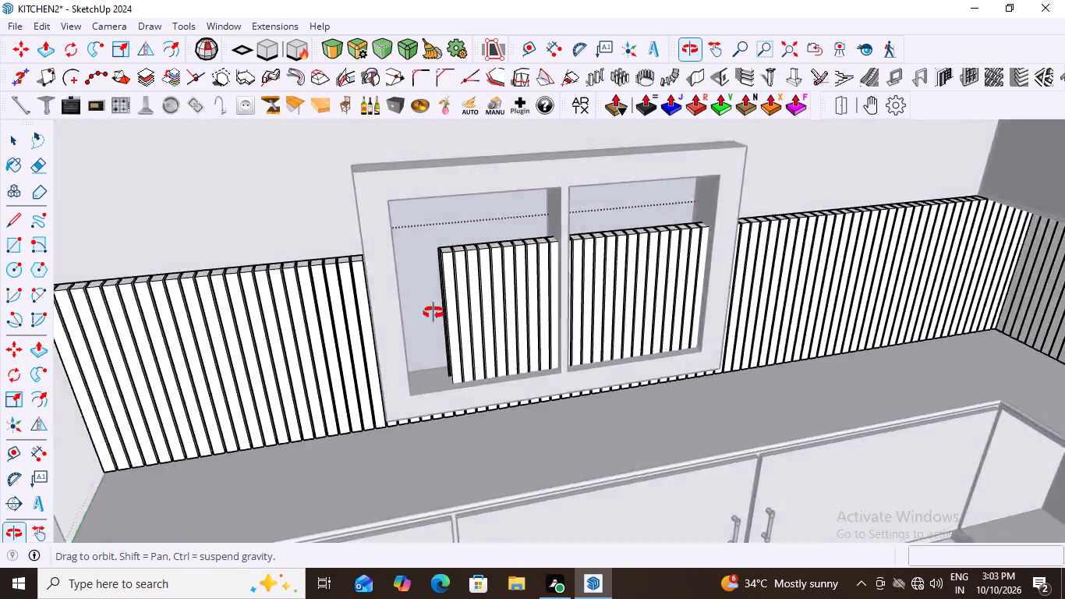
pyautogui.moveTo(433, 313); pyautogui.dragTo(676, 267, button='middle')
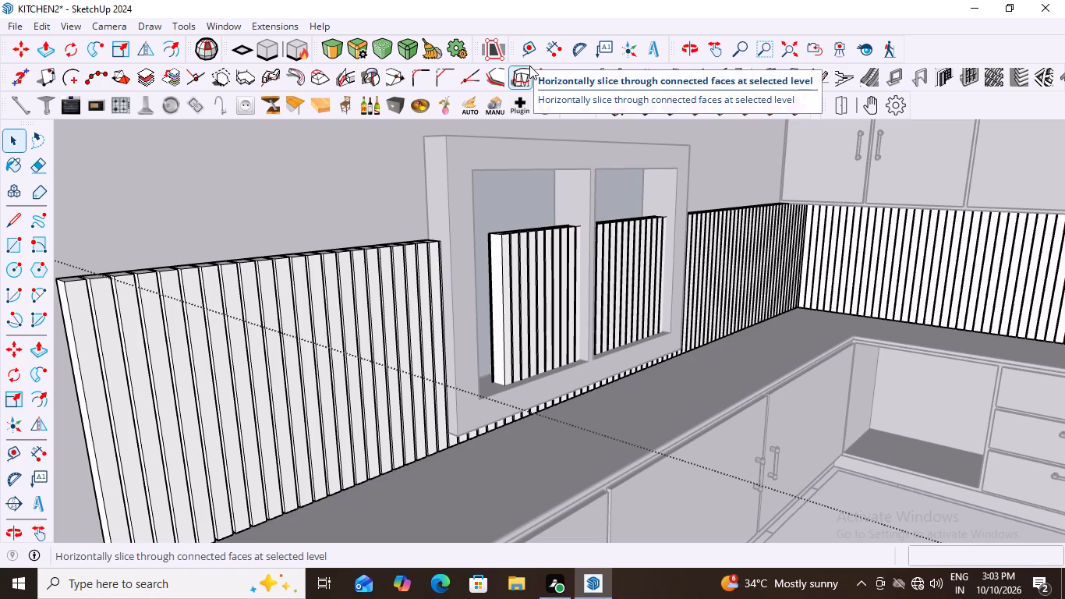
pyautogui.scroll(-7, 541, 174)
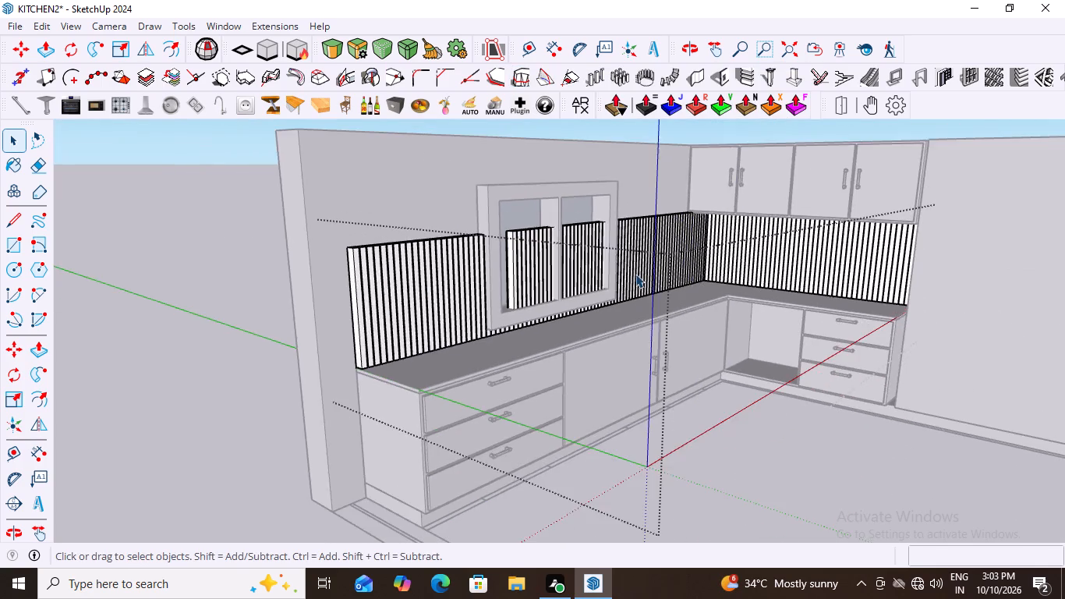
pyautogui.moveTo(635, 274); pyautogui.dragTo(601, 381, button='middle')
pyautogui.scroll(8, 538, 307)
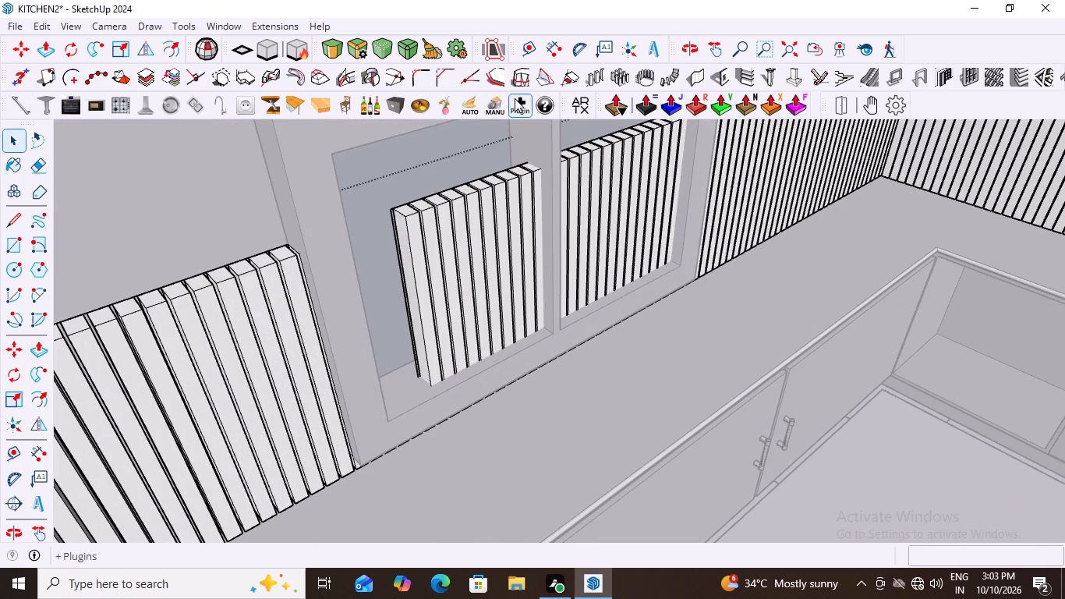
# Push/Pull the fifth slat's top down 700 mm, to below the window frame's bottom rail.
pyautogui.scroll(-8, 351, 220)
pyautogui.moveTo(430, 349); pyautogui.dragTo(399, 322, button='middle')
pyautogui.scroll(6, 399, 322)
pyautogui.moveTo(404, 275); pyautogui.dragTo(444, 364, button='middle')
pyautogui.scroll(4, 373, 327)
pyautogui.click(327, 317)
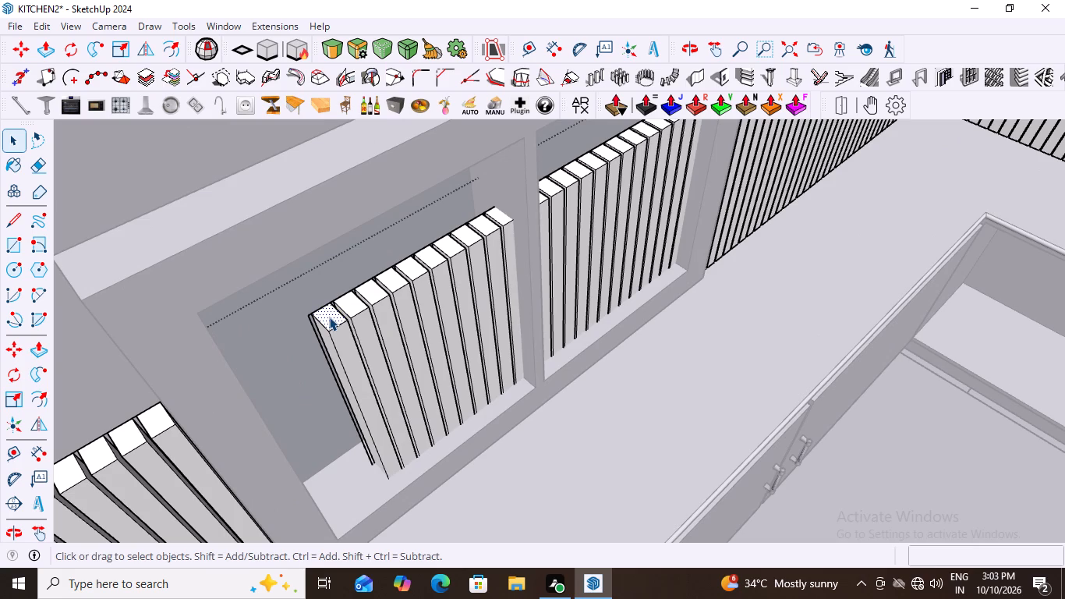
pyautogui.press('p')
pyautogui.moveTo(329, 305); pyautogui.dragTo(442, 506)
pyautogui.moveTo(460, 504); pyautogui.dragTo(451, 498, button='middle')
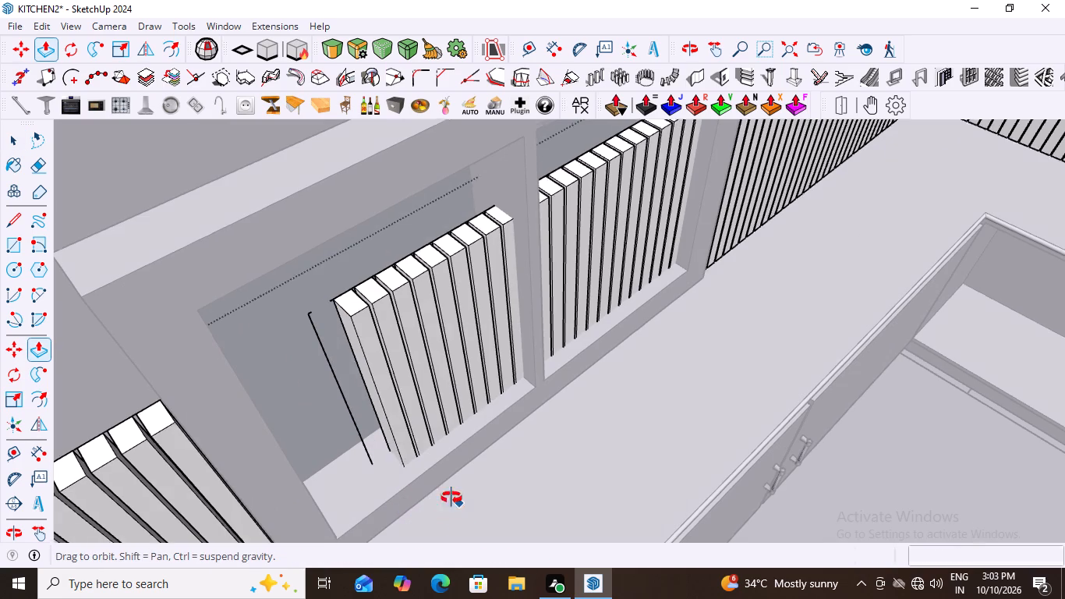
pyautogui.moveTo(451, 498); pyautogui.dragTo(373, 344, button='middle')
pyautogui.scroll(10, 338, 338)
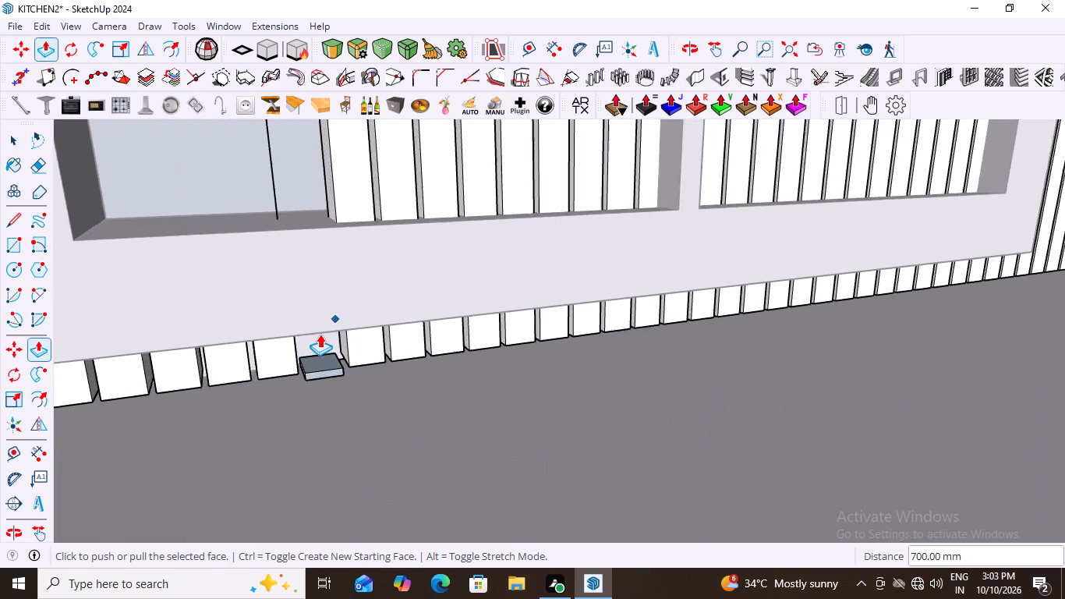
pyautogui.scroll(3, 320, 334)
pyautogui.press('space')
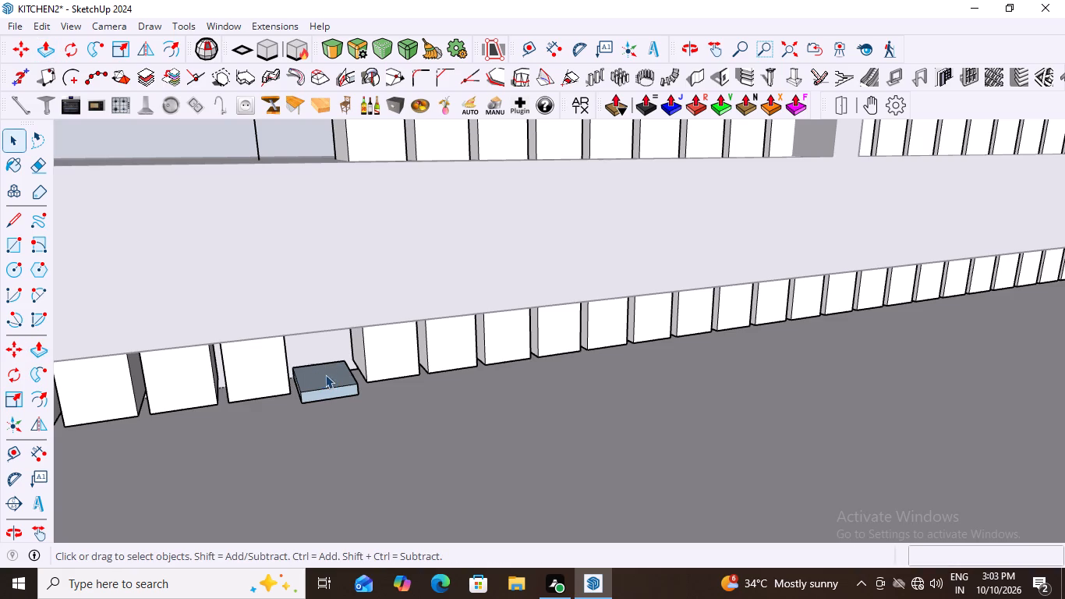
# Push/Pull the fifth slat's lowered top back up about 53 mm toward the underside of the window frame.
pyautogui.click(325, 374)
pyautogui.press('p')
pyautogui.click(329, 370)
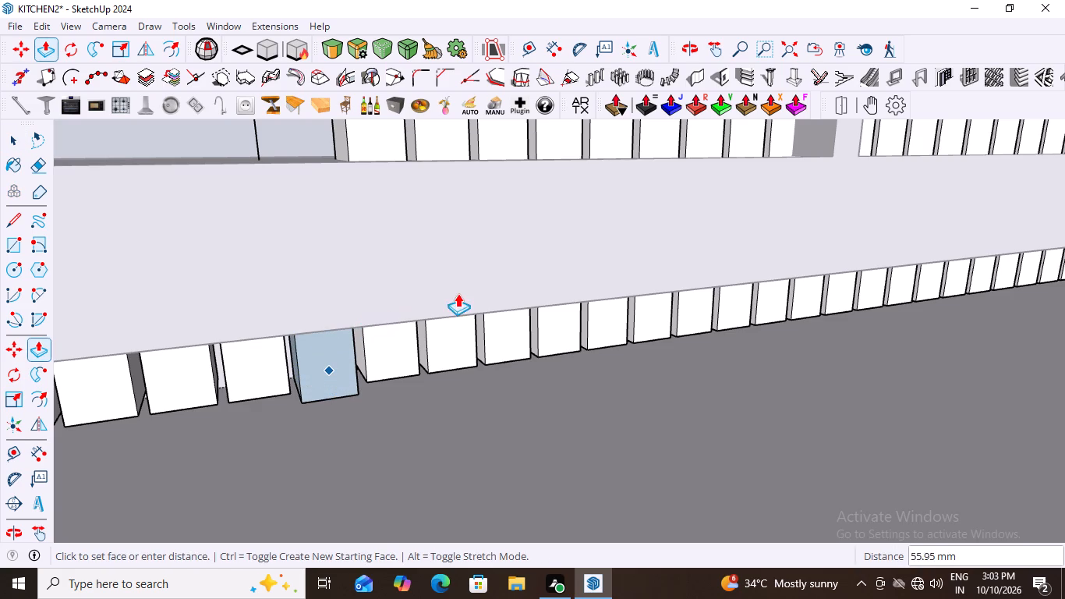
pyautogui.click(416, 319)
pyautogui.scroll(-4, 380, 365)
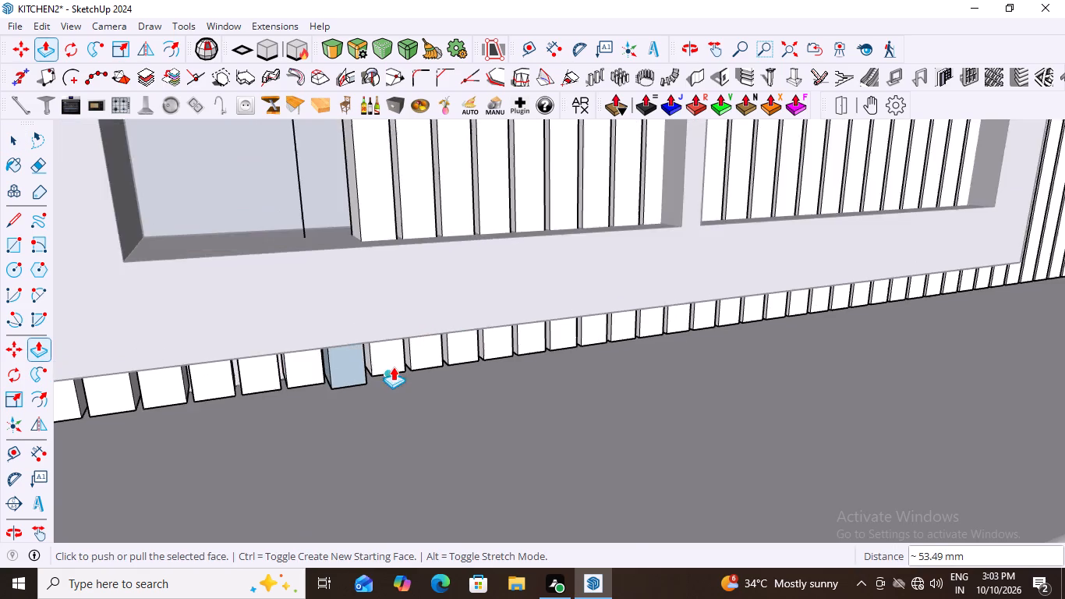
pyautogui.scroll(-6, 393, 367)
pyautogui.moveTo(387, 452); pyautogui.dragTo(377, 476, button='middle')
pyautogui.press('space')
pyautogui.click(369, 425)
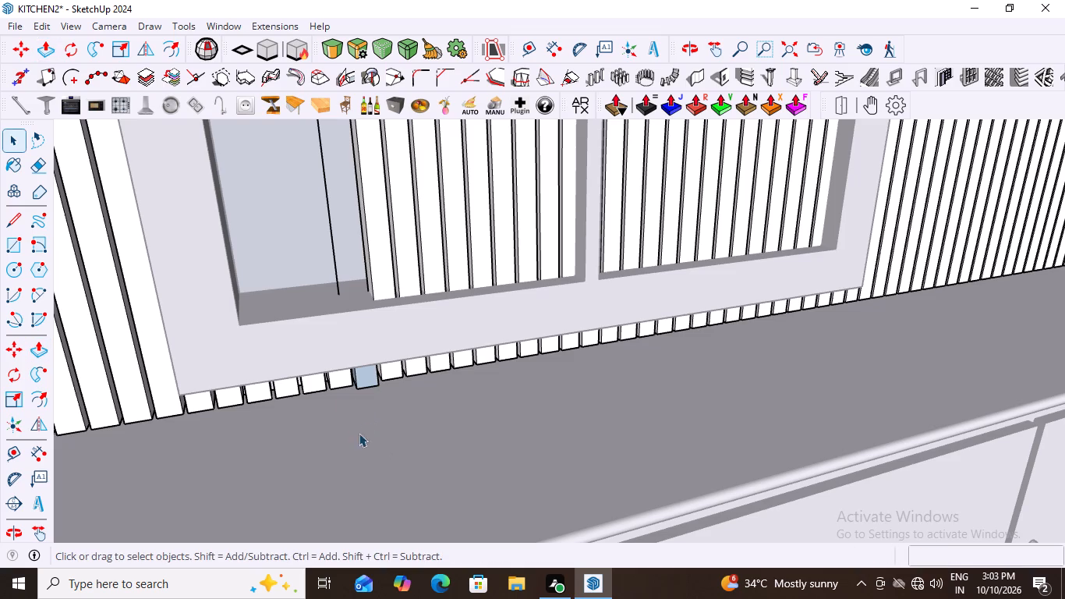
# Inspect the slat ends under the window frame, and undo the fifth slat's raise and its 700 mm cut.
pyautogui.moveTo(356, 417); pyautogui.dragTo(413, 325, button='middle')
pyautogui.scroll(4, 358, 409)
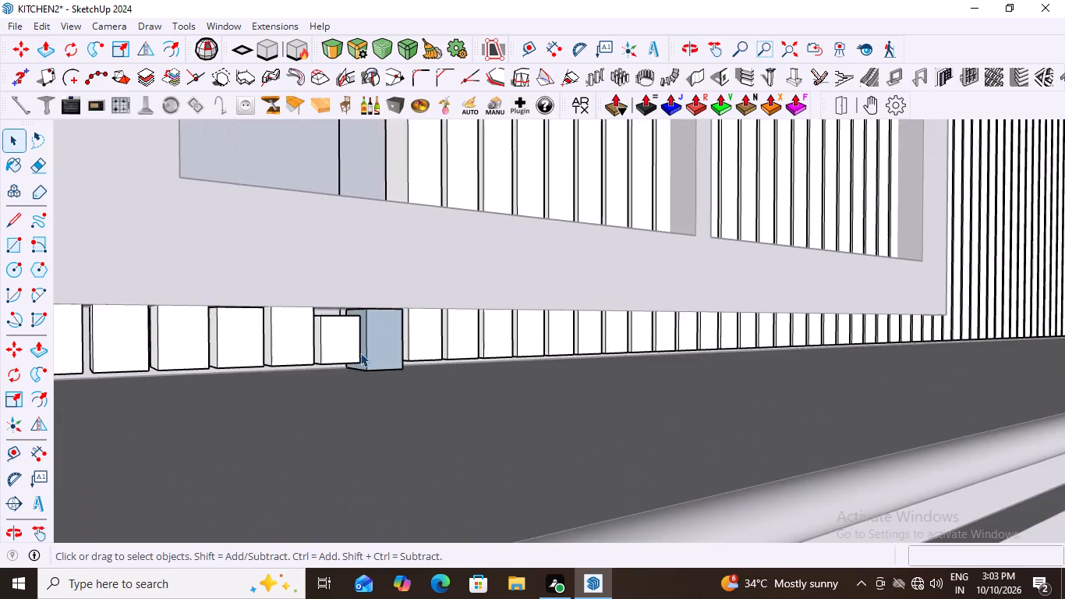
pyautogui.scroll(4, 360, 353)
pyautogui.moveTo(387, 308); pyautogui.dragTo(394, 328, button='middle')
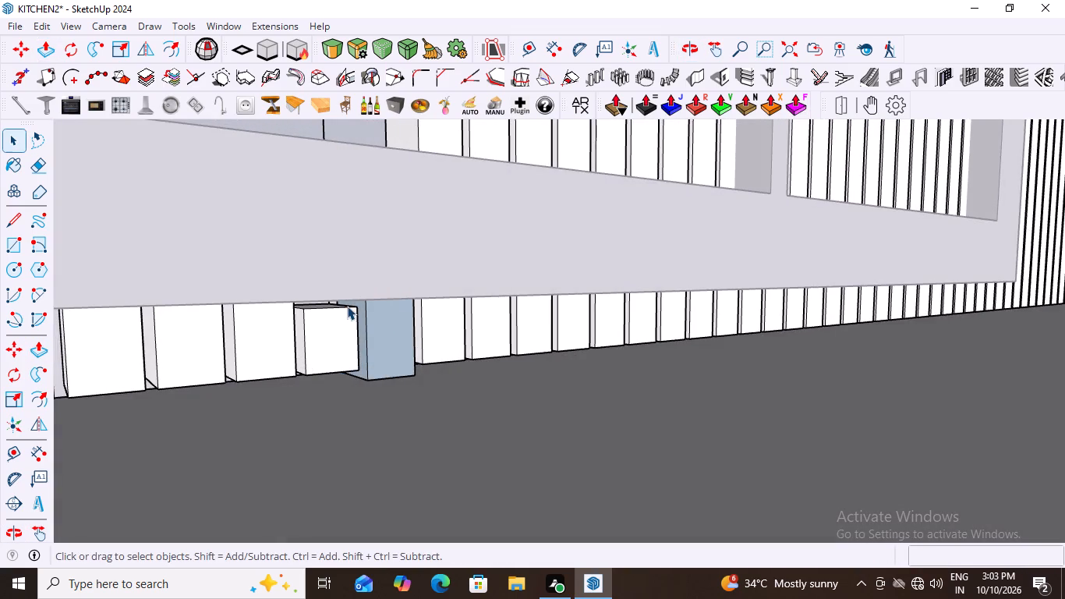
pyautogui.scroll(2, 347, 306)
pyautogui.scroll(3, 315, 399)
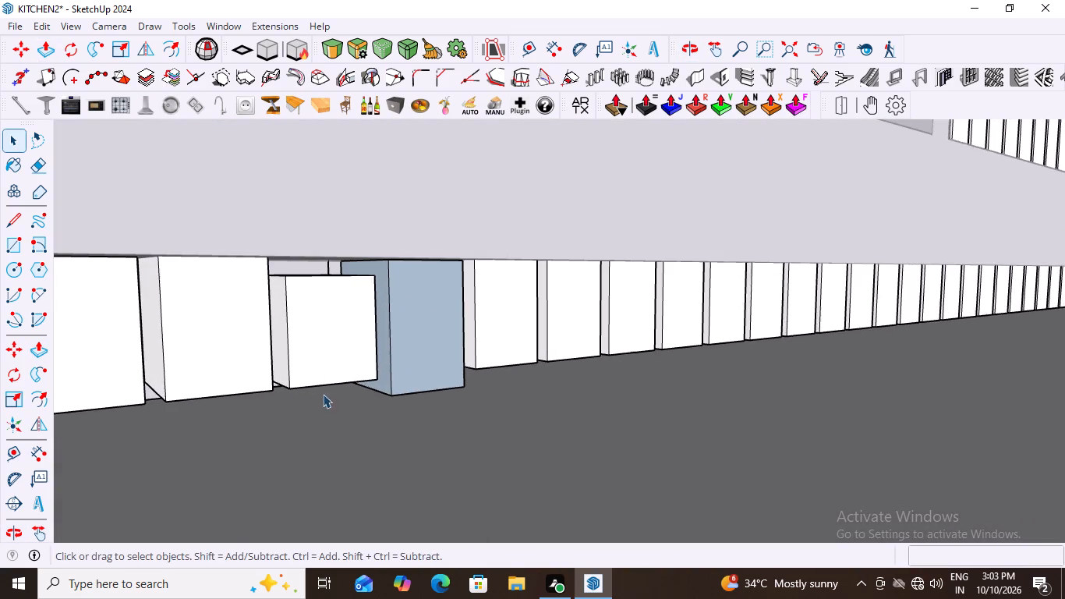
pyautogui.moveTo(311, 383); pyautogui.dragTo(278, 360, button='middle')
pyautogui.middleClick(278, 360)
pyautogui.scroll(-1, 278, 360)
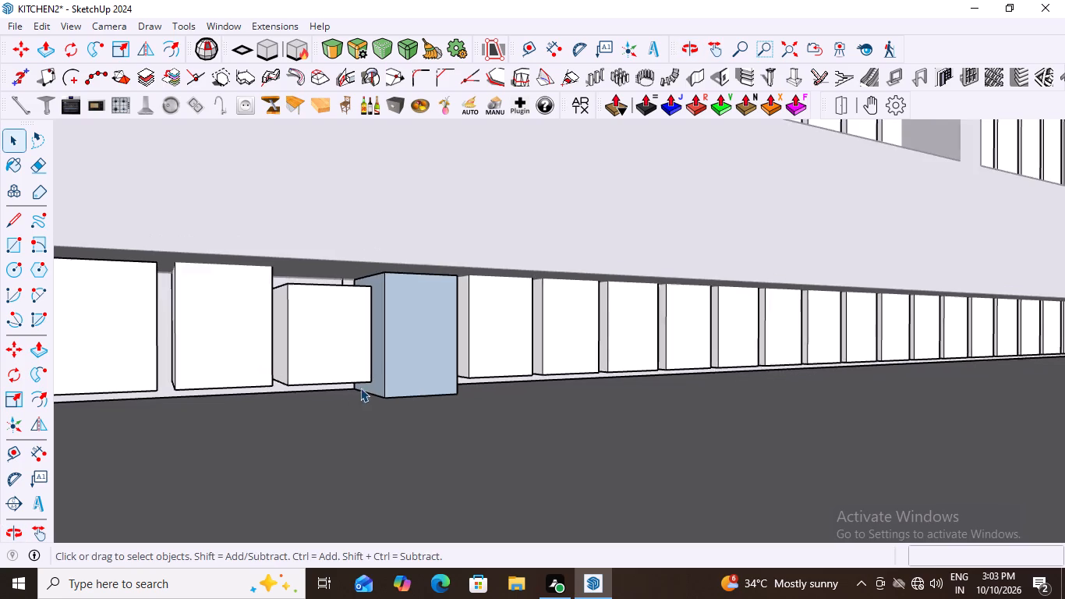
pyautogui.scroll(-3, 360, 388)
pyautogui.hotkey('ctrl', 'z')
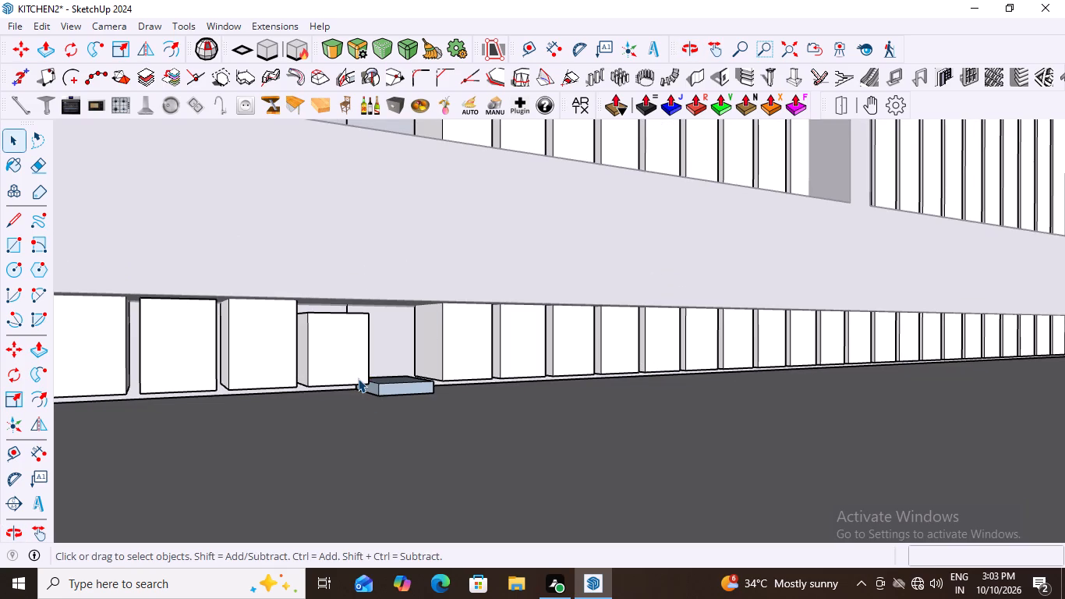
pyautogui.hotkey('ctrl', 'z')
# Push/Pull the fourth slat's top up about 7 mm so it reaches behind the window frame's bottom rail.
pyautogui.scroll(1, 396, 356)
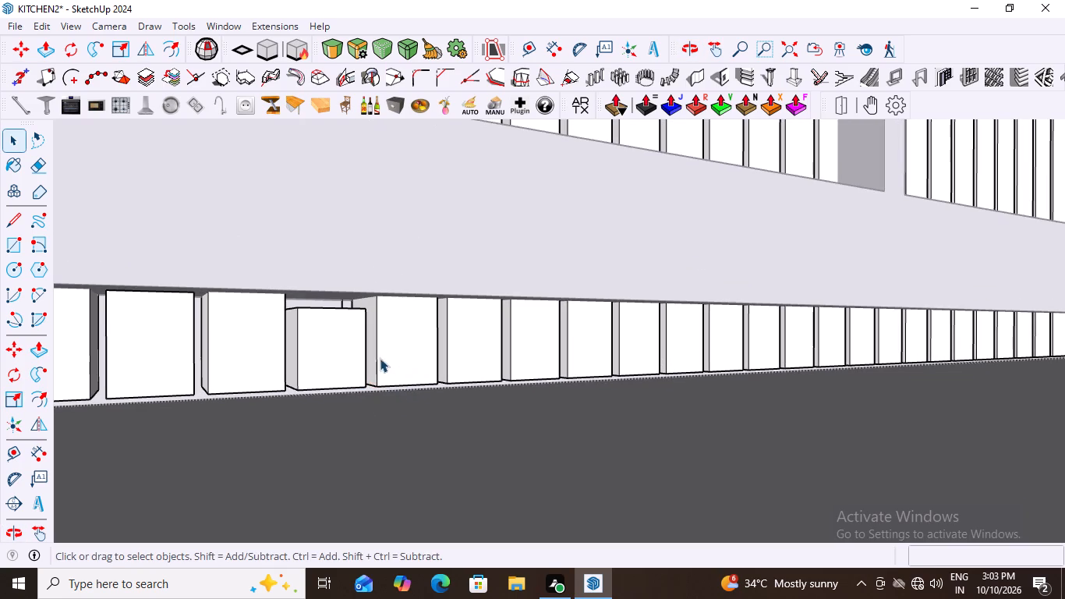
pyautogui.scroll(2, 340, 298)
pyautogui.moveTo(335, 311); pyautogui.dragTo(346, 324, button='middle')
pyautogui.scroll(2, 350, 292)
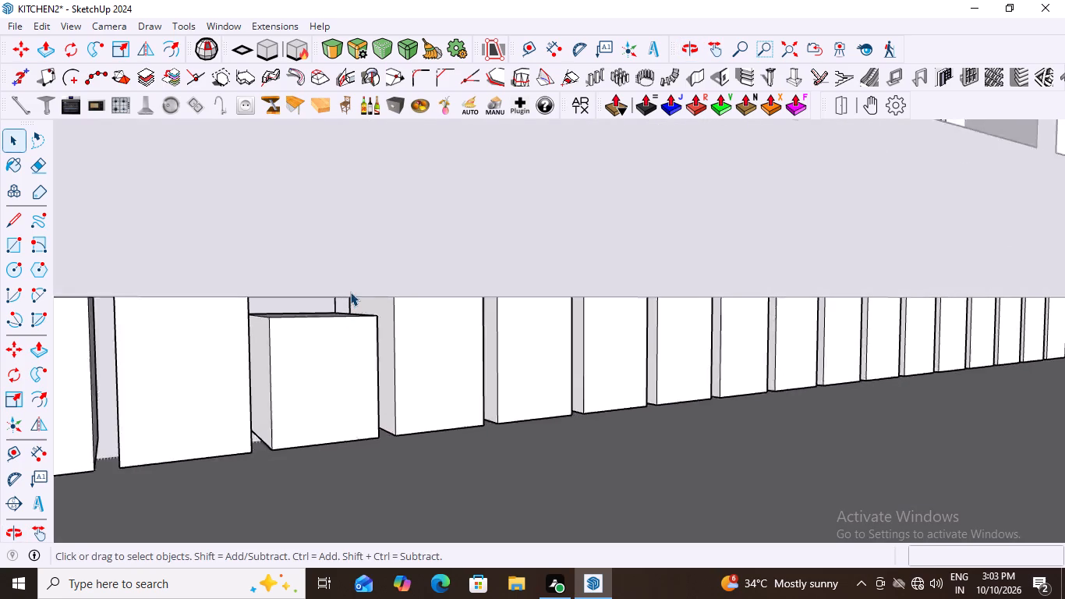
pyautogui.scroll(5, 350, 292)
pyautogui.click(319, 316)
pyautogui.click(321, 321)
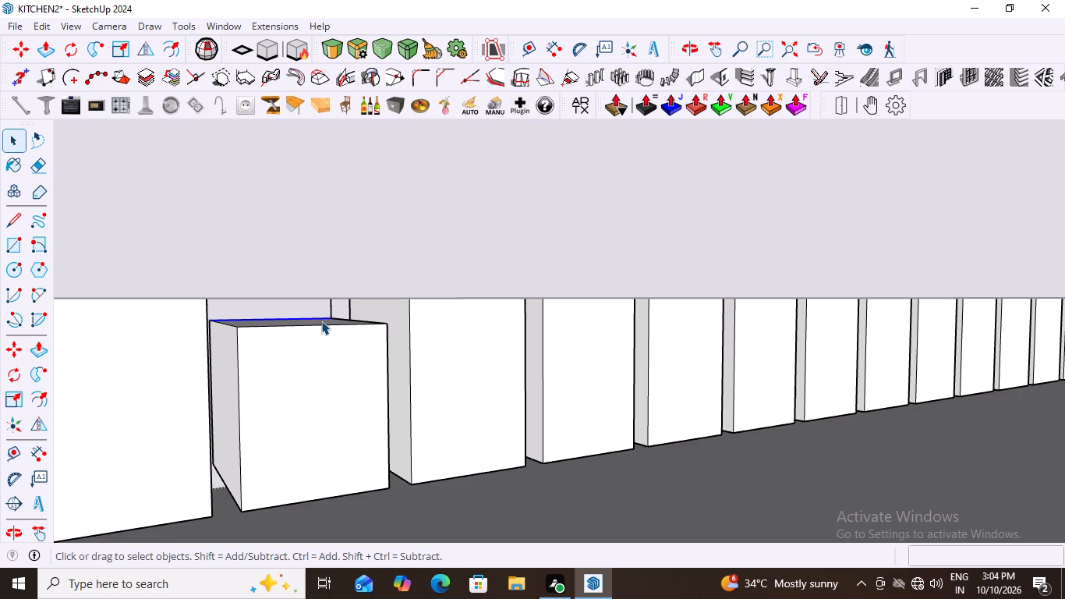
pyautogui.click(324, 322)
pyautogui.press('p')
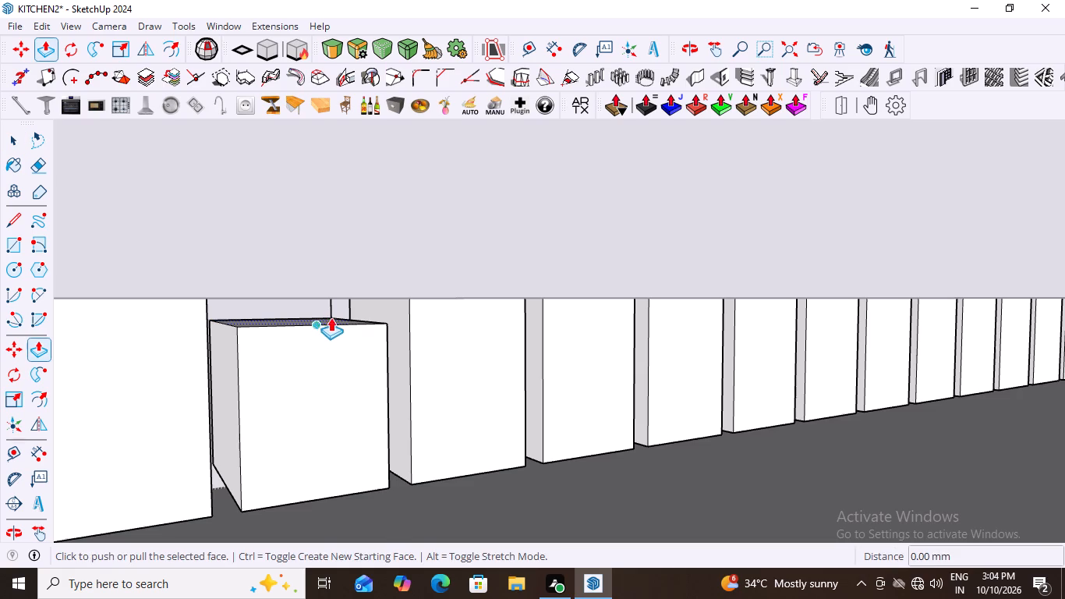
pyautogui.click(339, 309)
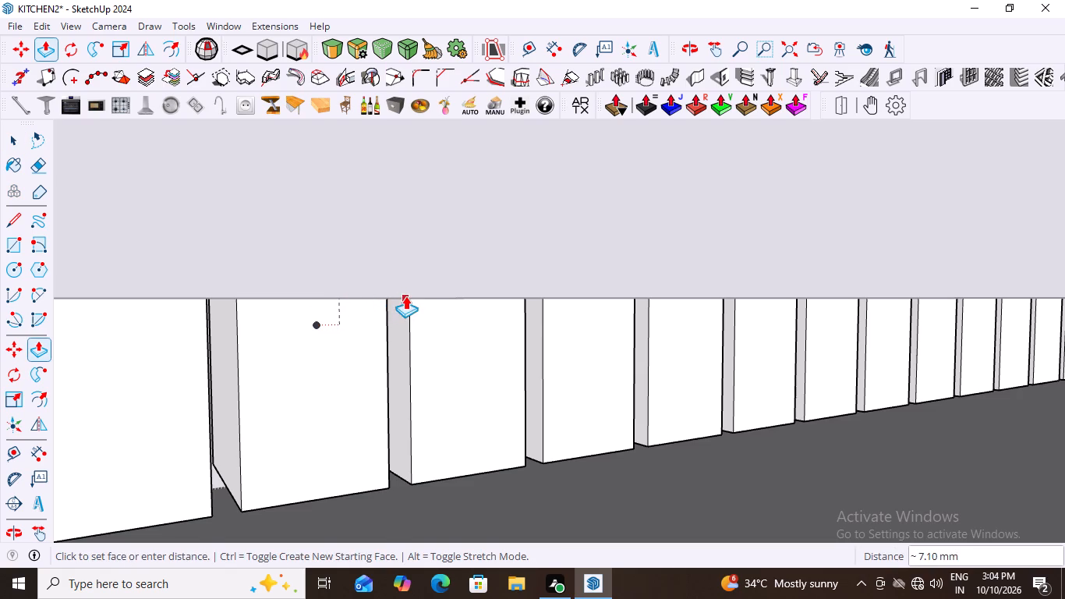
pyautogui.click(412, 296)
pyautogui.scroll(-15, 331, 345)
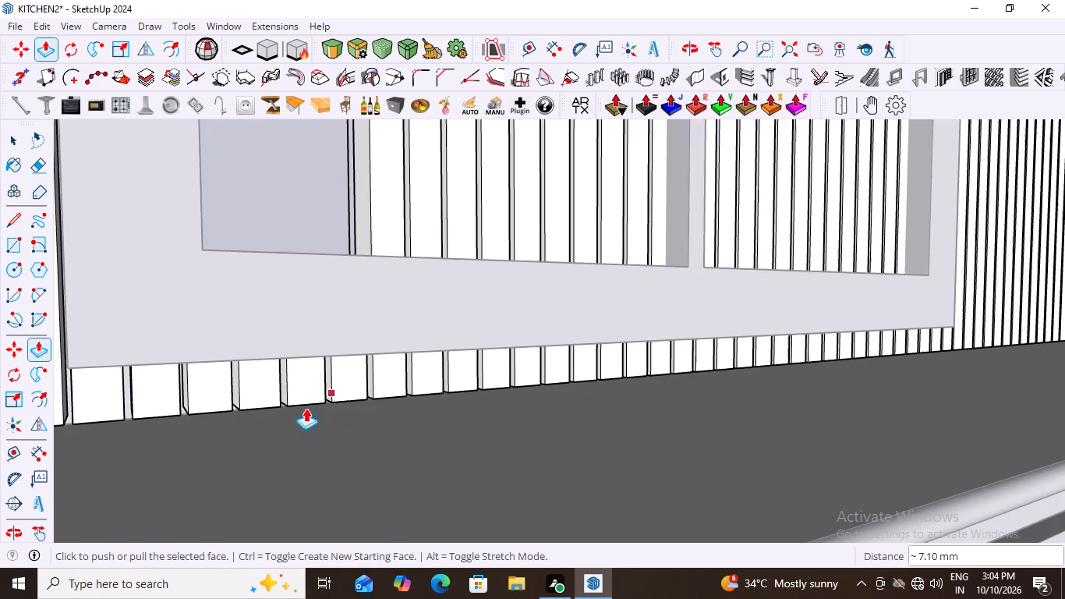
pyautogui.press('space')
pyautogui.click(317, 420)
# Push/Pull the fifth slat's top down in stages to the sill of the window opening, the last pull about 501 mm.
pyautogui.scroll(-8, 479, 364)
pyautogui.moveTo(472, 385); pyautogui.dragTo(414, 470, button='middle')
pyautogui.scroll(-4, 414, 470)
pyautogui.moveTo(385, 272); pyautogui.dragTo(385, 399, button='middle')
pyautogui.scroll(3, 376, 313)
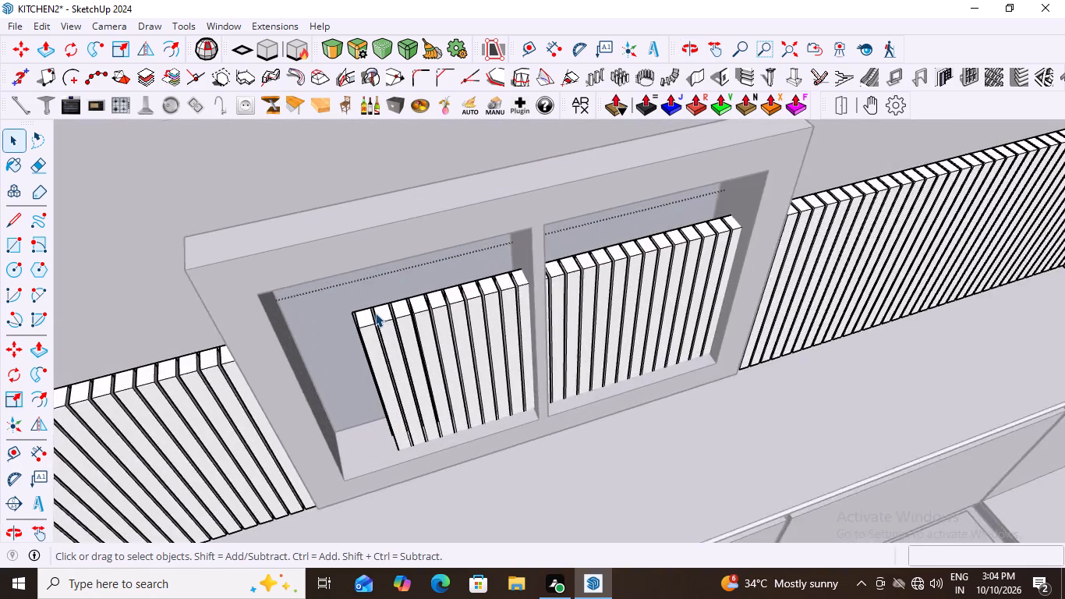
pyautogui.scroll(4, 375, 313)
pyautogui.click(356, 315)
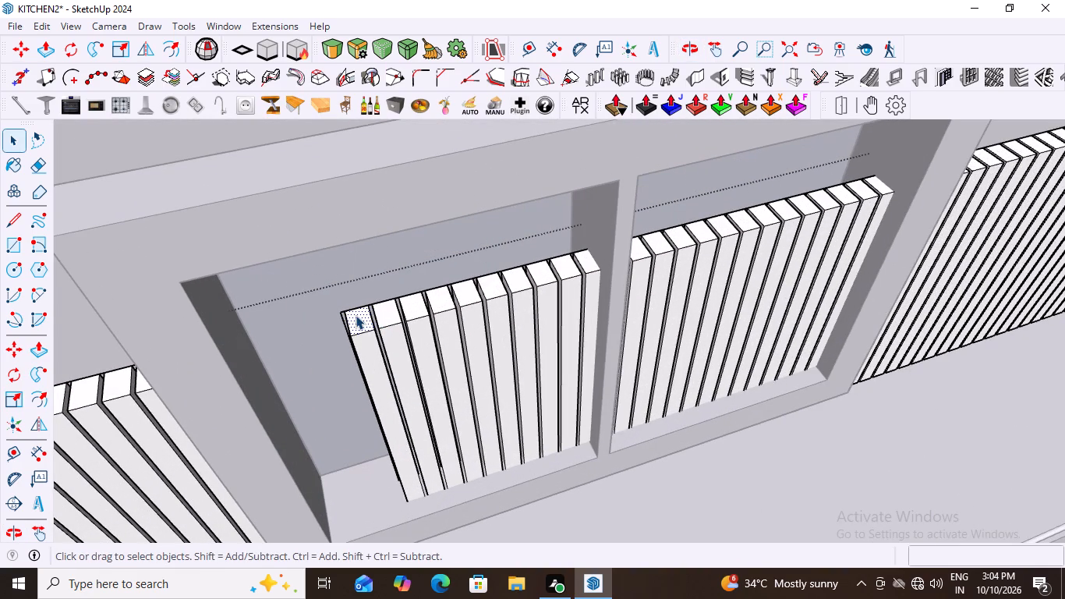
pyautogui.press('p')
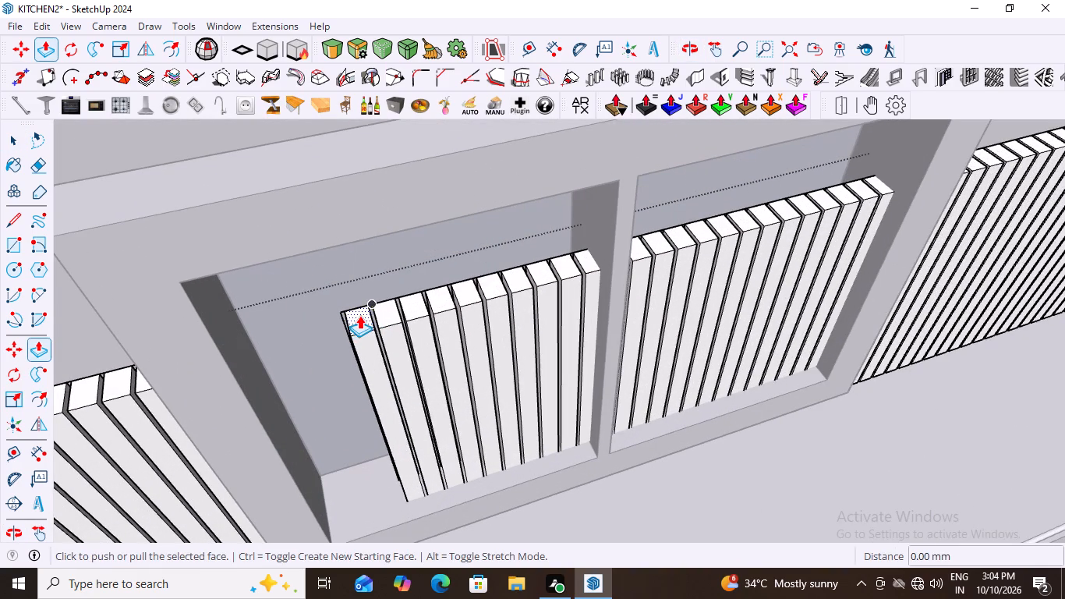
pyautogui.moveTo(359, 313); pyautogui.dragTo(364, 330)
pyautogui.moveTo(365, 323); pyautogui.dragTo(376, 331)
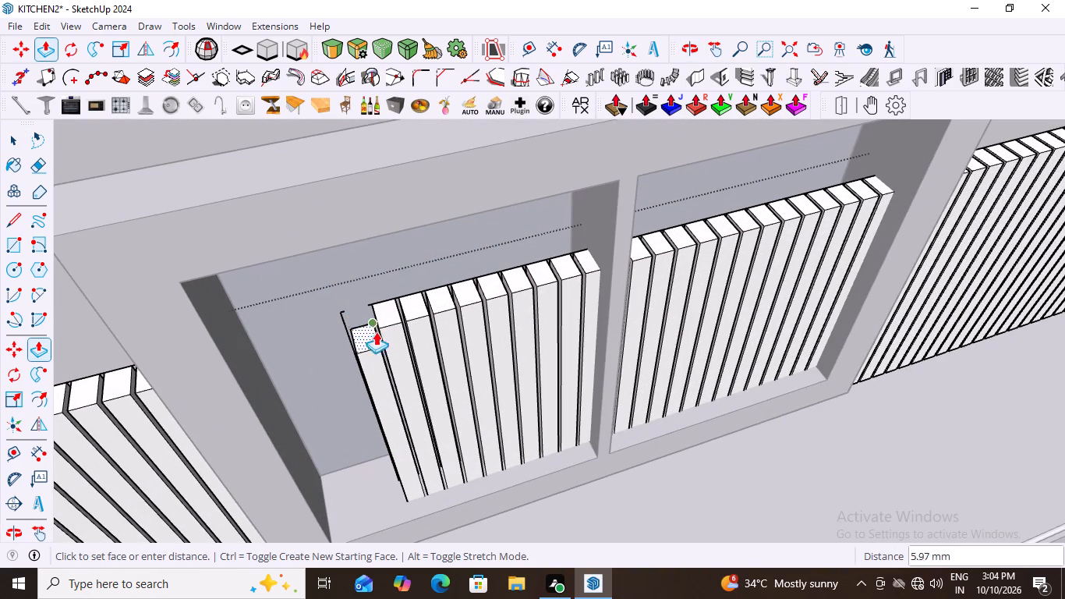
pyautogui.moveTo(376, 331); pyautogui.dragTo(442, 512)
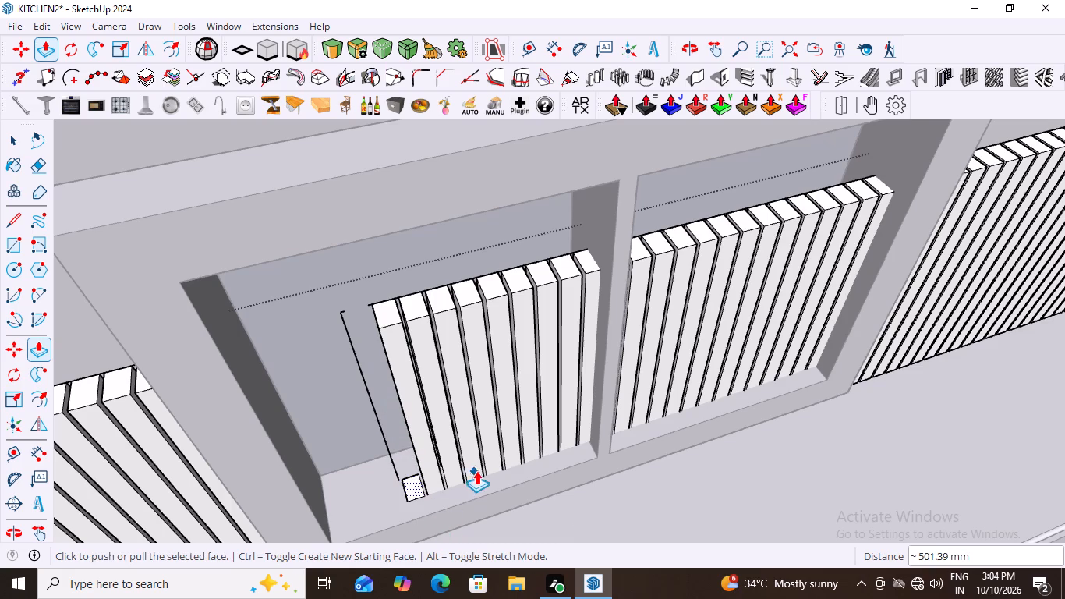
# Push/Pull the fifth slat's top down about 122 mm, past the sill of the window opening.
pyautogui.moveTo(519, 484); pyautogui.dragTo(433, 382, button='middle')
pyautogui.scroll(2, 346, 491)
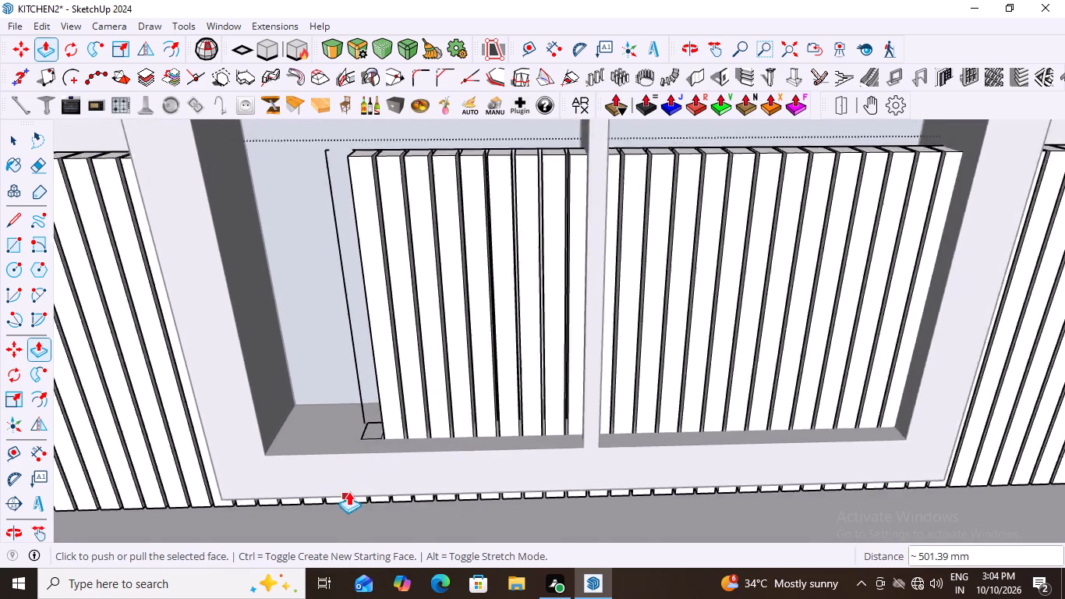
pyautogui.scroll(3, 349, 491)
pyautogui.moveTo(387, 396); pyautogui.dragTo(403, 484)
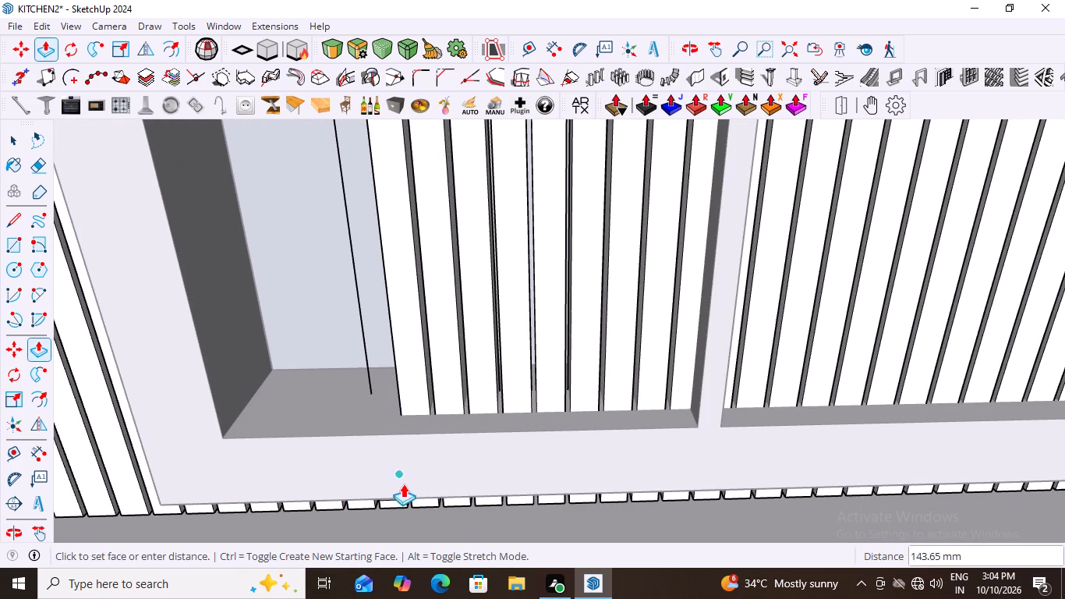
pyautogui.moveTo(403, 484); pyautogui.dragTo(446, 462)
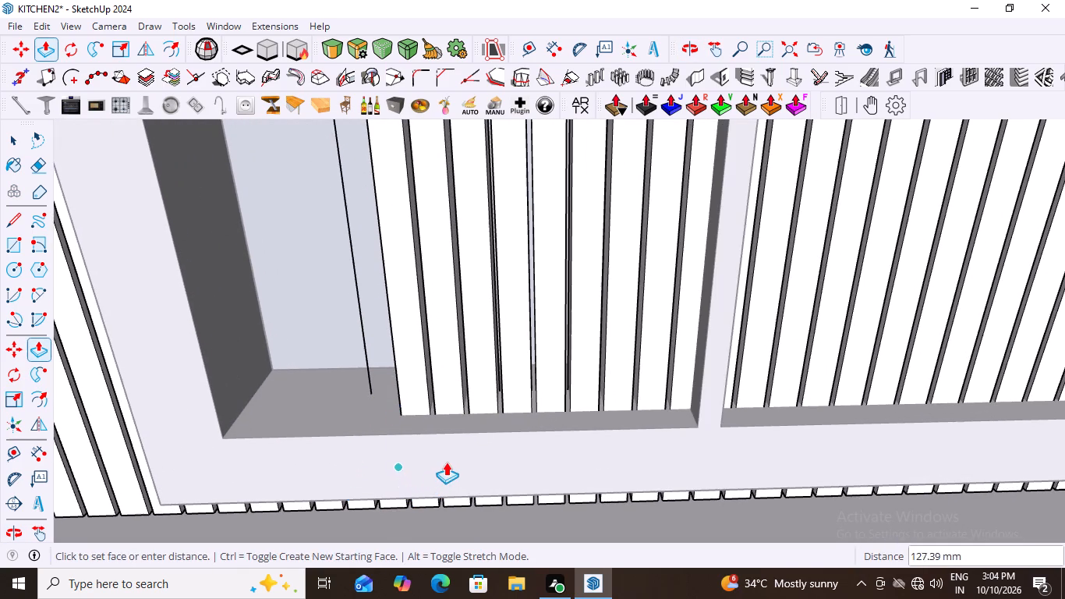
pyautogui.moveTo(446, 462); pyautogui.dragTo(448, 459)
# Push/Pull the fifth slat's top back up about 16 mm toward the window frame's bottom rail.
pyautogui.scroll(-4, 516, 388)
pyautogui.moveTo(433, 480); pyautogui.dragTo(497, 361, button='middle')
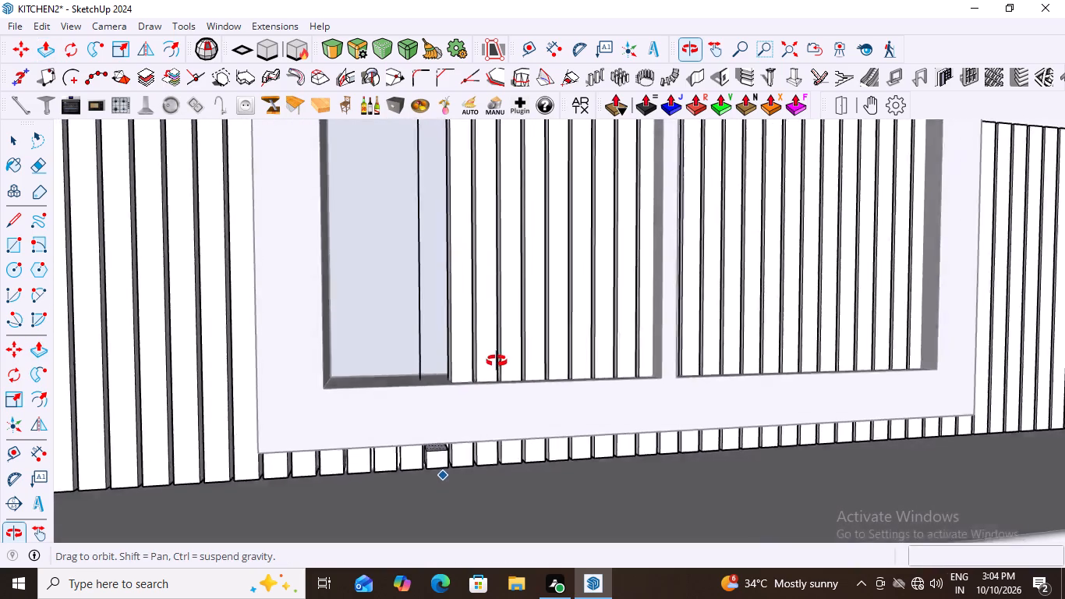
pyautogui.moveTo(497, 361); pyautogui.dragTo(501, 362, button='middle')
pyautogui.scroll(13, 403, 461)
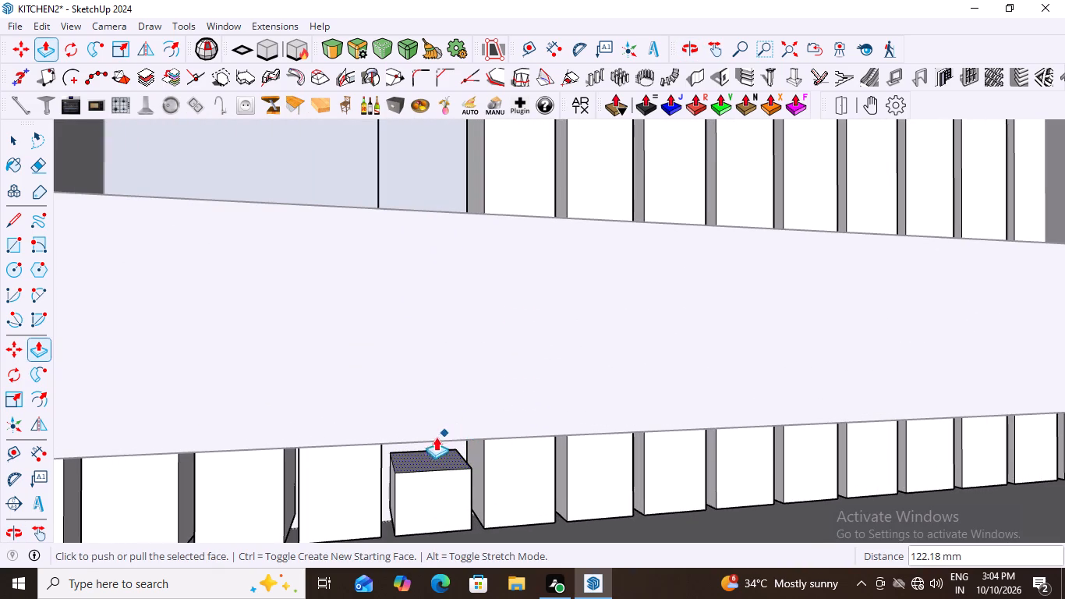
pyautogui.moveTo(436, 453); pyautogui.dragTo(507, 427)
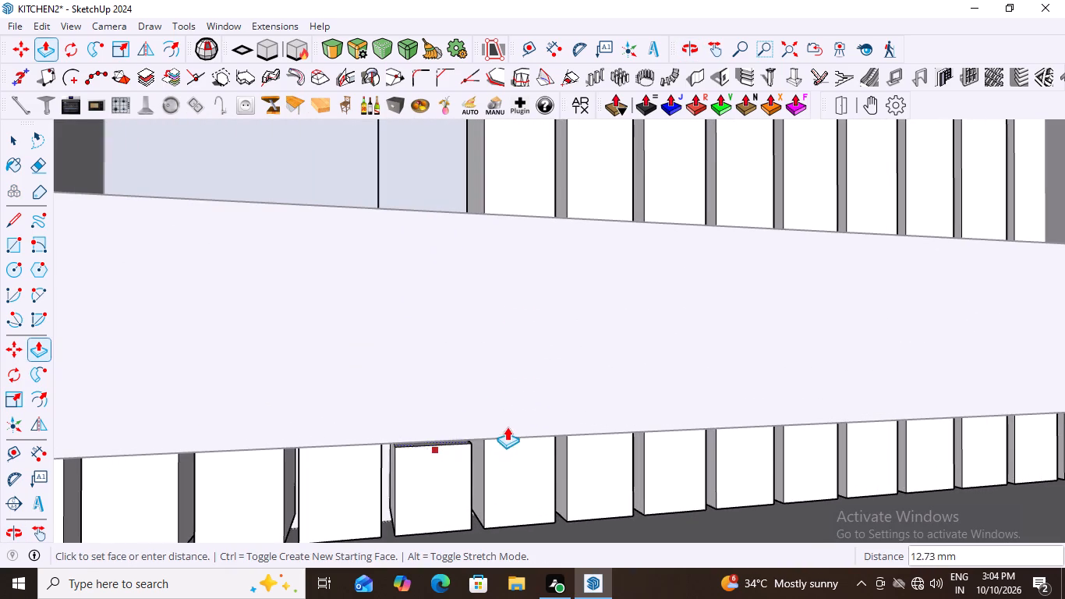
pyautogui.moveTo(507, 427); pyautogui.dragTo(561, 424)
# Push/Pull the fifth slat's top up a further 6 mm or so to meet the bottom rail's lower edge.
pyautogui.scroll(-7, 394, 406)
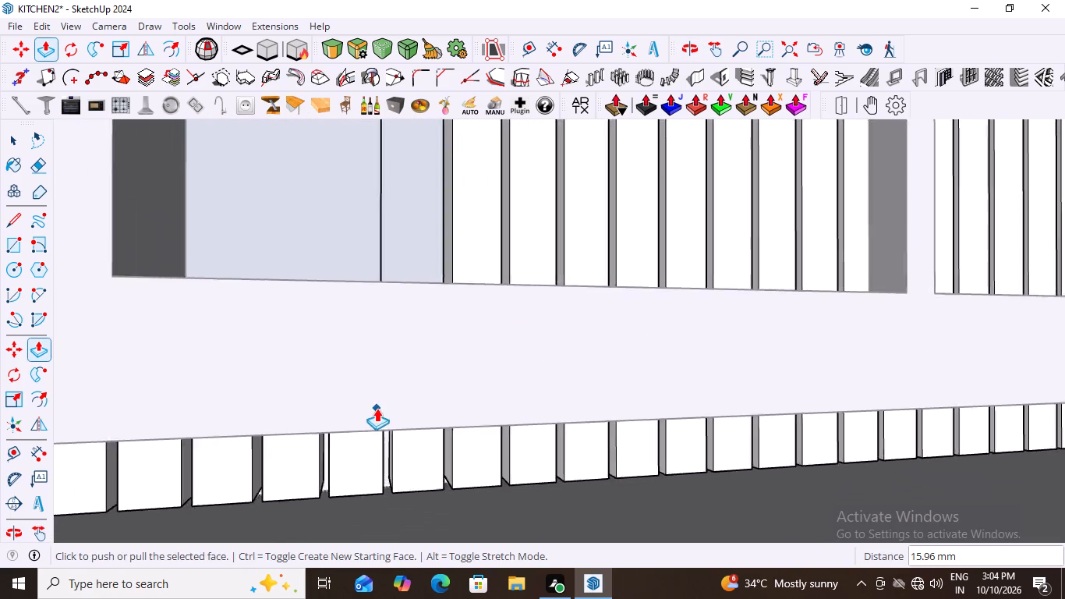
pyautogui.scroll(-5, 377, 408)
pyautogui.press('space')
pyautogui.doubleClick(423, 474)
pyautogui.middleClick(433, 400)
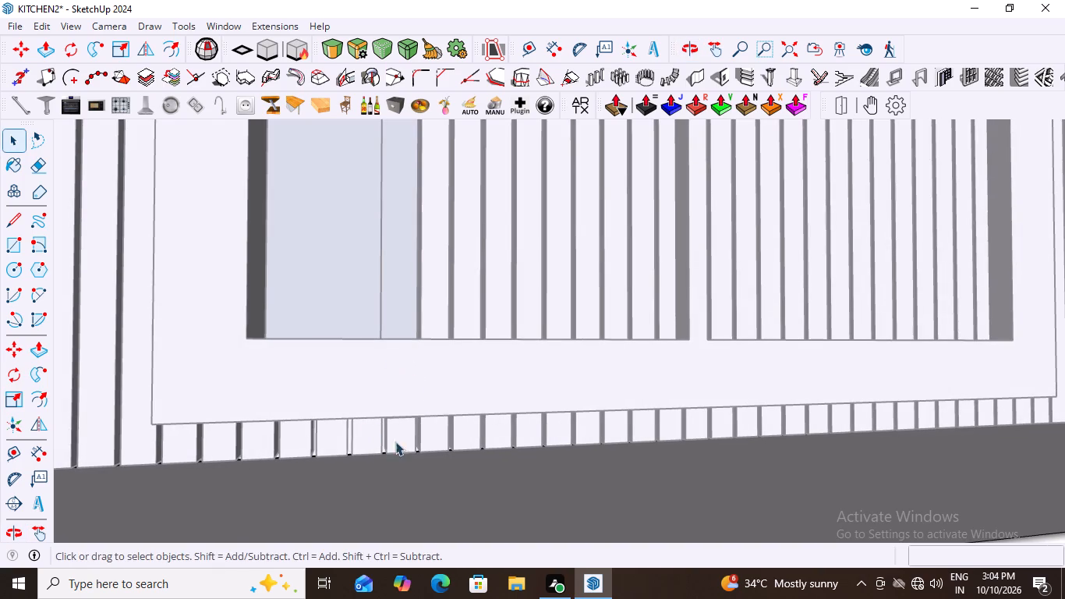
pyautogui.moveTo(396, 441); pyautogui.dragTo(398, 412, button='middle')
pyautogui.scroll(6, 398, 409)
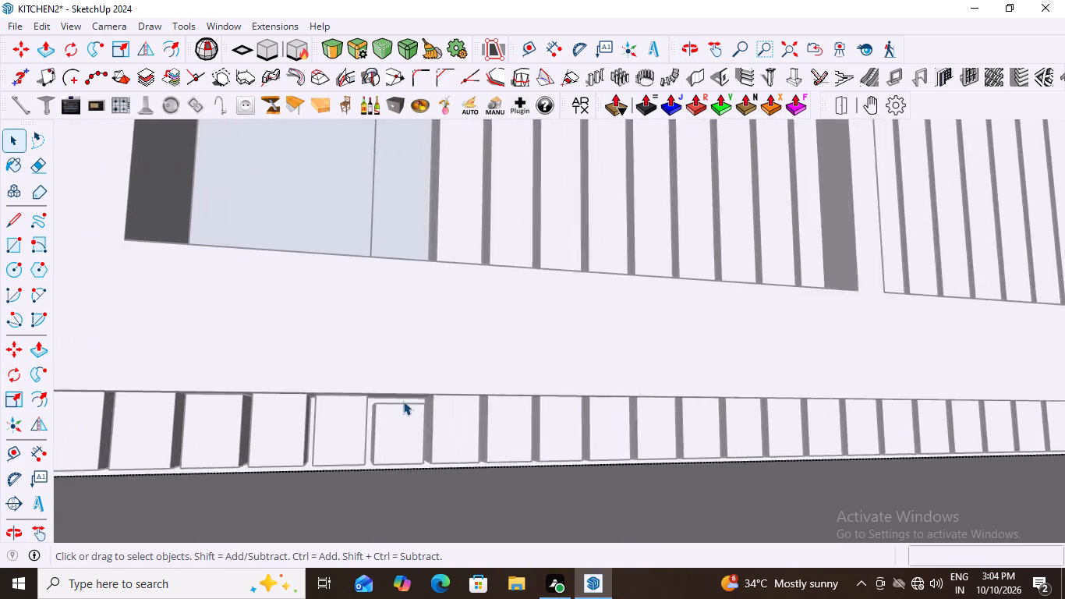
pyautogui.scroll(2, 403, 401)
pyautogui.press('space')
pyautogui.click(395, 174)
pyautogui.moveTo(403, 394); pyautogui.dragTo(396, 419, button='middle')
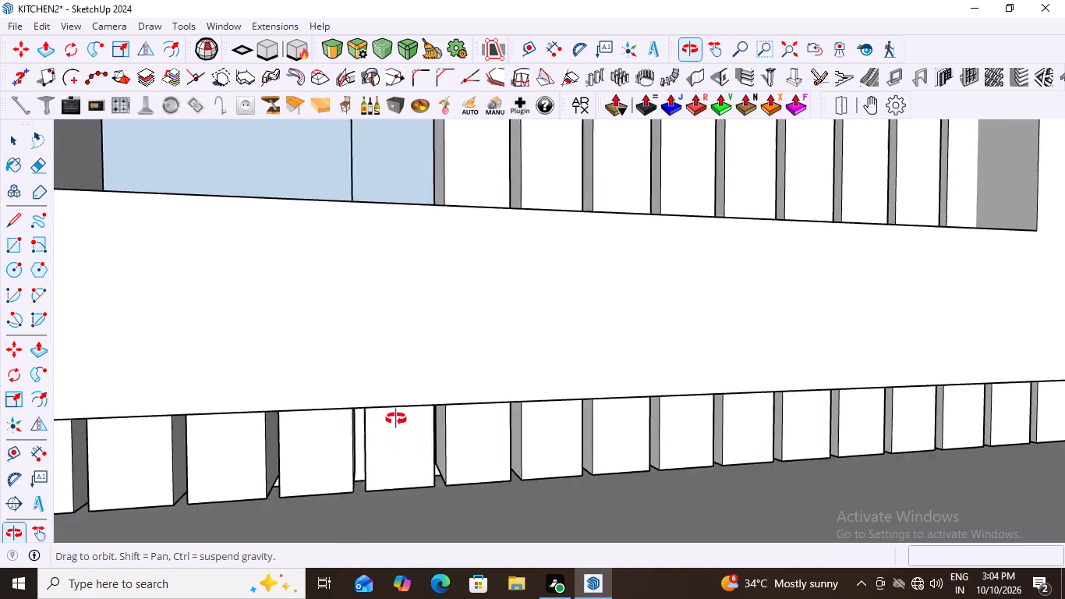
pyautogui.moveTo(396, 419); pyautogui.dragTo(397, 413, button='middle')
pyautogui.scroll(7, 397, 413)
pyautogui.click(411, 396)
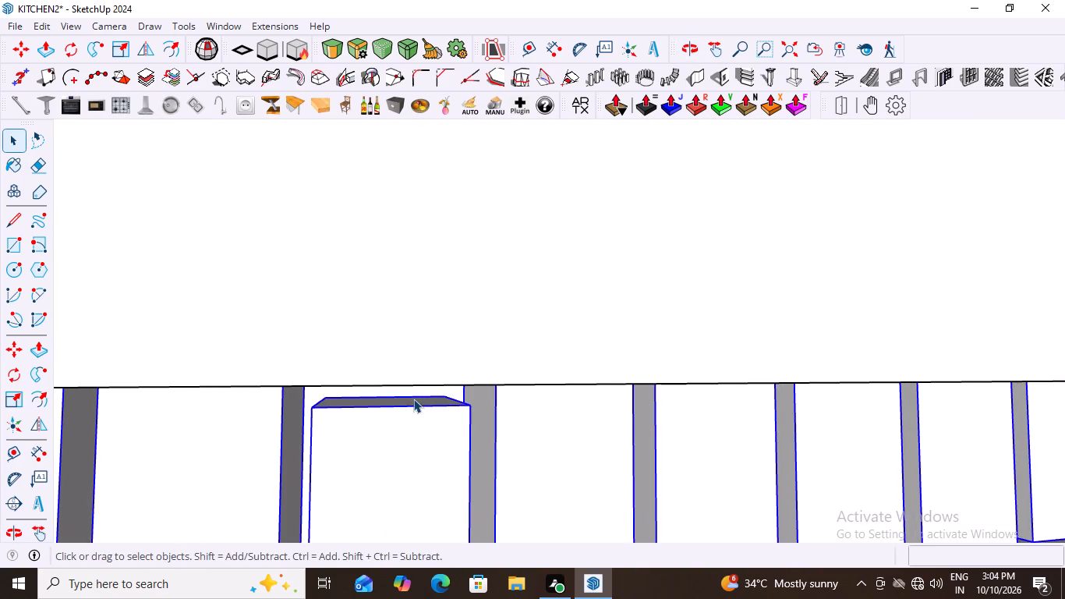
pyautogui.doubleClick(416, 401)
pyautogui.doubleClick(433, 402)
pyautogui.click(433, 402)
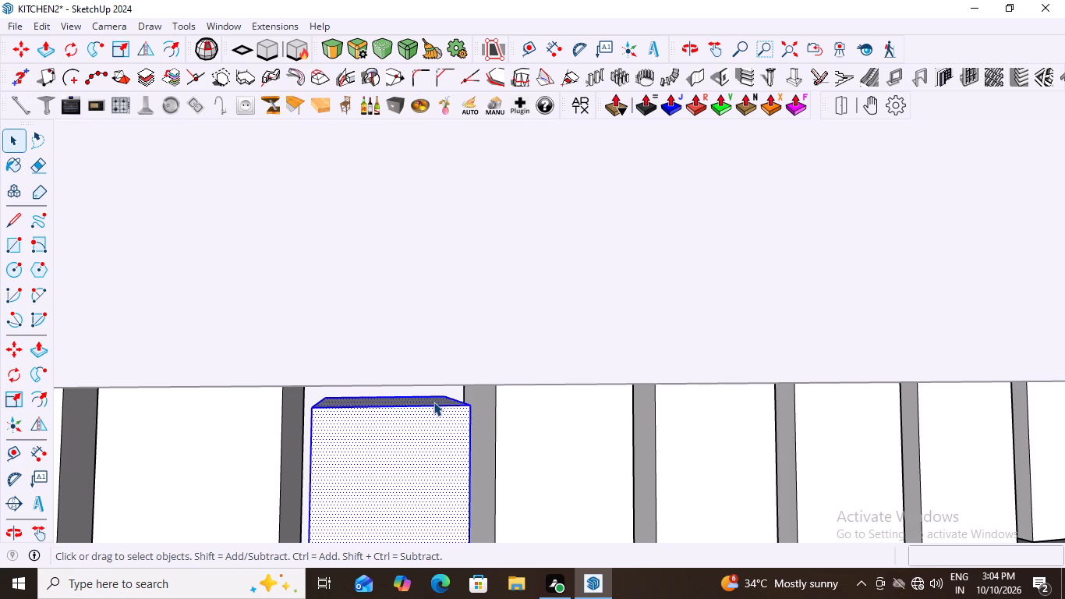
pyautogui.click(433, 399)
pyautogui.press('p')
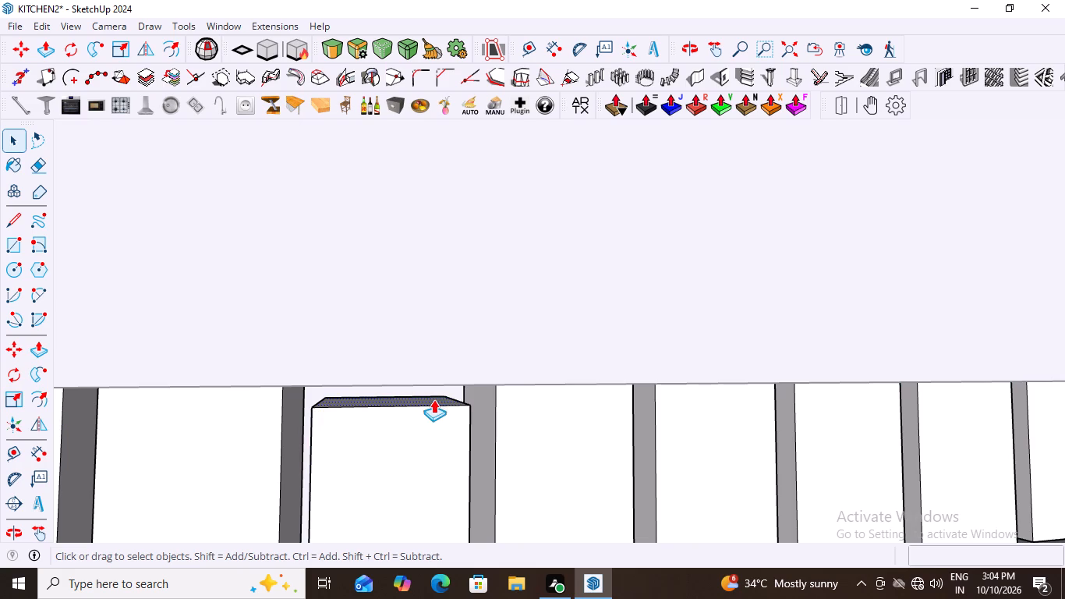
pyautogui.click(434, 393)
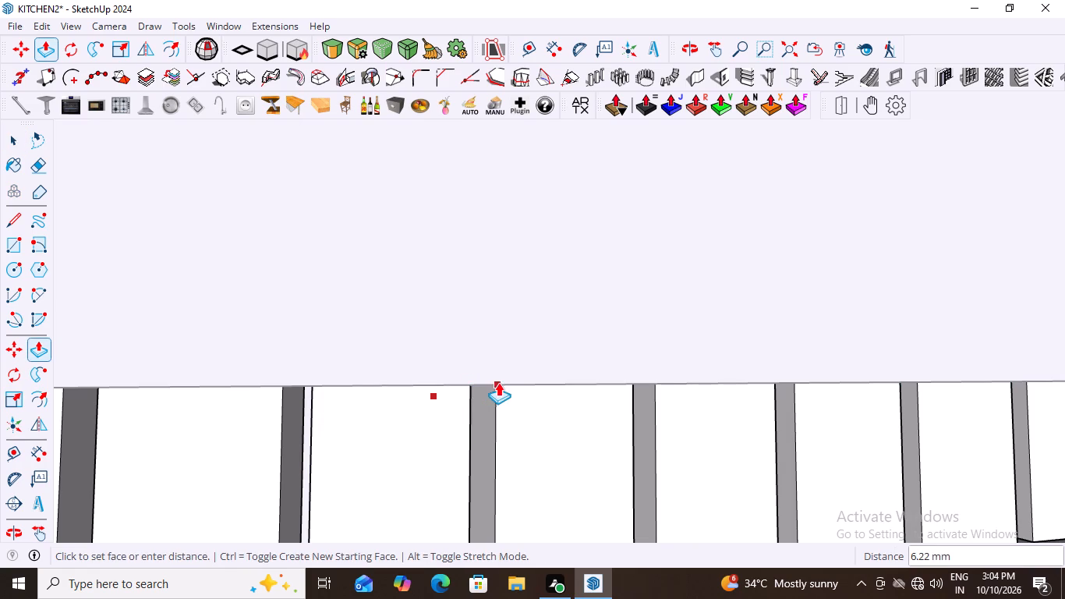
pyautogui.click(498, 382)
# Inspect the cut slat ends beneath the window frame's bottom rail.
pyautogui.scroll(-10, 381, 356)
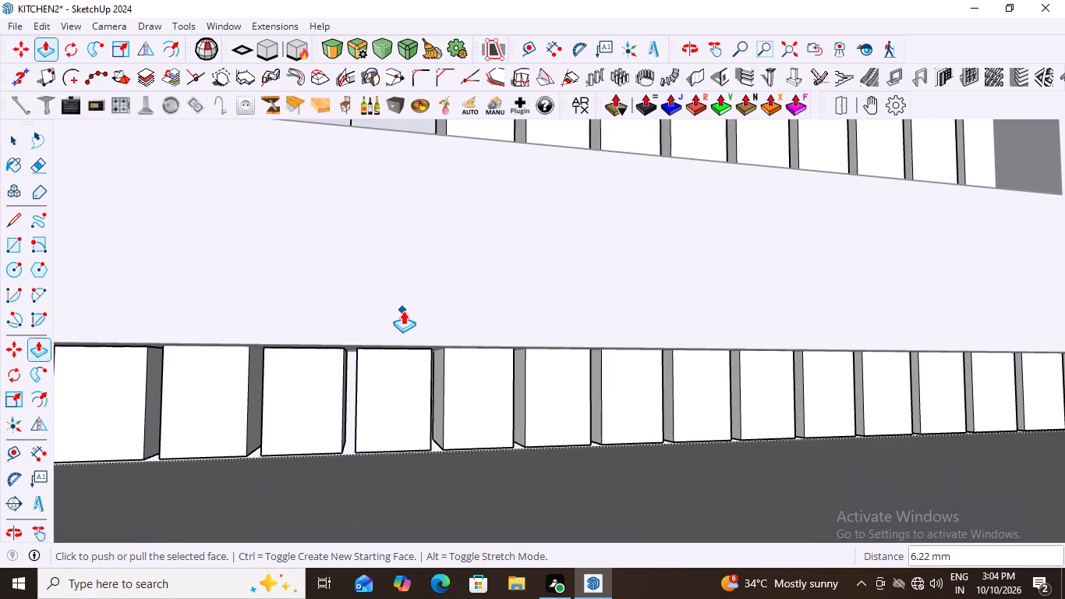
pyautogui.scroll(-2, 403, 310)
pyautogui.scroll(14, 331, 353)
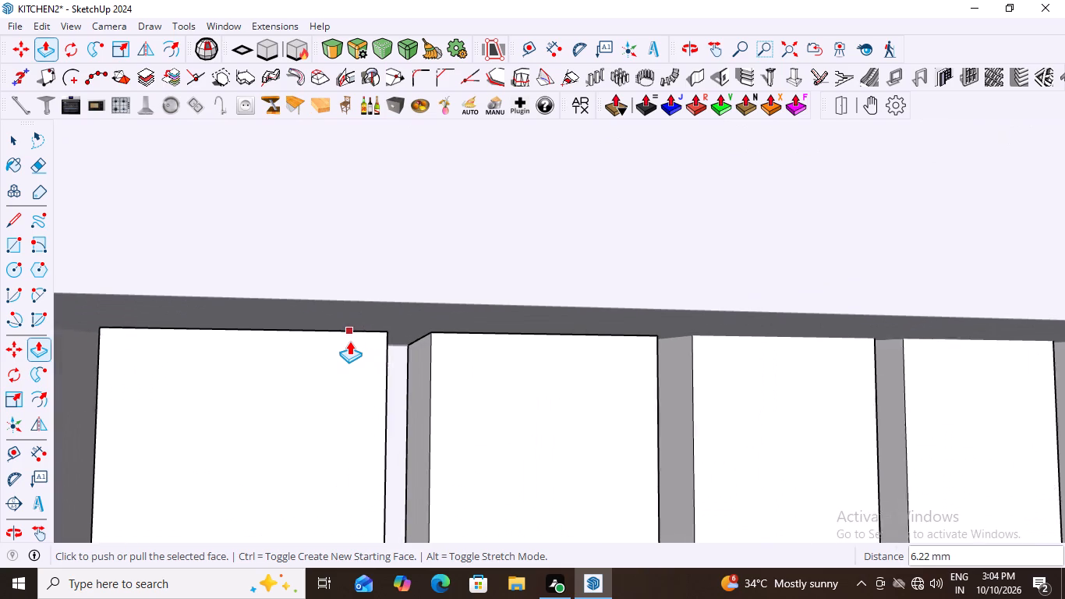
pyautogui.scroll(2, 349, 341)
pyautogui.scroll(-20, 349, 341)
pyautogui.scroll(-6, 349, 341)
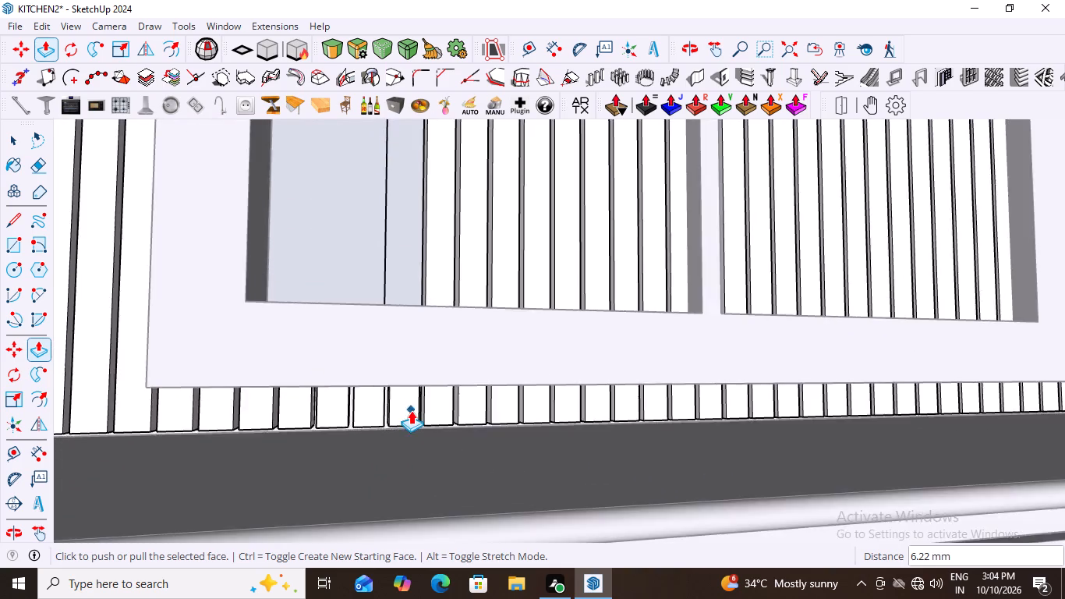
pyautogui.scroll(-3, 411, 410)
pyautogui.moveTo(490, 374); pyautogui.dragTo(451, 482, button='middle')
pyautogui.press('space')
pyautogui.click(370, 425)
# Push/Pull the top of the left pane's slat nearest the central mullion down about 191 mm.
pyautogui.scroll(-5, 417, 419)
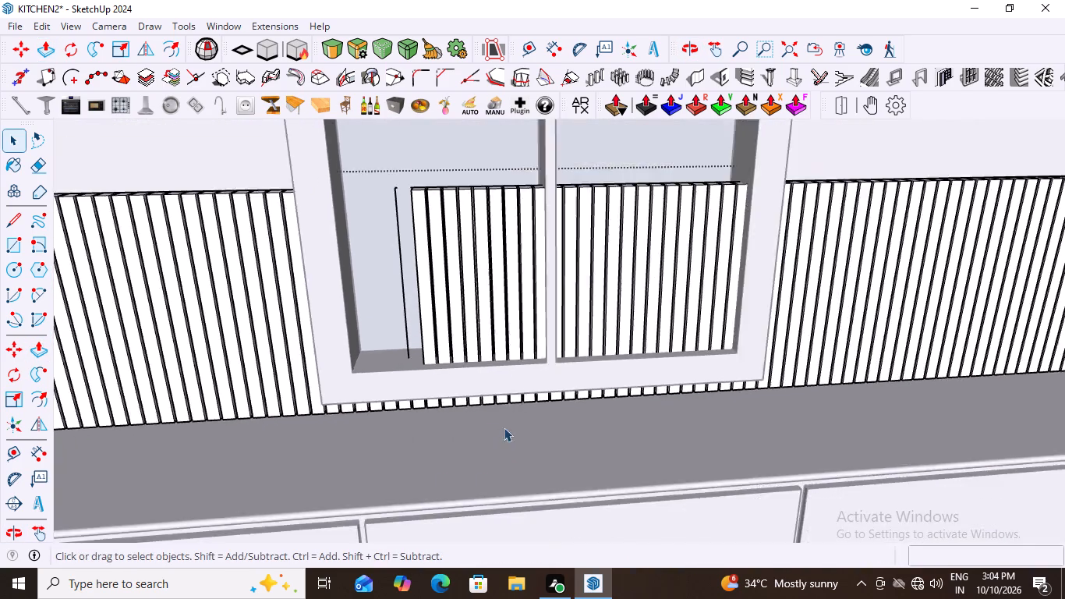
pyautogui.scroll(-8, 504, 427)
pyautogui.moveTo(459, 307); pyautogui.dragTo(500, 357, button='middle')
pyautogui.scroll(3, 445, 305)
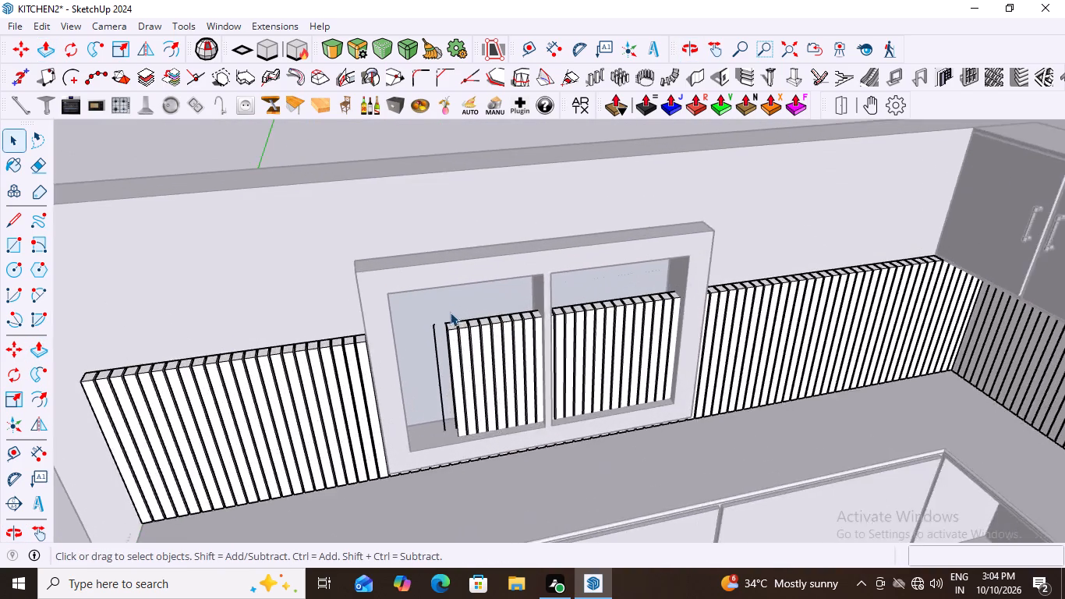
pyautogui.scroll(7, 450, 312)
pyautogui.scroll(7, 592, 274)
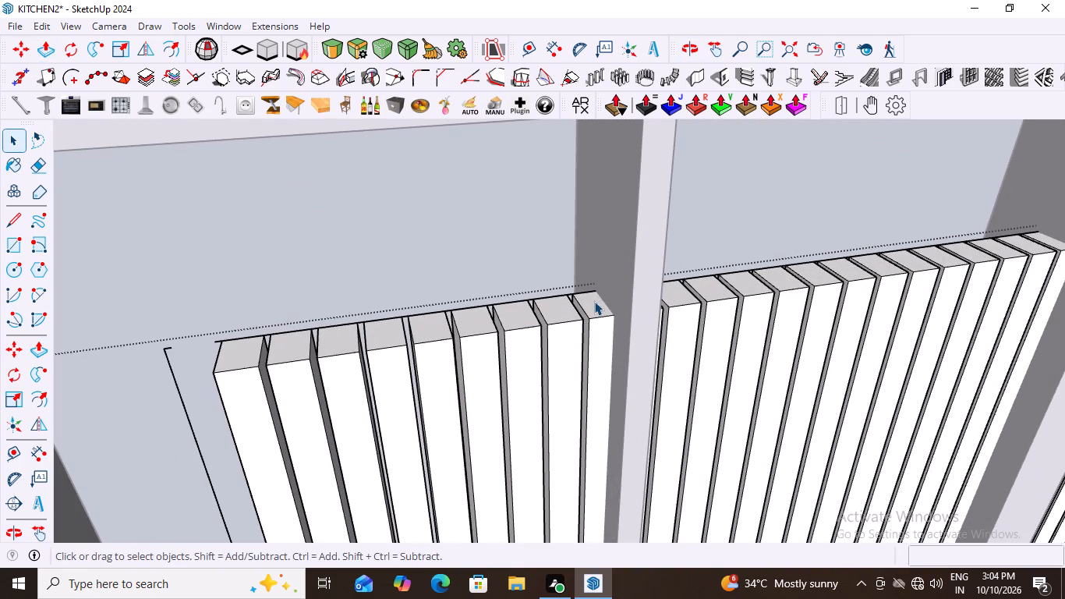
pyautogui.click(593, 306)
pyautogui.press('p')
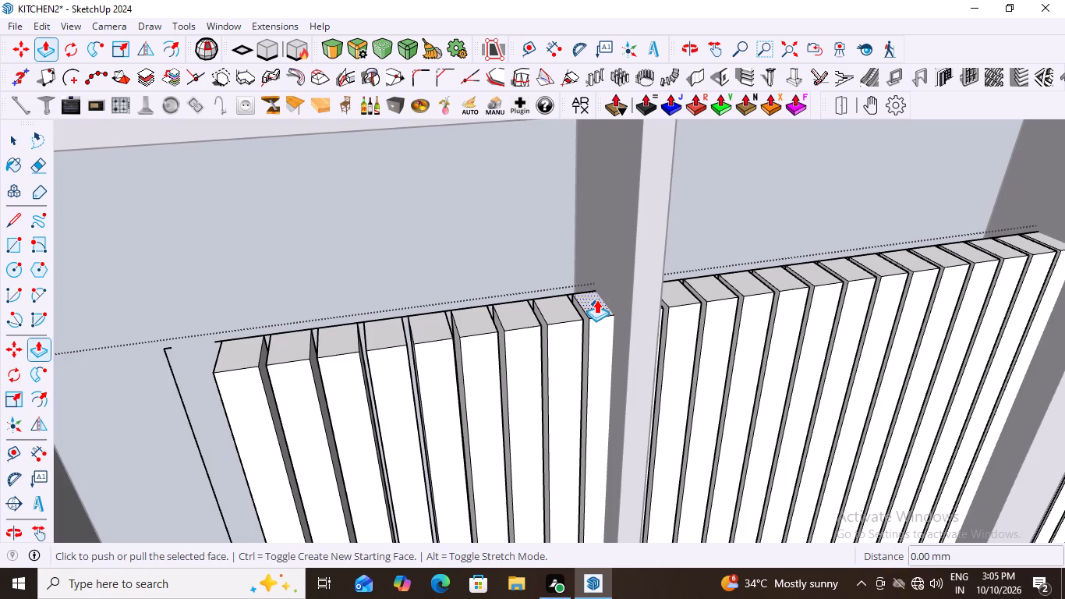
pyautogui.moveTo(597, 298); pyautogui.dragTo(575, 434)
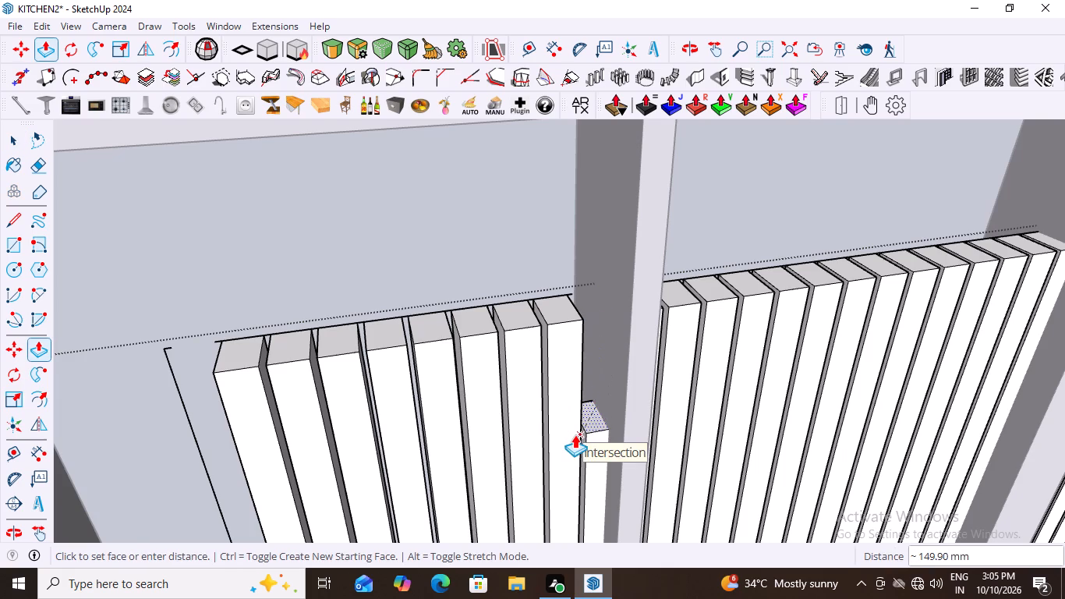
pyautogui.moveTo(575, 434); pyautogui.dragTo(577, 434)
# Push/Pull the mullion-side slat's top down in two more stages, about 186 mm and 176 mm, to clear the left pane.
pyautogui.scroll(-7, 578, 433)
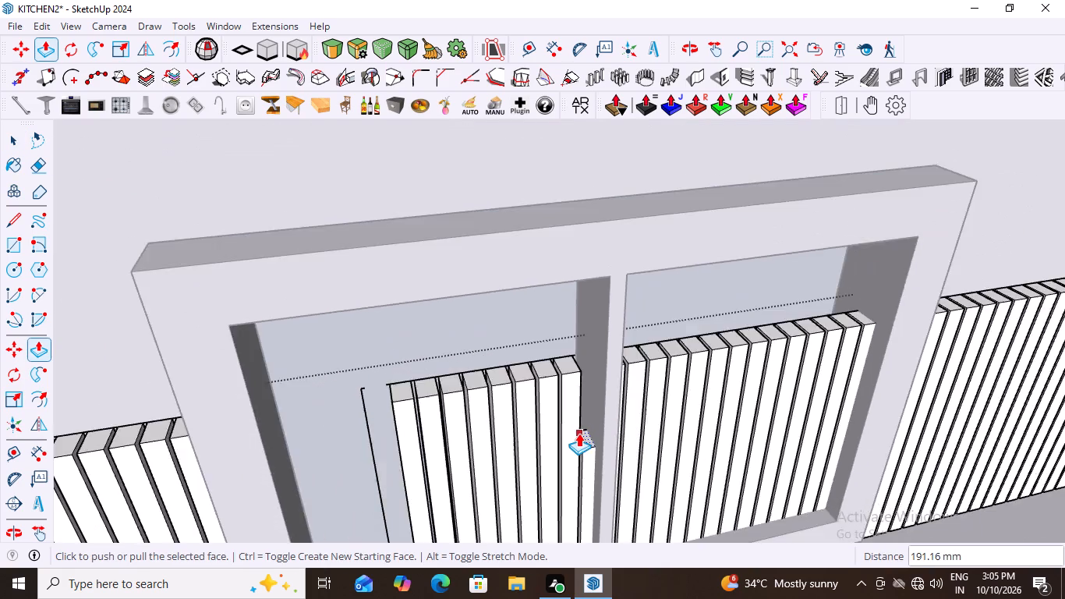
pyautogui.scroll(-4, 578, 433)
pyautogui.scroll(9, 589, 431)
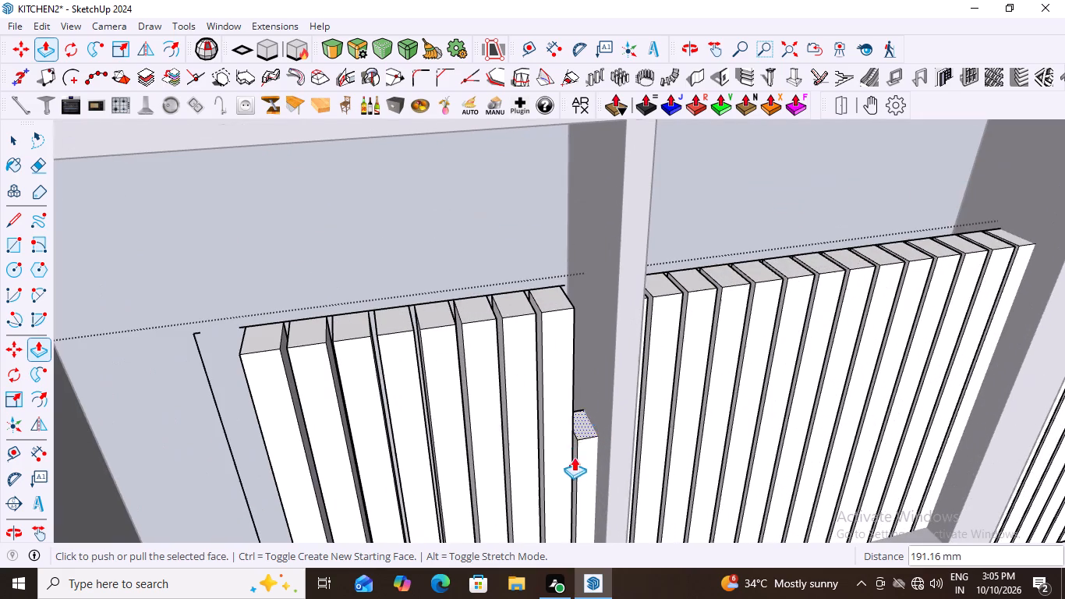
pyautogui.moveTo(581, 420); pyautogui.dragTo(581, 519)
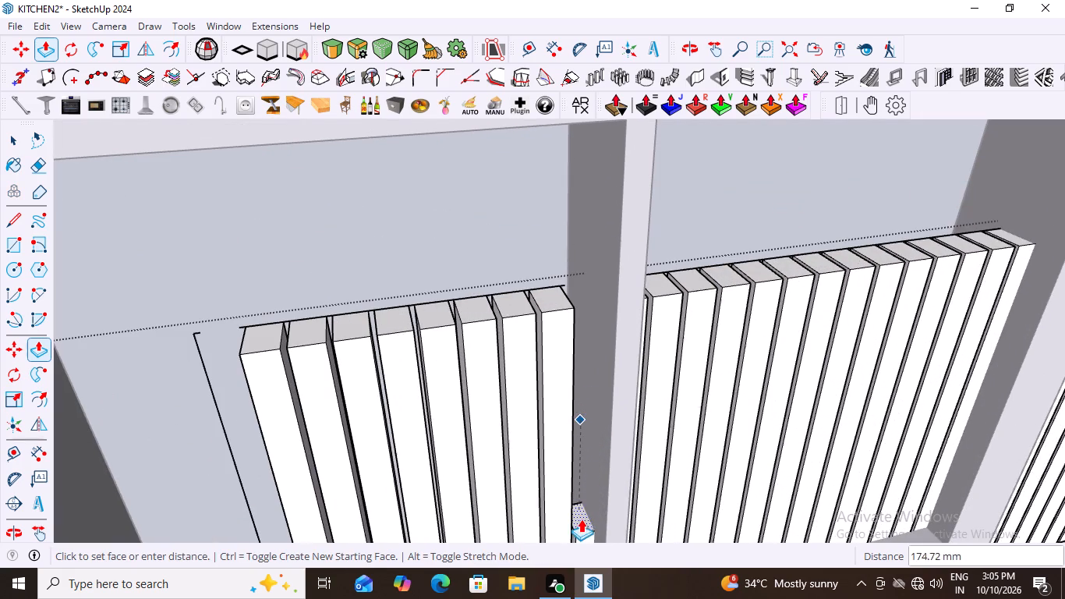
pyautogui.moveTo(581, 519); pyautogui.dragTo(581, 521)
pyautogui.scroll(-20, 594, 477)
pyautogui.moveTo(616, 512); pyautogui.dragTo(607, 509, button='middle')
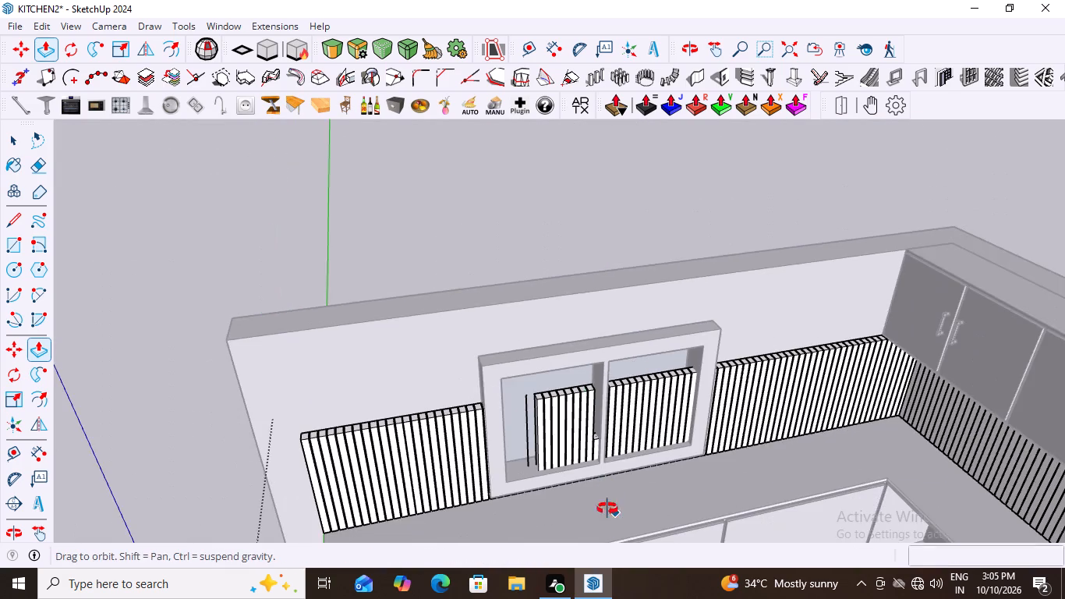
pyautogui.moveTo(607, 509); pyautogui.dragTo(584, 441, button='middle')
pyautogui.scroll(4, 604, 512)
pyautogui.scroll(5, 568, 409)
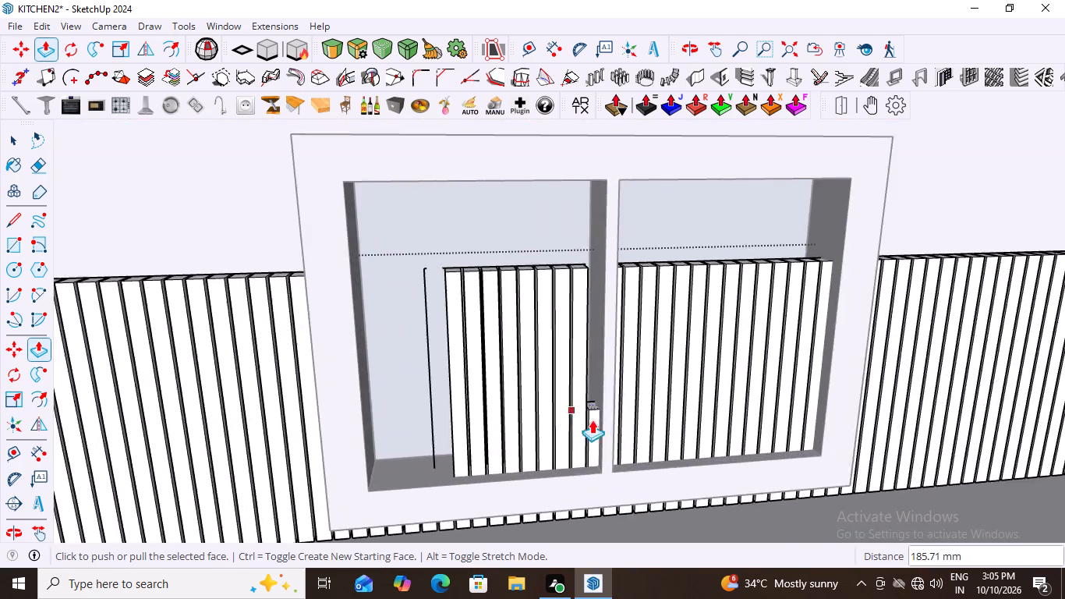
pyautogui.scroll(8, 592, 420)
pyautogui.moveTo(588, 370); pyautogui.dragTo(583, 471)
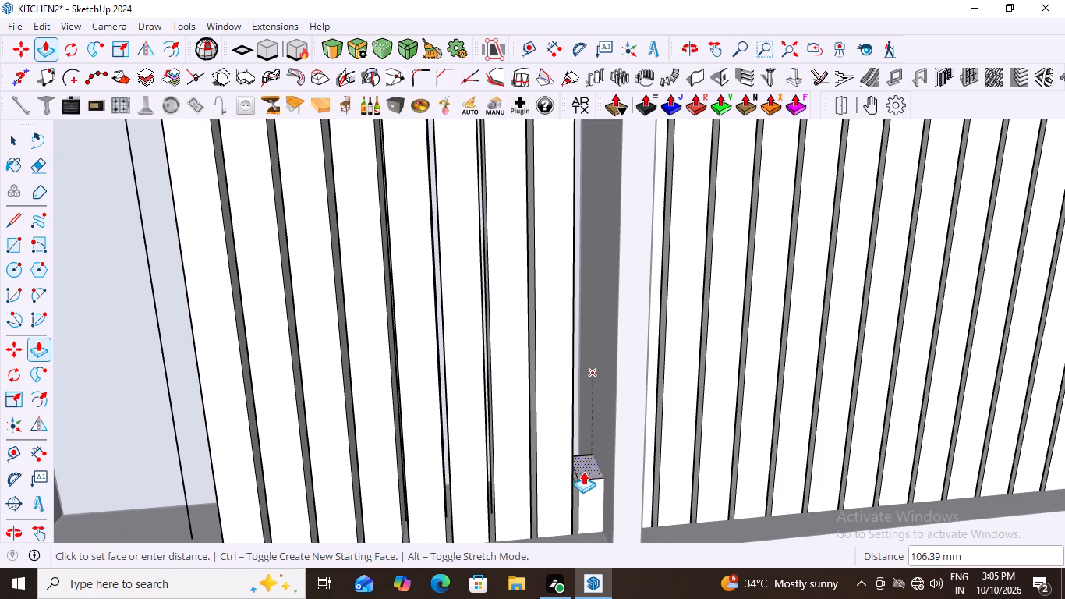
pyautogui.moveTo(583, 471); pyautogui.dragTo(576, 516)
# Inspect the lowered mullion-side slat and its neighbours beneath the window frame's bottom rail.
pyautogui.scroll(-5, 586, 361)
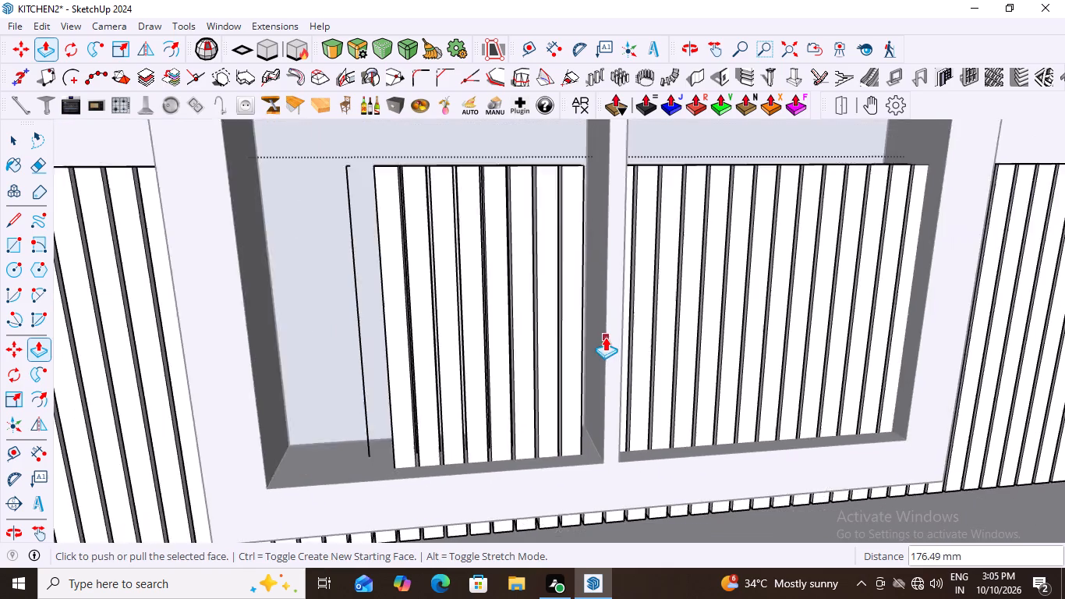
pyautogui.scroll(-5, 605, 337)
pyautogui.press('space')
pyautogui.click(550, 491)
pyautogui.scroll(8, 606, 460)
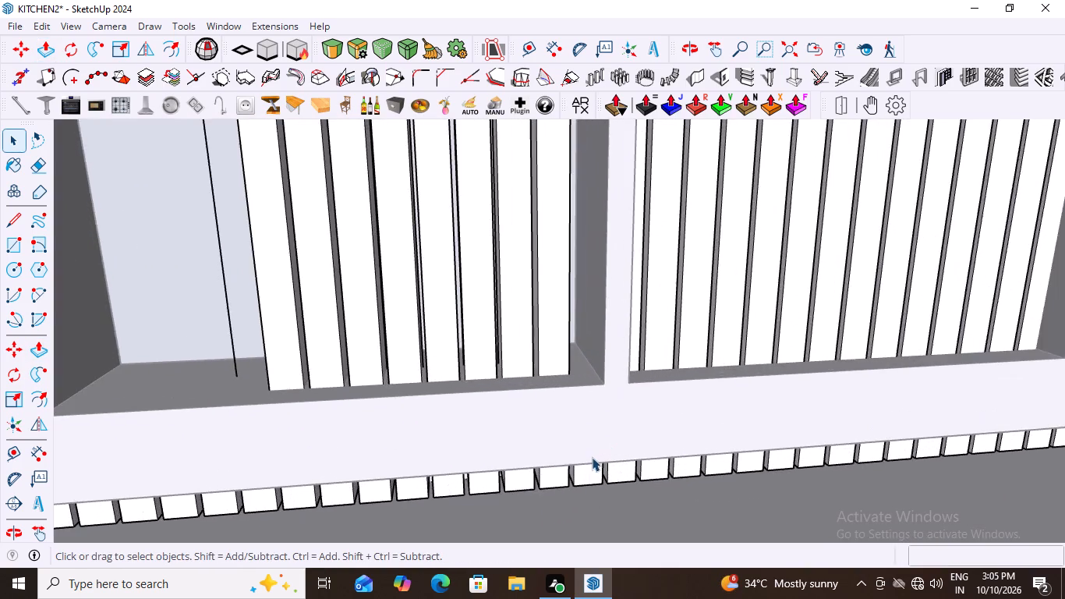
pyautogui.moveTo(589, 455); pyautogui.dragTo(590, 346, button='middle')
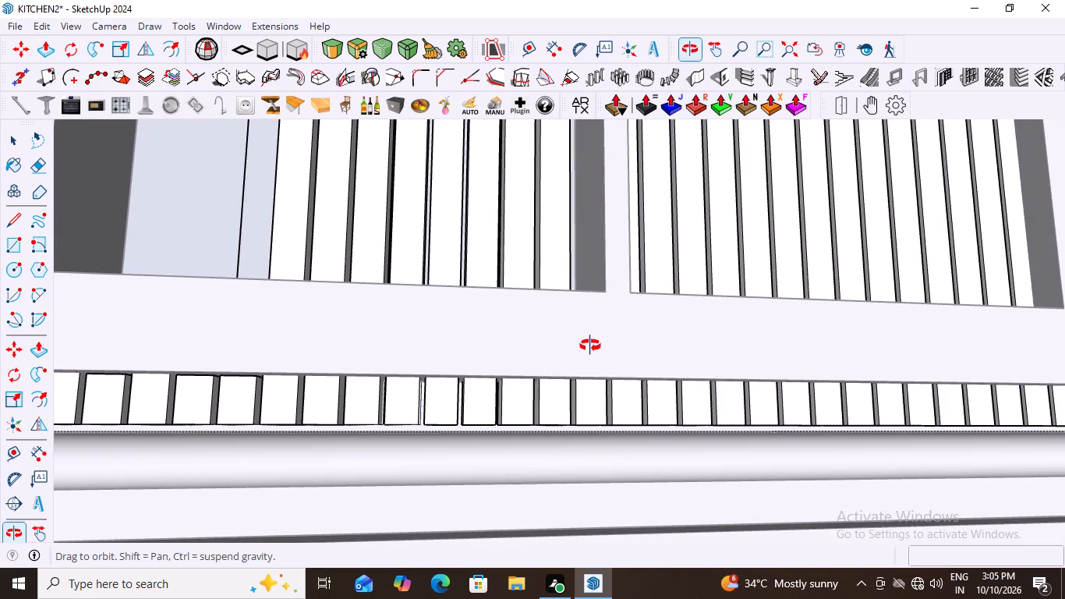
pyautogui.moveTo(590, 346); pyautogui.dragTo(575, 479, button='middle')
# Push/Pull the top of the left pane's slat nearest the central mullion down in stages, the last about 504 mm, to clear the pane.
pyautogui.scroll(-9, 575, 479)
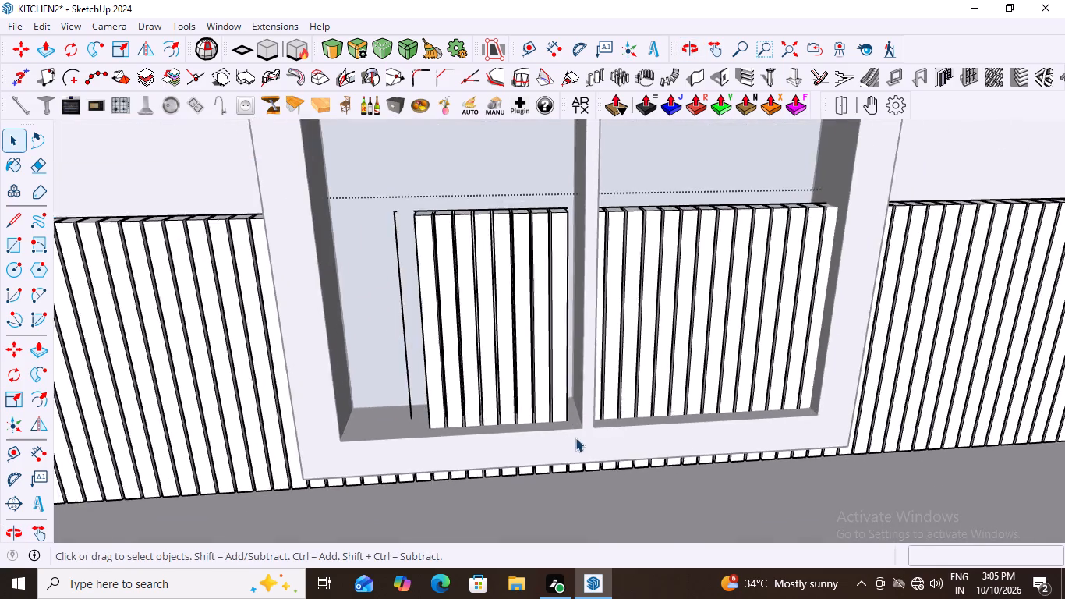
pyautogui.scroll(-4, 575, 438)
pyautogui.moveTo(550, 347); pyautogui.dragTo(564, 408, button='middle')
pyautogui.scroll(7, 575, 301)
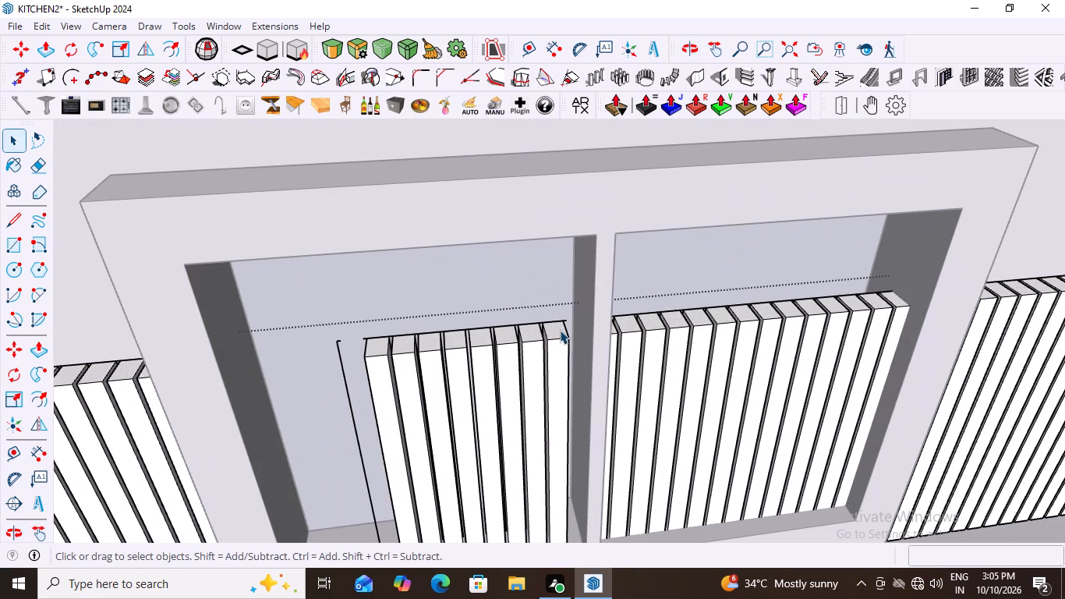
pyautogui.click(554, 329)
pyautogui.scroll(2, 556, 331)
pyautogui.press('p')
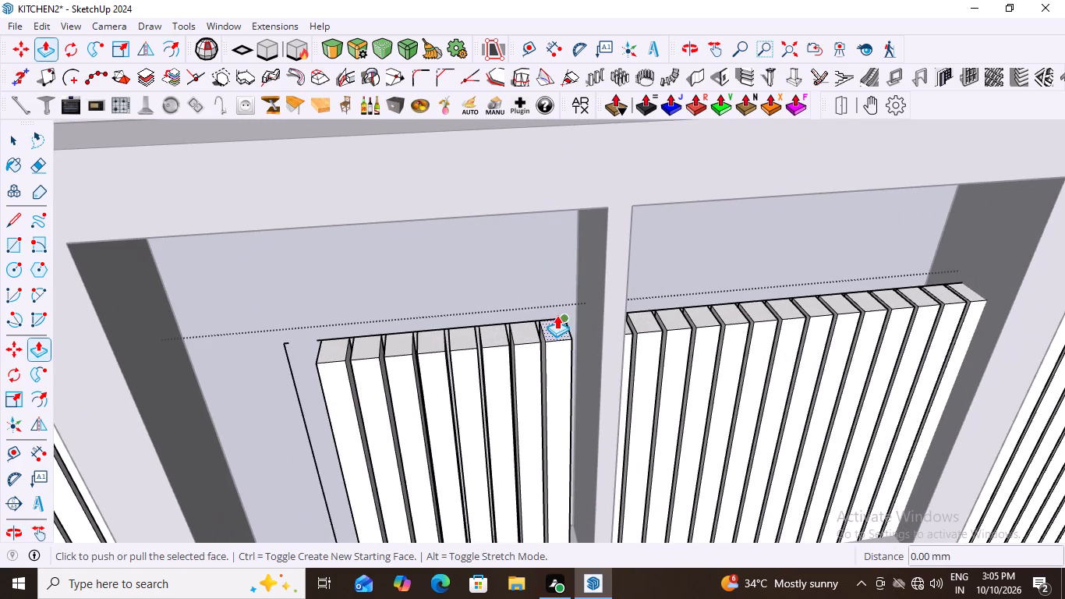
pyautogui.doubleClick(557, 315)
pyautogui.doubleClick(557, 411)
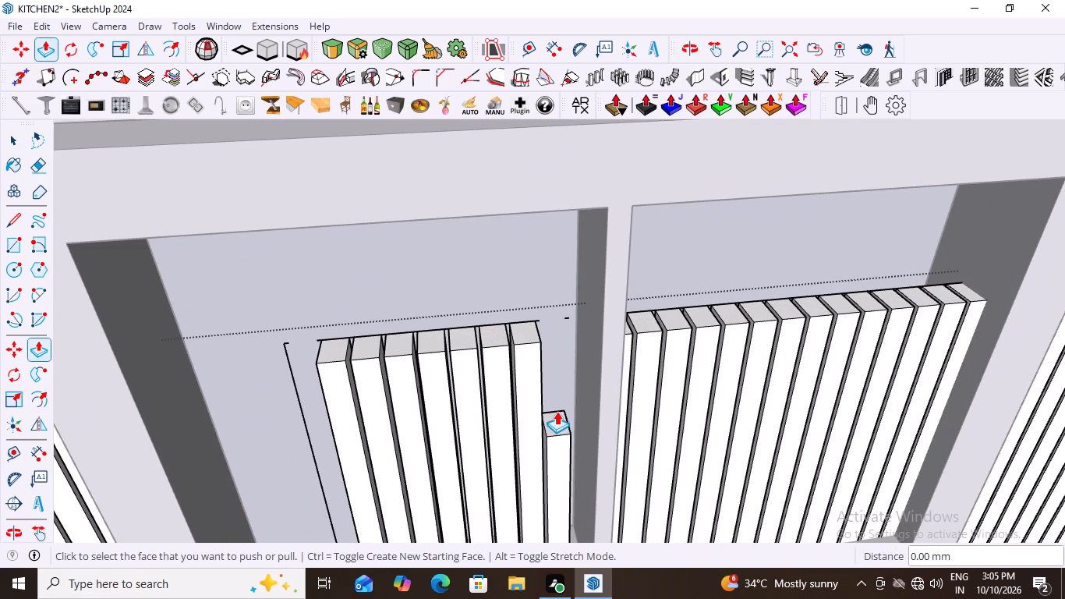
pyautogui.doubleClick(557, 411)
pyautogui.scroll(-8, 573, 374)
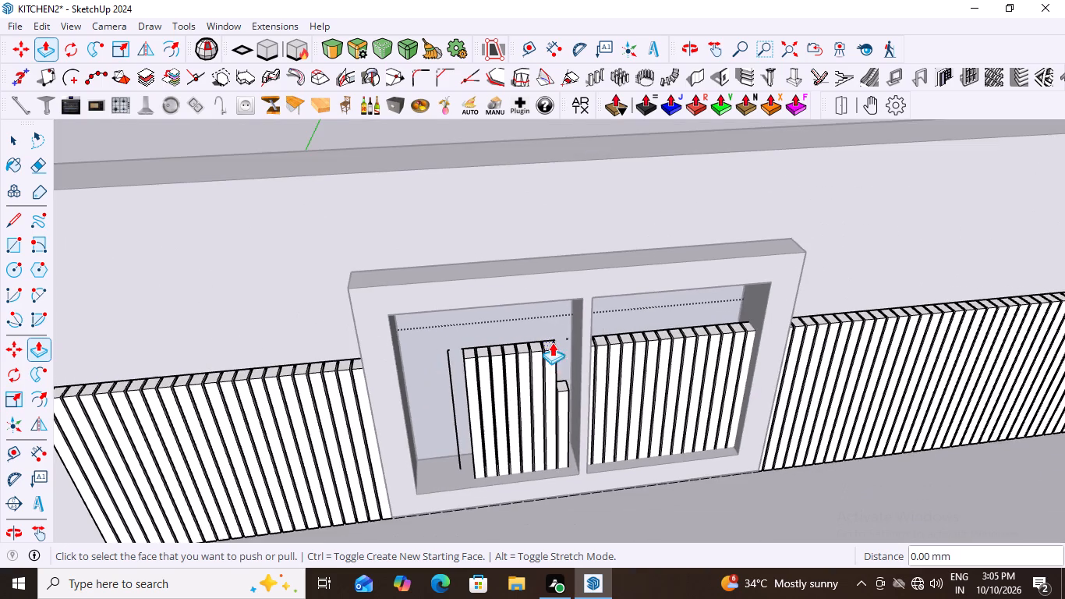
pyautogui.scroll(3, 559, 393)
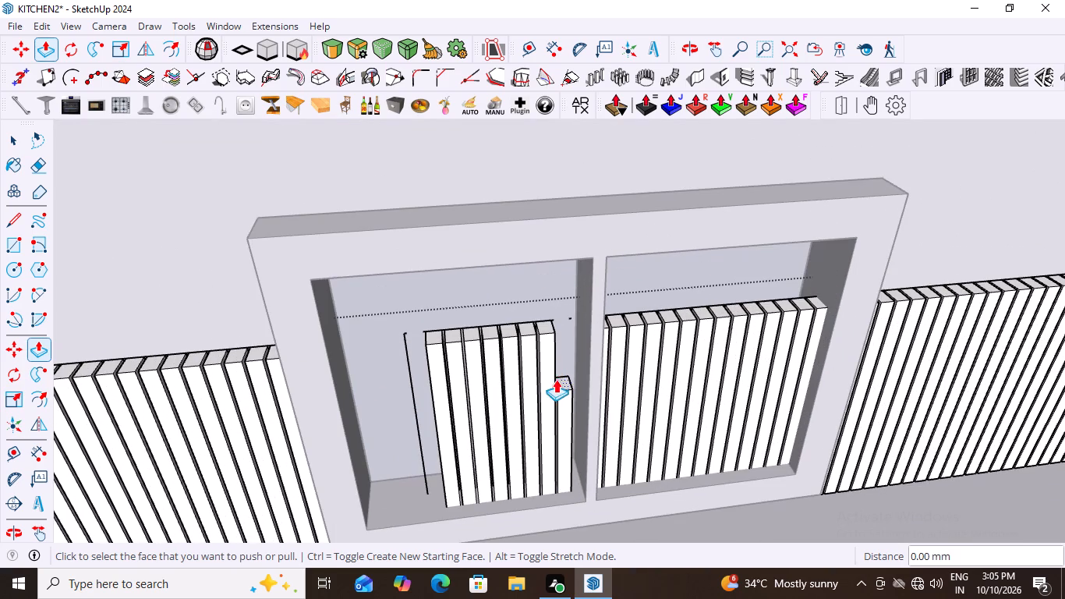
pyautogui.moveTo(562, 377); pyautogui.dragTo(564, 516)
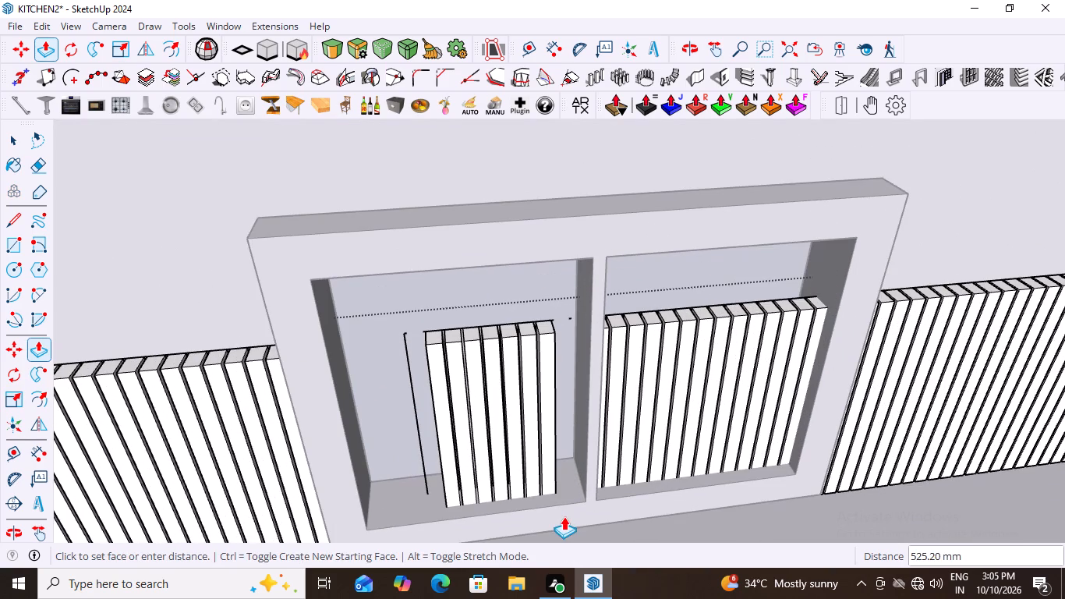
pyautogui.moveTo(564, 516); pyautogui.dragTo(586, 512)
pyautogui.scroll(-3, 553, 431)
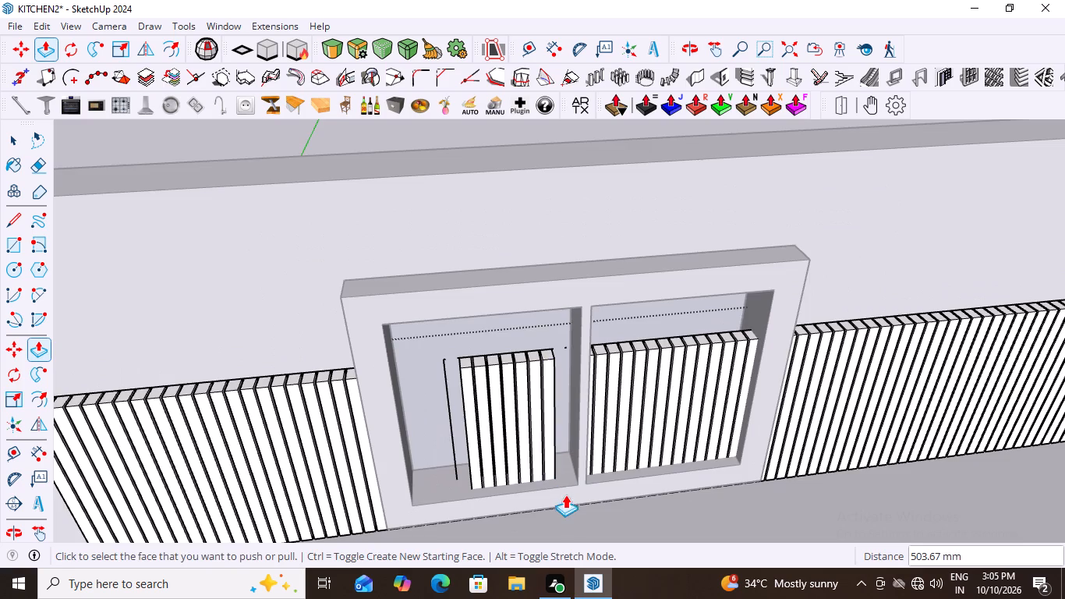
# Push/Pull the shortened slat's top back up about 38 mm to reach the underside of the window frame's bottom rail.
pyautogui.moveTo(560, 477); pyautogui.dragTo(540, 340, button='middle')
pyautogui.scroll(12, 565, 477)
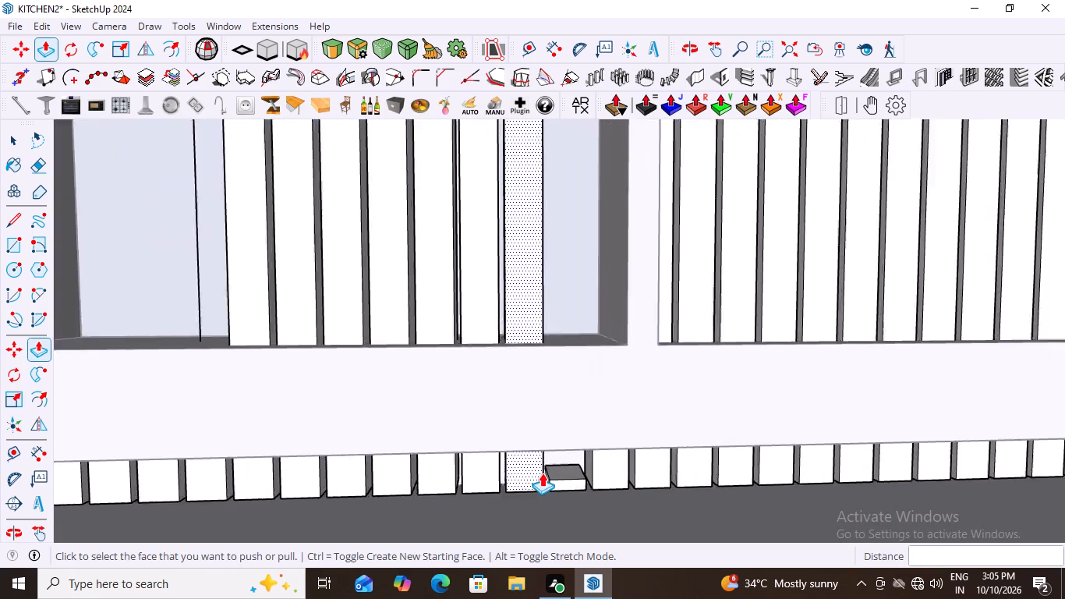
pyautogui.scroll(5, 542, 473)
pyautogui.moveTo(589, 461); pyautogui.dragTo(598, 456)
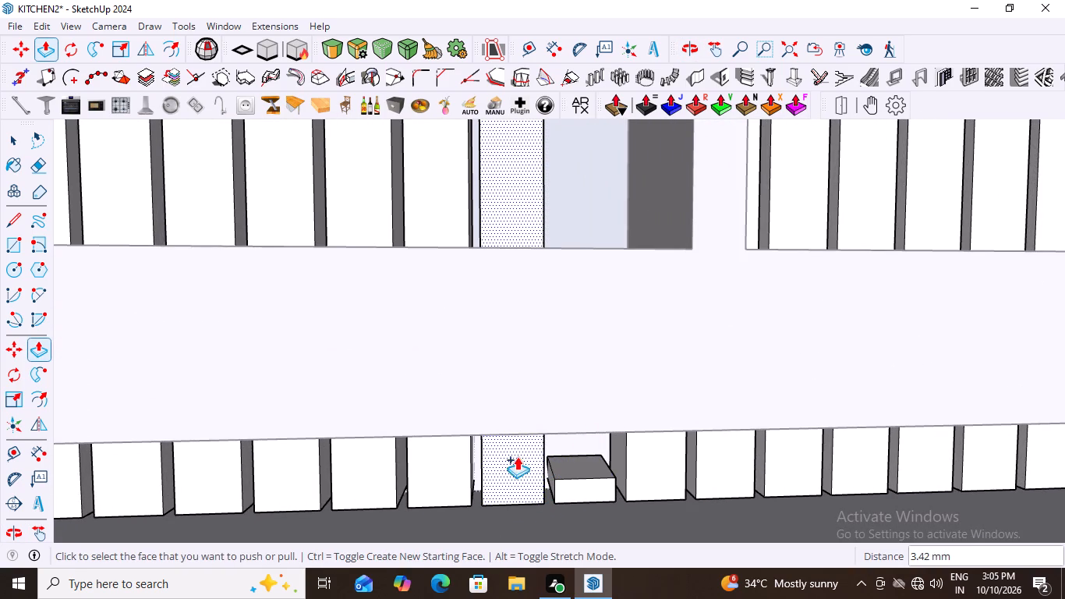
pyautogui.click(589, 455)
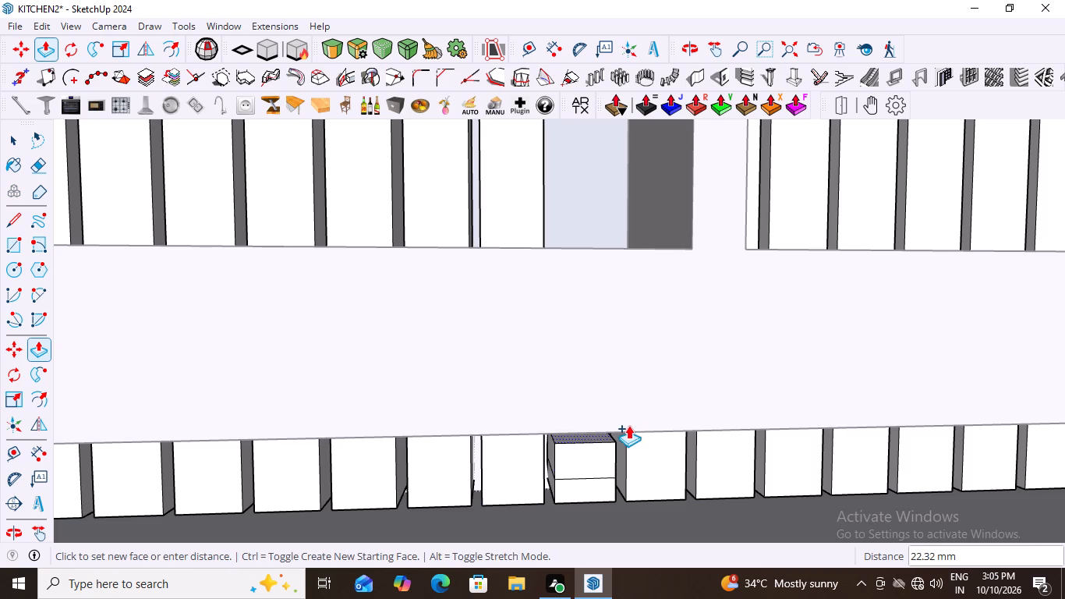
pyautogui.press('Escape')
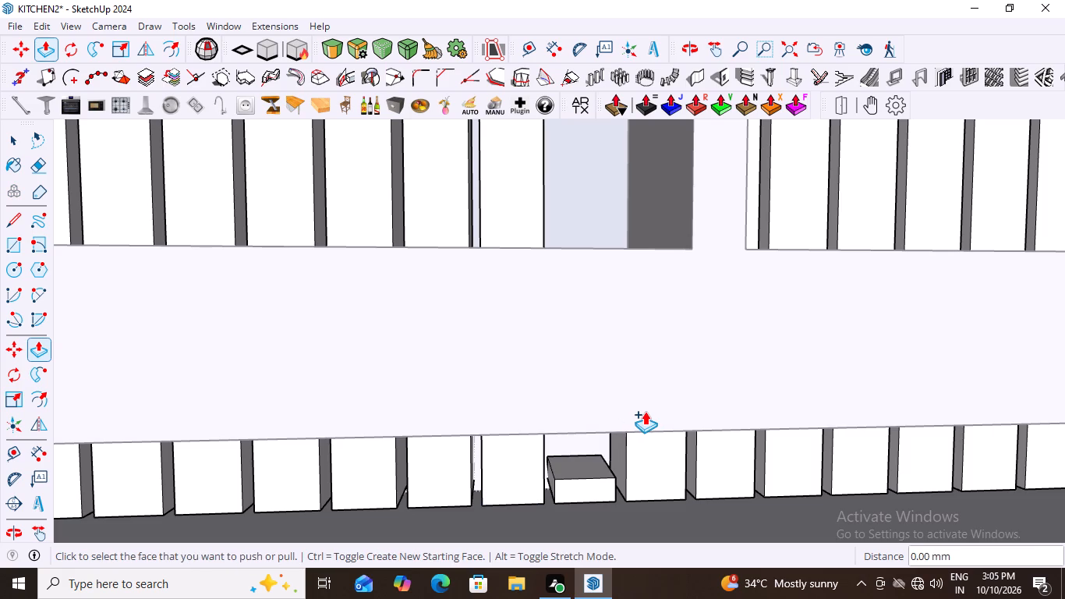
pyautogui.press('space')
pyautogui.click(572, 463)
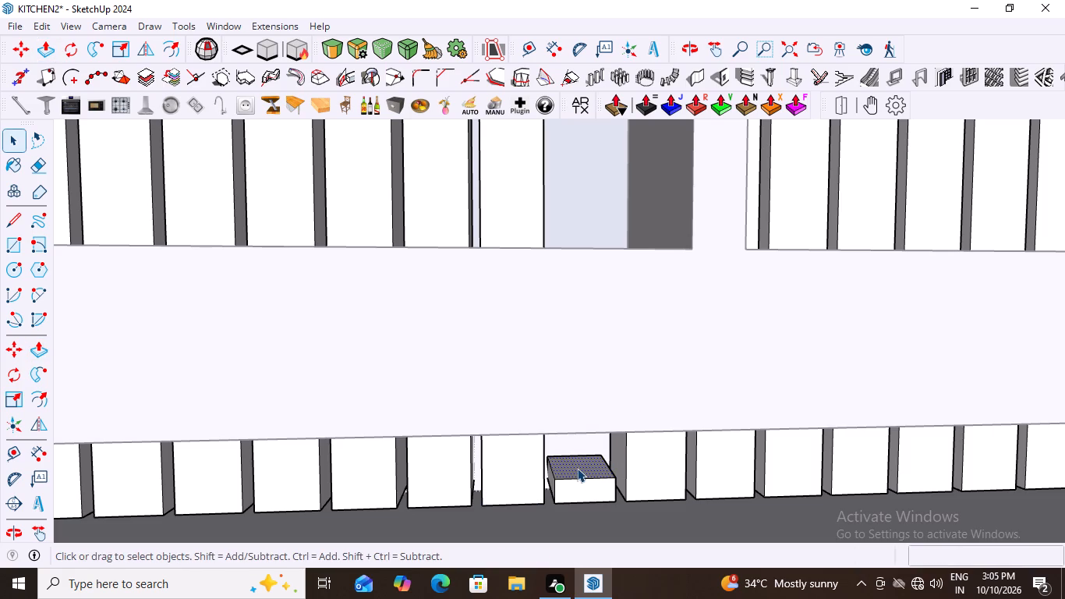
pyautogui.press('p')
pyautogui.click(580, 457)
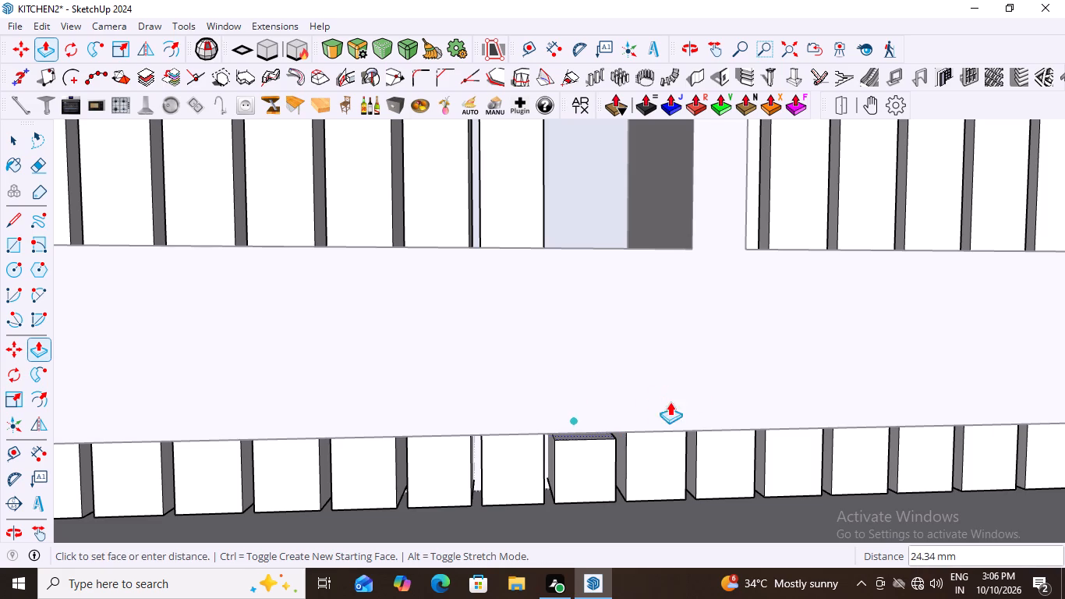
pyautogui.click(765, 426)
# Examine the window opening and its remaining slats from the counter side and from the outer side of the wall.
pyautogui.scroll(-2, 540, 420)
pyautogui.moveTo(547, 427); pyautogui.dragTo(579, 324, button='middle')
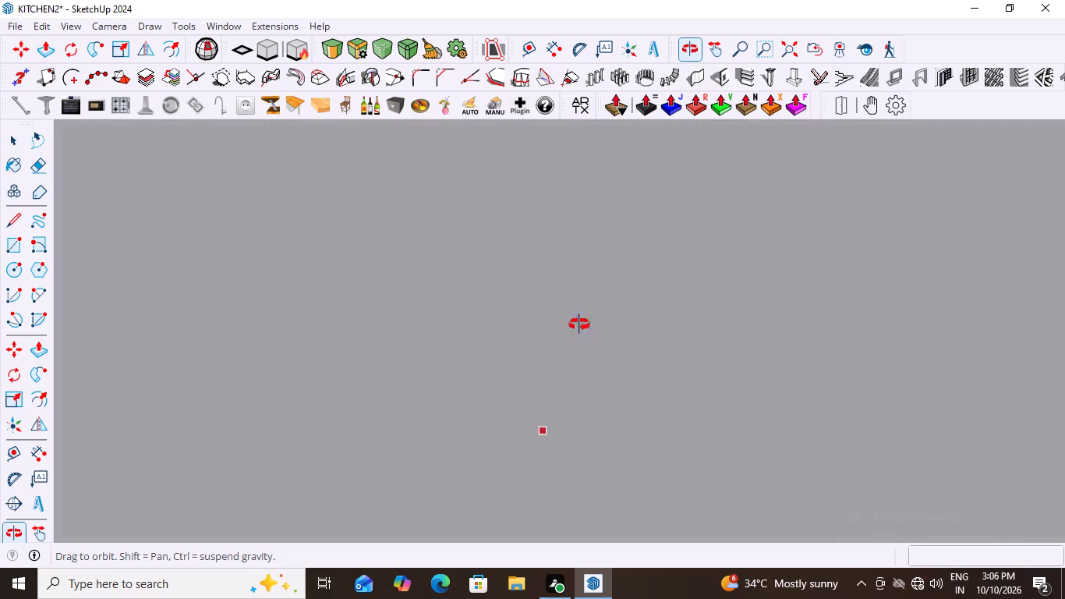
pyautogui.moveTo(579, 324); pyautogui.dragTo(558, 465, button='middle')
pyautogui.scroll(-18, 560, 461)
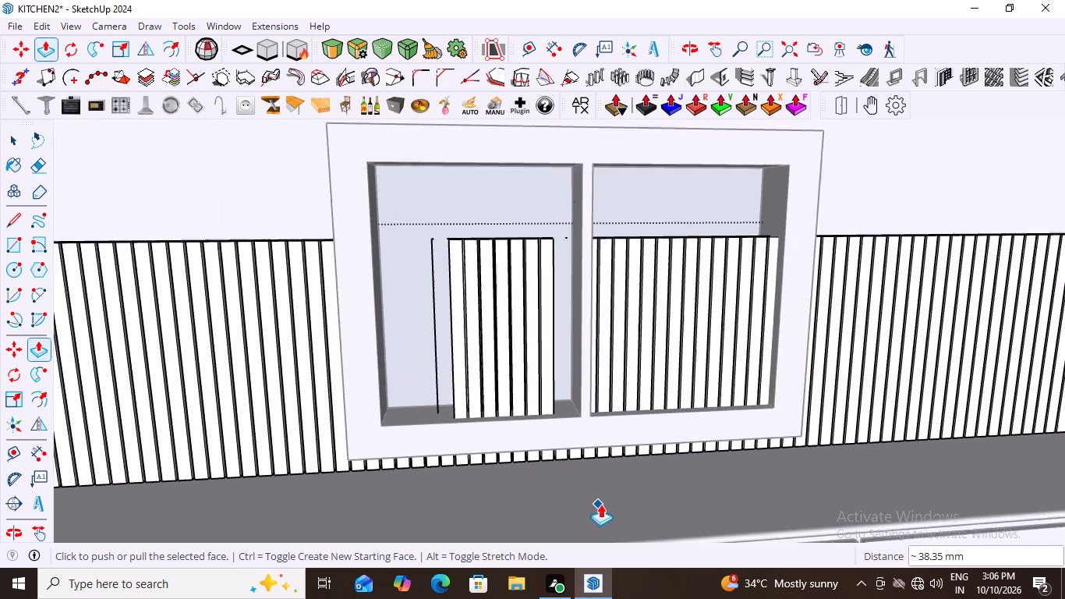
pyautogui.press('space')
pyautogui.click(547, 491)
pyautogui.scroll(-3, 526, 397)
pyautogui.moveTo(543, 405); pyautogui.dragTo(486, 440, button='middle')
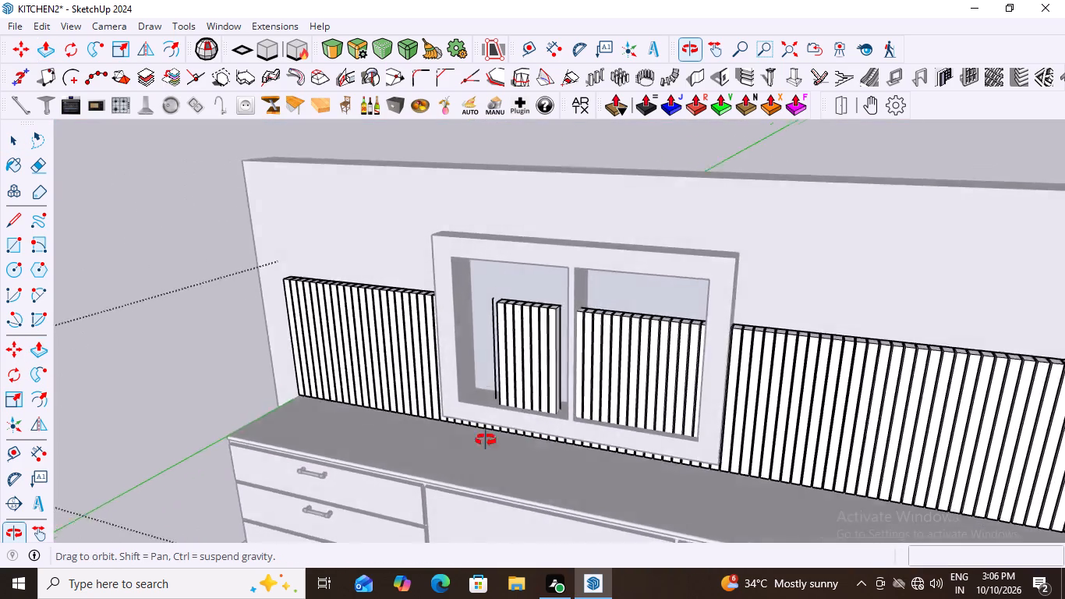
pyautogui.moveTo(486, 440); pyautogui.dragTo(419, 401, button='middle')
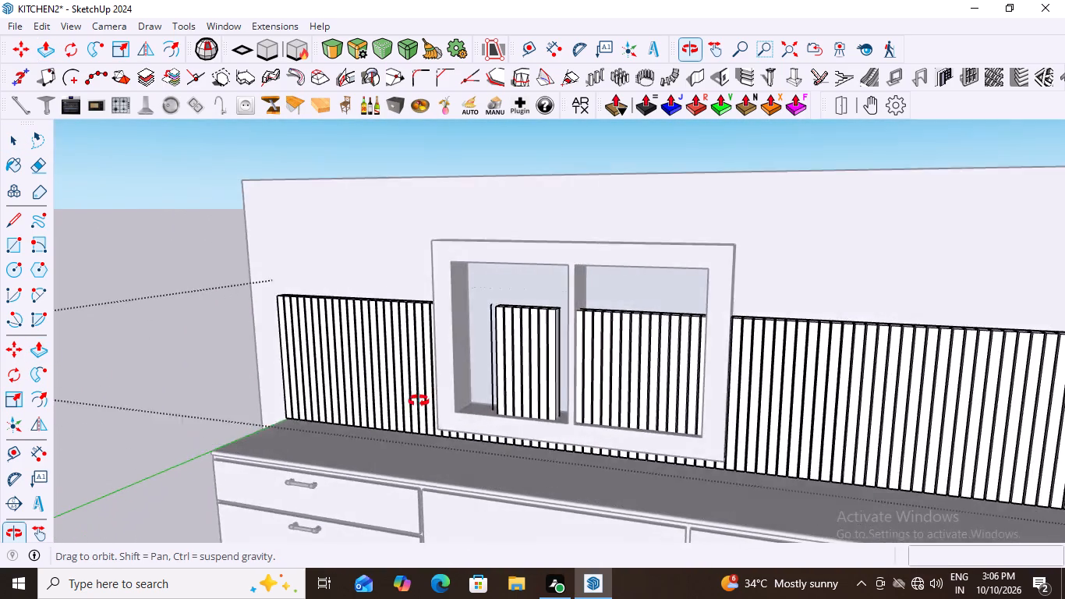
pyautogui.moveTo(419, 401); pyautogui.dragTo(522, 393, button='middle')
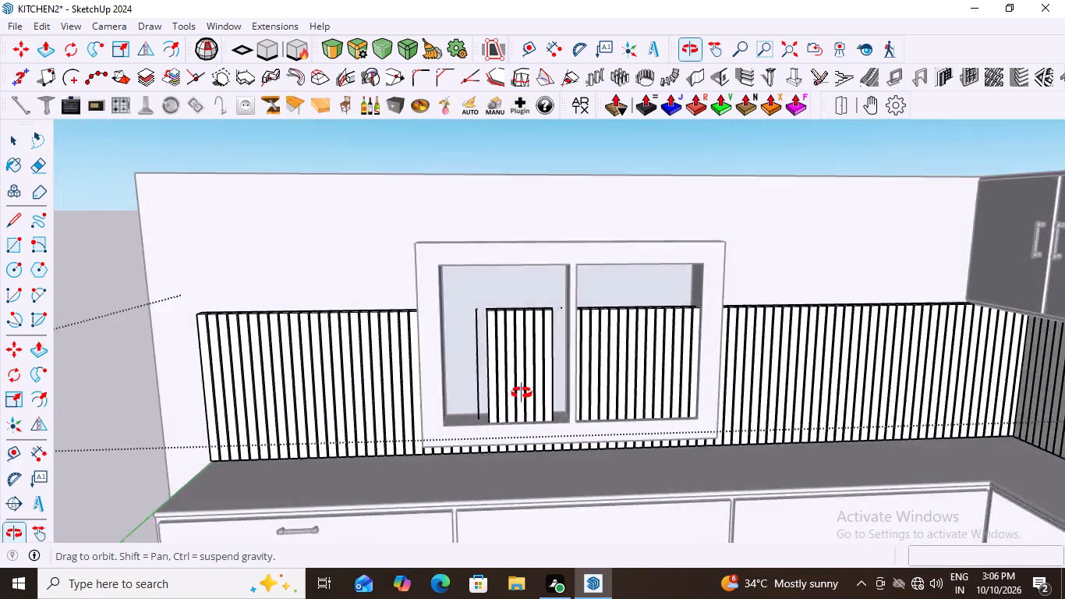
pyautogui.moveTo(522, 393); pyautogui.dragTo(572, 385, button='middle')
pyautogui.scroll(-5, 572, 385)
pyautogui.moveTo(555, 420); pyautogui.dragTo(727, 494, button='middle')
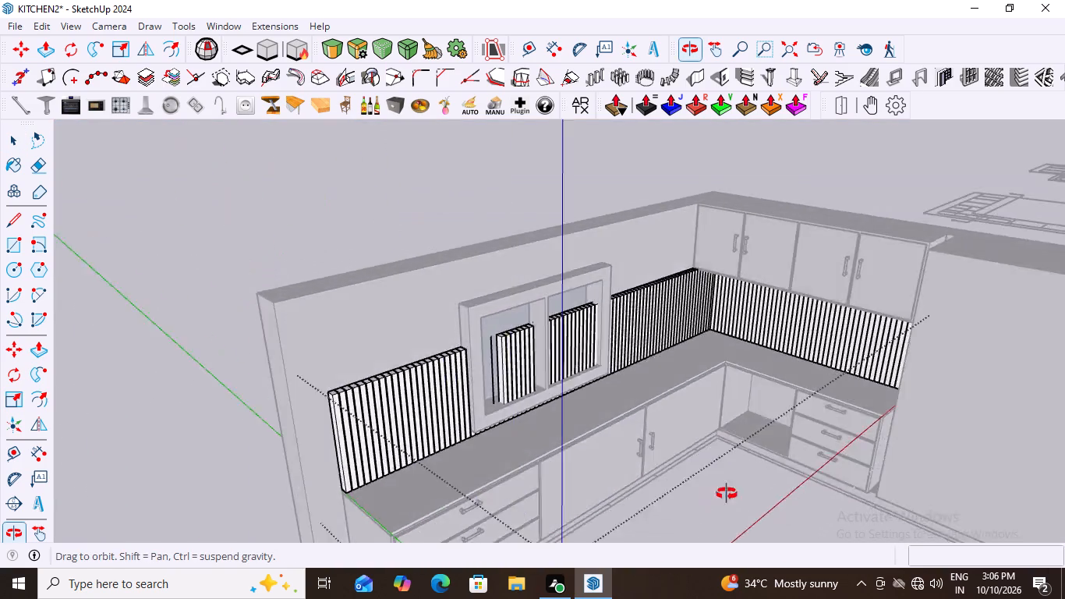
pyautogui.moveTo(727, 494); pyautogui.dragTo(825, 413, button='middle')
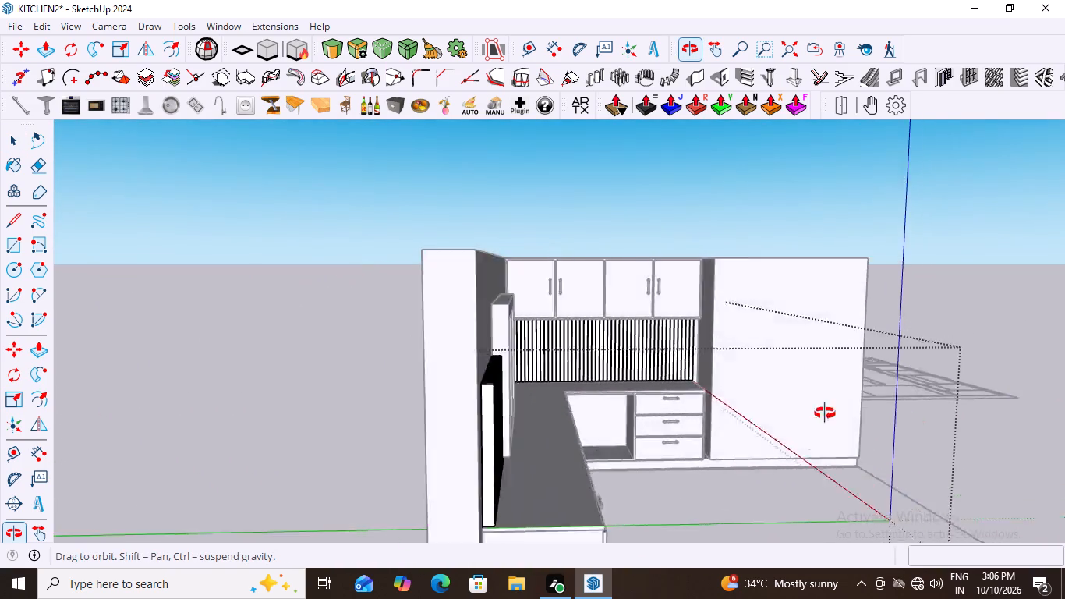
pyautogui.moveTo(825, 413); pyautogui.dragTo(1062, 412, button='middle')
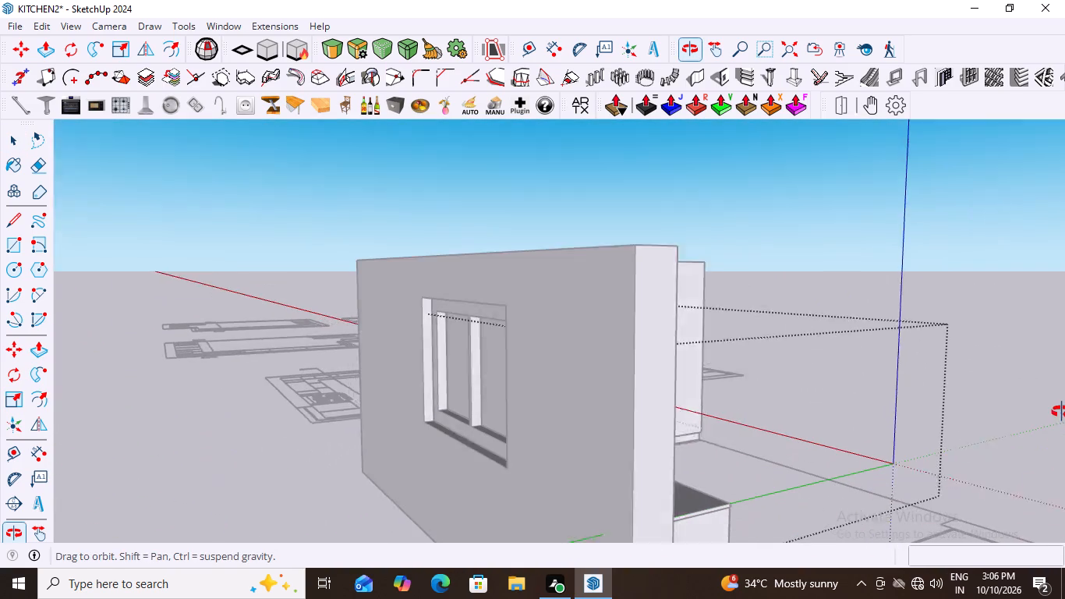
pyautogui.moveTo(1062, 412); pyautogui.dragTo(1063, 409, button='middle')
pyautogui.scroll(9, 423, 445)
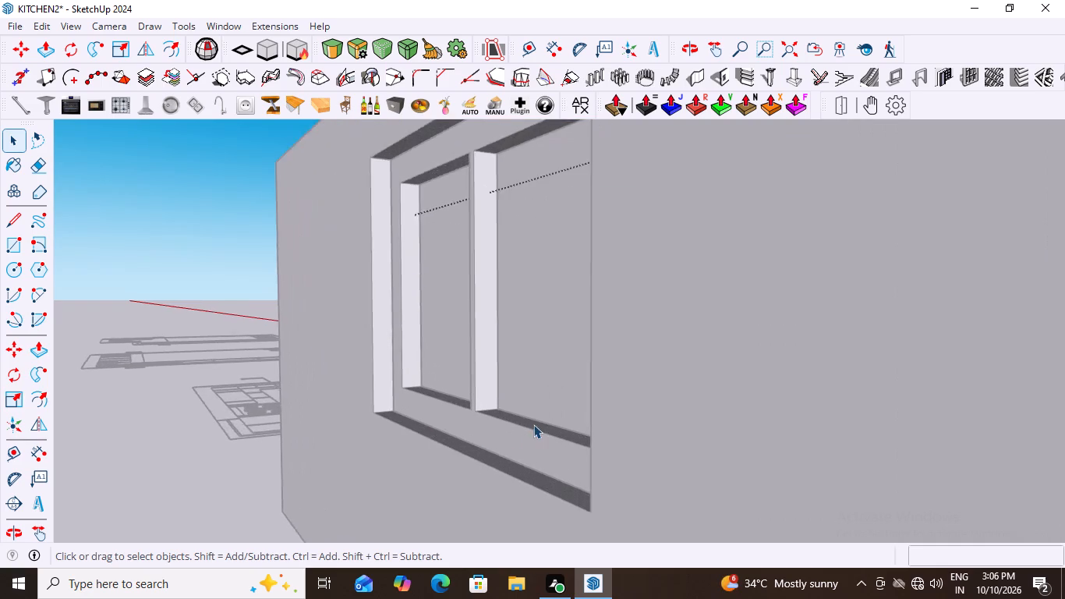
pyautogui.scroll(4, 533, 424)
pyautogui.moveTo(533, 424); pyautogui.dragTo(664, 463, button='middle')
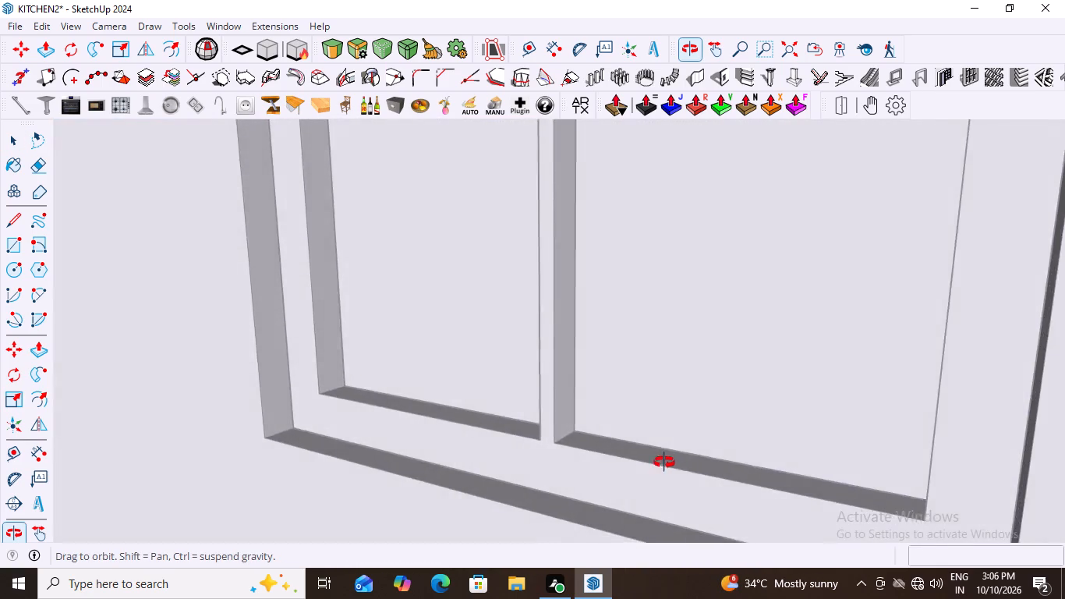
pyautogui.moveTo(664, 463); pyautogui.dragTo(203, 458, button='middle')
pyautogui.scroll(-5, 203, 458)
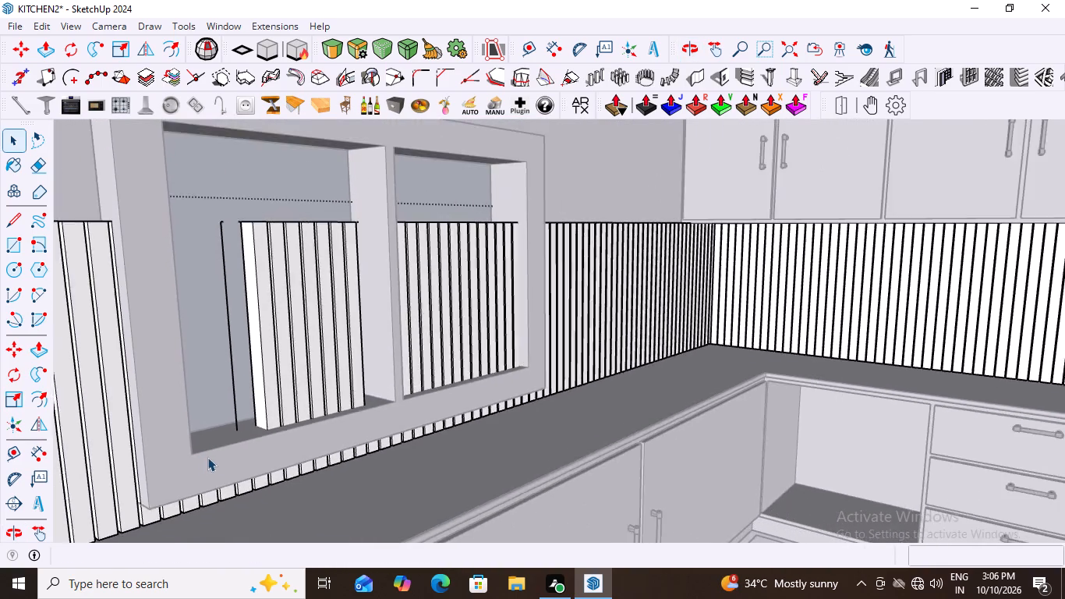
pyautogui.scroll(-3, 207, 457)
pyautogui.moveTo(328, 462); pyautogui.dragTo(327, 531, button='middle')
pyautogui.scroll(-11, 327, 531)
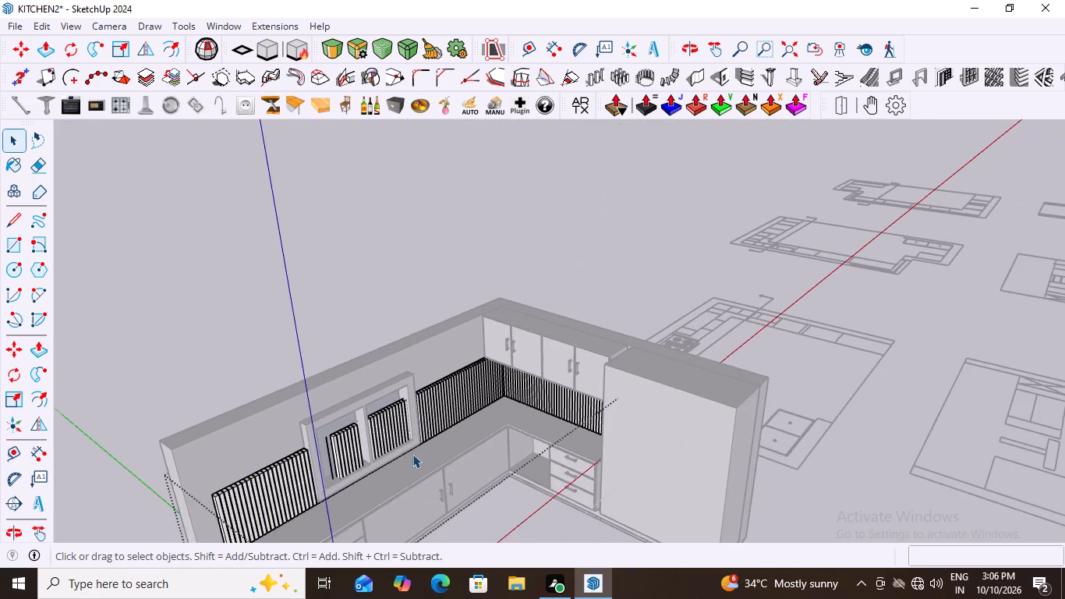
pyautogui.scroll(7, 268, 534)
pyautogui.moveTo(370, 491); pyautogui.dragTo(201, 468, button='middle')
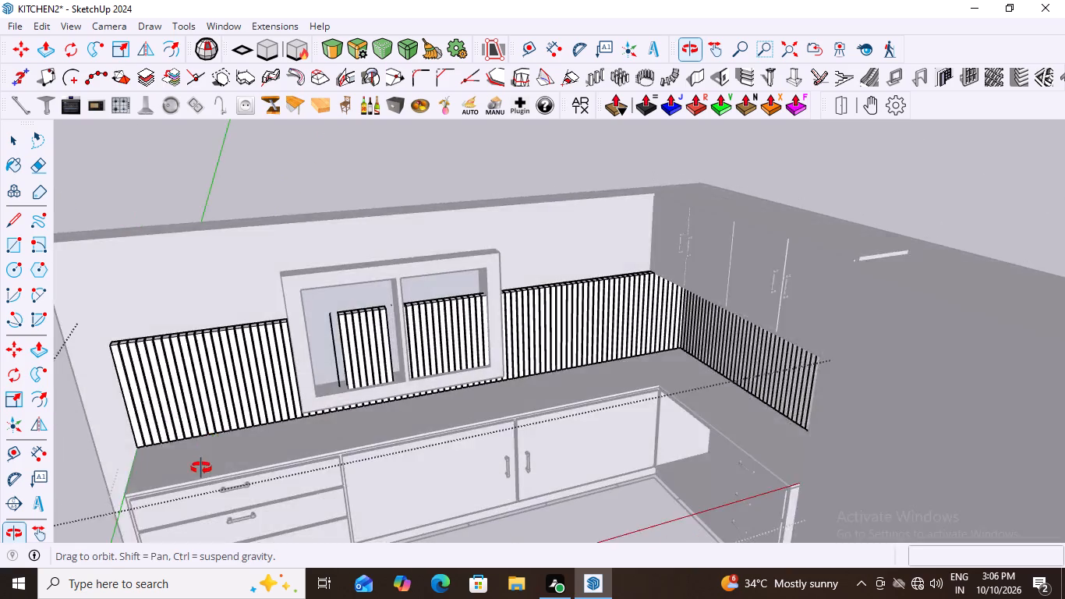
pyautogui.moveTo(201, 468); pyautogui.dragTo(198, 464, button='middle')
pyautogui.scroll(6, 375, 401)
pyautogui.moveTo(440, 400); pyautogui.dragTo(472, 256, button='middle')
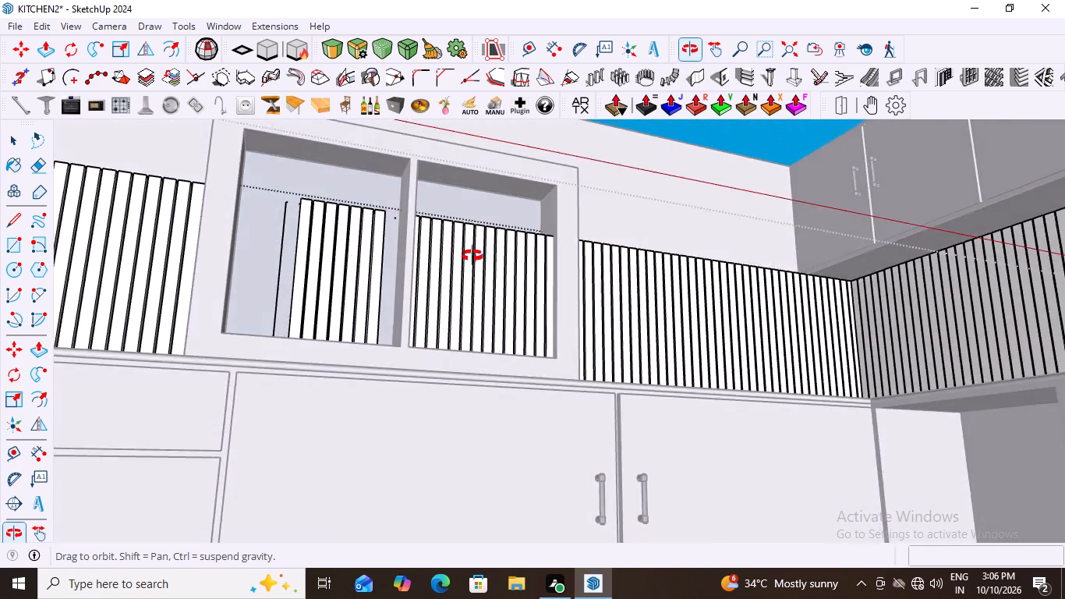
pyautogui.moveTo(472, 256); pyautogui.dragTo(444, 516, button='middle')
pyautogui.scroll(-1, 468, 324)
# Push/Pull the top of the right pane's slat nearest the central mullion down about 638 mm to the frame's bottom rail.
pyautogui.scroll(2, 416, 235)
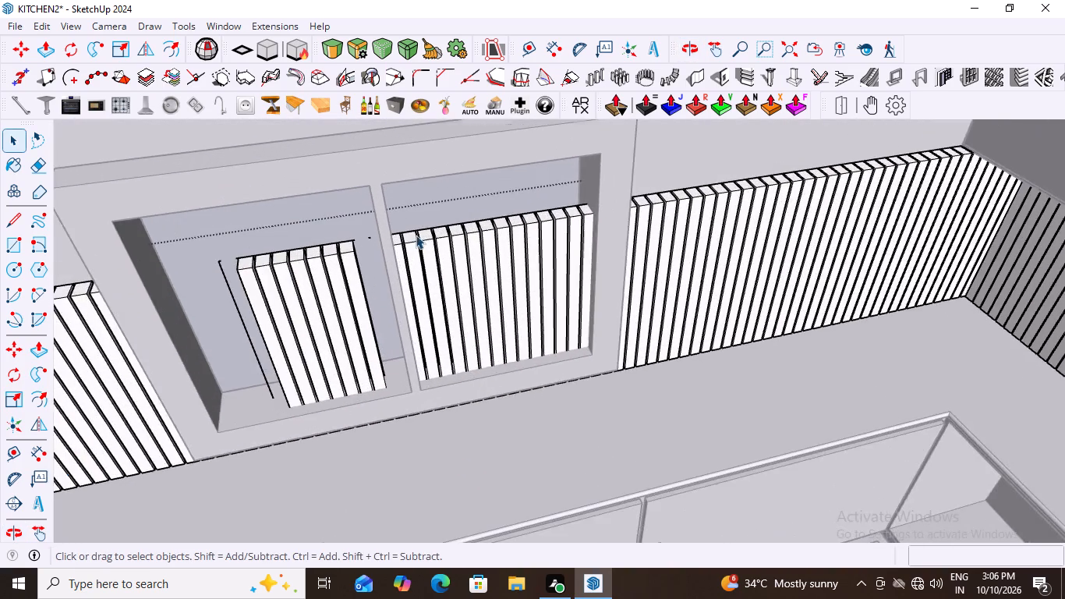
pyautogui.scroll(15, 416, 235)
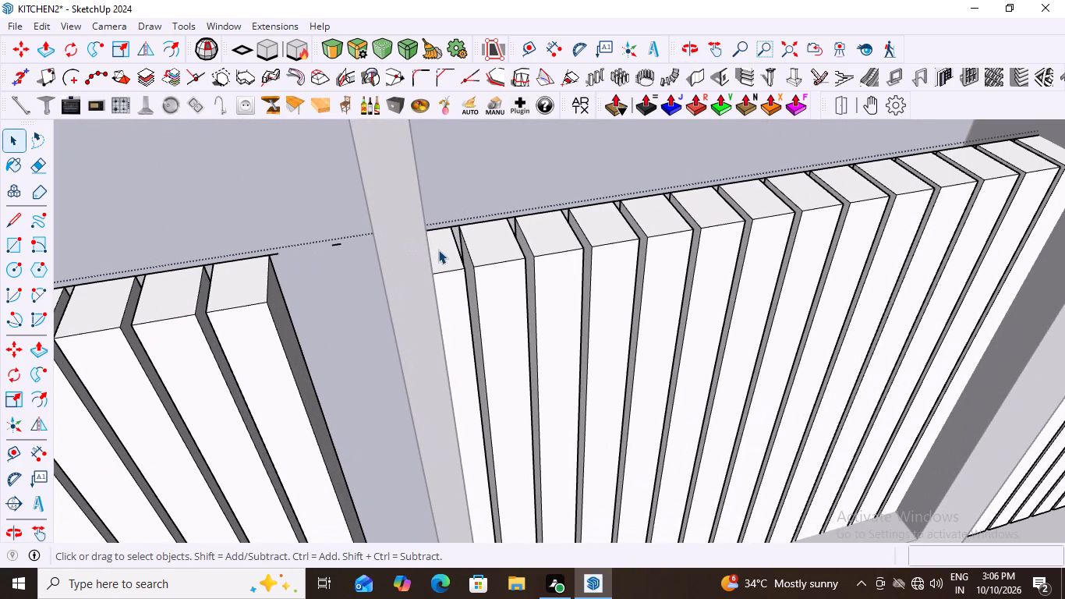
pyautogui.click(438, 250)
pyautogui.press('p')
pyautogui.click(438, 250)
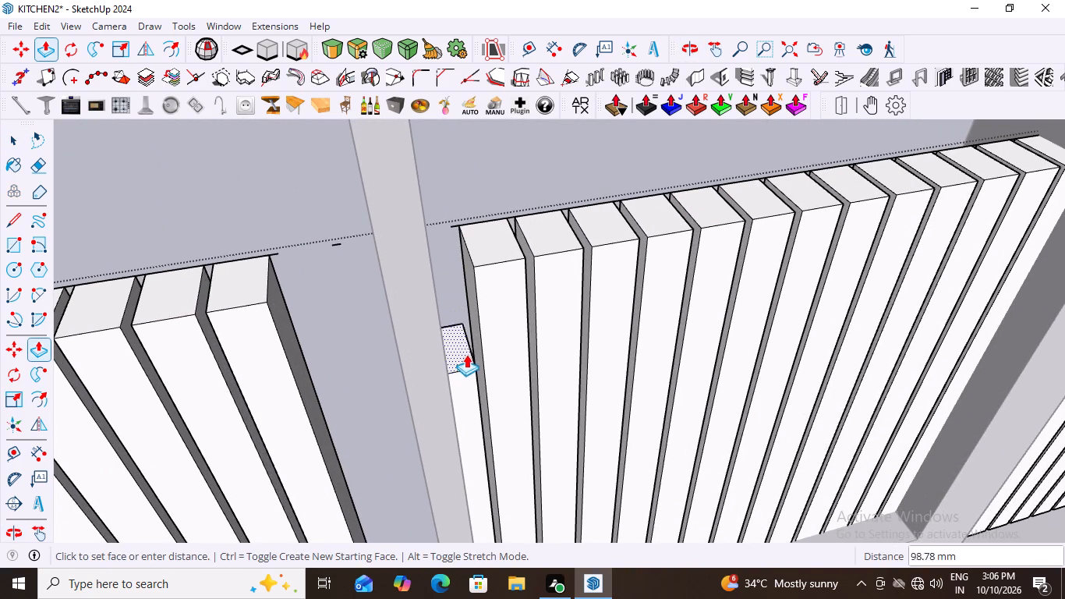
pyautogui.moveTo(465, 443); pyautogui.dragTo(446, 225, button='middle')
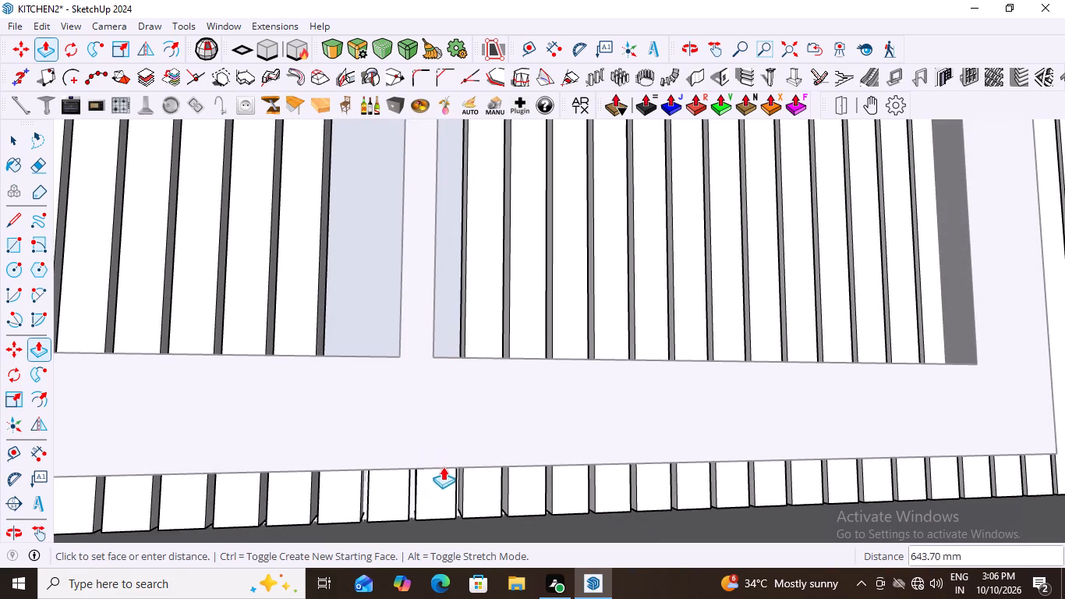
pyautogui.click(491, 470)
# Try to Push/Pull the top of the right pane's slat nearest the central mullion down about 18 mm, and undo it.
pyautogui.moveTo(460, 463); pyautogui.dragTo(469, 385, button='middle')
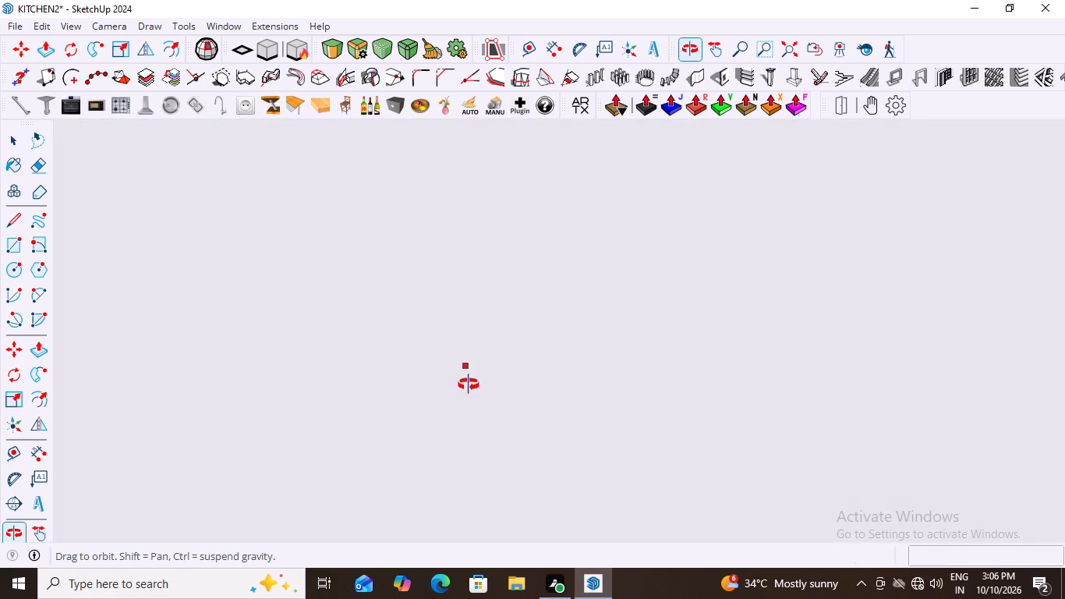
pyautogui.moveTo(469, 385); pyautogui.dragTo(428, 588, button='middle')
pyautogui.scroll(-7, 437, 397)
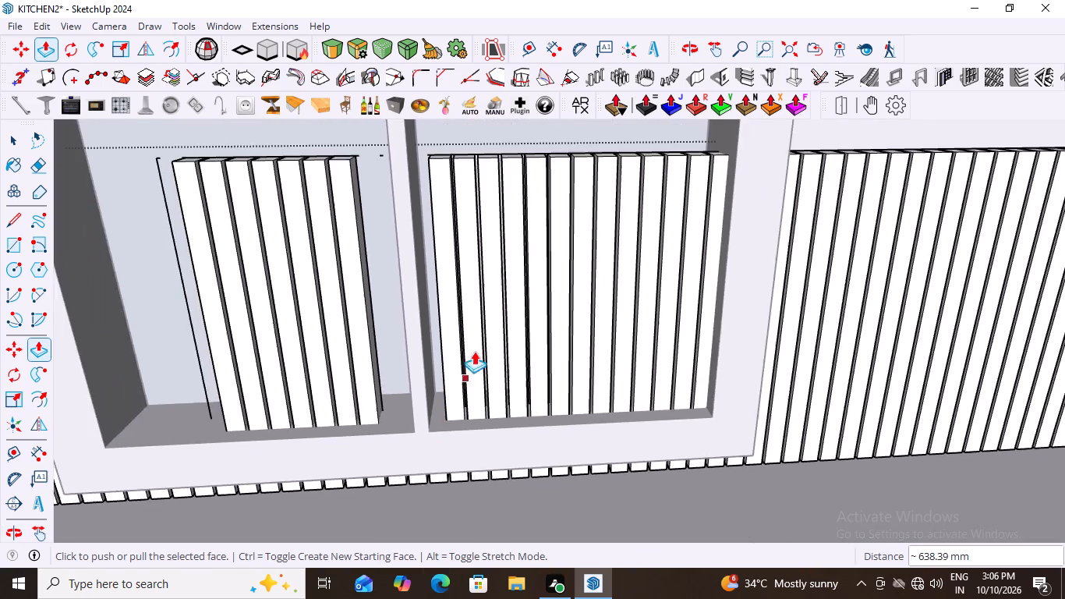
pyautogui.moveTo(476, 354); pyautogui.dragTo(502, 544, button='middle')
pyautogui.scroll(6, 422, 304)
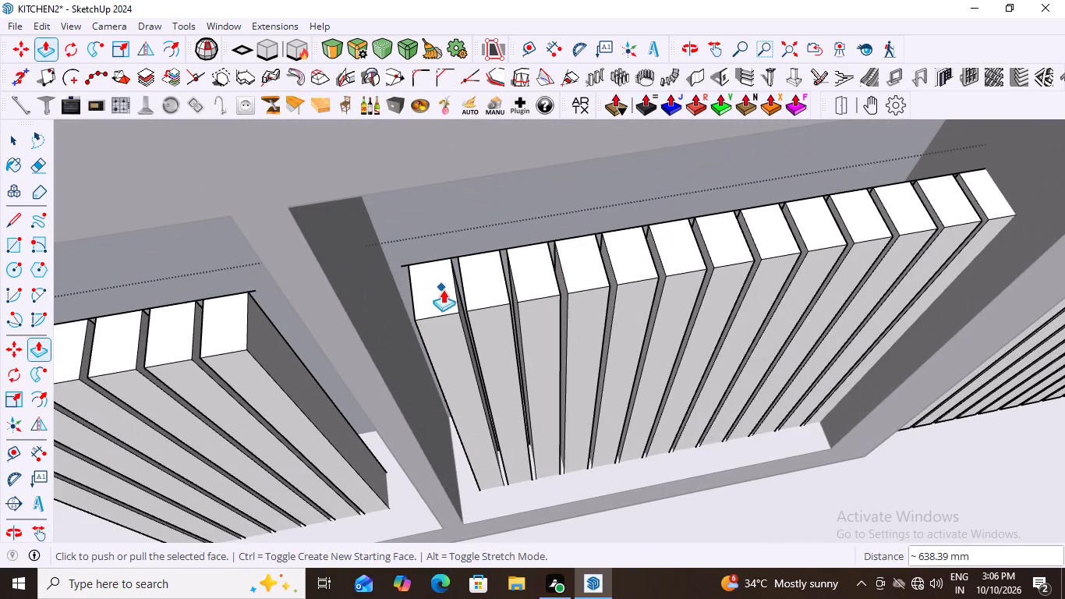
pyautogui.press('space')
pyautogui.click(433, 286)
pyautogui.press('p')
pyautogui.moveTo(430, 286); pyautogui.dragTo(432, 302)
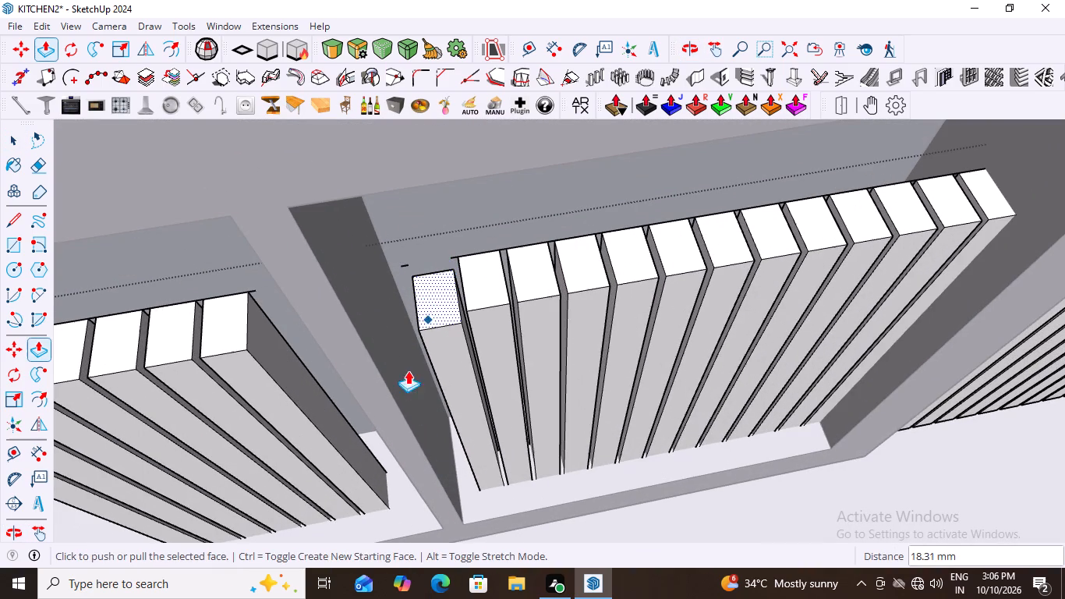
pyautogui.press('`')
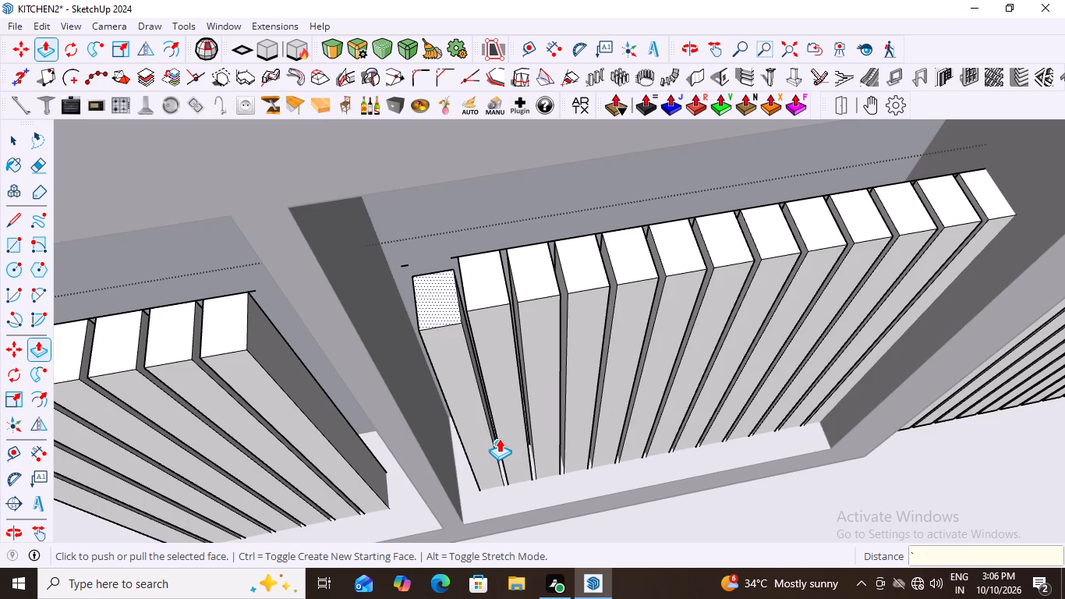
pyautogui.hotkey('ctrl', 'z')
# Push/Pull the top of the right pane's slat nearest the central mullion down about 638 mm to clear it from the pane.
pyautogui.moveTo(436, 287); pyautogui.dragTo(500, 535)
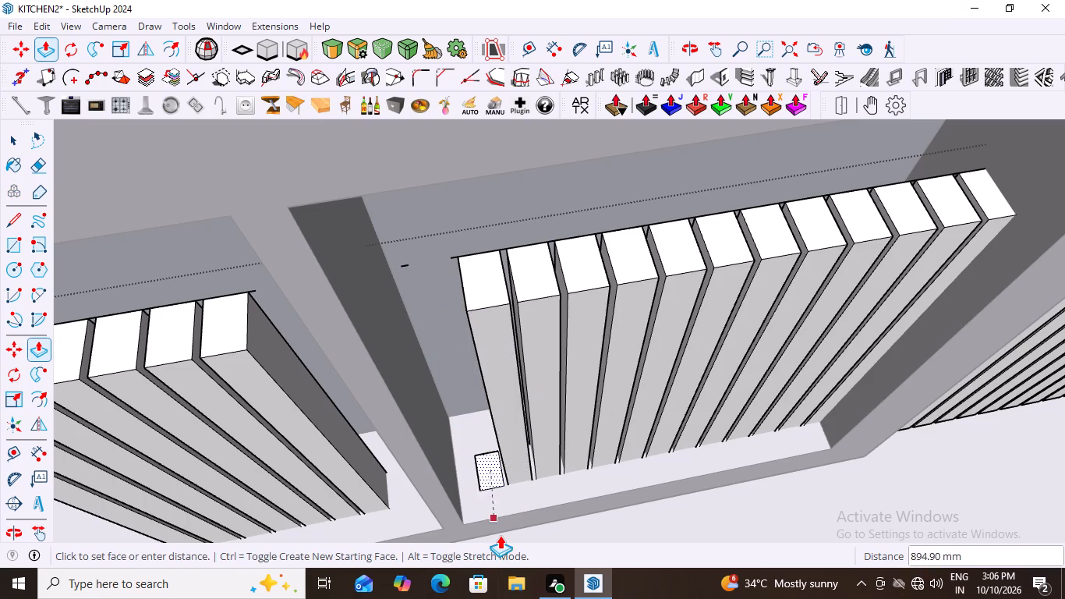
pyautogui.moveTo(500, 535); pyautogui.dragTo(500, 536)
pyautogui.moveTo(500, 536); pyautogui.dragTo(517, 268, button='middle')
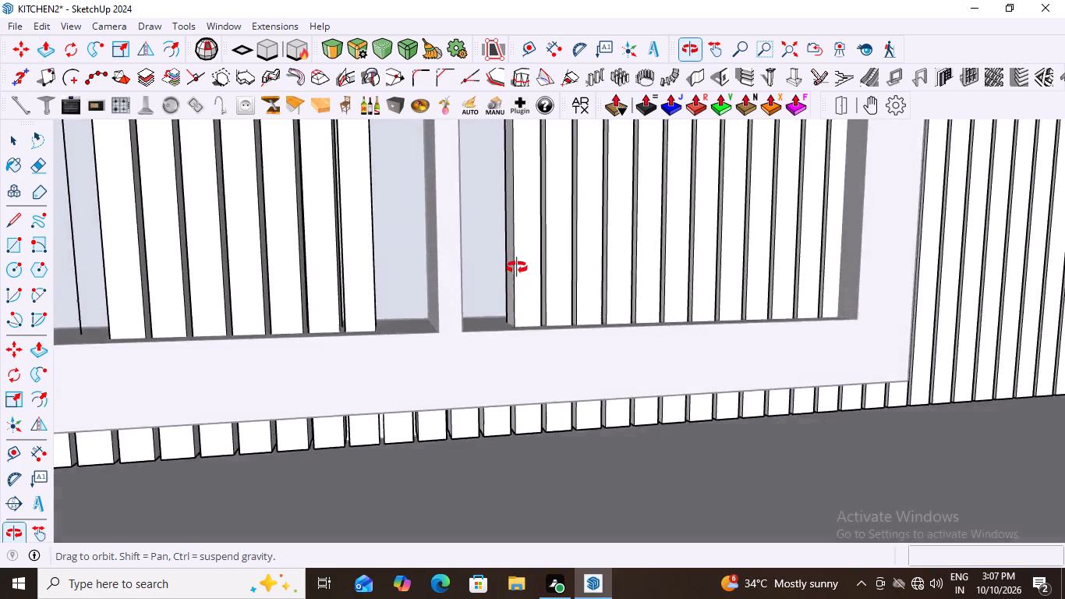
pyautogui.moveTo(517, 268); pyautogui.dragTo(517, 245, button='middle')
pyautogui.scroll(5, 501, 392)
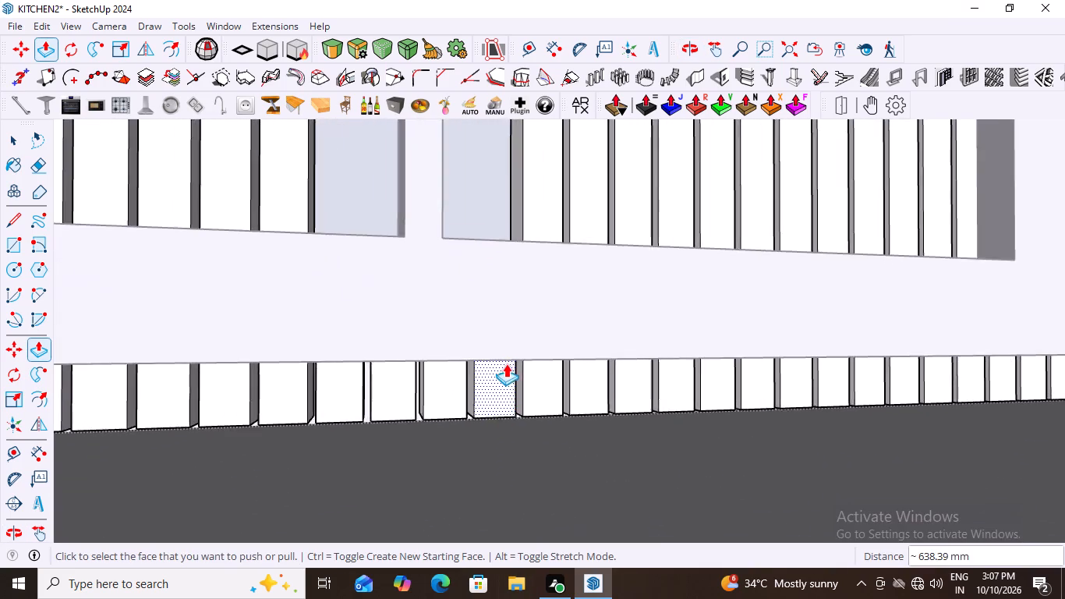
pyautogui.scroll(13, 506, 363)
pyautogui.scroll(-12, 513, 359)
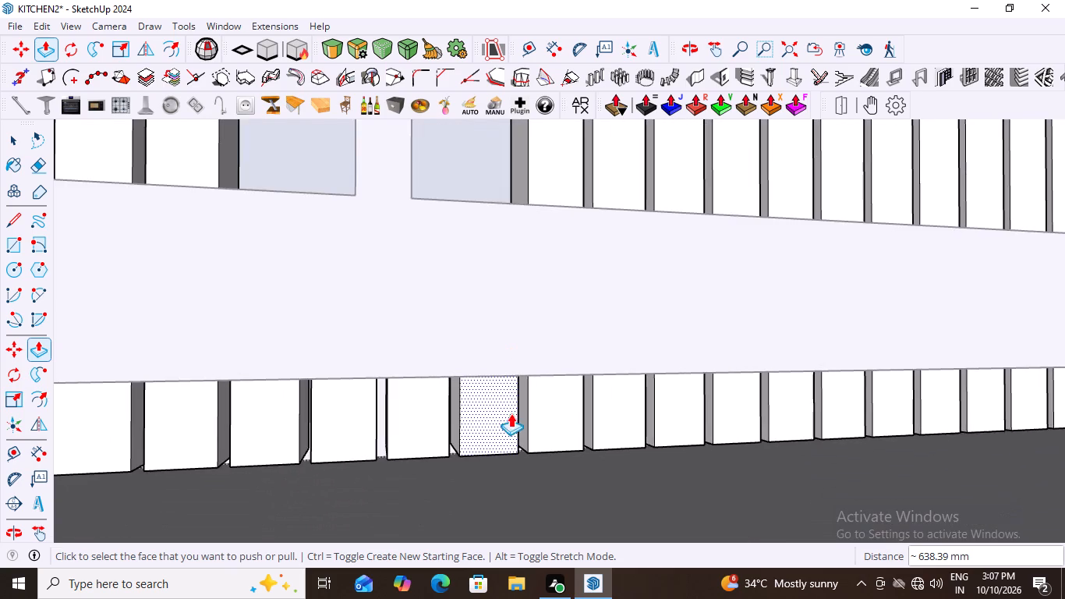
pyautogui.moveTo(554, 379); pyautogui.dragTo(528, 500, button='middle')
pyautogui.scroll(-14, 528, 500)
pyautogui.press('space')
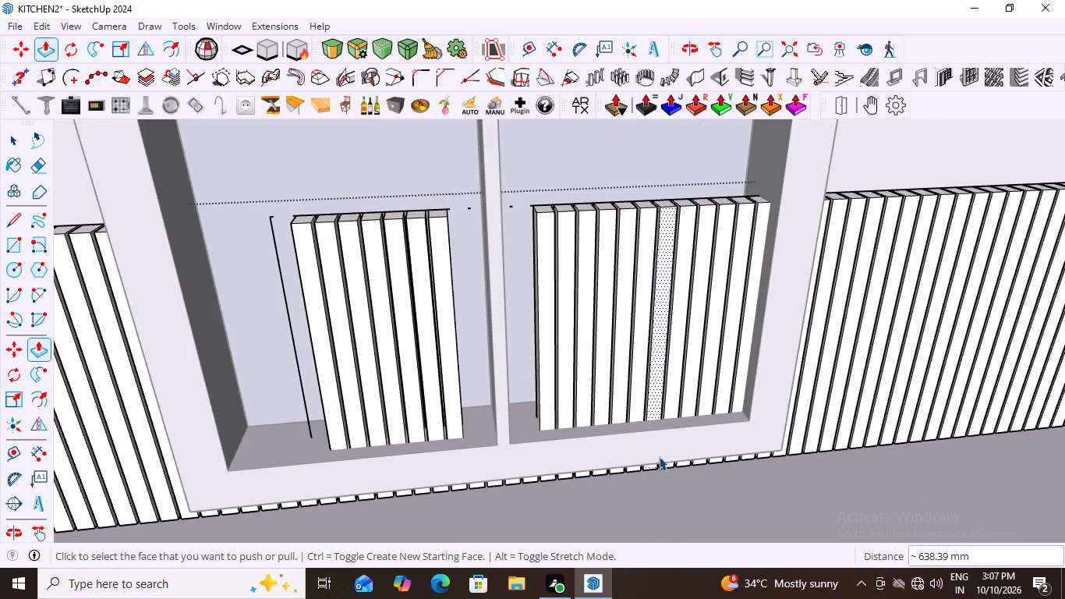
pyautogui.click(621, 512)
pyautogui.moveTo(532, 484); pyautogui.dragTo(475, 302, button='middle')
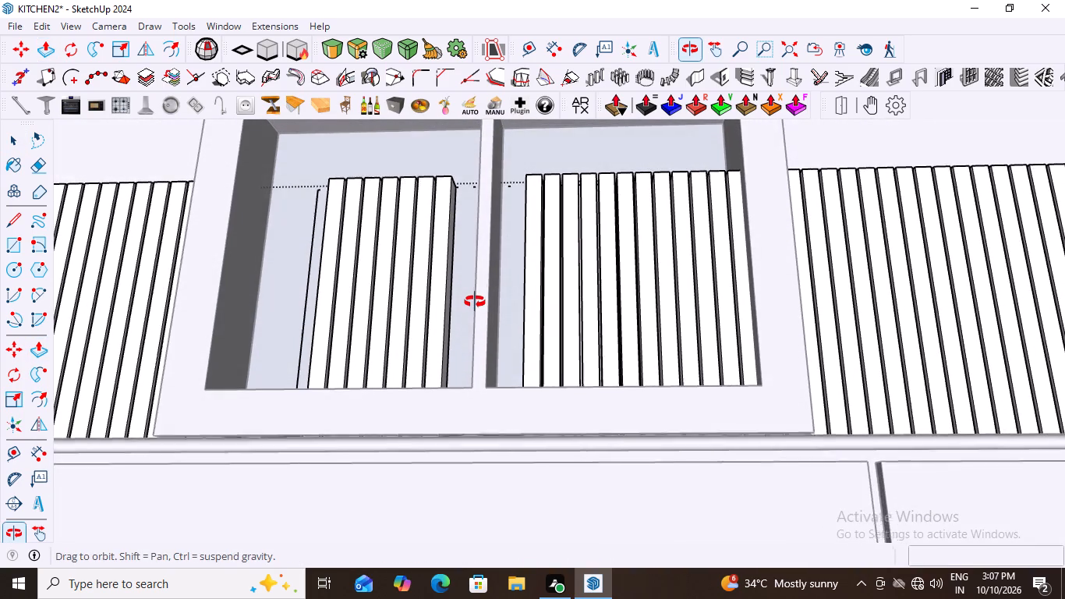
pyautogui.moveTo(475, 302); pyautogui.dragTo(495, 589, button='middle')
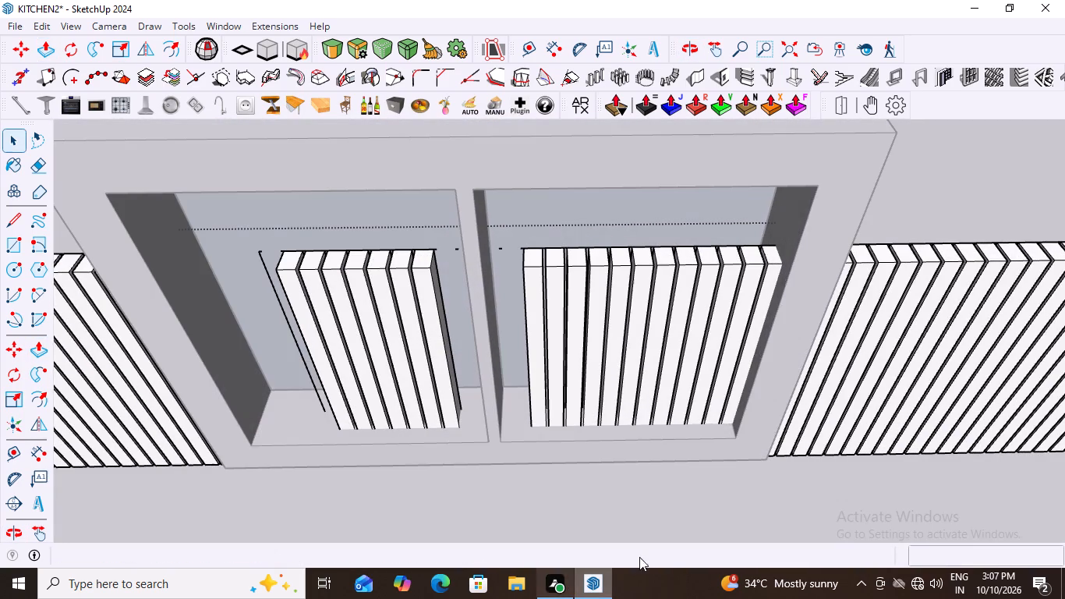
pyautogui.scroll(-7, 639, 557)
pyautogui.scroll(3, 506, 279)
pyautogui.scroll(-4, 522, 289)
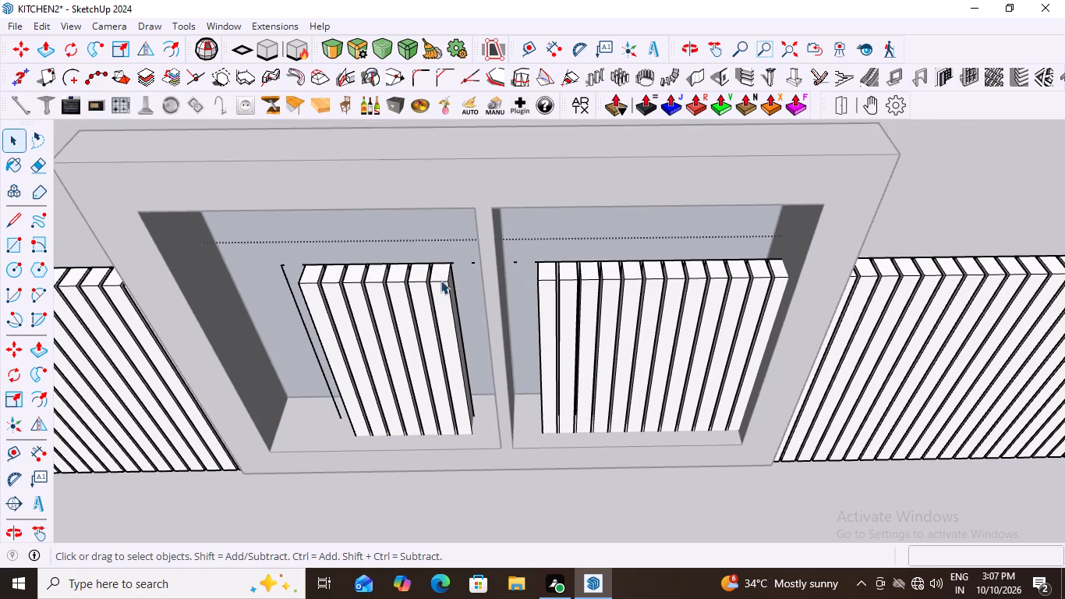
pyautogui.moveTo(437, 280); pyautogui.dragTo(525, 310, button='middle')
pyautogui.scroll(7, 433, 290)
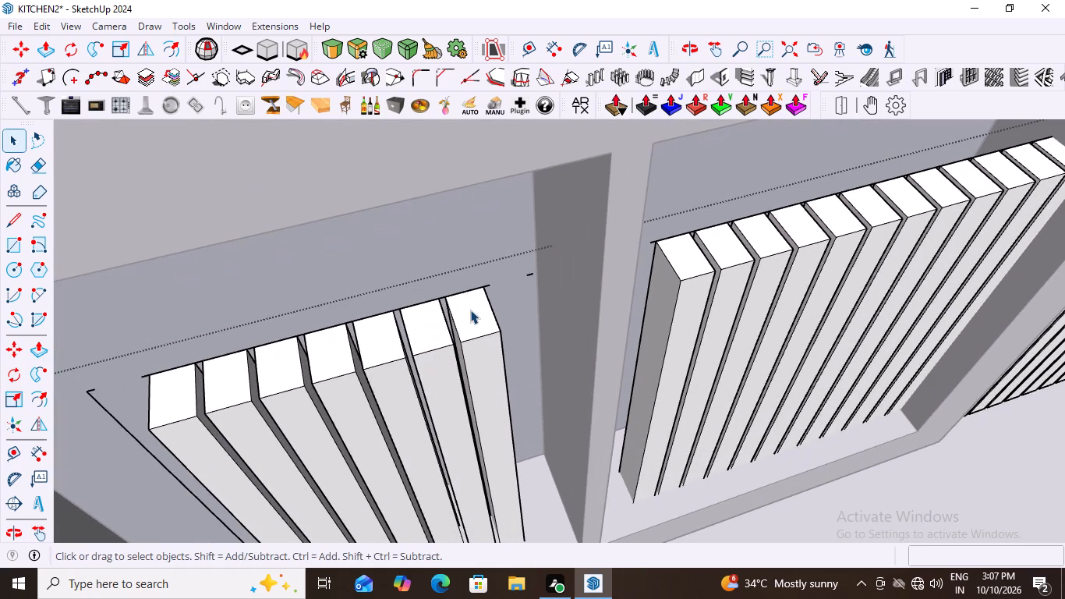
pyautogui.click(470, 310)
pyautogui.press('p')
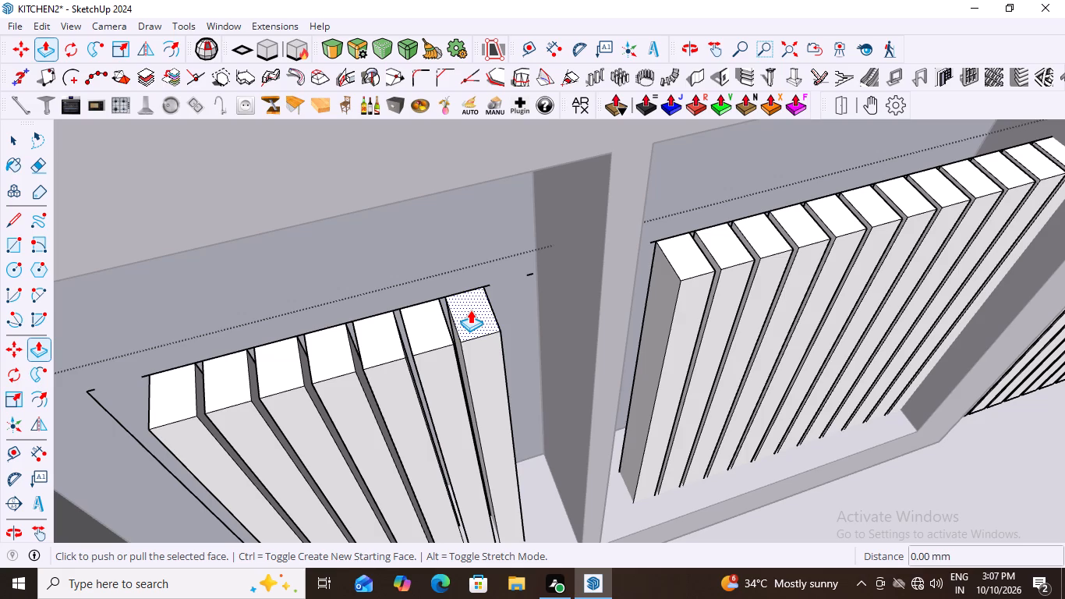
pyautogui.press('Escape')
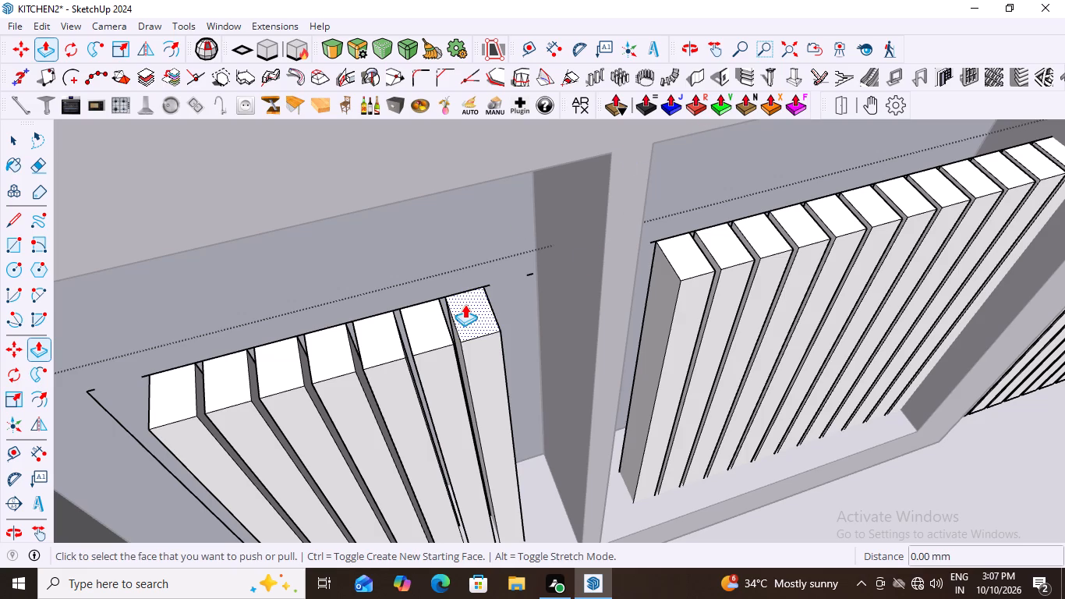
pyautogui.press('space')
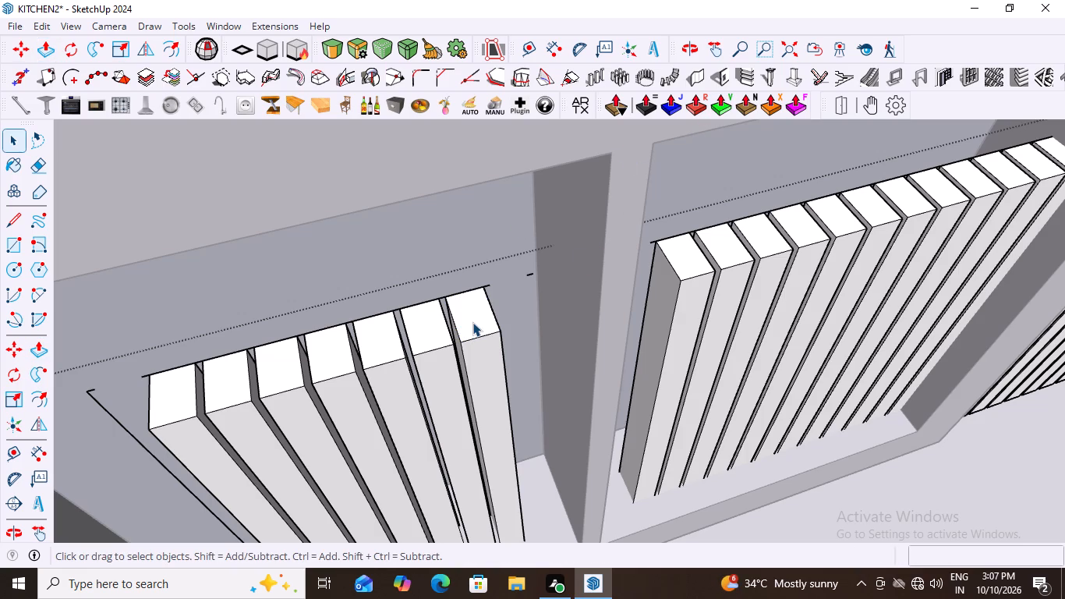
# Extrude the top faces of the left pane's seven remaining slats together down to the window sill, leaving stray edges out of the selection.
pyautogui.click(472, 321)
pyautogui.keyDown('shift'); pyautogui.click(418, 321); pyautogui.keyUp('shift')
pyautogui.keyDown('shift'); pyautogui.doubleClick(364, 346); pyautogui.keyUp('shift')
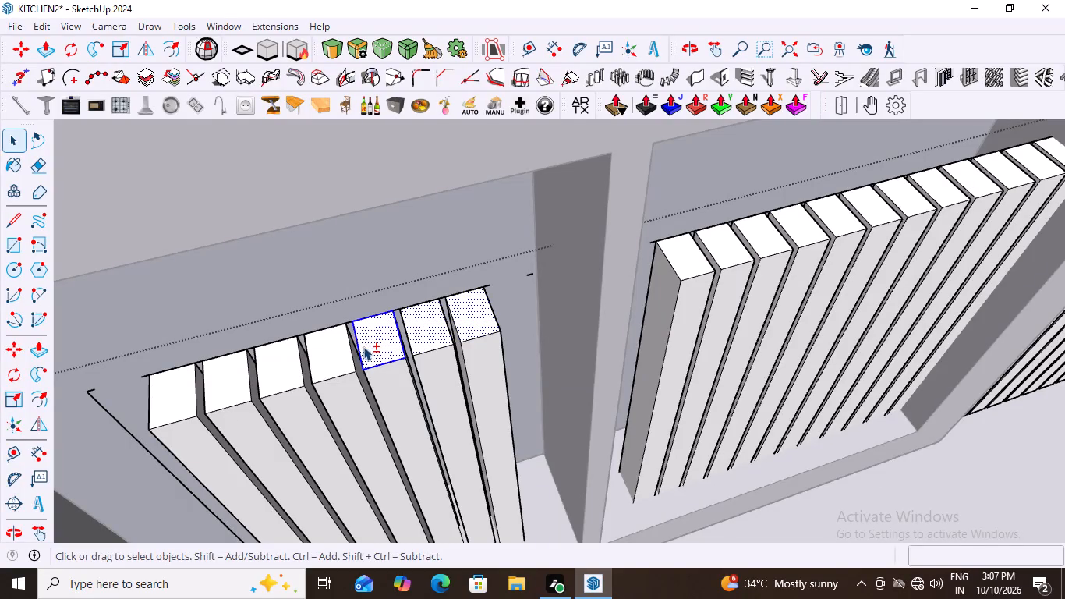
pyautogui.keyDown('shift'); pyautogui.click(315, 349); pyautogui.keyUp('shift')
pyautogui.keyDown('shift'); pyautogui.click(266, 358); pyautogui.keyUp('shift')
pyautogui.keyDown('shift'); pyautogui.click(214, 376); pyautogui.keyUp('shift')
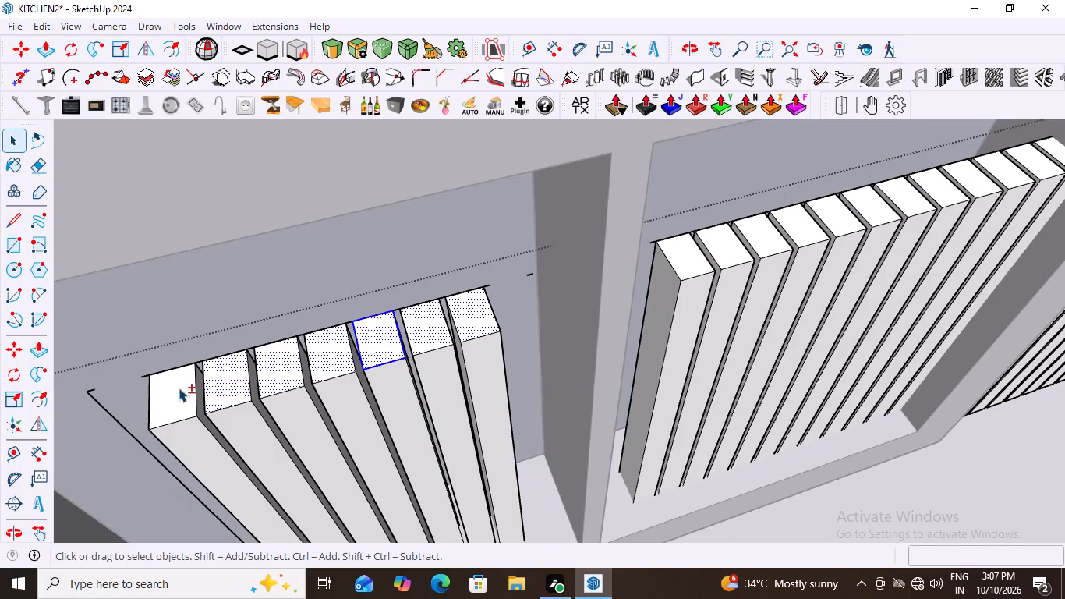
pyautogui.keyDown('shift'); pyautogui.click(150, 388); pyautogui.keyUp('shift')
pyautogui.keyDown('shift'); pyautogui.click(172, 393); pyautogui.keyUp('shift')
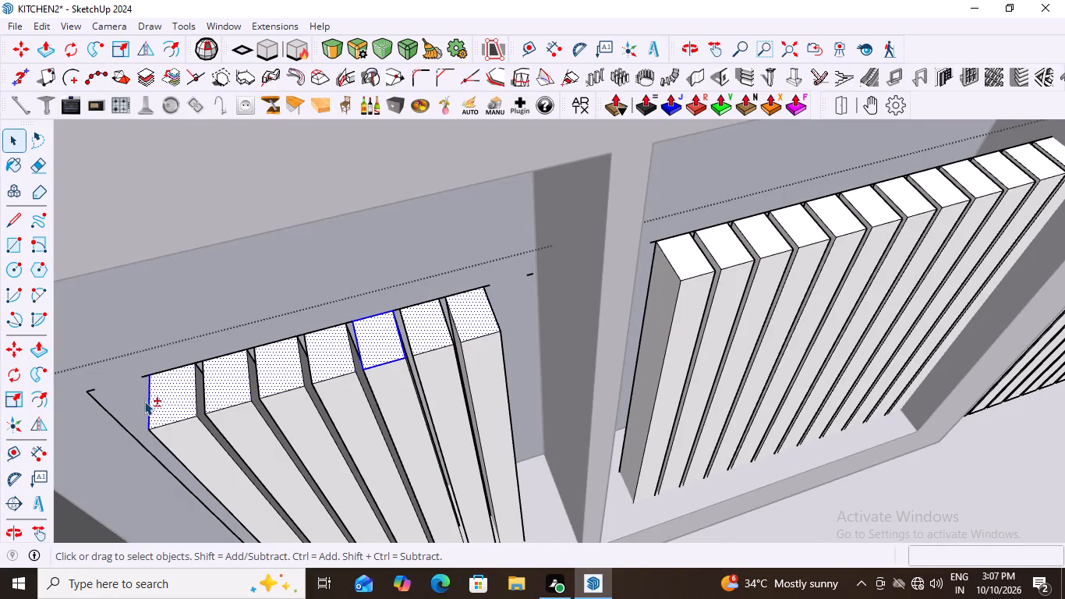
pyautogui.keyDown('shift'); pyautogui.click(147, 405); pyautogui.keyUp('shift')
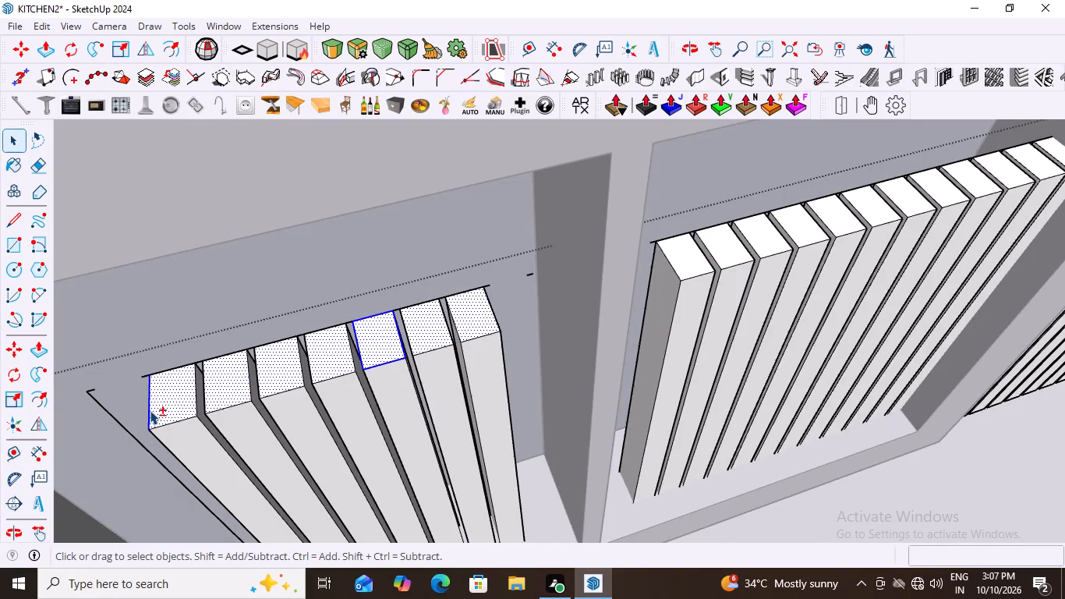
pyautogui.keyDown('shift'); pyautogui.doubleClick(150, 410); pyautogui.keyUp('shift')
pyautogui.keyDown('shift'); pyautogui.click(171, 383); pyautogui.keyUp('shift')
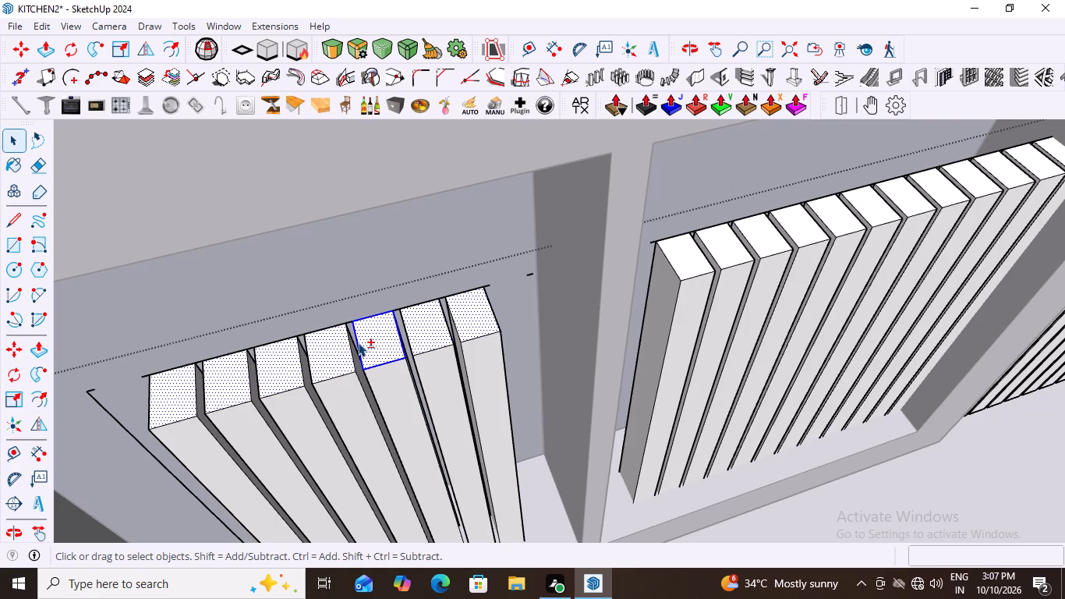
pyautogui.keyDown('shift'); pyautogui.click(356, 343); pyautogui.keyUp('shift')
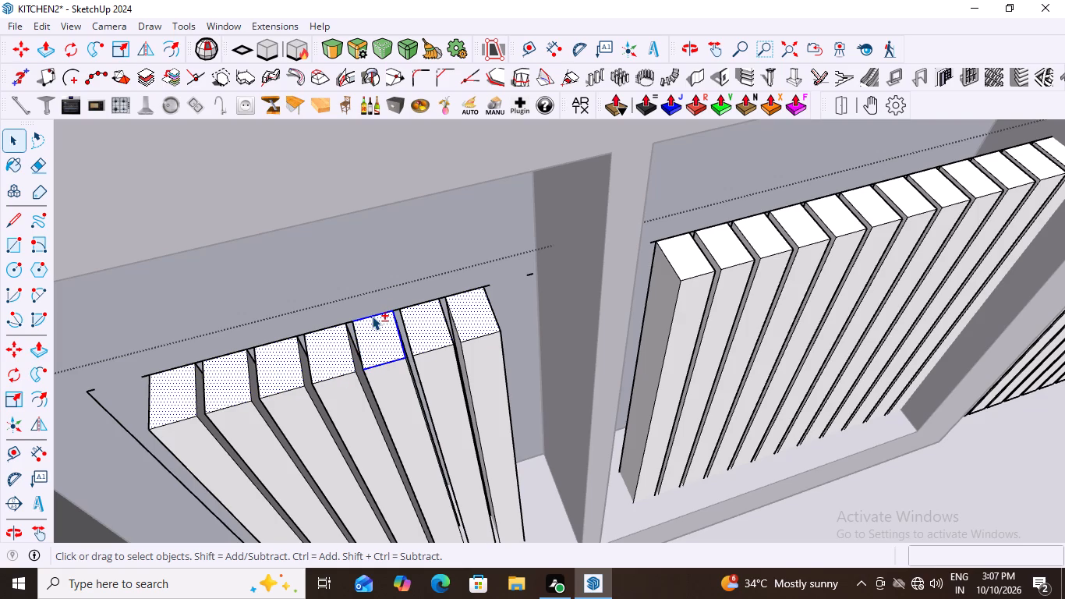
pyautogui.keyDown('shift'); pyautogui.click(374, 315); pyautogui.keyUp('shift')
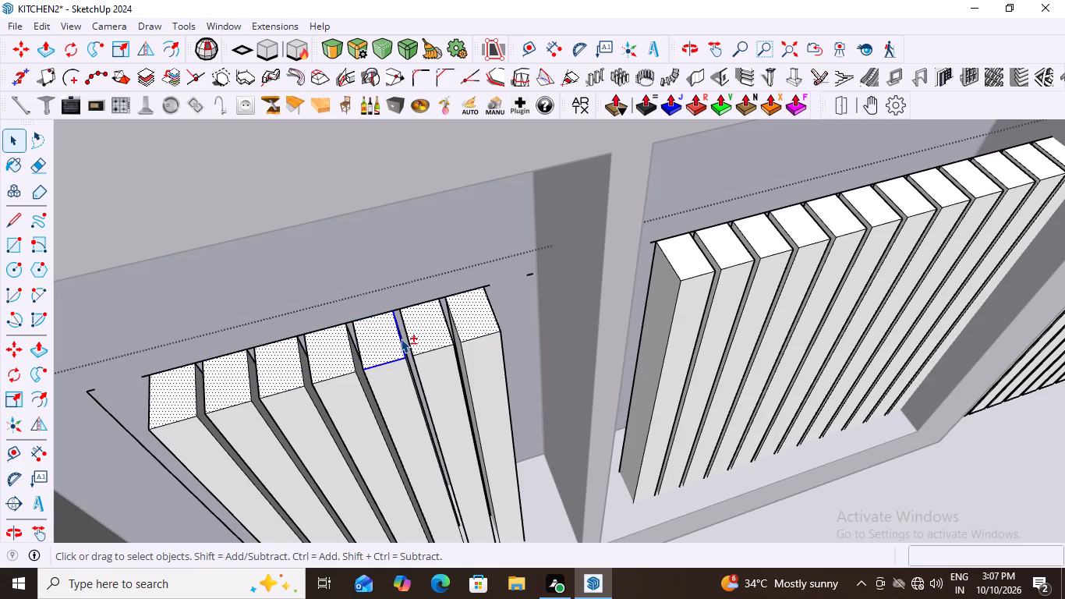
pyautogui.keyDown('shift'); pyautogui.click(401, 338); pyautogui.keyUp('shift')
pyautogui.keyDown('shift'); pyautogui.click(384, 361); pyautogui.keyUp('shift')
pyautogui.scroll(-3, 466, 336)
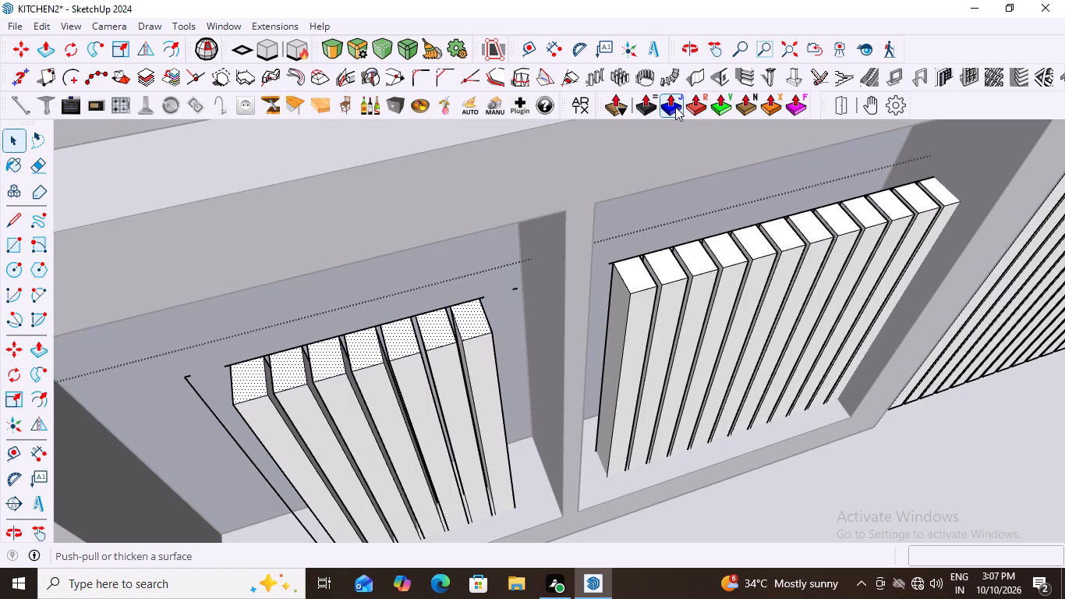
pyautogui.click(772, 107)
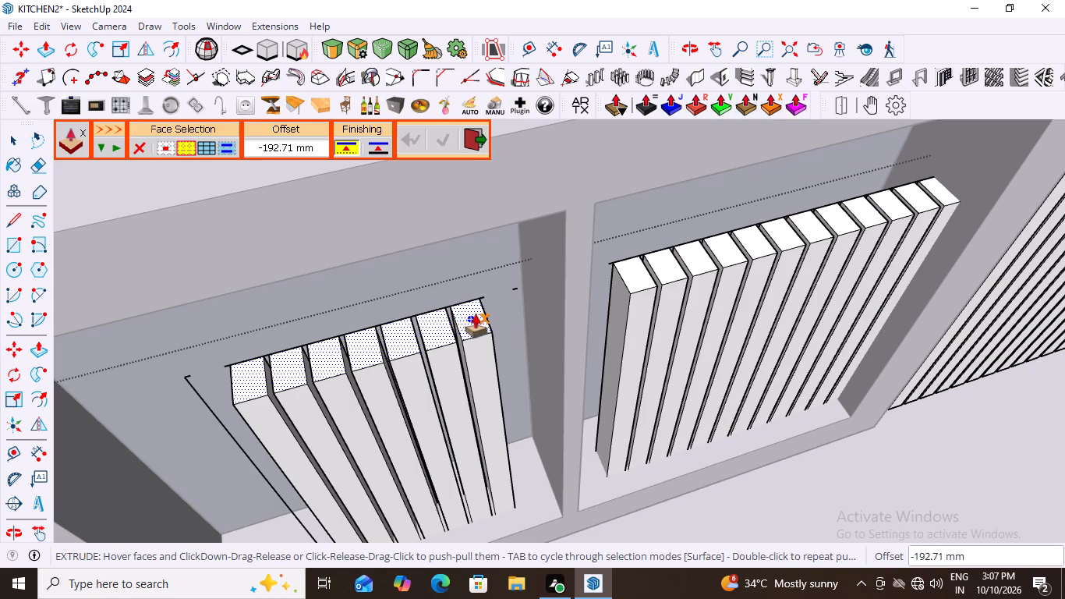
pyautogui.moveTo(475, 314); pyautogui.dragTo(539, 493)
# Extrude the tops of the seven shortened left-pane slats down a further 84 mm or so, behind the window frame's bottom rail.
pyautogui.click(539, 493)
pyautogui.scroll(-6, 539, 493)
pyautogui.moveTo(539, 493); pyautogui.dragTo(485, 430, button='middle')
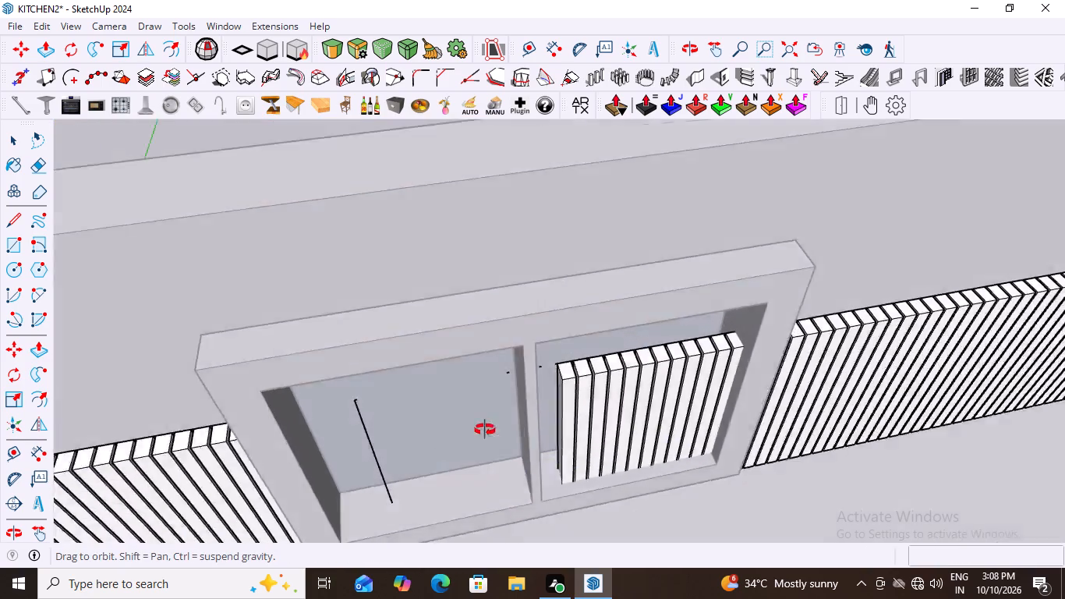
pyautogui.moveTo(485, 430); pyautogui.dragTo(528, 278, button='middle')
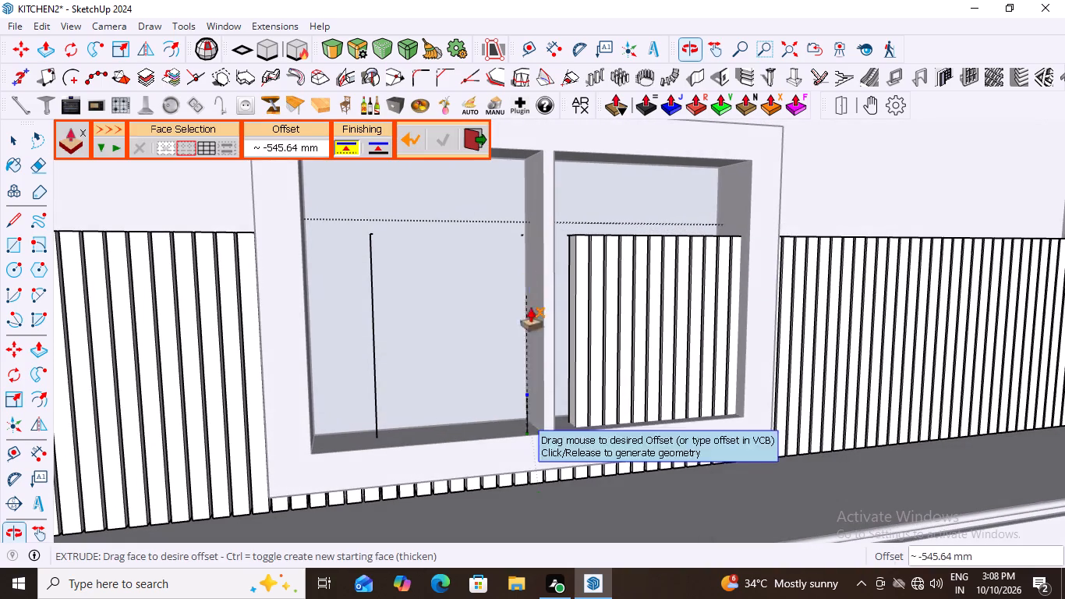
pyautogui.scroll(10, 525, 481)
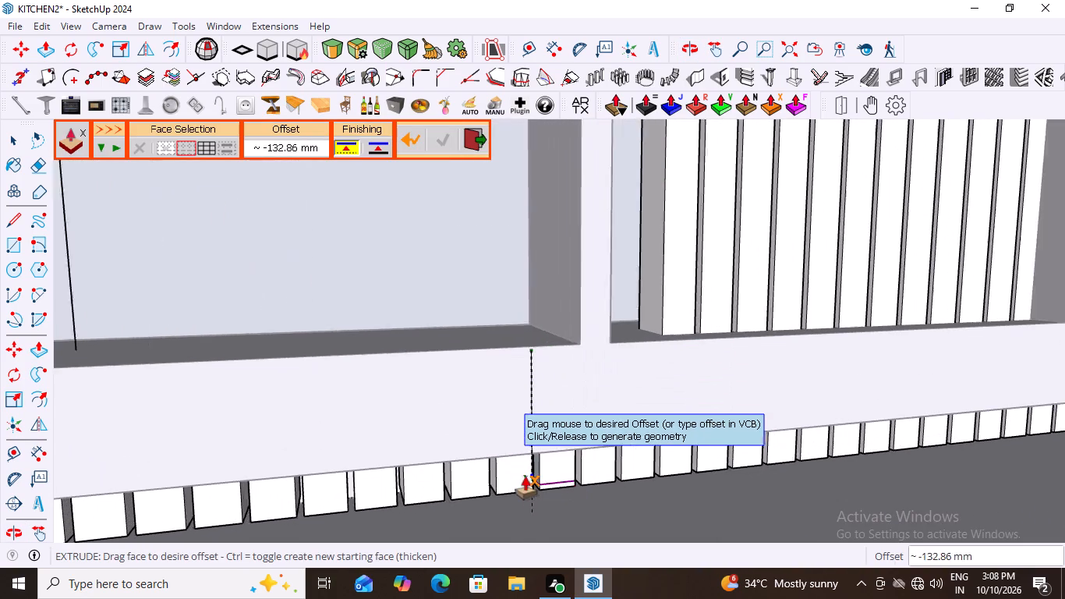
pyautogui.scroll(1, 525, 477)
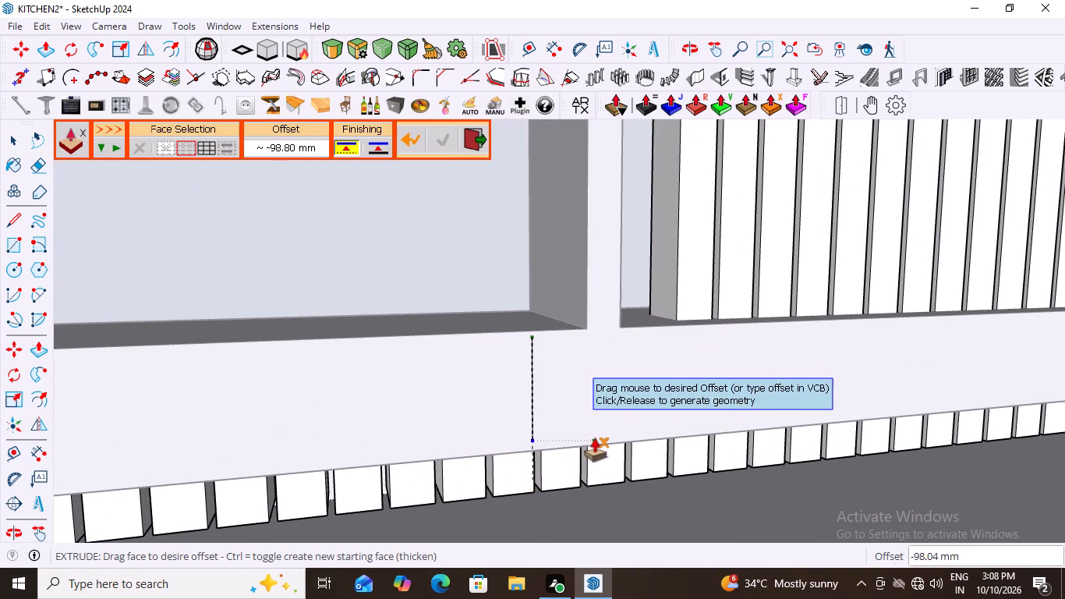
pyautogui.click(600, 426)
pyautogui.scroll(-5, 461, 349)
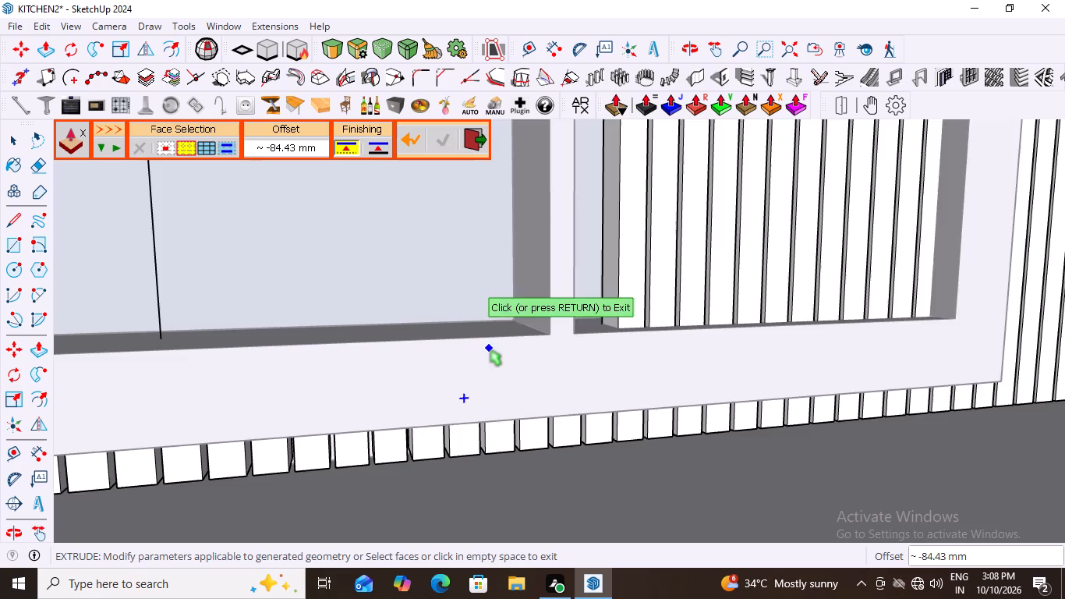
pyautogui.scroll(-2, 489, 348)
pyautogui.press('space')
pyautogui.click(557, 448)
pyautogui.moveTo(473, 397); pyautogui.dragTo(441, 302, button='middle')
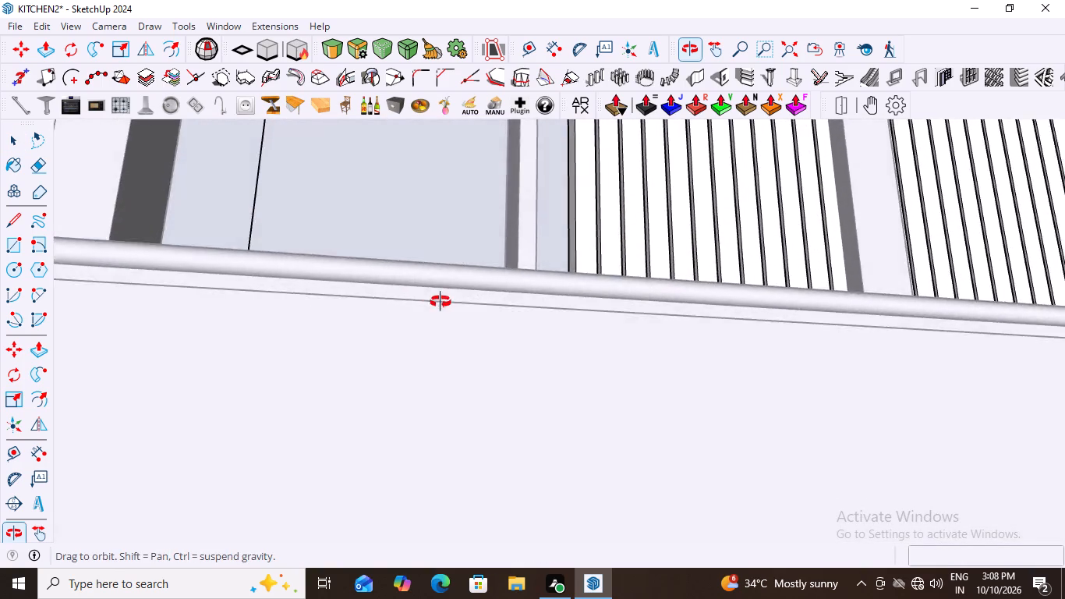
pyautogui.moveTo(441, 302); pyautogui.dragTo(478, 500, button='middle')
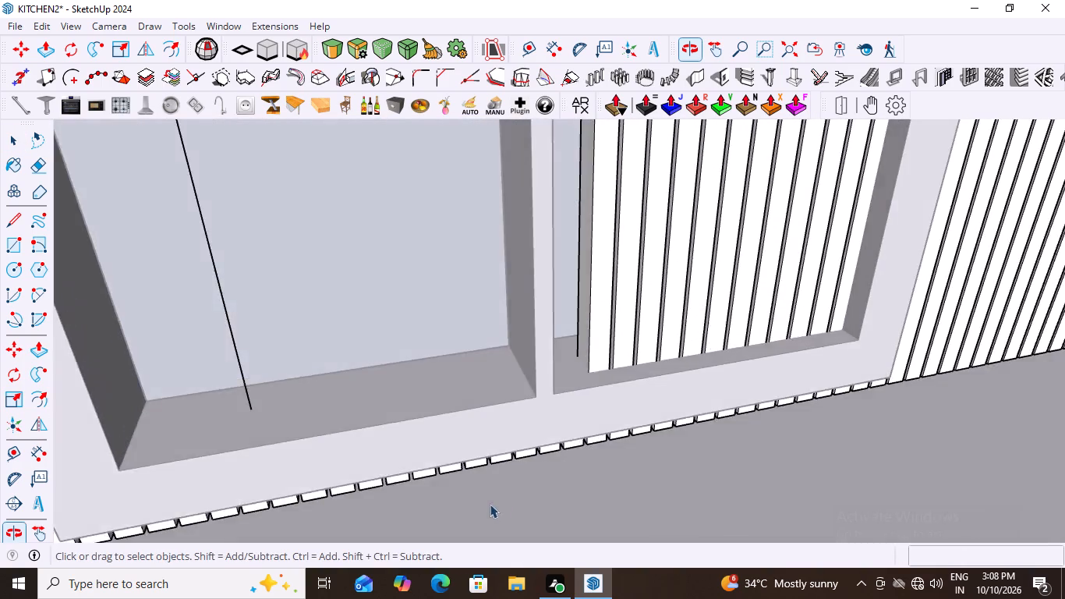
# Delete the long stray vertical edge and the two tiny leftover edges in the left window pane, and close the slat group.
pyautogui.scroll(-7, 489, 487)
pyautogui.scroll(6, 387, 301)
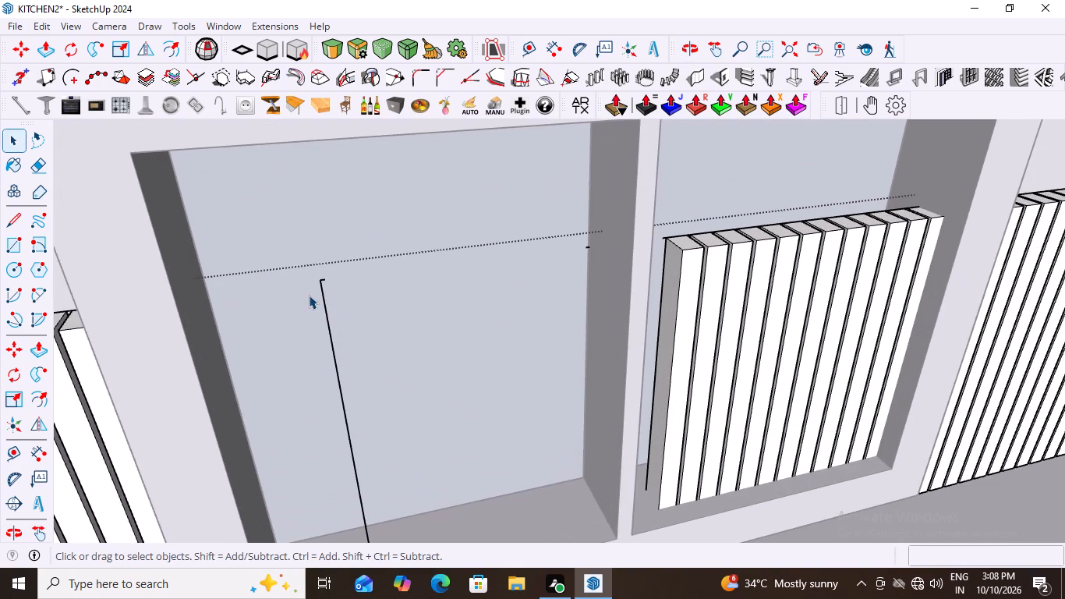
pyautogui.click(324, 305)
pyautogui.scroll(2, 321, 283)
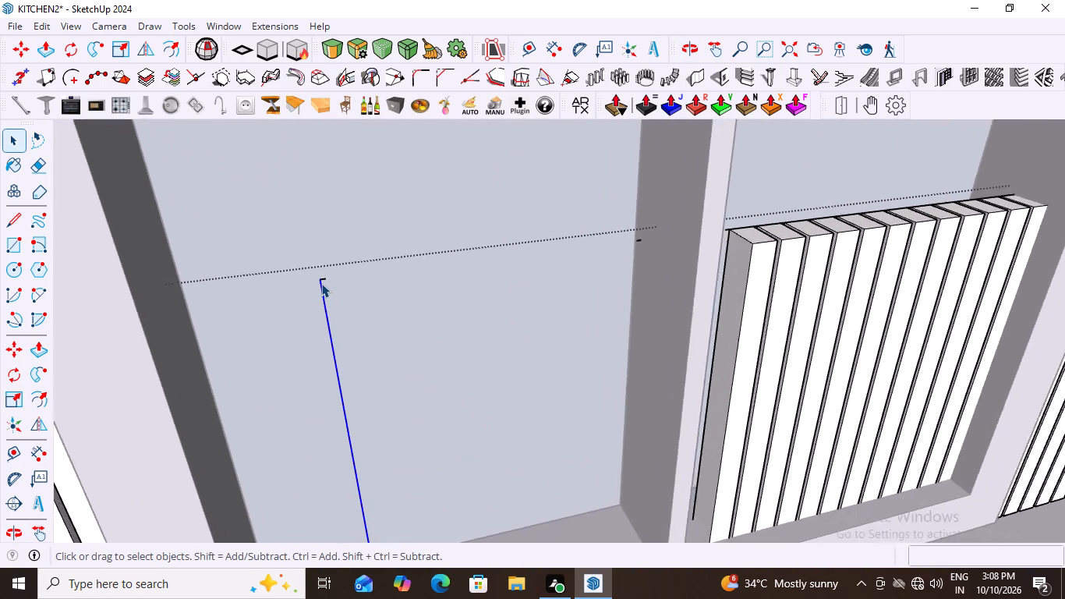
pyautogui.scroll(8, 321, 283)
pyautogui.press('Delete')
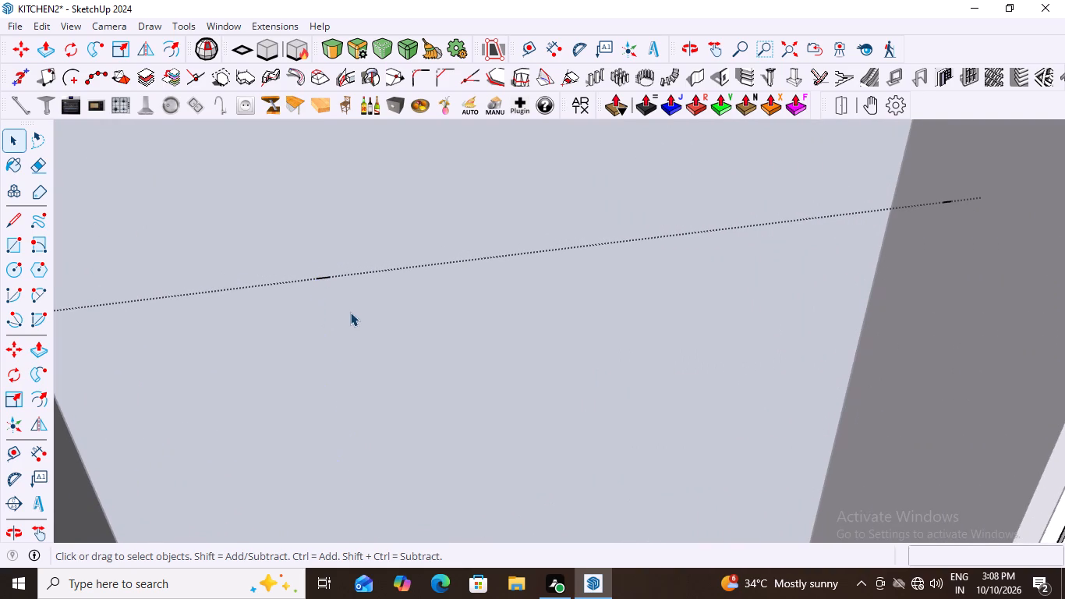
pyautogui.scroll(-16, 327, 327)
pyautogui.scroll(3, 368, 301)
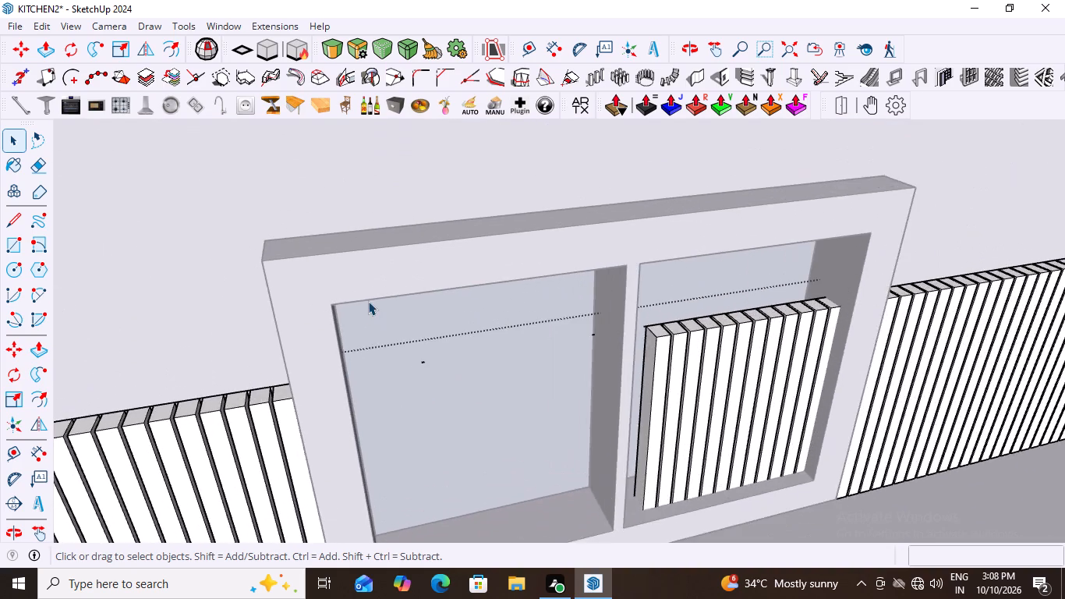
pyautogui.scroll(3, 368, 301)
pyautogui.click(438, 364)
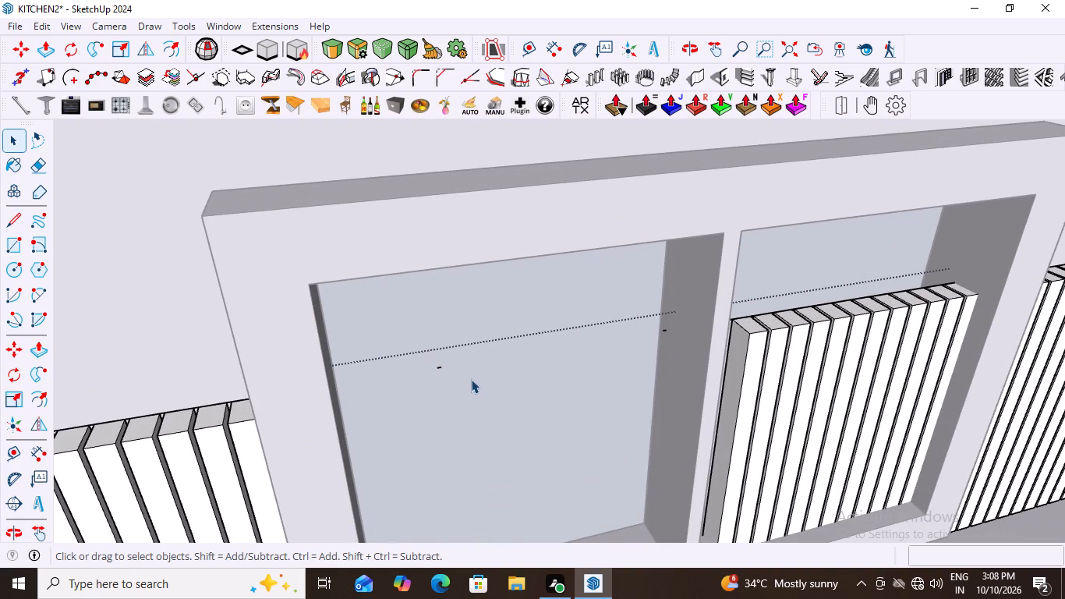
pyautogui.click(440, 367)
pyautogui.press('Delete')
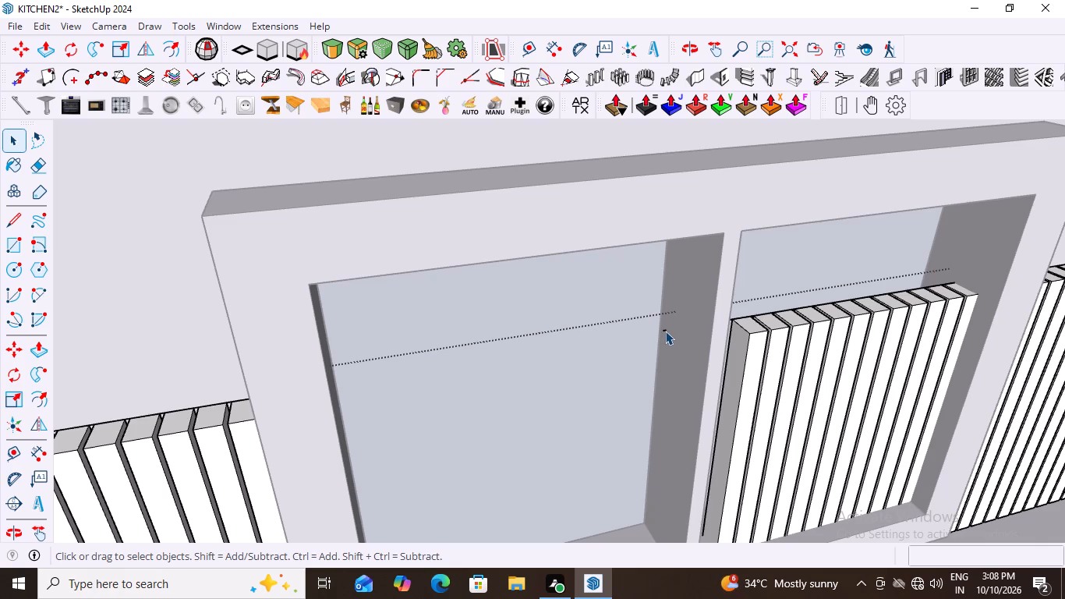
pyautogui.click(665, 331)
pyautogui.press('Delete')
pyautogui.scroll(-13, 515, 334)
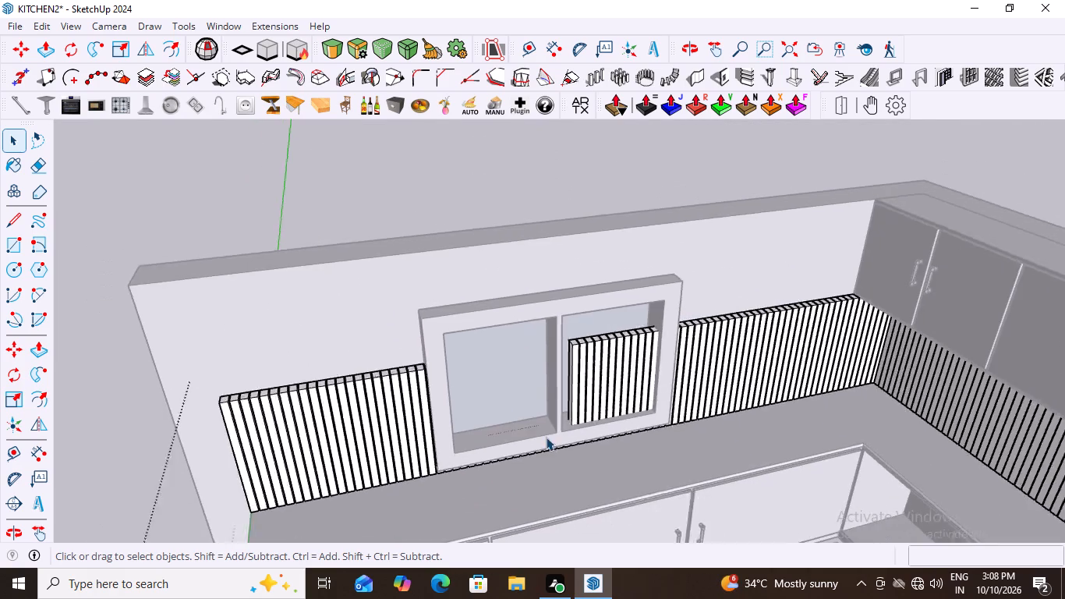
pyautogui.scroll(-1, 546, 437)
pyautogui.scroll(8, 512, 433)
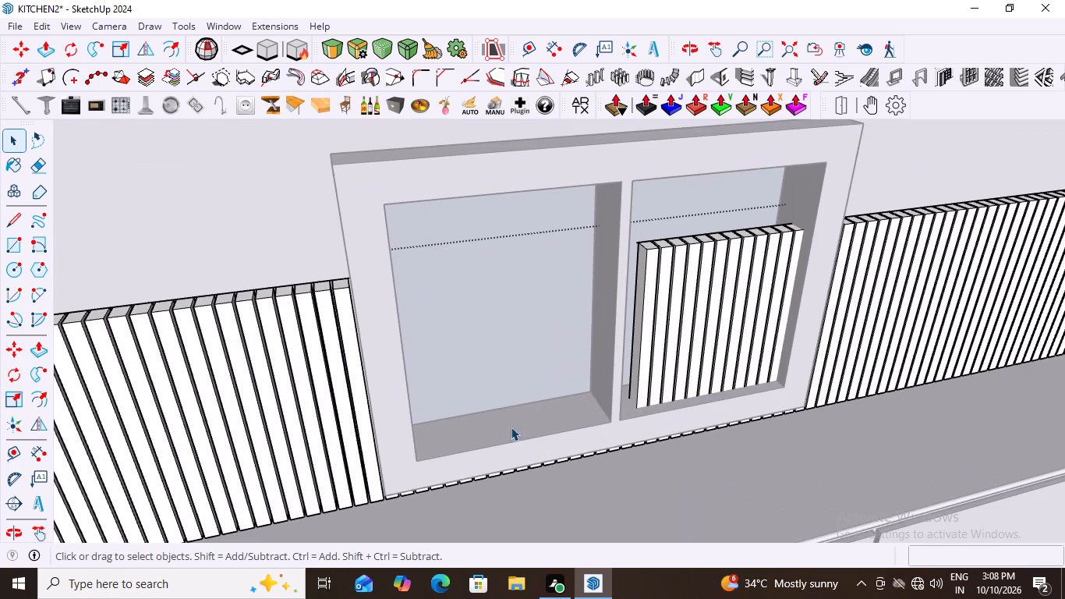
pyautogui.moveTo(526, 458); pyautogui.dragTo(492, 428, button='middle')
pyautogui.scroll(-8, 495, 416)
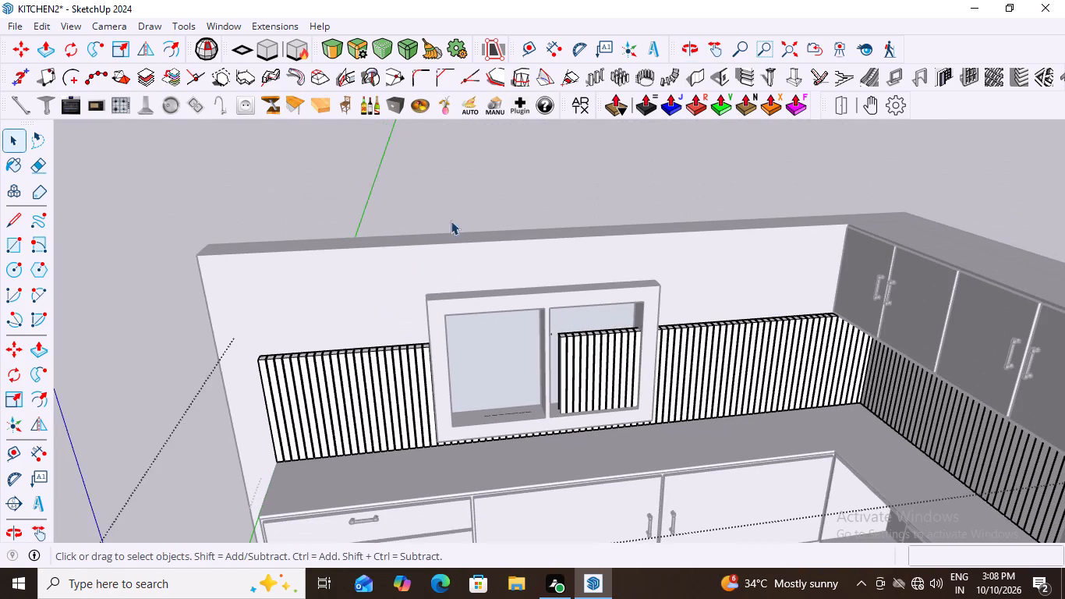
pyautogui.click(463, 207)
# Examine the window and the surrounding fluted backsplash from several angles for remaining slats and stray edges.
pyautogui.scroll(-1, 378, 399)
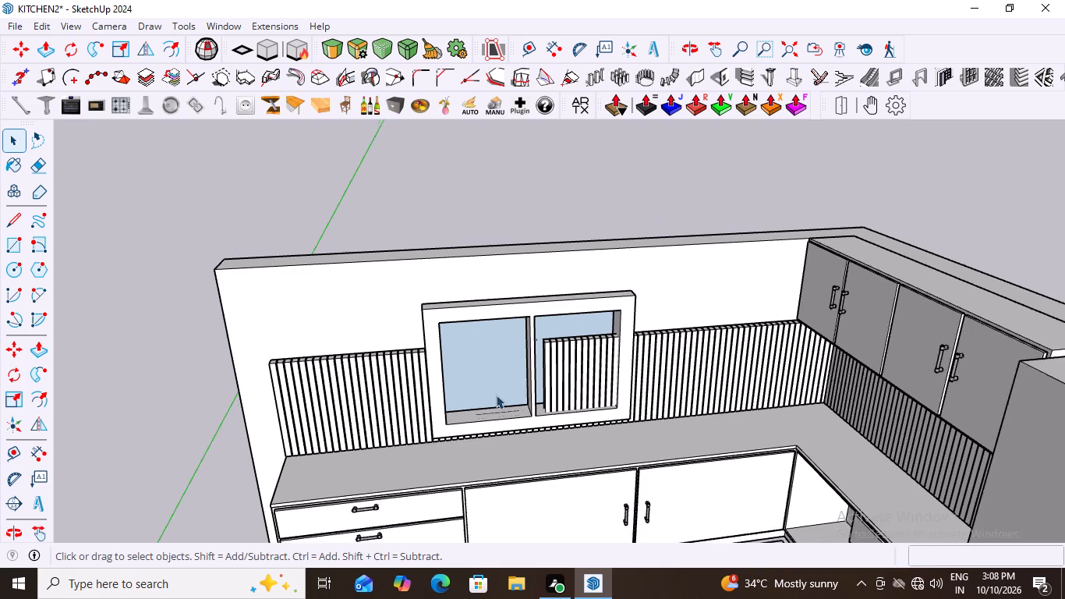
pyautogui.scroll(7, 496, 395)
pyautogui.scroll(-3, 513, 433)
pyautogui.moveTo(476, 427); pyautogui.dragTo(436, 376, button='middle')
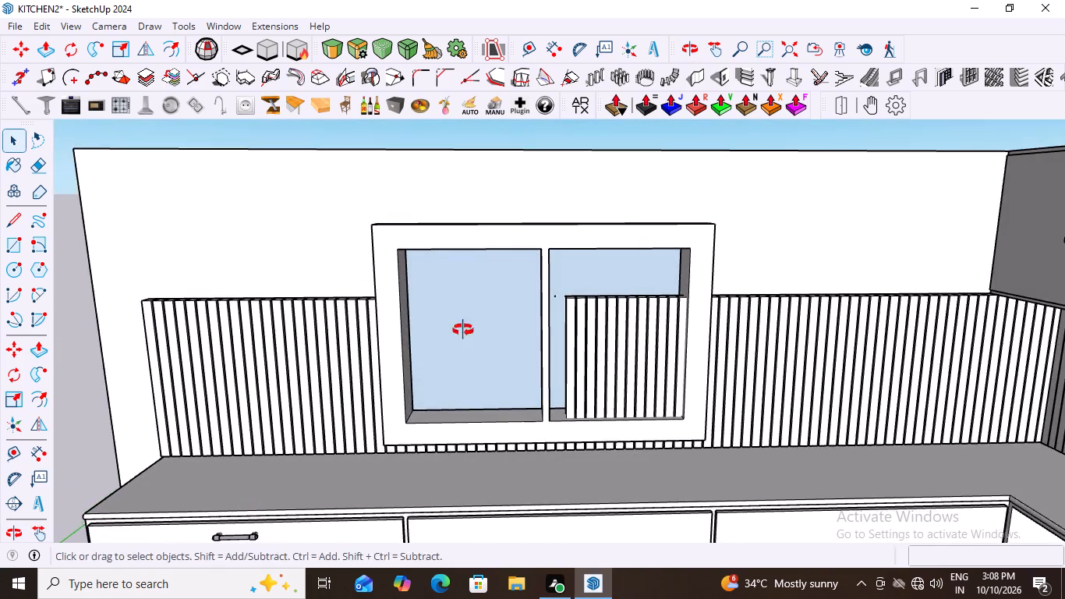
pyautogui.middleClick(462, 332)
pyautogui.scroll(-5, 463, 328)
pyautogui.moveTo(497, 441); pyautogui.dragTo(514, 490, button='middle')
pyautogui.middleClick(516, 491)
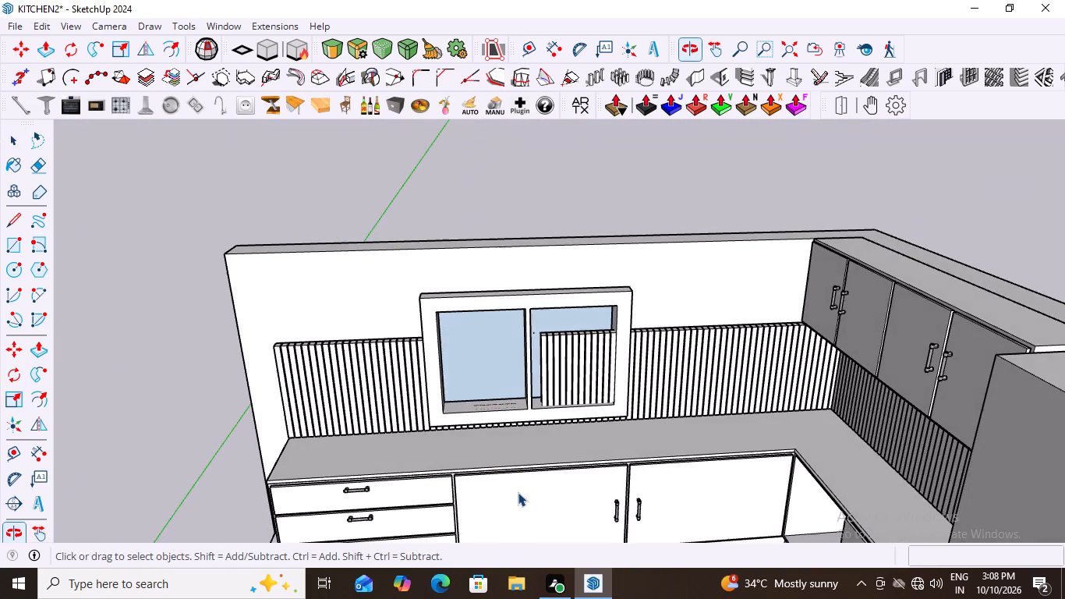
pyautogui.scroll(7, 497, 409)
pyautogui.scroll(-7, 443, 401)
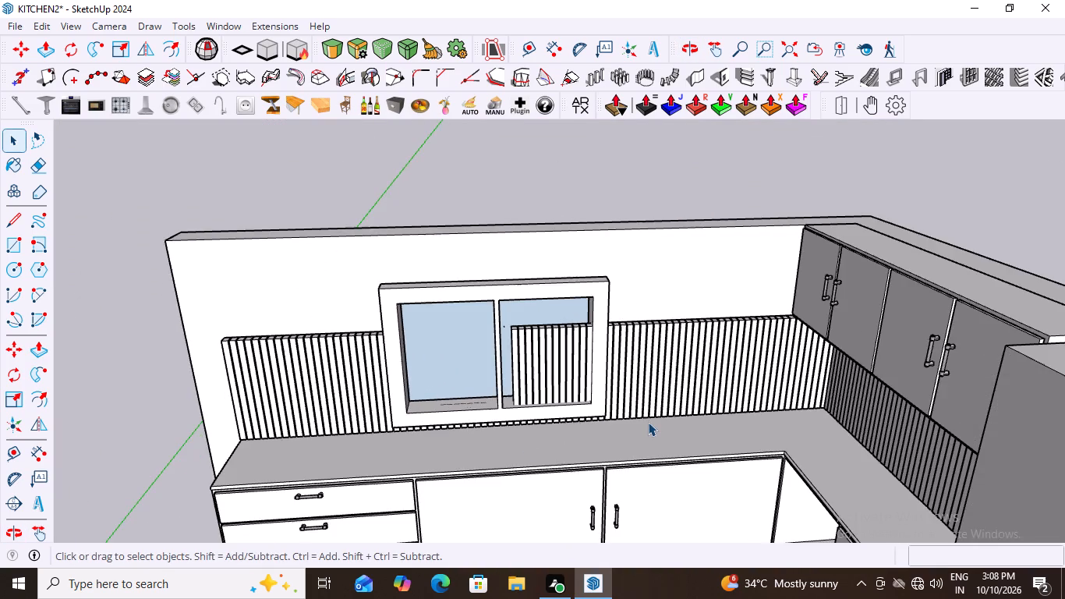
pyautogui.scroll(2, 648, 422)
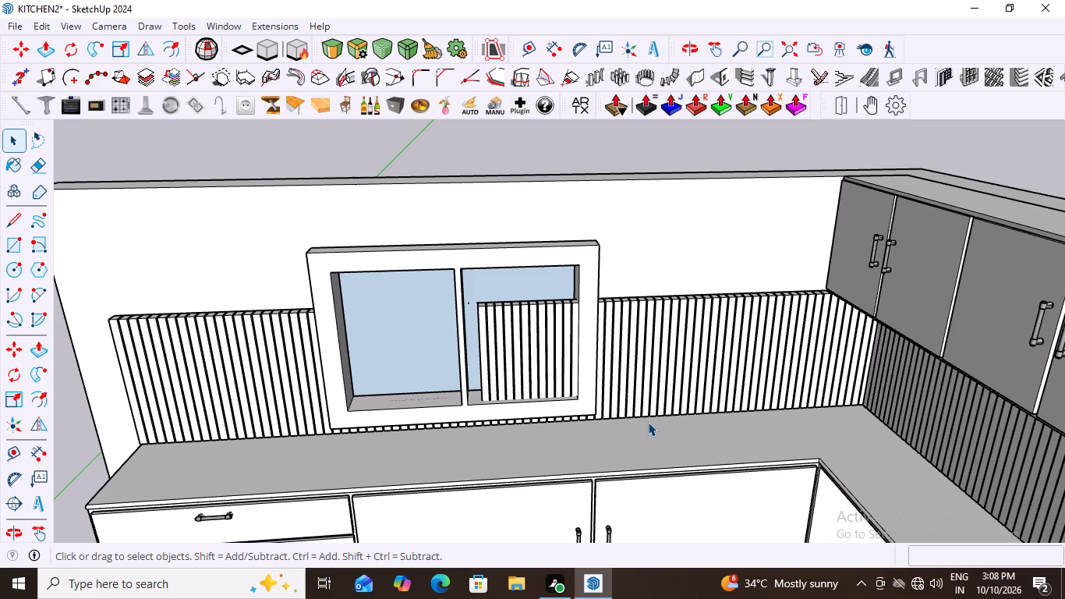
# Reopen the slat group and delete the small stray edge between the central mullion and the right pane's slats.
pyautogui.scroll(-3, 596, 328)
pyautogui.scroll(8, 469, 344)
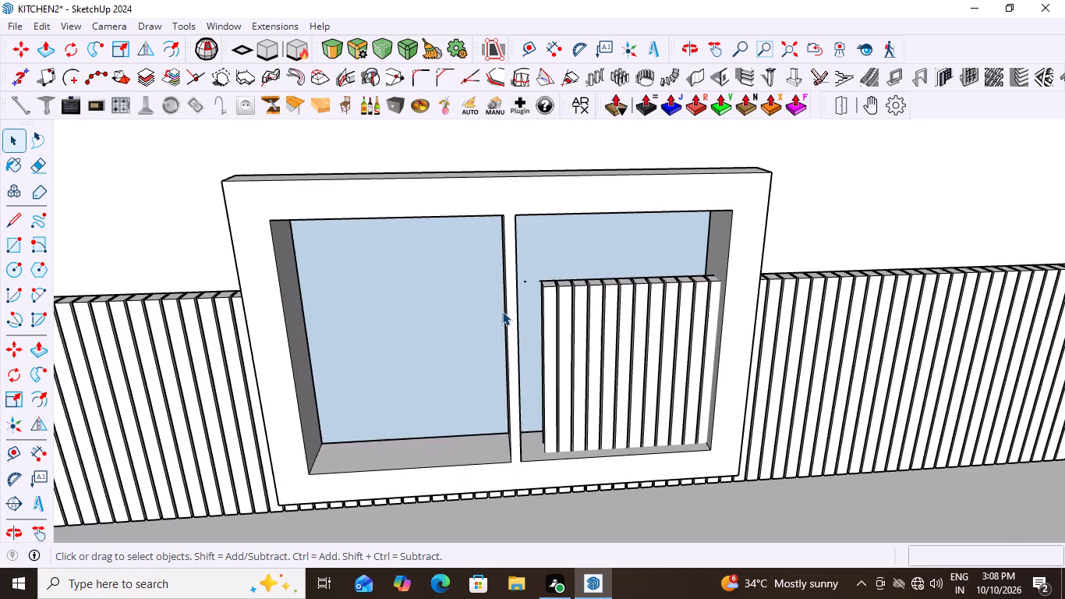
pyautogui.scroll(2, 502, 311)
pyautogui.click(530, 273)
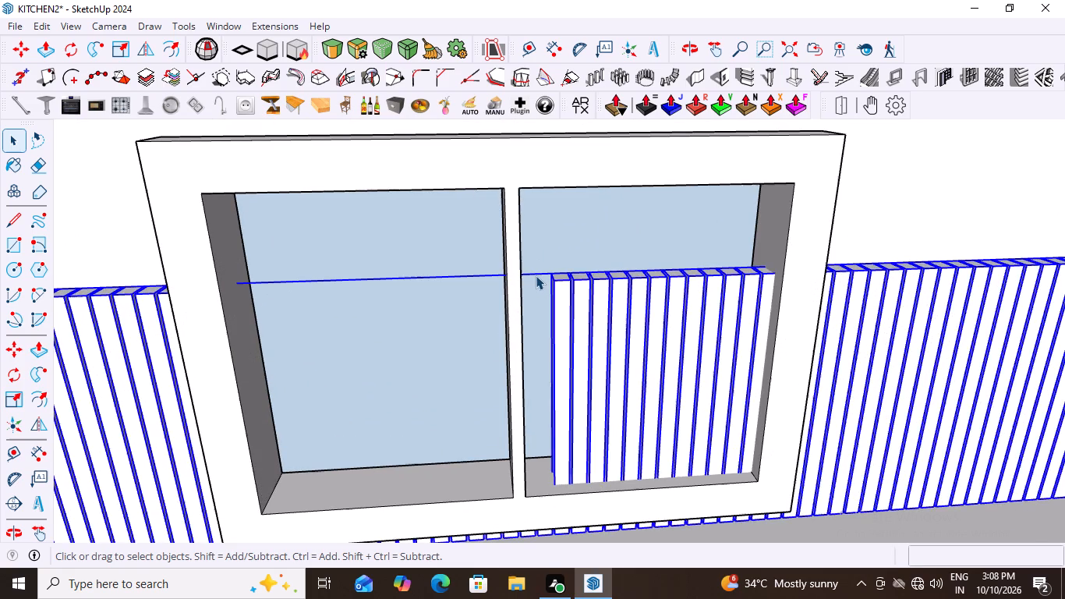
pyautogui.doubleClick(531, 271)
pyautogui.click(547, 250)
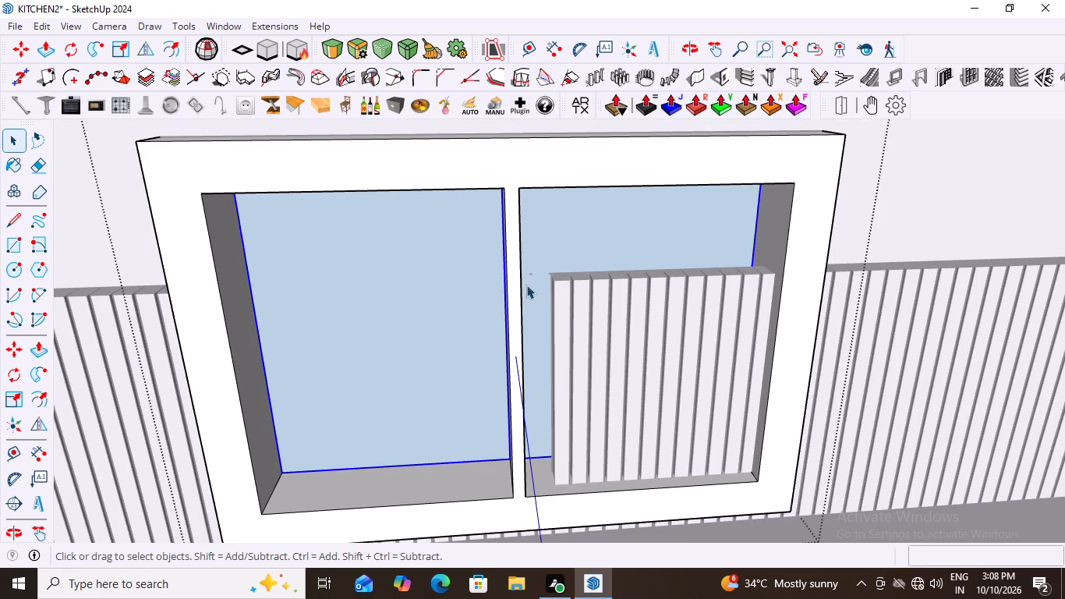
pyautogui.click(915, 215)
pyautogui.scroll(7, 522, 289)
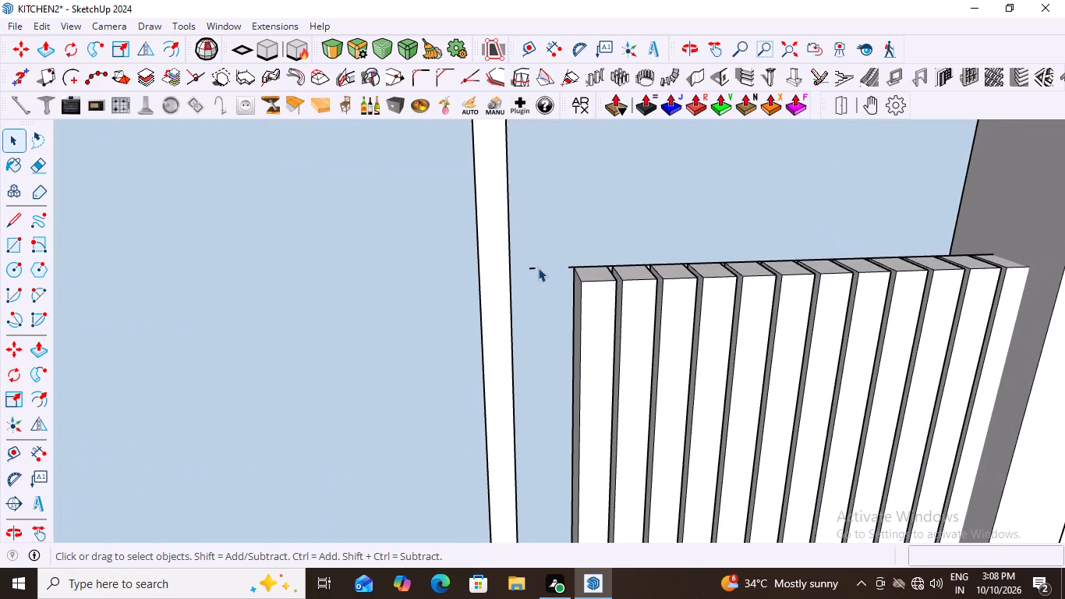
pyautogui.click(535, 268)
pyautogui.doubleClick(531, 268)
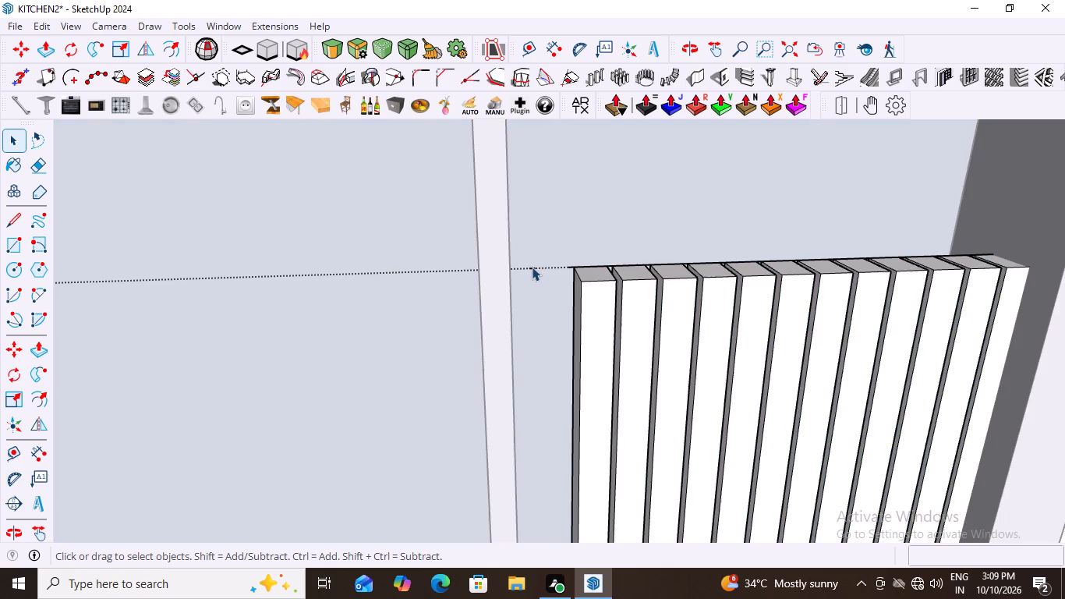
pyautogui.click(529, 268)
pyautogui.press('Delete')
# Extrude the top faces of the right pane's twelve remaining slats together down about 616 mm, behind the window frame's bottom rail.
pyautogui.scroll(-13, 513, 241)
pyautogui.moveTo(613, 300); pyautogui.dragTo(628, 324, button='middle')
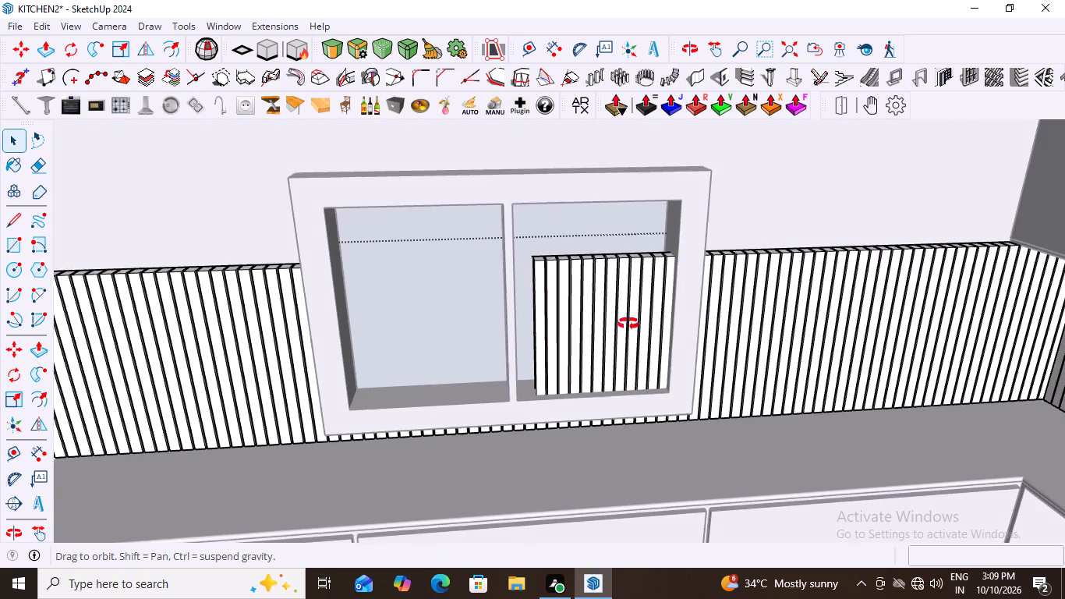
pyautogui.moveTo(628, 324); pyautogui.dragTo(632, 356, button='middle')
pyautogui.scroll(4, 578, 296)
pyautogui.moveTo(513, 226); pyautogui.dragTo(524, 320, button='middle')
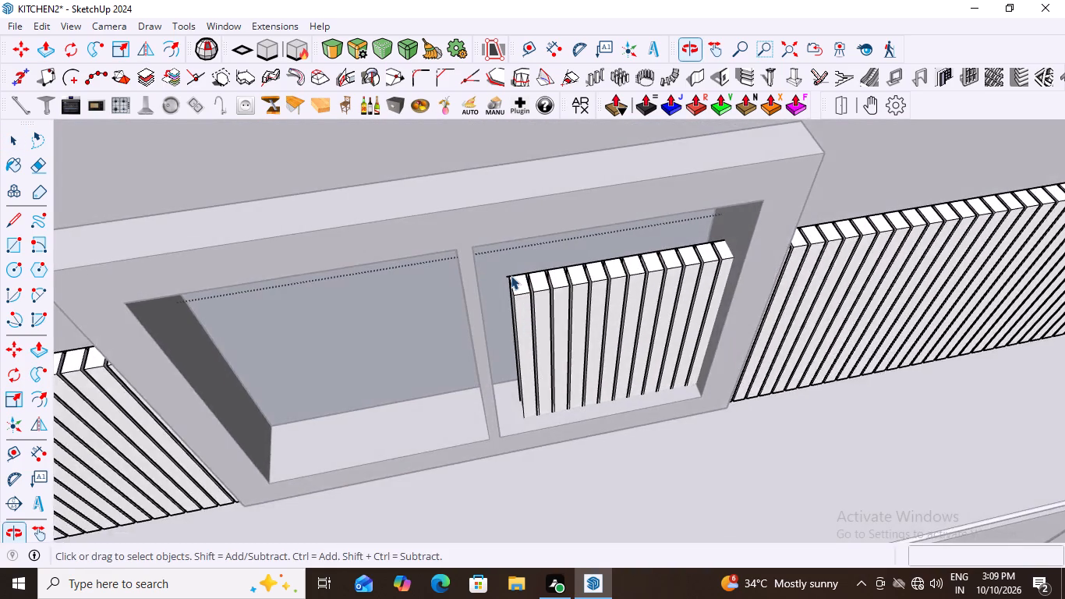
pyautogui.scroll(3, 511, 275)
pyautogui.click(521, 289)
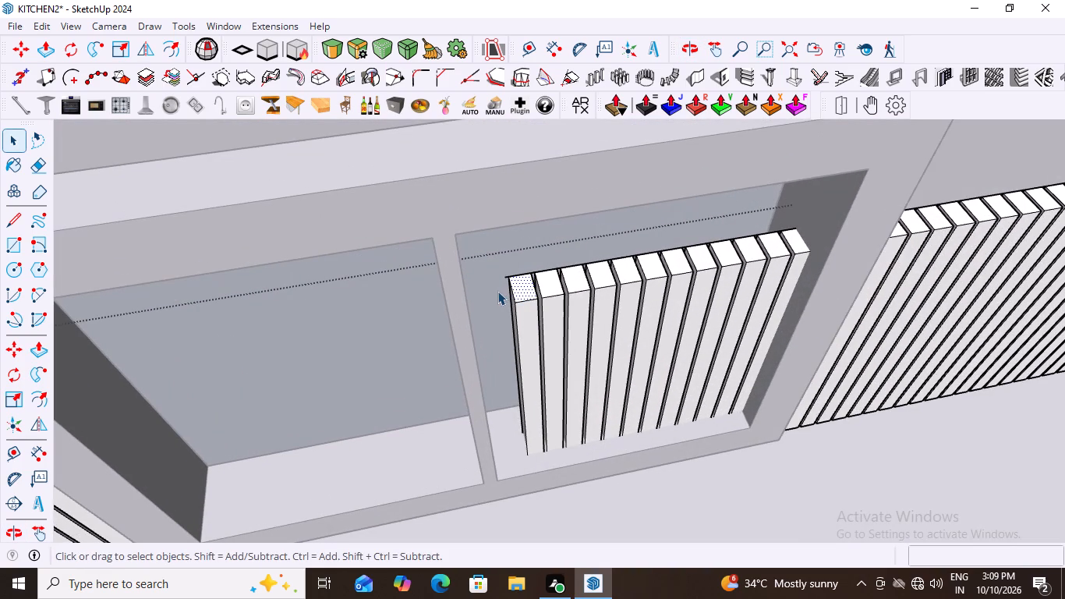
pyautogui.keyDown('shift'); pyautogui.click(545, 282); pyautogui.keyUp('shift')
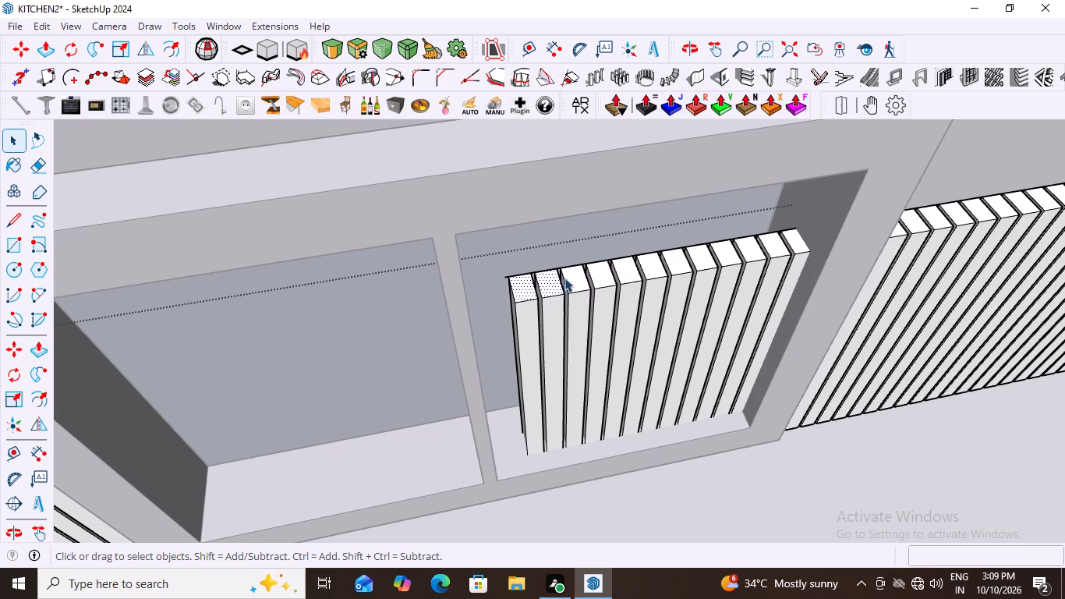
pyautogui.keyDown('shift'); pyautogui.click(570, 276); pyautogui.keyUp('shift')
pyautogui.keyDown('shift'); pyautogui.click(600, 273); pyautogui.keyUp('shift')
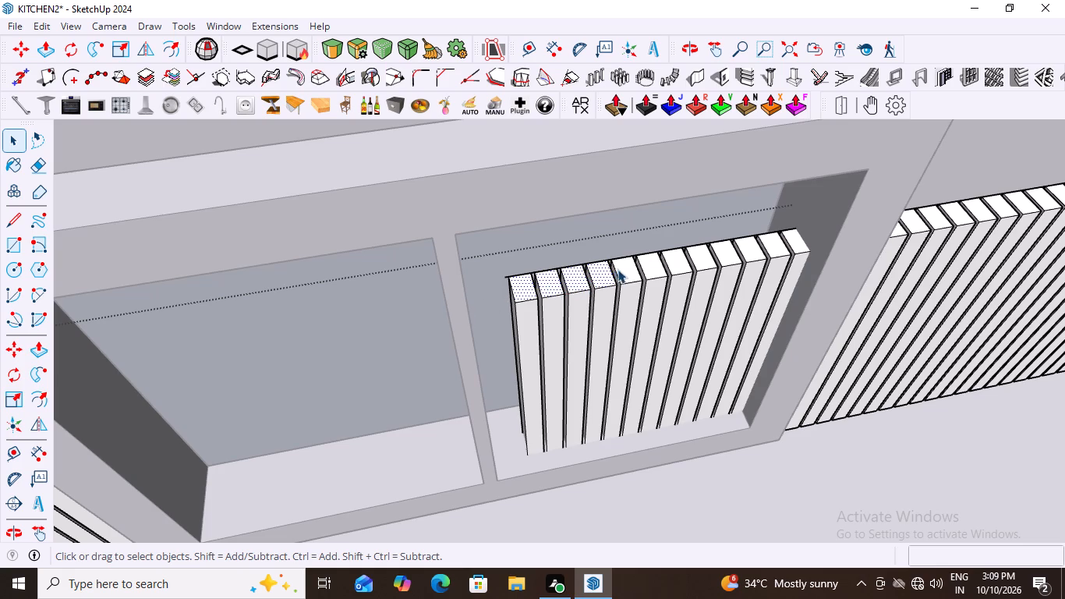
pyautogui.keyDown('shift'); pyautogui.click(628, 271); pyautogui.keyUp('shift')
pyautogui.keyDown('shift'); pyautogui.click(650, 265); pyautogui.keyUp('shift')
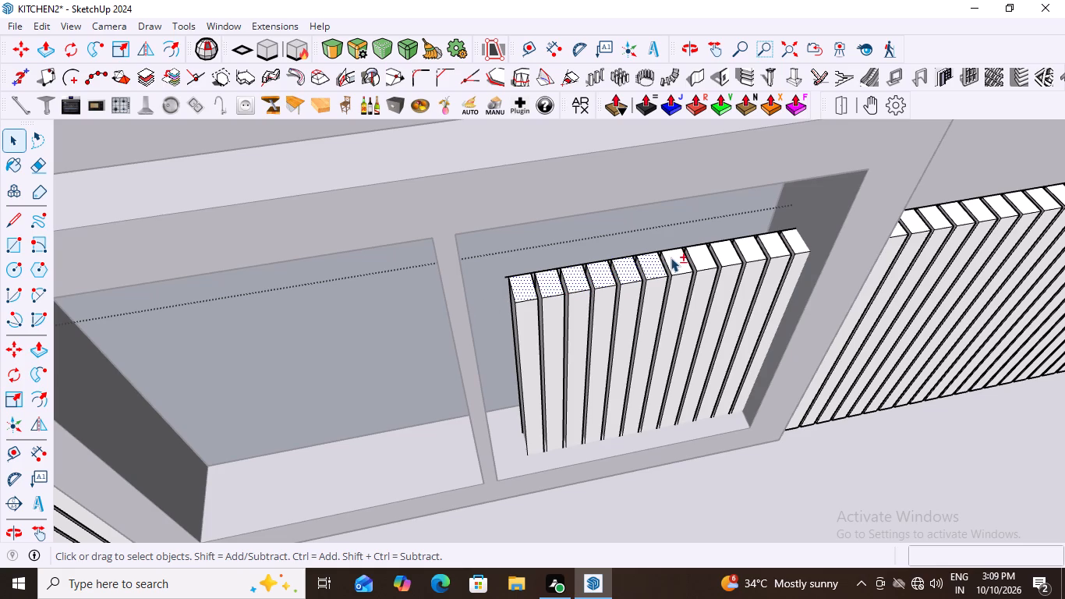
pyautogui.keyDown('shift'); pyautogui.click(674, 257); pyautogui.keyUp('shift')
pyautogui.keyDown('shift'); pyautogui.click(700, 255); pyautogui.keyUp('shift')
pyautogui.keyDown('shift'); pyautogui.click(725, 246); pyautogui.keyUp('shift')
pyautogui.keyDown('shift'); pyautogui.click(747, 245); pyautogui.keyUp('shift')
pyautogui.keyDown('shift'); pyautogui.click(773, 243); pyautogui.keyUp('shift')
pyautogui.keyDown('shift'); pyautogui.click(791, 238); pyautogui.keyUp('shift')
pyautogui.scroll(-6, 506, 242)
pyautogui.scroll(-2, 421, 258)
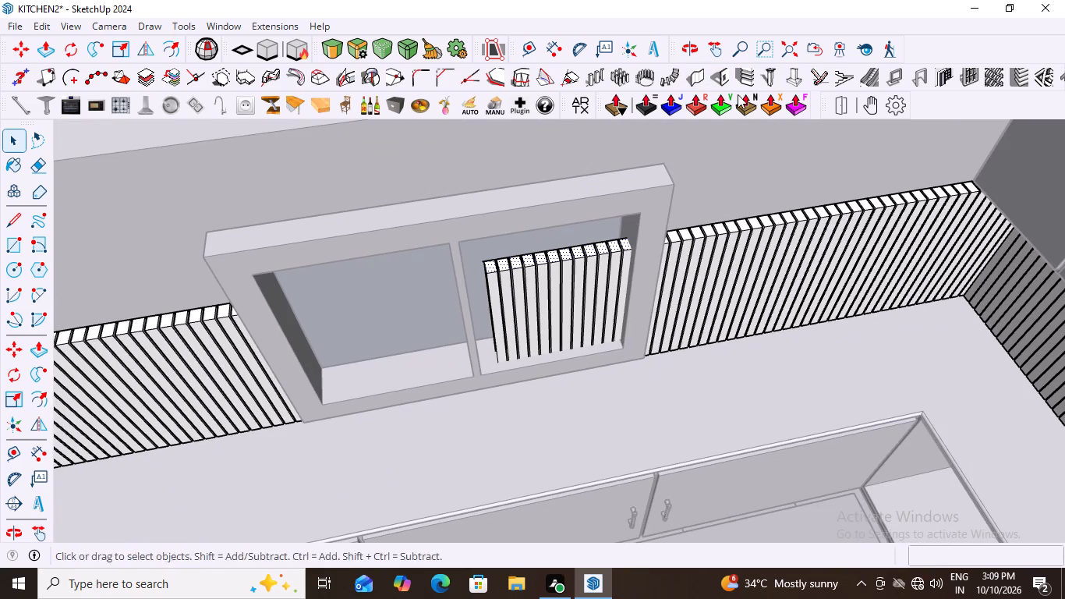
pyautogui.click(774, 102)
pyautogui.scroll(2, 615, 267)
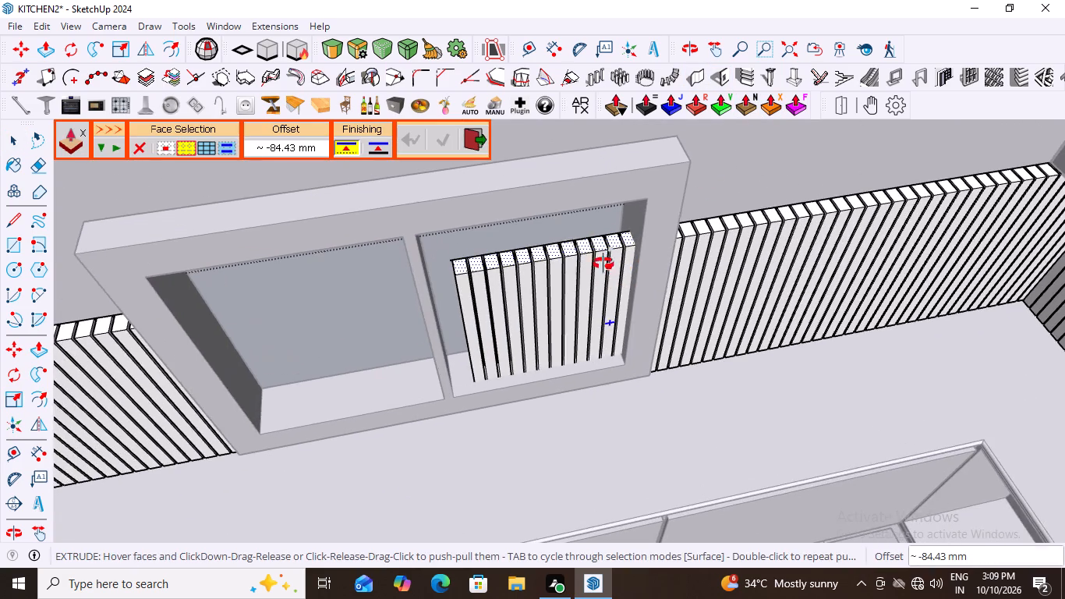
pyautogui.moveTo(605, 264); pyautogui.dragTo(564, 243, button='middle')
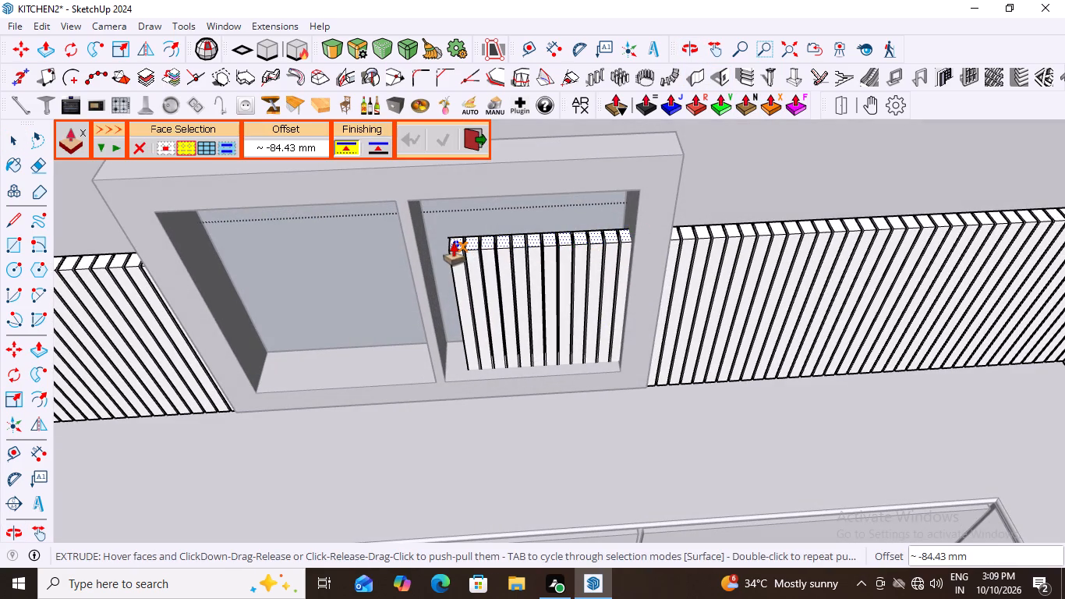
pyautogui.click(453, 239)
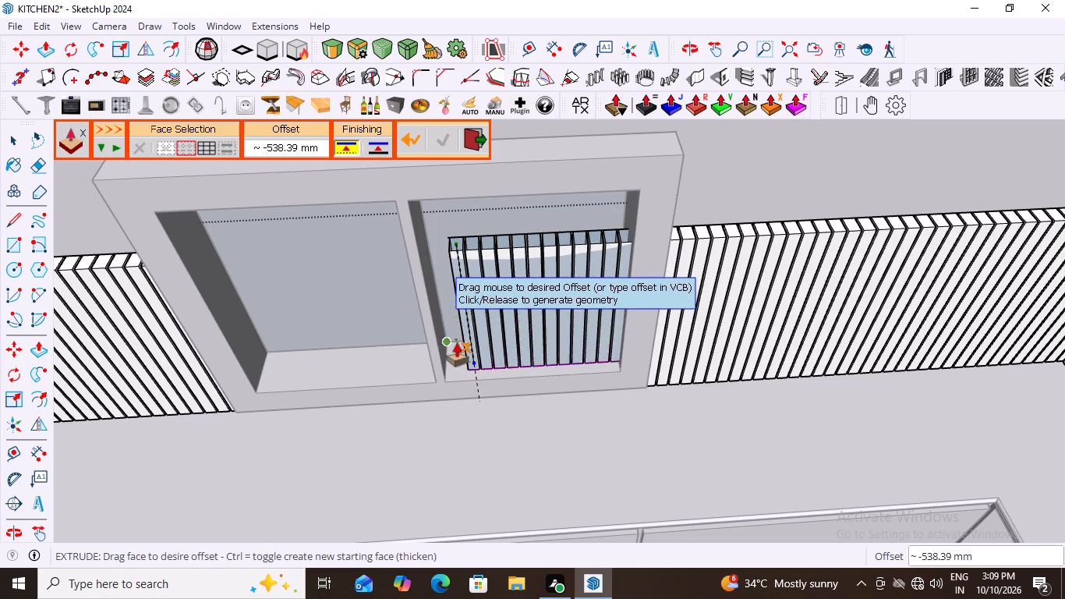
pyautogui.moveTo(462, 404); pyautogui.dragTo(493, 227, button='middle')
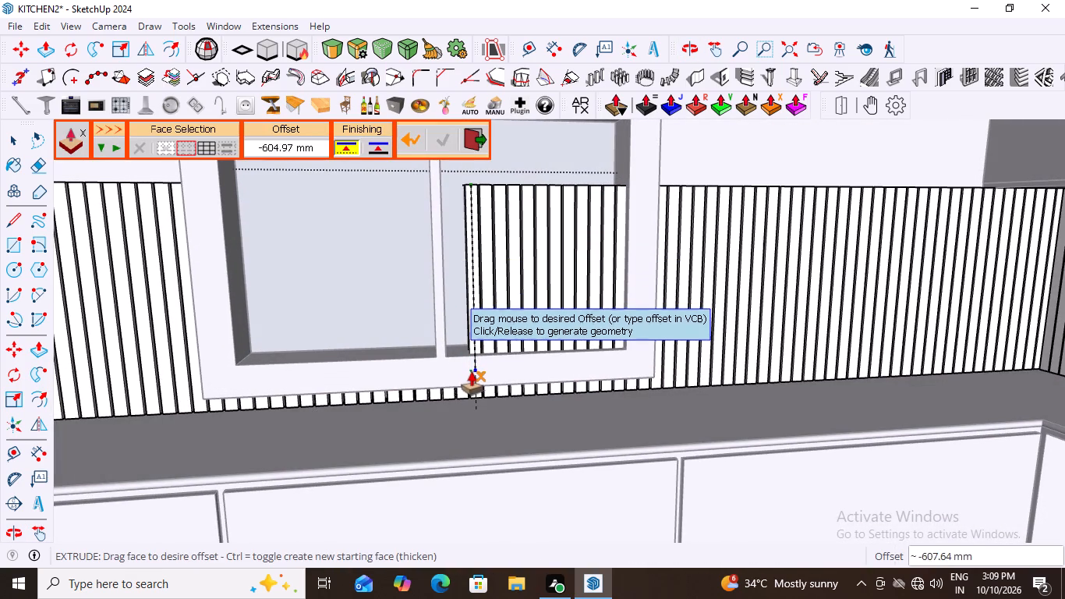
pyautogui.click(471, 374)
pyautogui.scroll(-2, 614, 350)
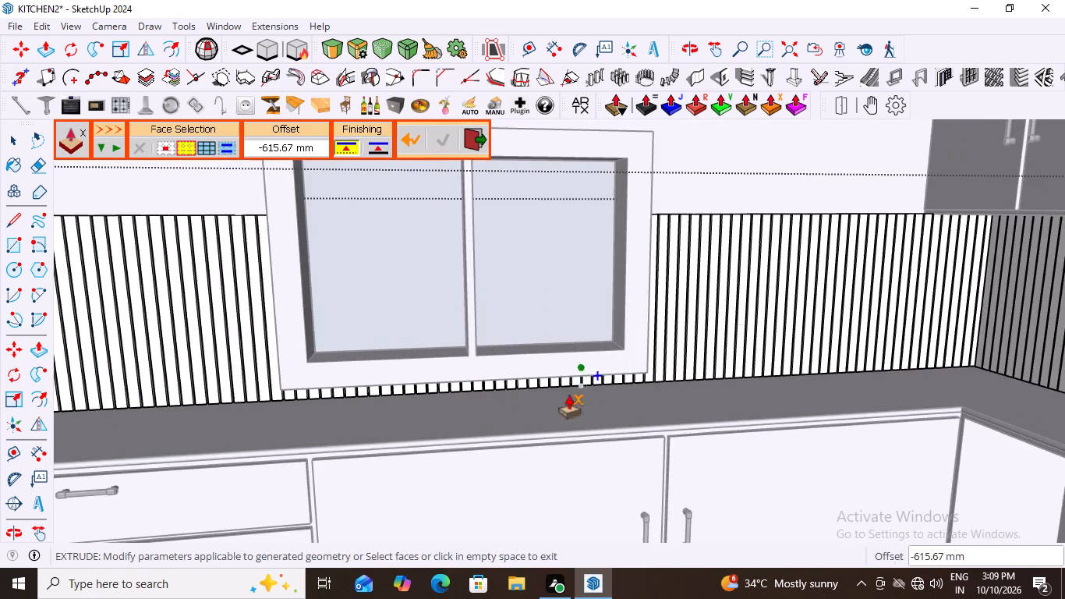
pyautogui.moveTo(561, 388); pyautogui.dragTo(561, 480, button='middle')
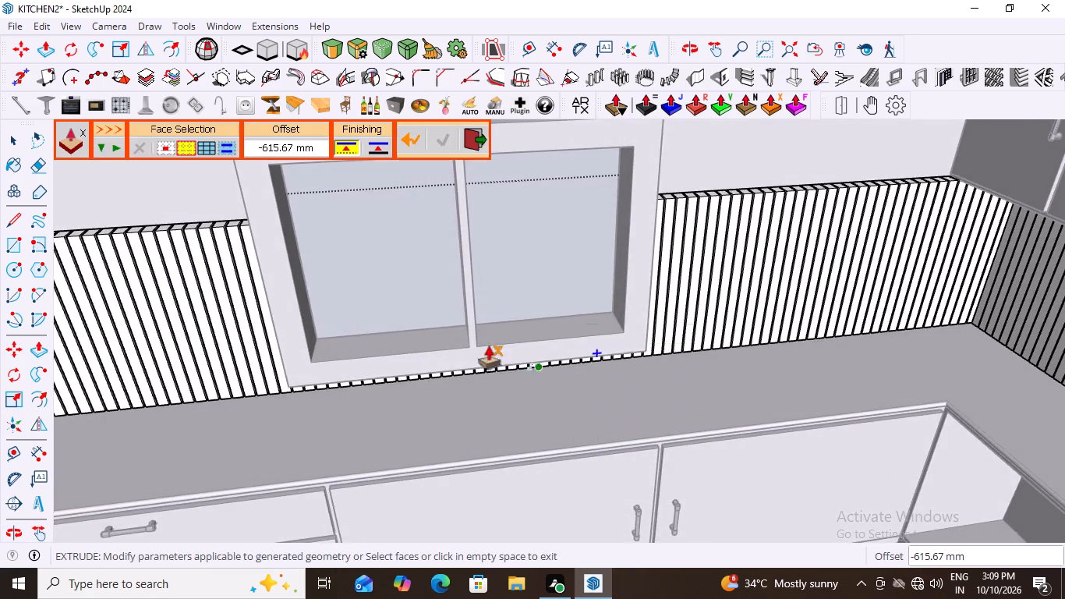
# Leave the slat extrusion and close the slat group.
pyautogui.scroll(-9, 484, 344)
pyautogui.press('space')
pyautogui.click(643, 173)
# Examine the window, its sill and the fluted backsplash from several angles for slats still protruding into the panes.
pyautogui.moveTo(507, 338); pyautogui.dragTo(471, 338, button='middle')
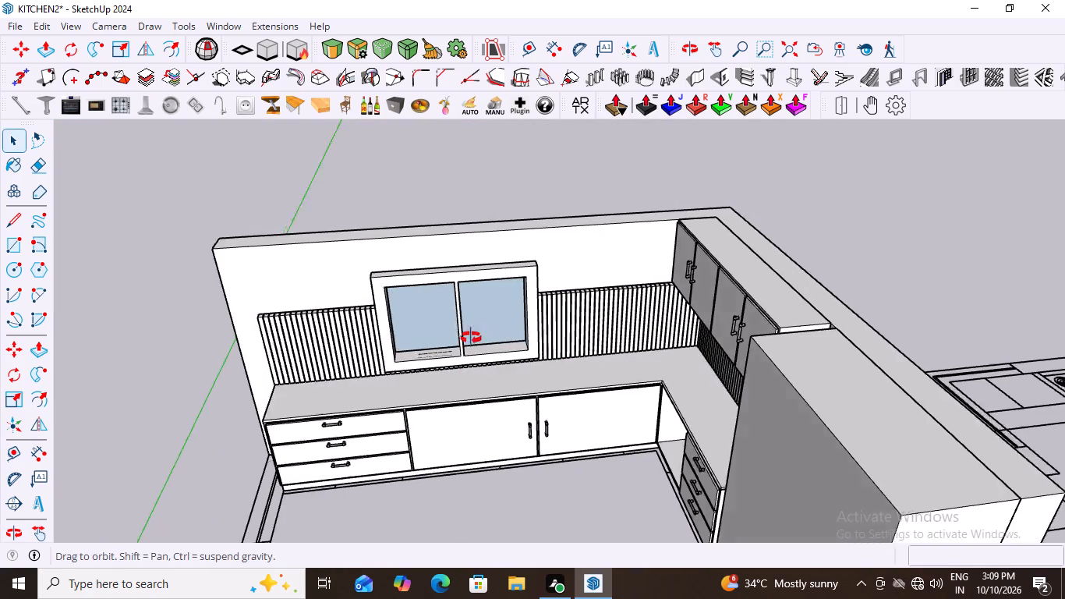
pyautogui.moveTo(471, 338); pyautogui.dragTo(491, 250, button='middle')
pyautogui.scroll(2, 396, 389)
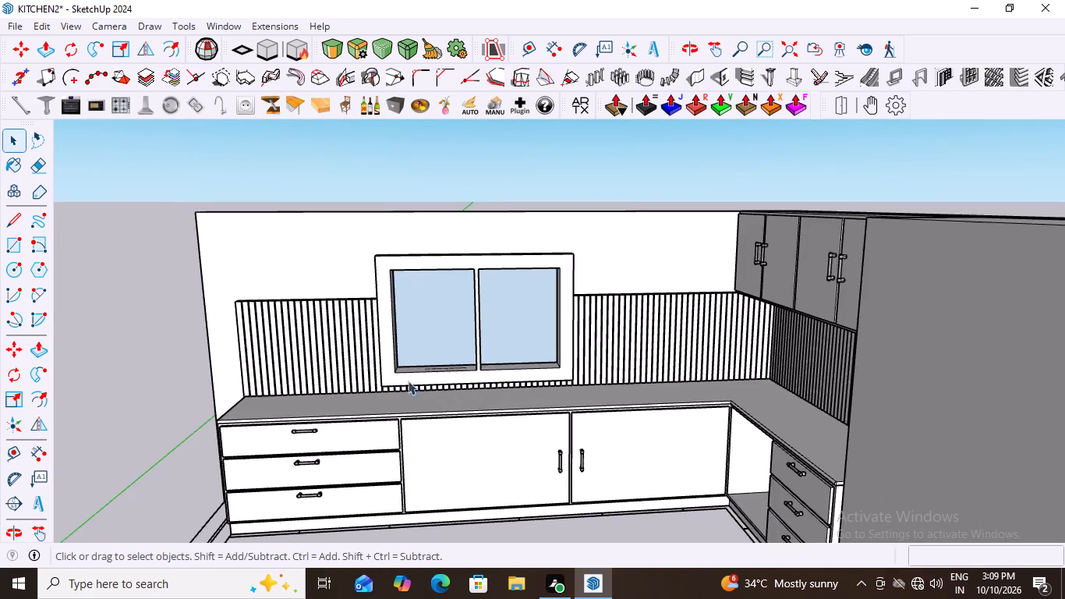
pyautogui.scroll(2, 410, 377)
pyautogui.moveTo(444, 360); pyautogui.dragTo(475, 434, button='middle')
pyautogui.scroll(7, 426, 342)
pyautogui.scroll(-12, 444, 329)
pyautogui.moveTo(525, 340); pyautogui.dragTo(508, 330, button='middle')
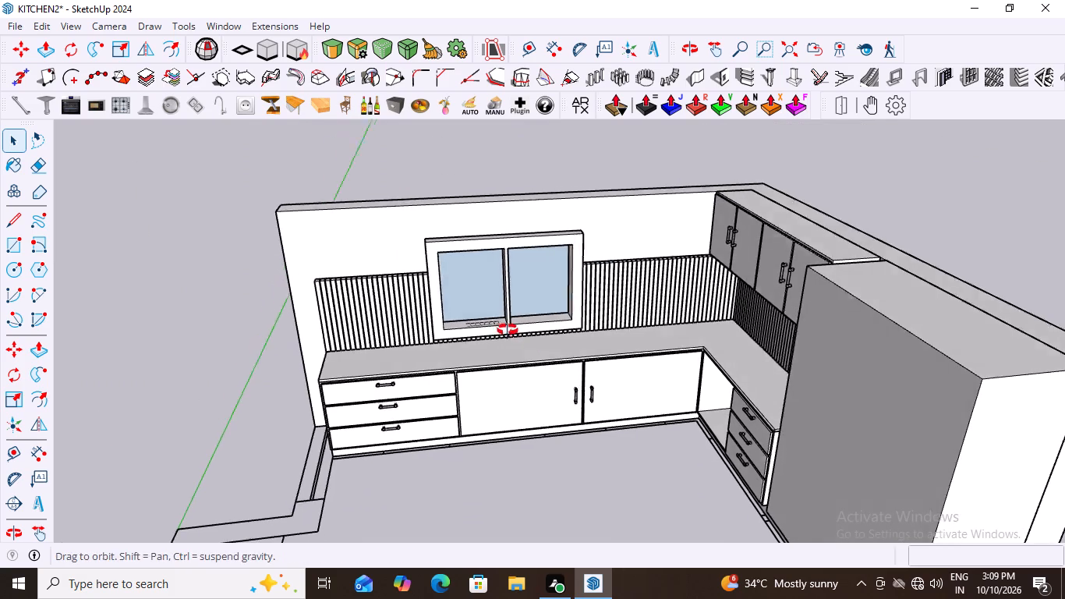
pyautogui.moveTo(508, 330); pyautogui.dragTo(504, 326, button='middle')
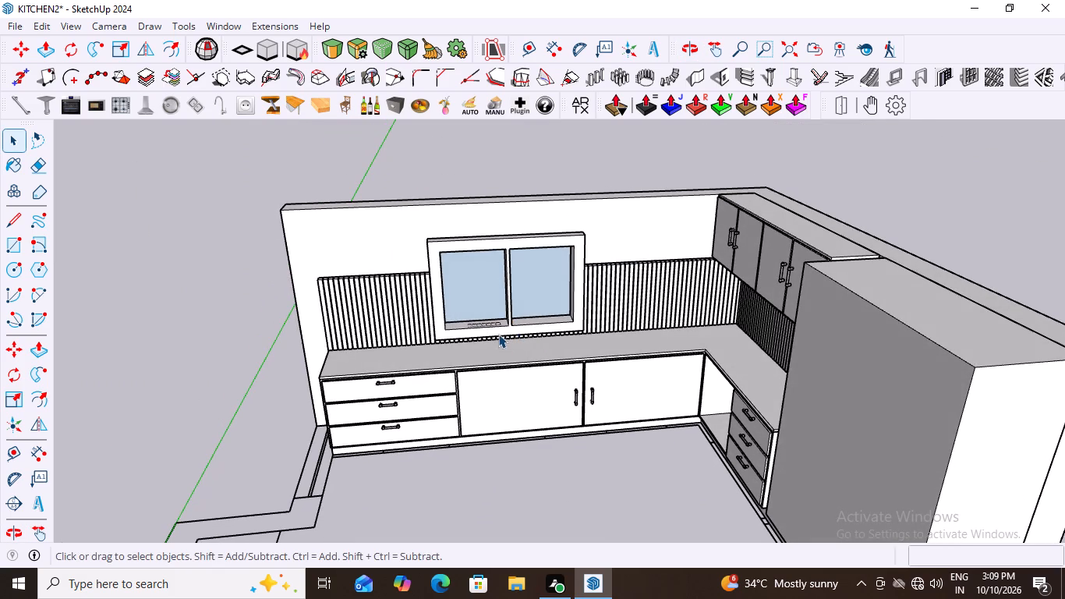
pyautogui.moveTo(490, 315); pyautogui.dragTo(498, 365, button='middle')
pyautogui.scroll(1, 476, 311)
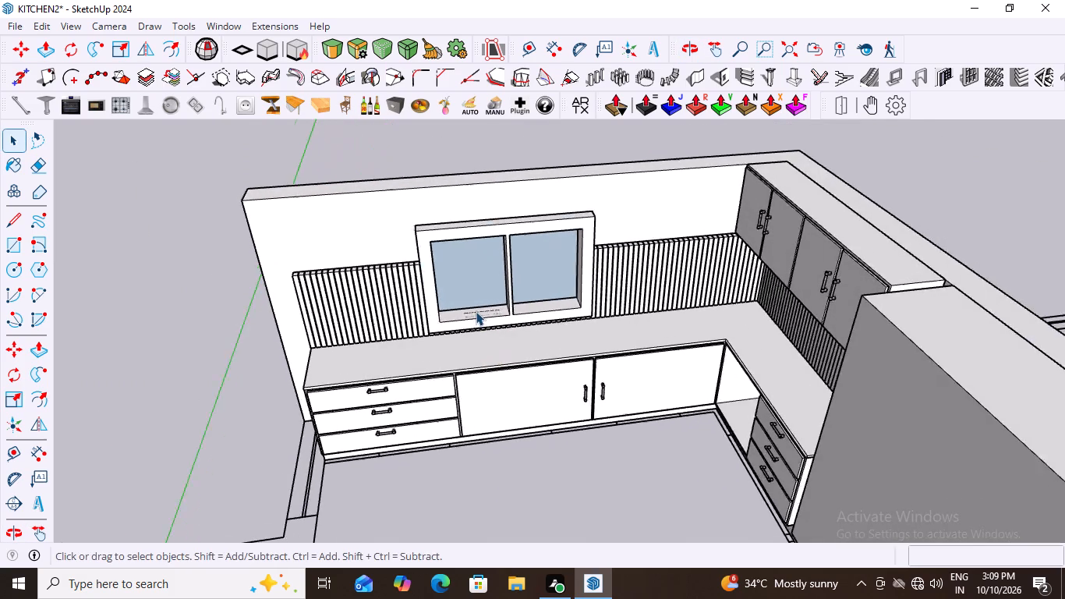
pyautogui.scroll(8, 476, 311)
pyautogui.scroll(-13, 476, 311)
pyautogui.moveTo(531, 317); pyautogui.dragTo(514, 307, button='middle')
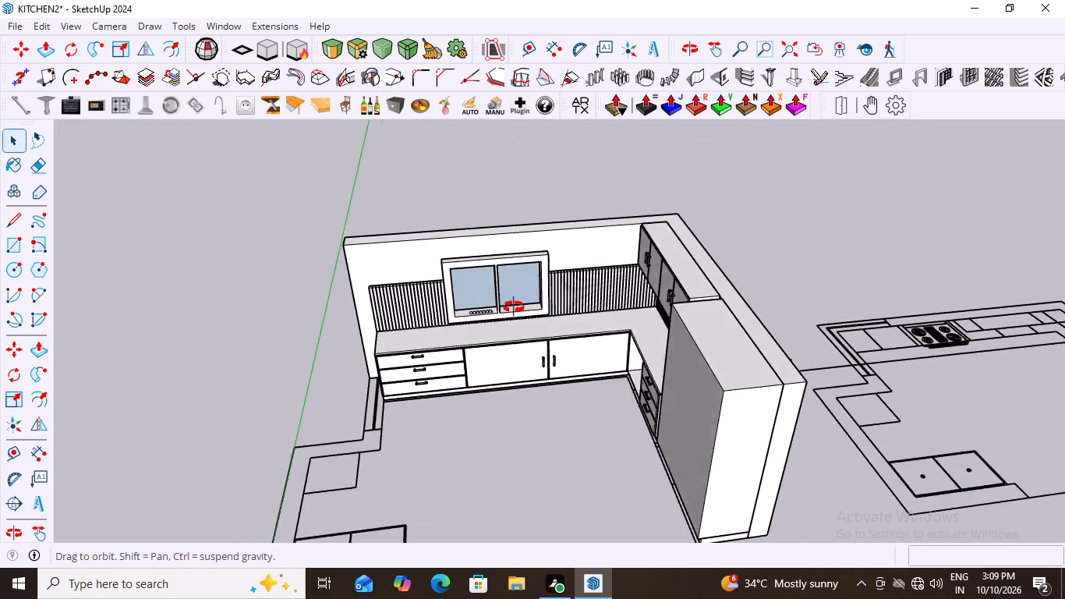
pyautogui.moveTo(514, 307); pyautogui.dragTo(497, 160, button='middle')
pyautogui.scroll(1, 526, 350)
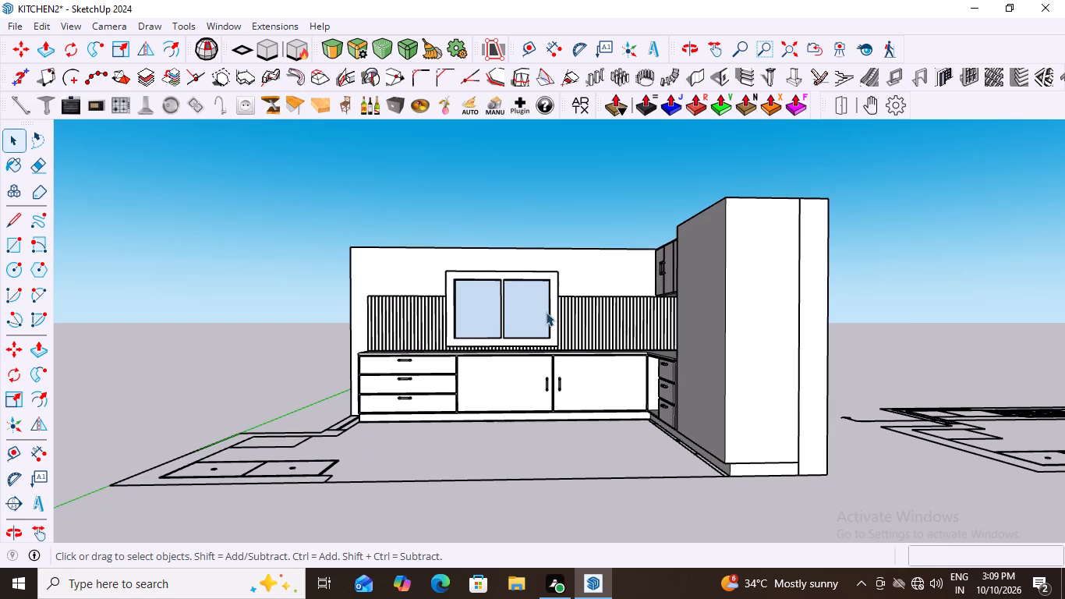
pyautogui.moveTo(561, 318); pyautogui.dragTo(818, 390, button='middle')
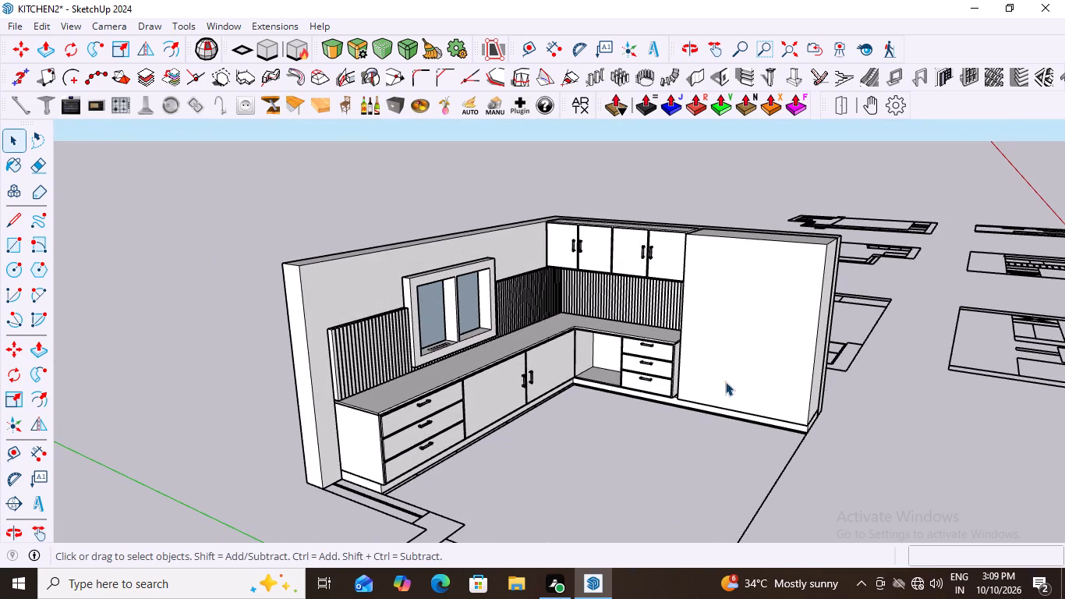
# Open the window frame group, push its front face back about 38 mm toward the wall, and close the group.
pyautogui.scroll(-2, 510, 310)
pyautogui.moveTo(491, 317); pyautogui.dragTo(536, 343, button='middle')
pyautogui.scroll(9, 424, 355)
pyautogui.moveTo(442, 346); pyautogui.dragTo(474, 364, button='middle')
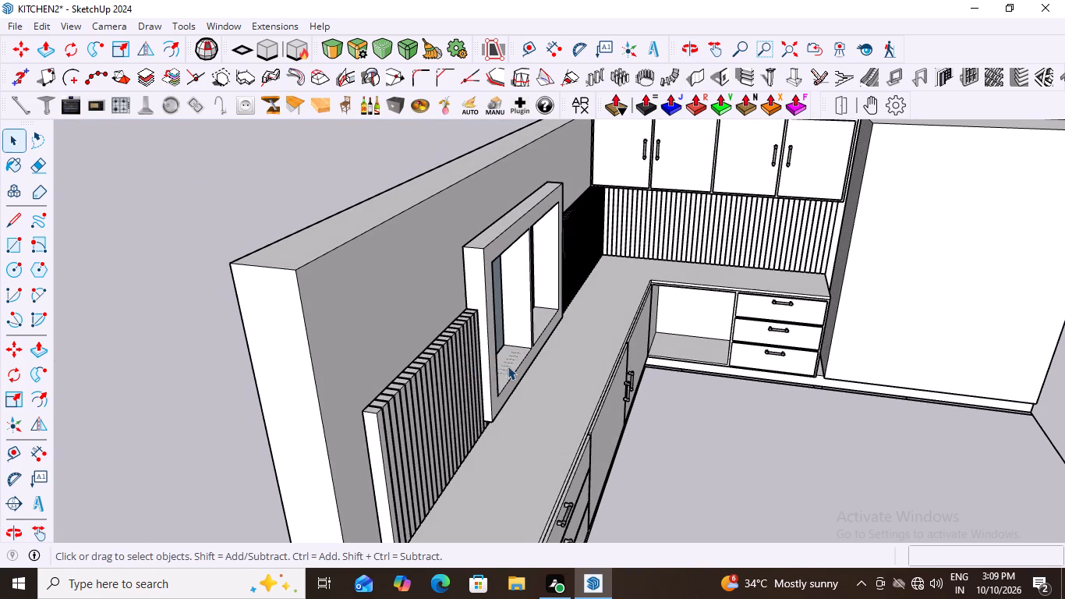
pyautogui.doubleClick(494, 363)
pyautogui.doubleClick(494, 363)
pyautogui.click(494, 363)
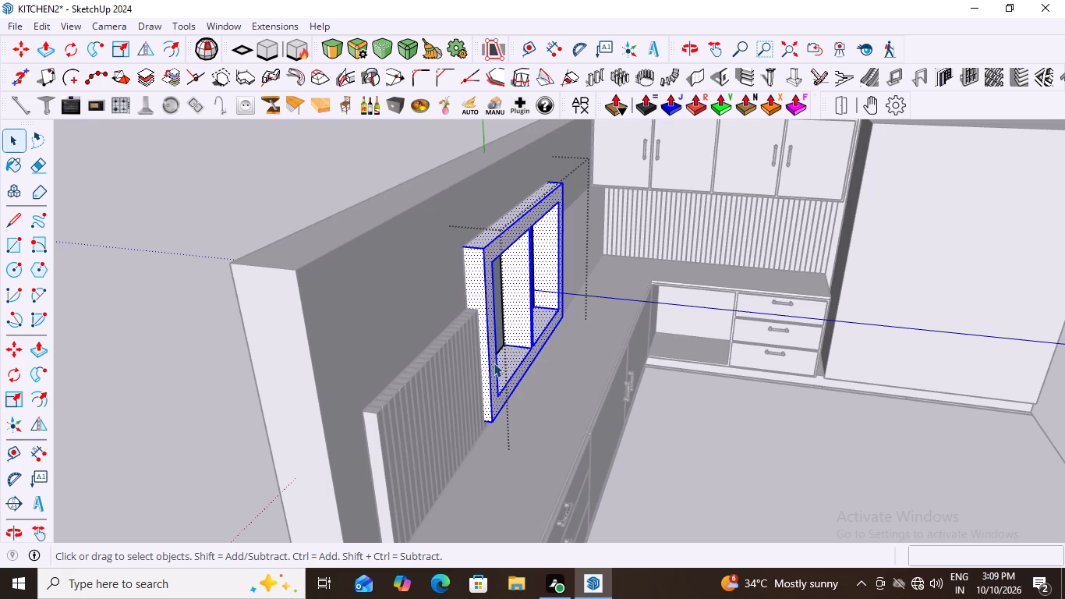
pyautogui.doubleClick(494, 361)
pyautogui.click(494, 361)
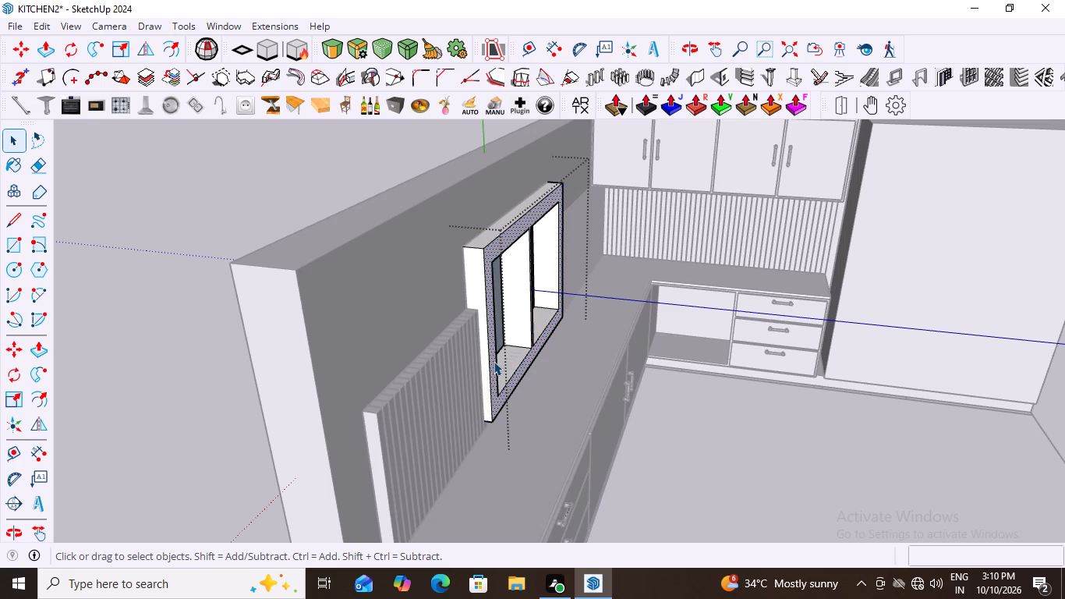
pyautogui.press('p')
pyautogui.click(494, 361)
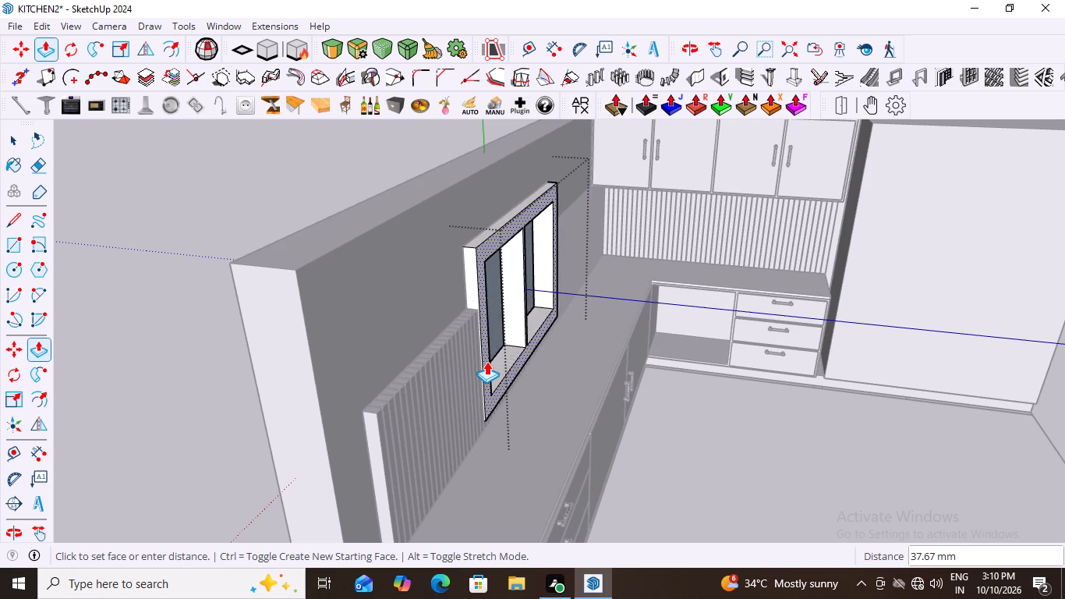
pyautogui.click(487, 361)
pyautogui.scroll(-8, 372, 351)
pyautogui.press('space')
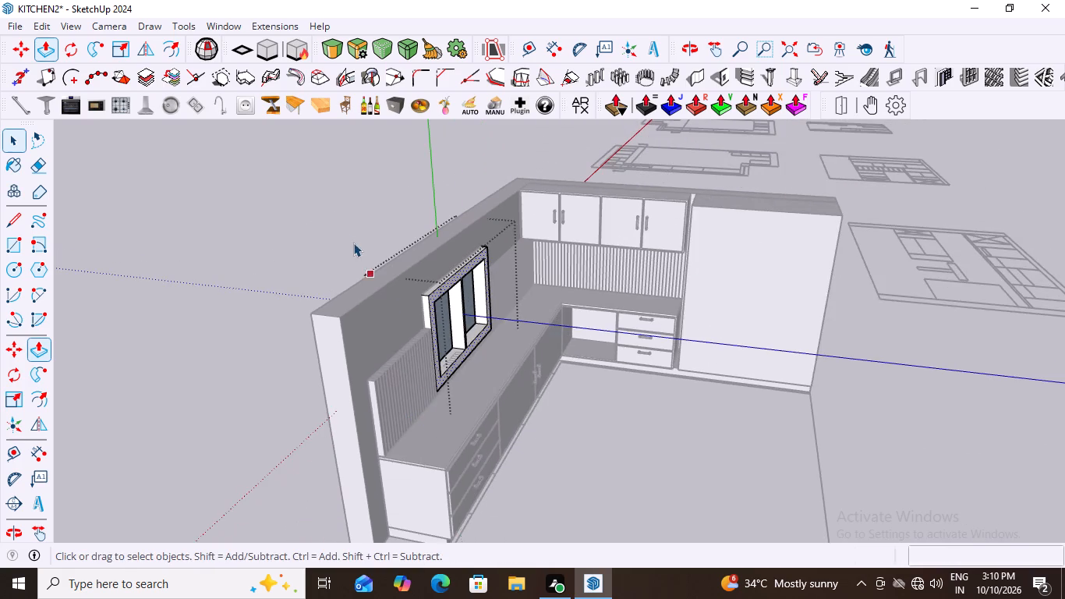
pyautogui.click(347, 234)
# Examine the thinned window frame, its sill and the whole kitchen from several angles.
pyautogui.moveTo(513, 400); pyautogui.dragTo(284, 363, button='middle')
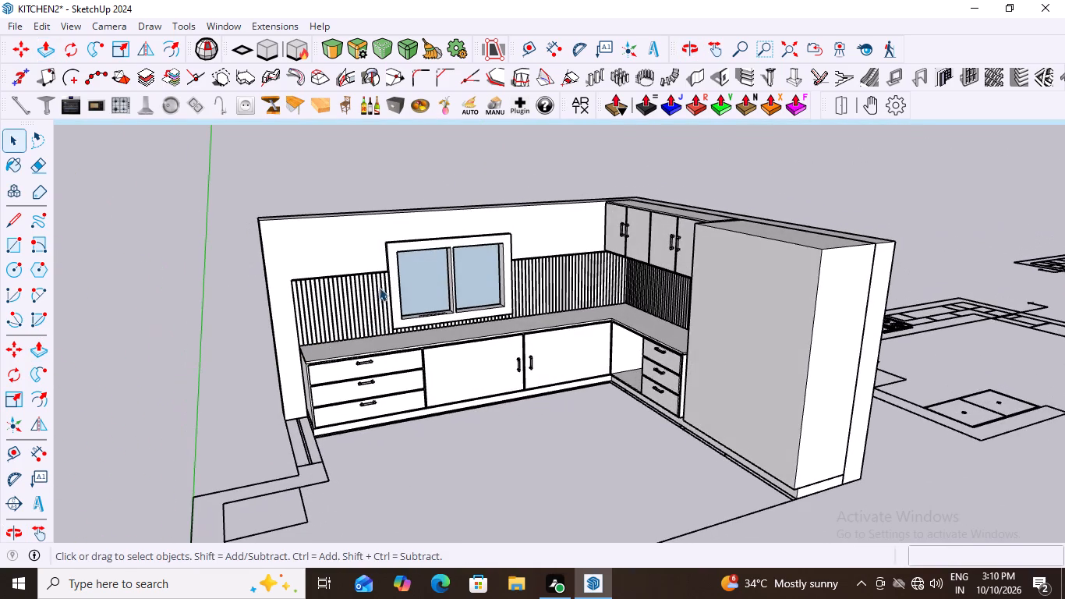
pyautogui.scroll(14, 380, 273)
pyautogui.moveTo(363, 285); pyautogui.dragTo(472, 322, button='middle')
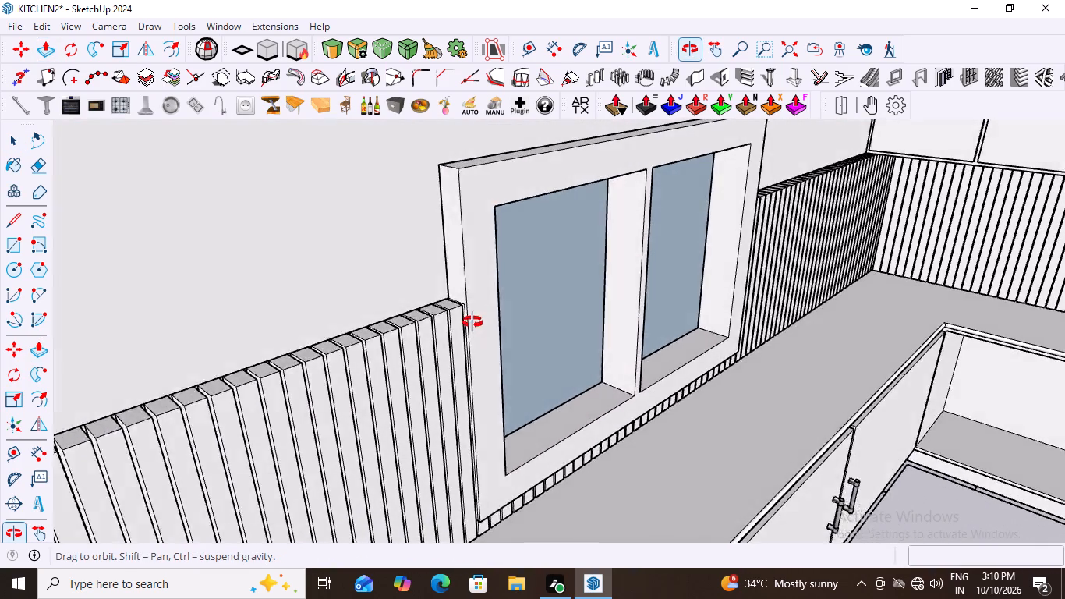
pyautogui.moveTo(472, 322); pyautogui.dragTo(277, 298, button='middle')
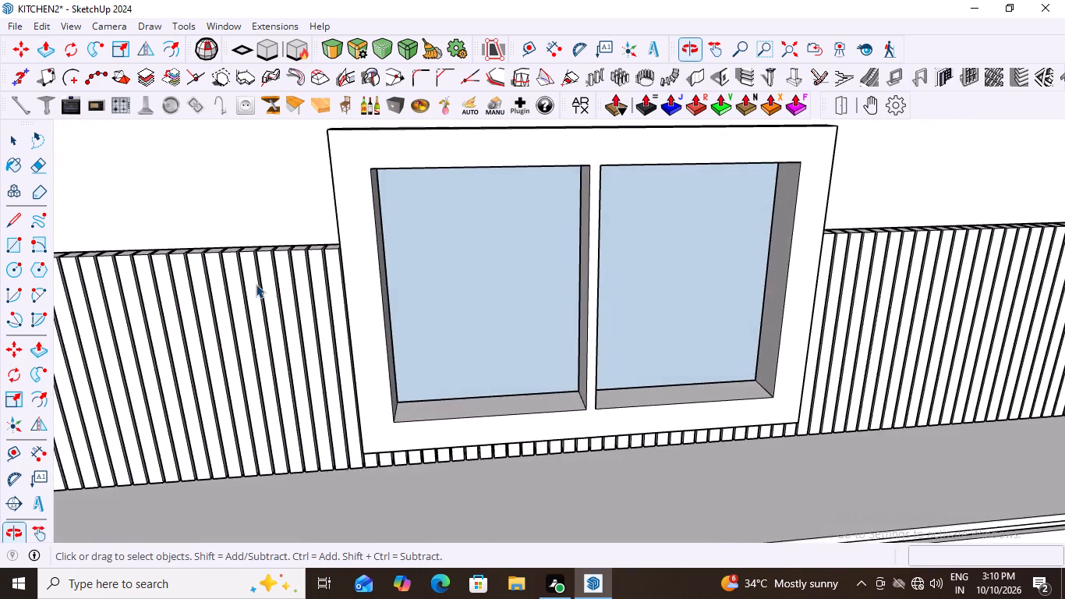
pyautogui.scroll(-12, 256, 282)
pyautogui.moveTo(402, 373); pyautogui.dragTo(808, 374, button='middle')
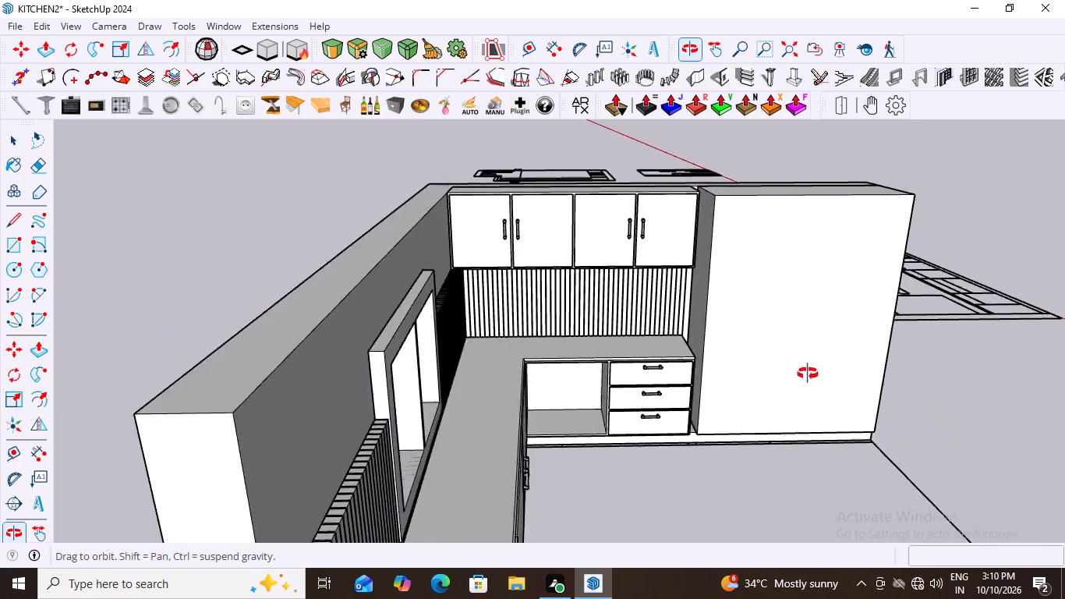
pyautogui.moveTo(808, 374); pyautogui.dragTo(285, 395, button='middle')
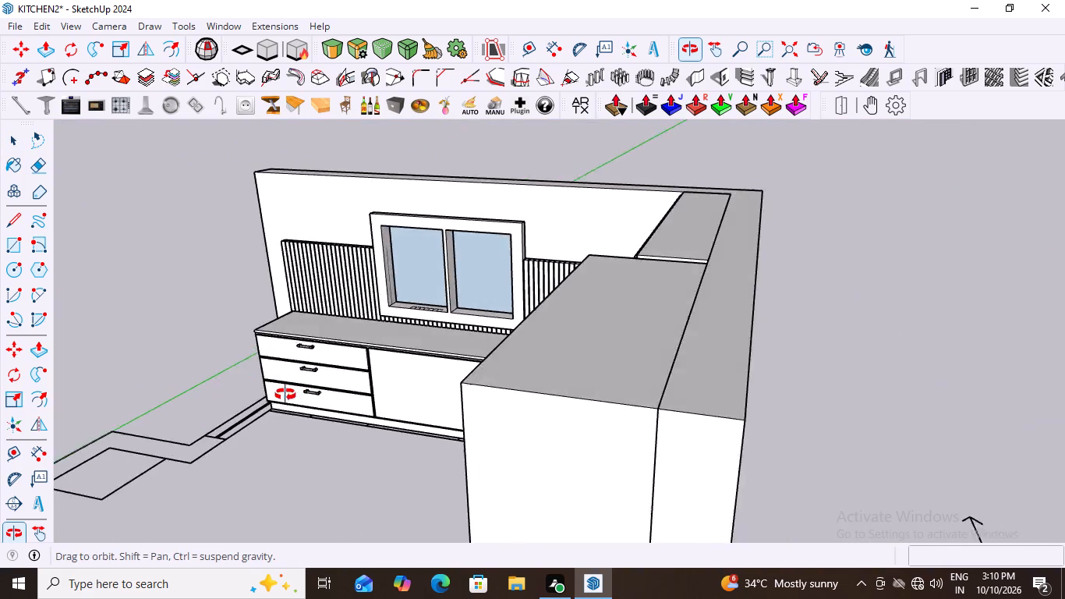
pyautogui.moveTo(285, 395); pyautogui.dragTo(314, 403, button='middle')
pyautogui.moveTo(425, 406); pyautogui.dragTo(433, 404, button='middle')
pyautogui.moveTo(602, 386); pyautogui.dragTo(685, 357, button='middle')
pyautogui.scroll(-1, 686, 356)
pyautogui.moveTo(299, 376); pyautogui.dragTo(313, 308, button='middle')
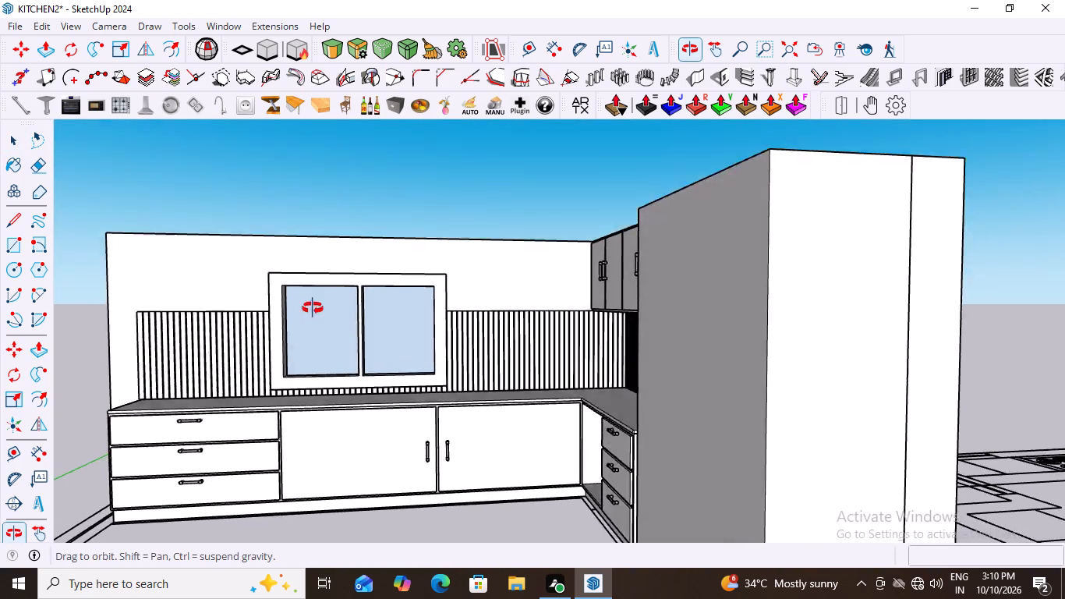
pyautogui.moveTo(313, 308); pyautogui.dragTo(313, 307, button='middle')
pyautogui.scroll(-4, 313, 307)
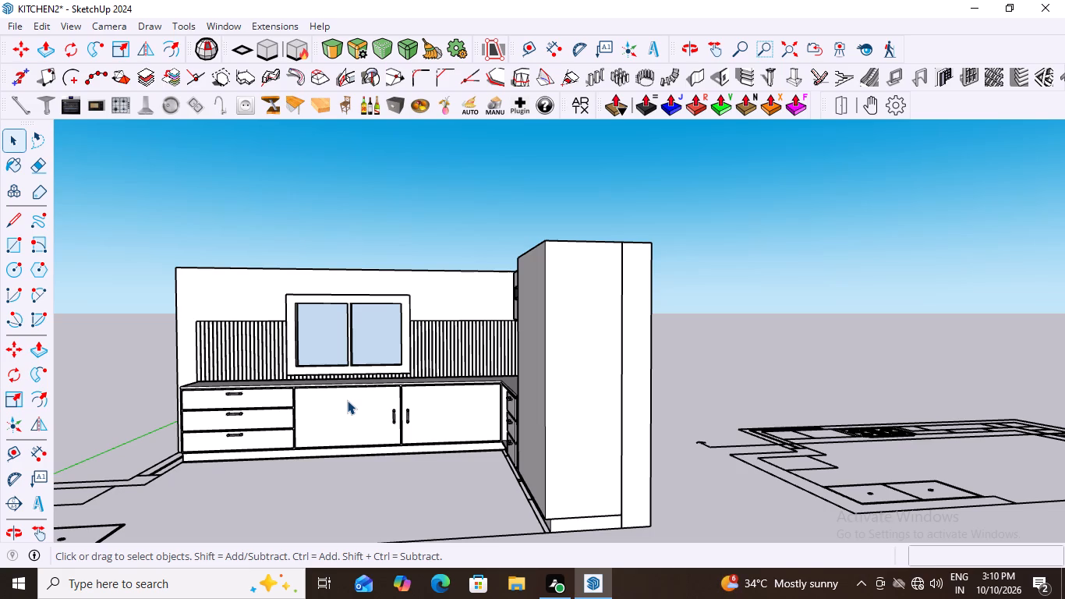
pyautogui.scroll(-3, 433, 309)
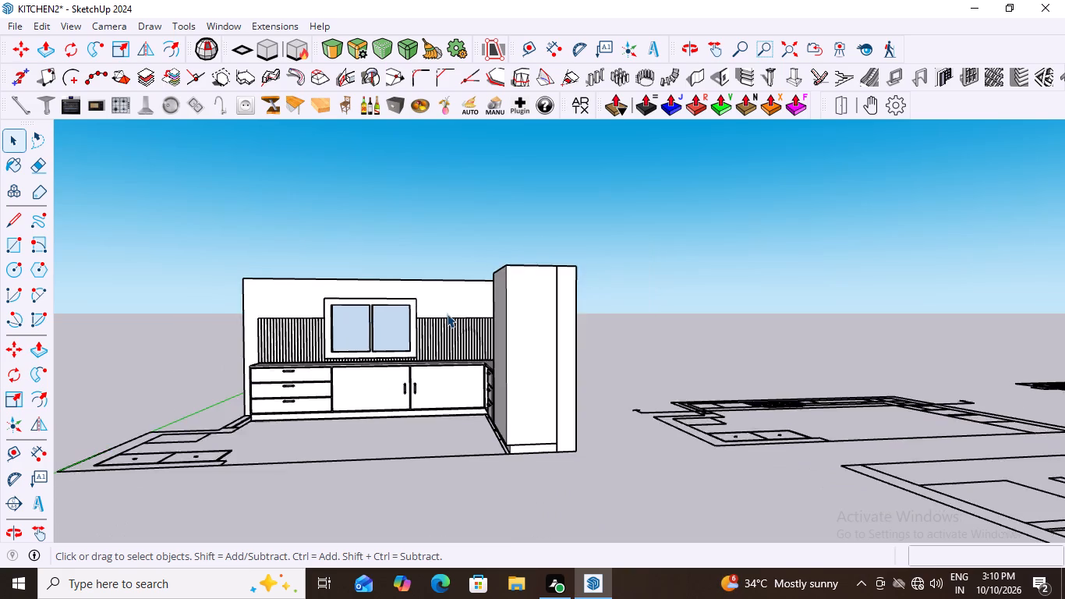
pyautogui.scroll(-2, 447, 314)
pyautogui.moveTo(363, 324); pyautogui.dragTo(640, 375, button='middle')
pyautogui.middleClick(650, 383)
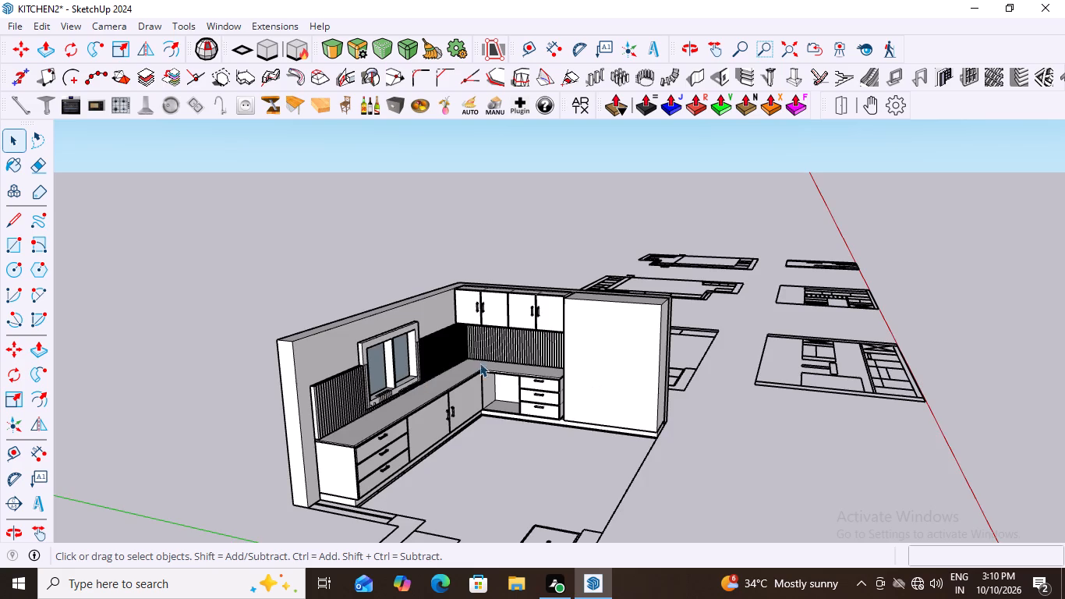
# Open the window group and its nested glass group, and select the pane farther from the kitchen corner.
pyautogui.scroll(5, 492, 360)
pyautogui.moveTo(560, 371); pyautogui.dragTo(449, 402, button='middle')
pyautogui.scroll(2, 275, 356)
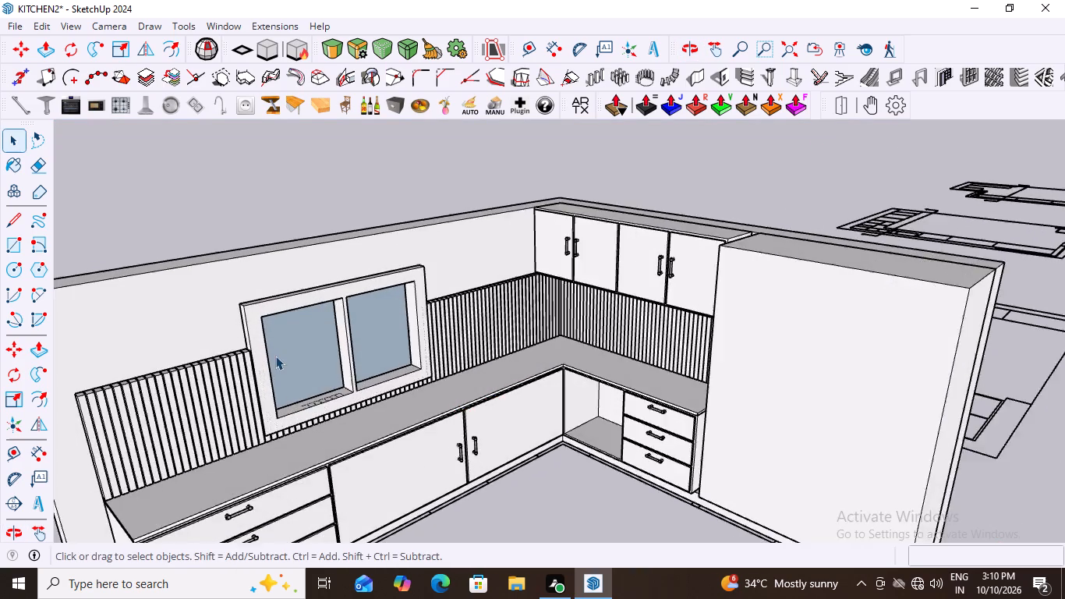
pyautogui.scroll(7, 275, 356)
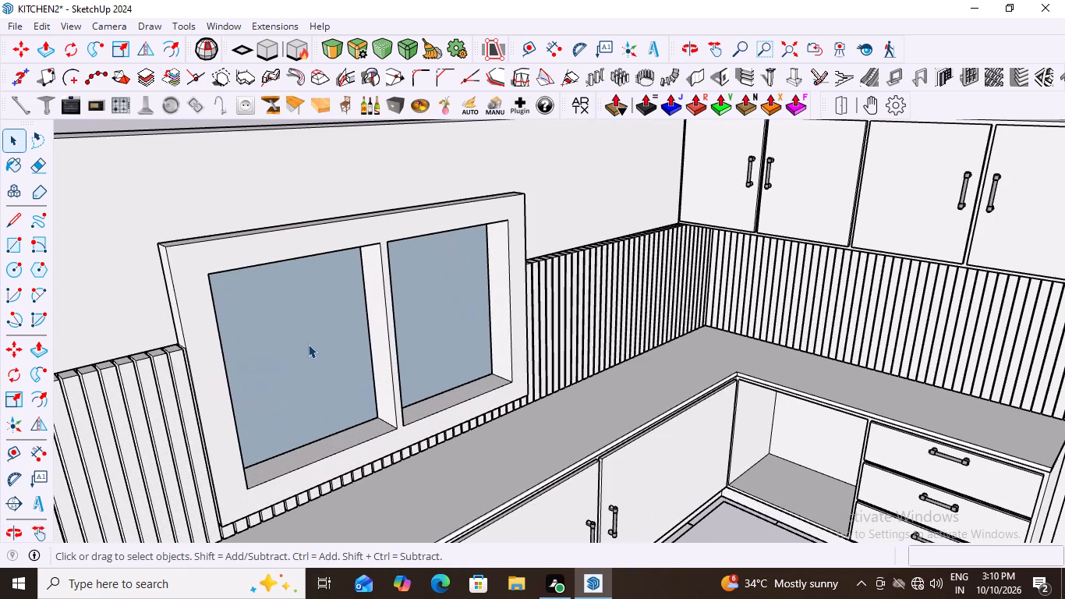
pyautogui.click(313, 342)
pyautogui.tripleClick(313, 342)
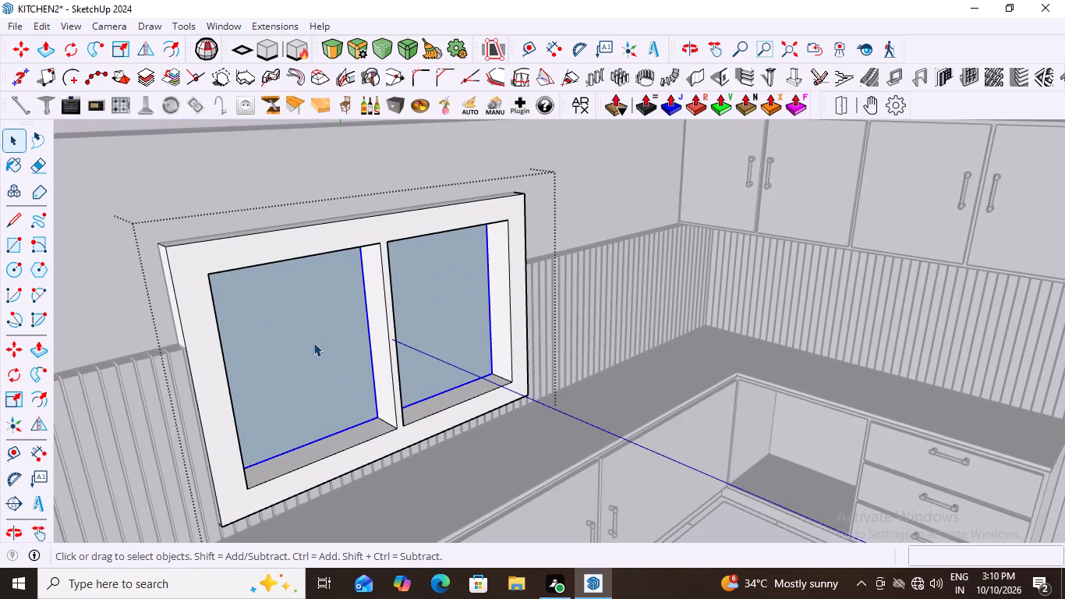
pyautogui.click(313, 342)
pyautogui.doubleClick(313, 342)
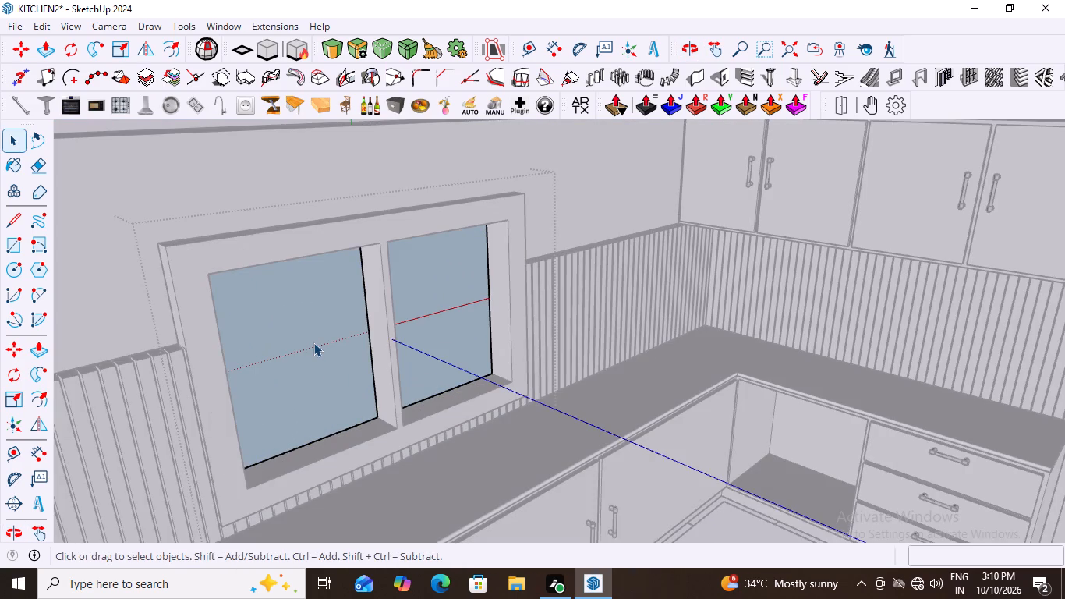
pyautogui.click(313, 342)
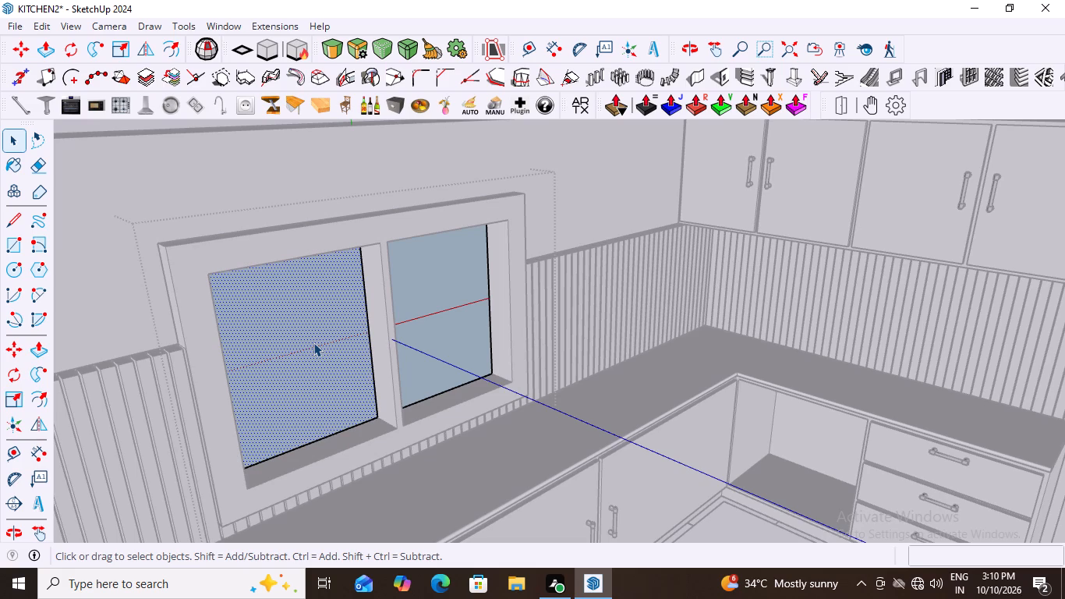
# Start the Paint Bucket and switch the material library to the Glass and Mirrors collection.
pyautogui.scroll(-11, 313, 342)
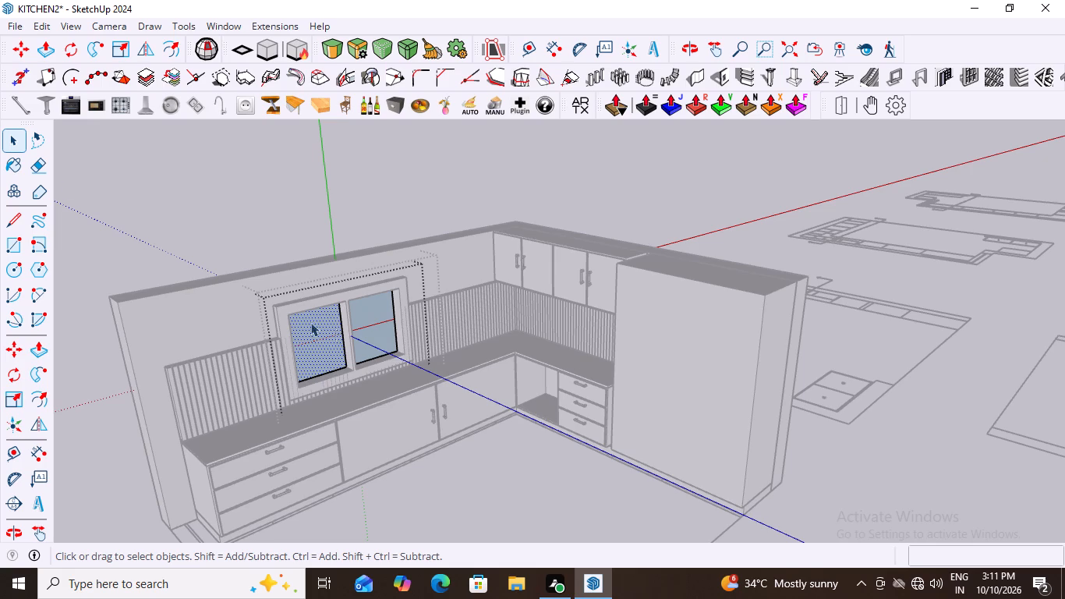
pyautogui.scroll(-5, 437, 347)
pyautogui.scroll(8, 384, 373)
pyautogui.middleClick(383, 365)
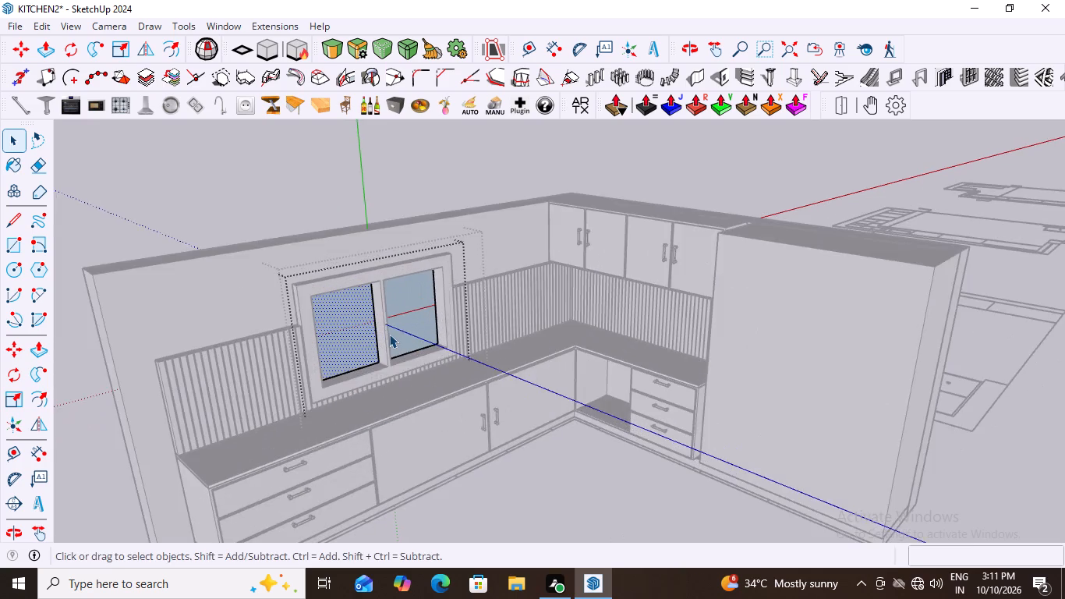
pyautogui.scroll(3, 389, 334)
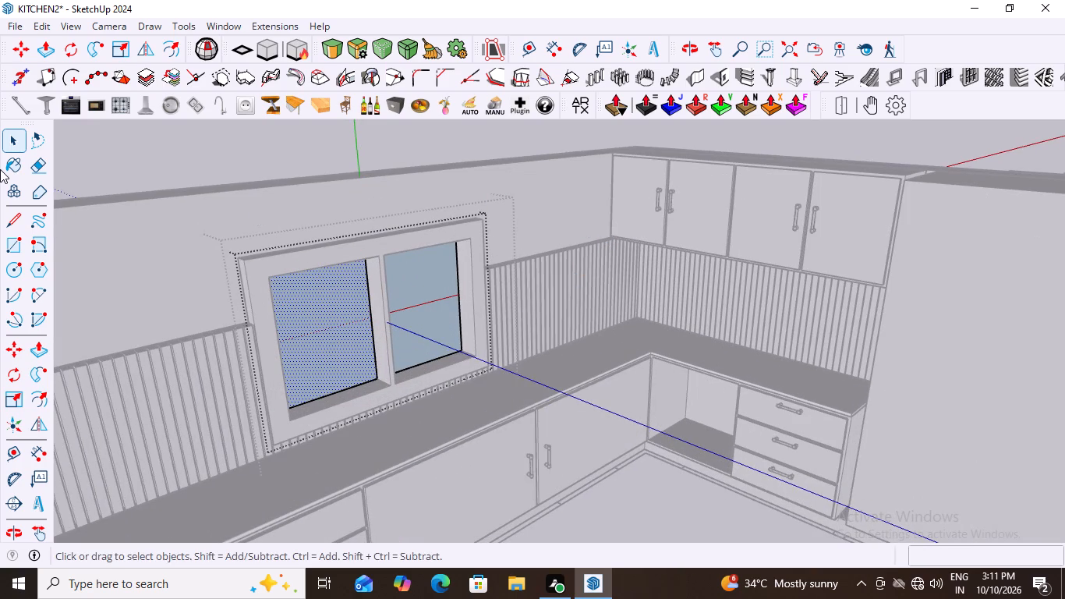
pyautogui.press('b')
pyautogui.press('Return')
pyautogui.scroll(-3, 502, 330)
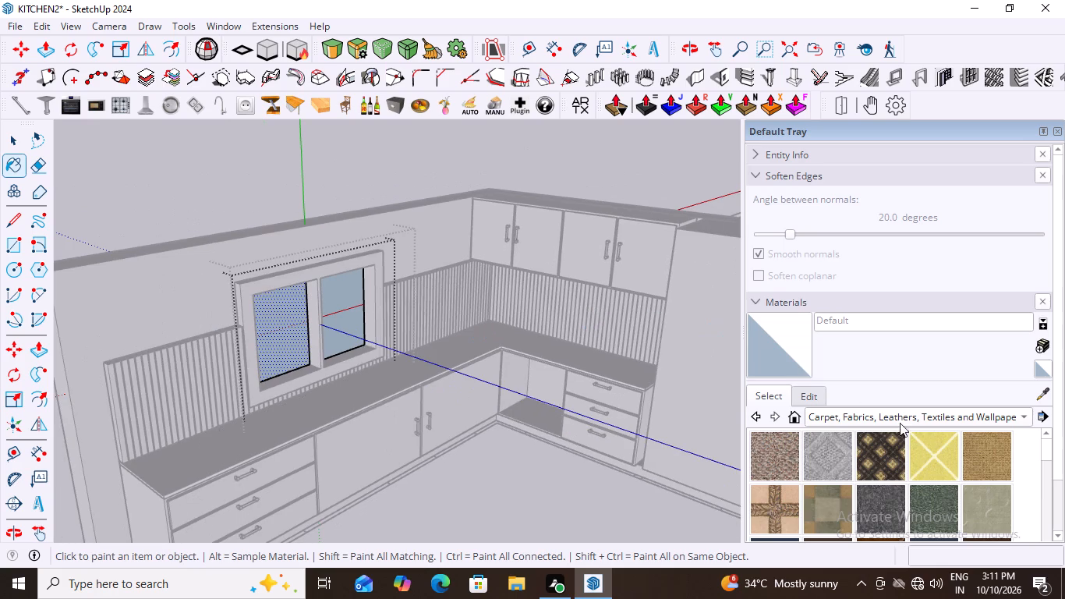
pyautogui.scroll(-6, 940, 471)
pyautogui.scroll(2, 943, 481)
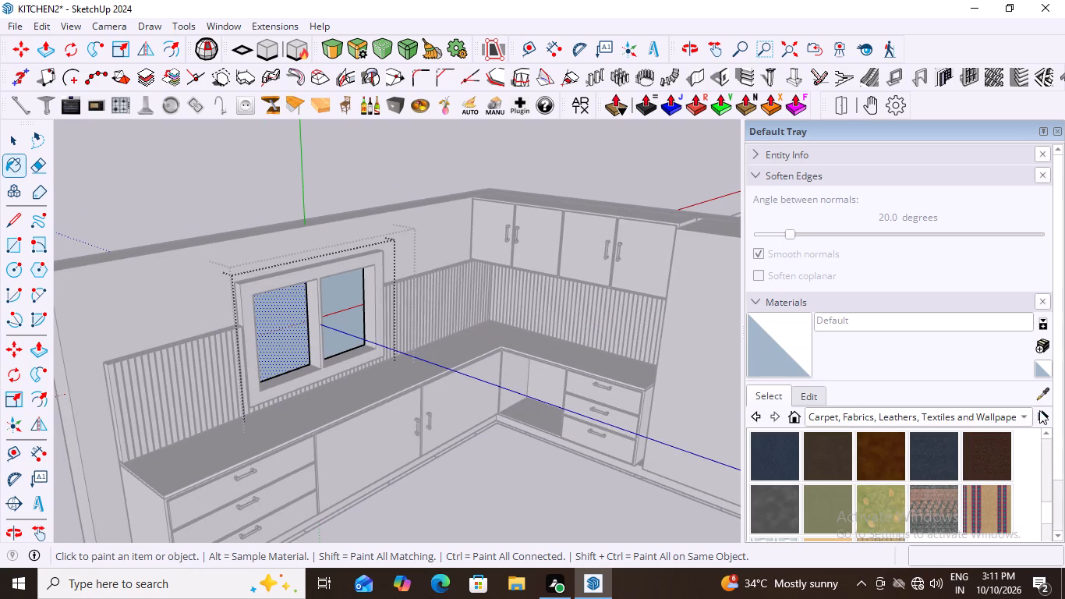
pyautogui.click(1021, 416)
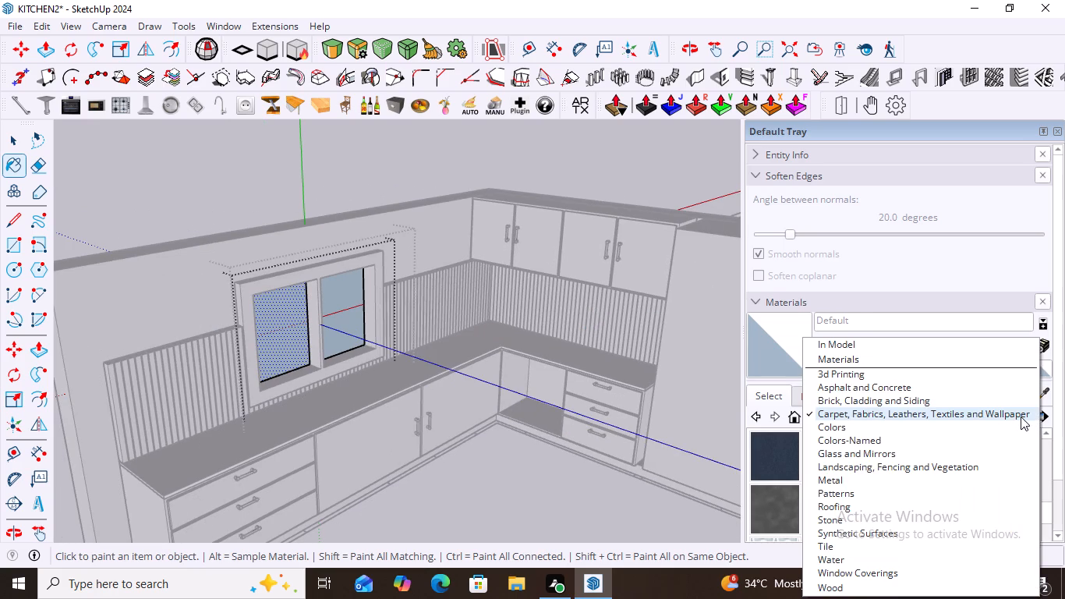
pyautogui.scroll(-3, 882, 445)
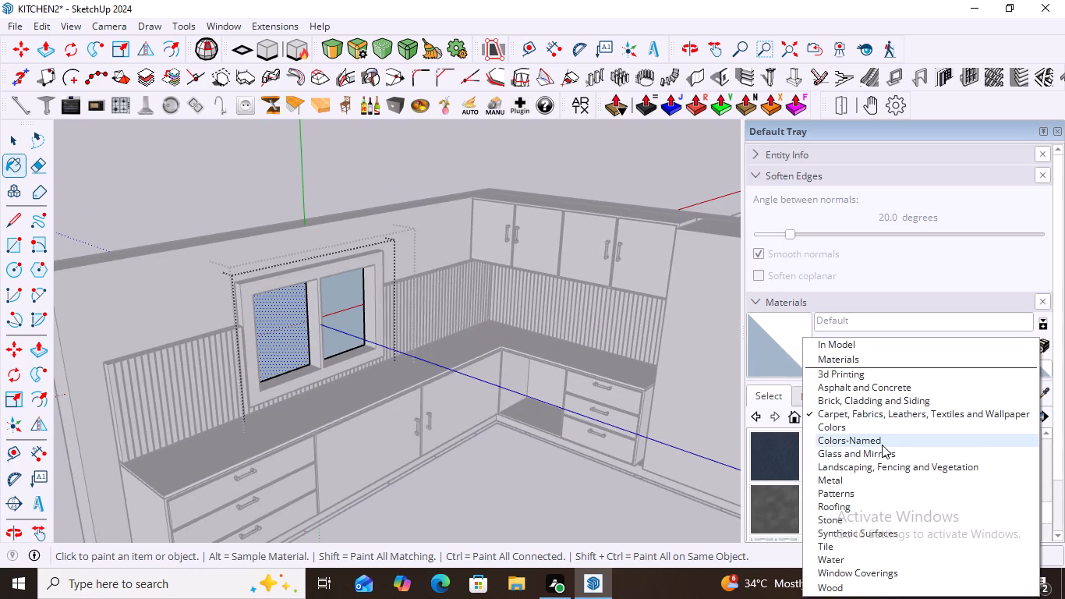
pyautogui.scroll(-2, 882, 445)
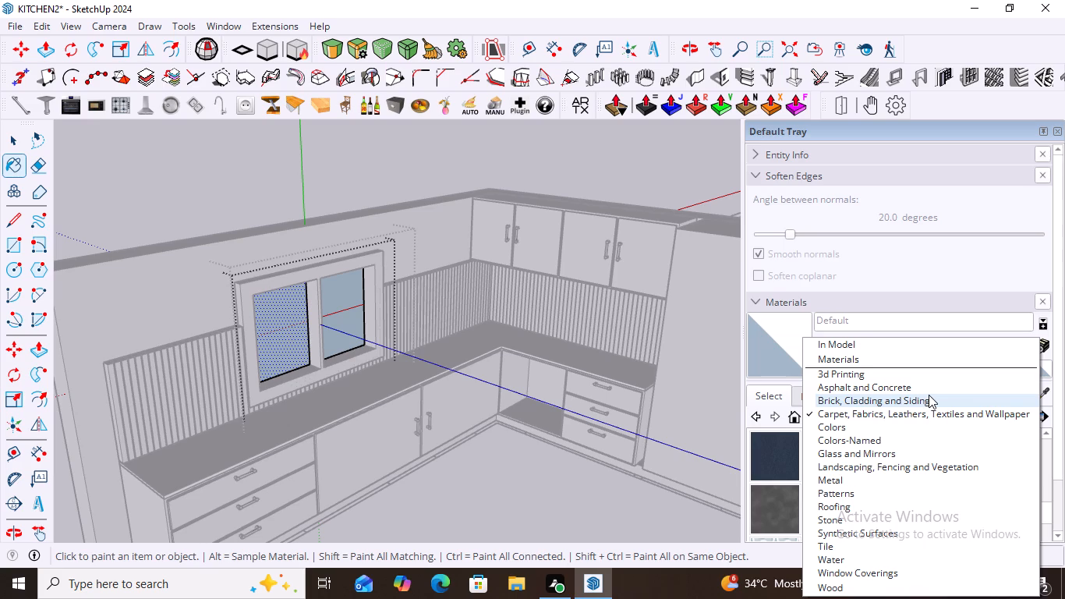
pyautogui.scroll(-4, 929, 440)
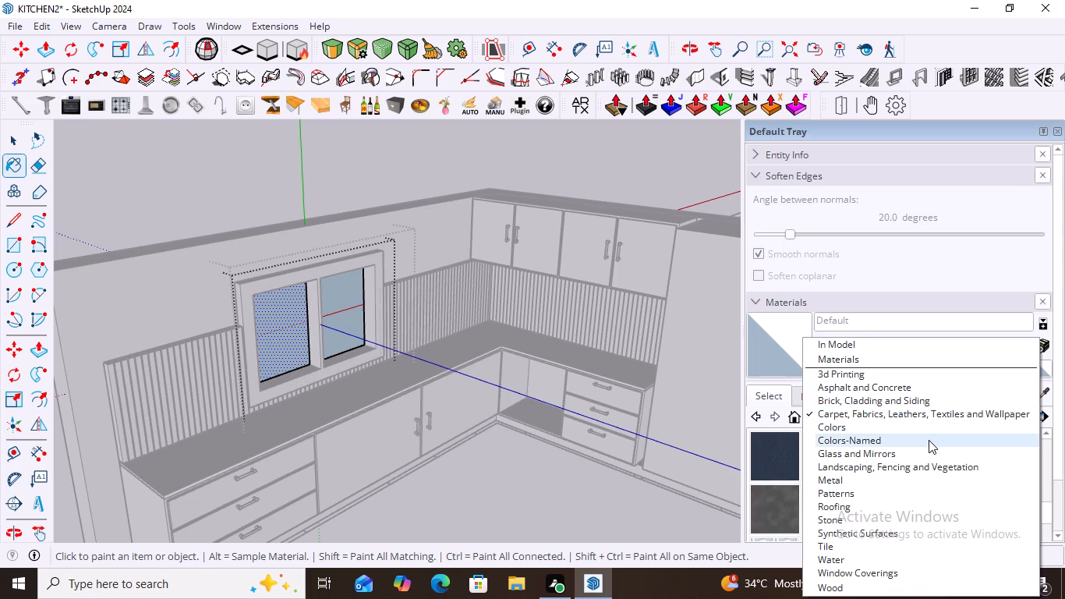
pyautogui.scroll(-1, 851, 484)
pyautogui.click(847, 454)
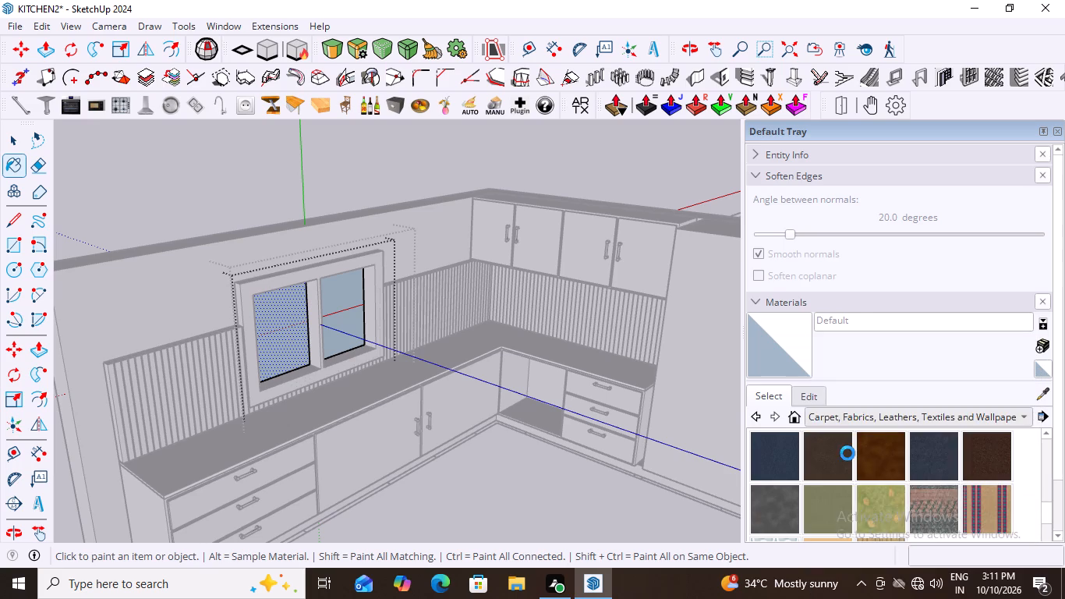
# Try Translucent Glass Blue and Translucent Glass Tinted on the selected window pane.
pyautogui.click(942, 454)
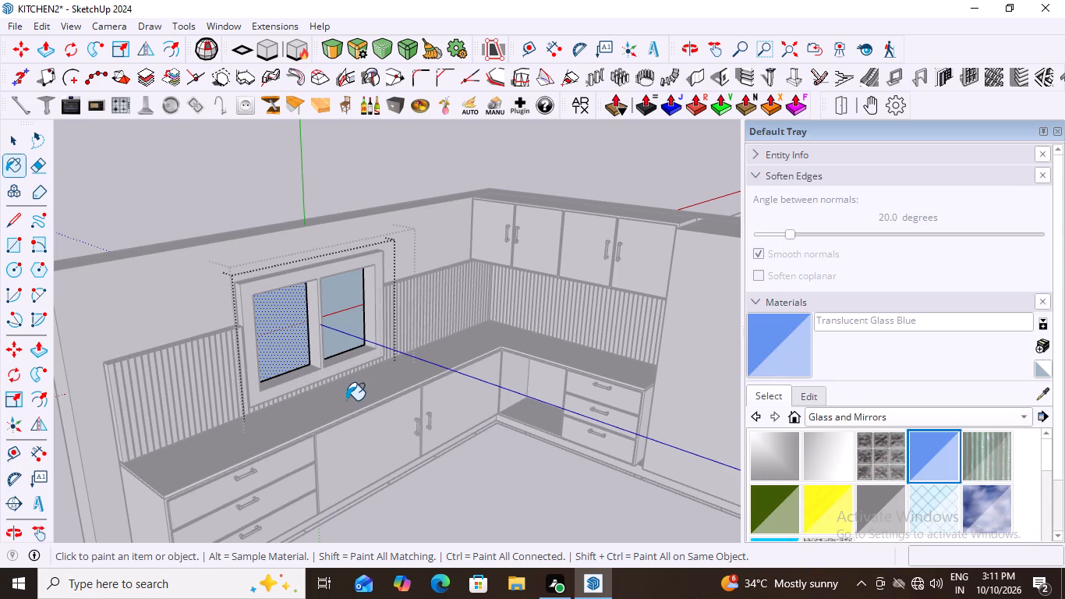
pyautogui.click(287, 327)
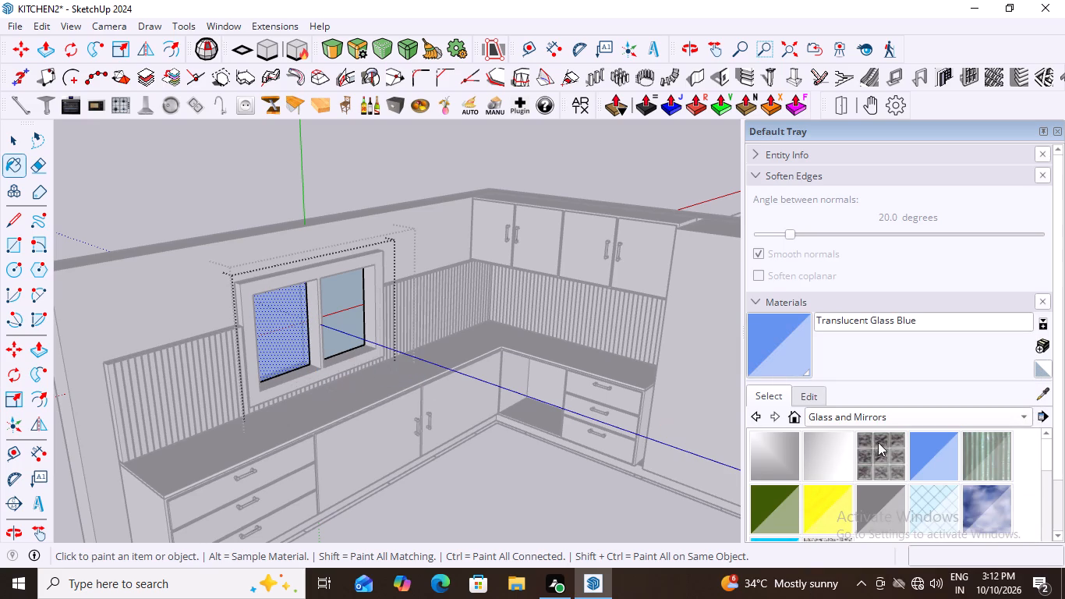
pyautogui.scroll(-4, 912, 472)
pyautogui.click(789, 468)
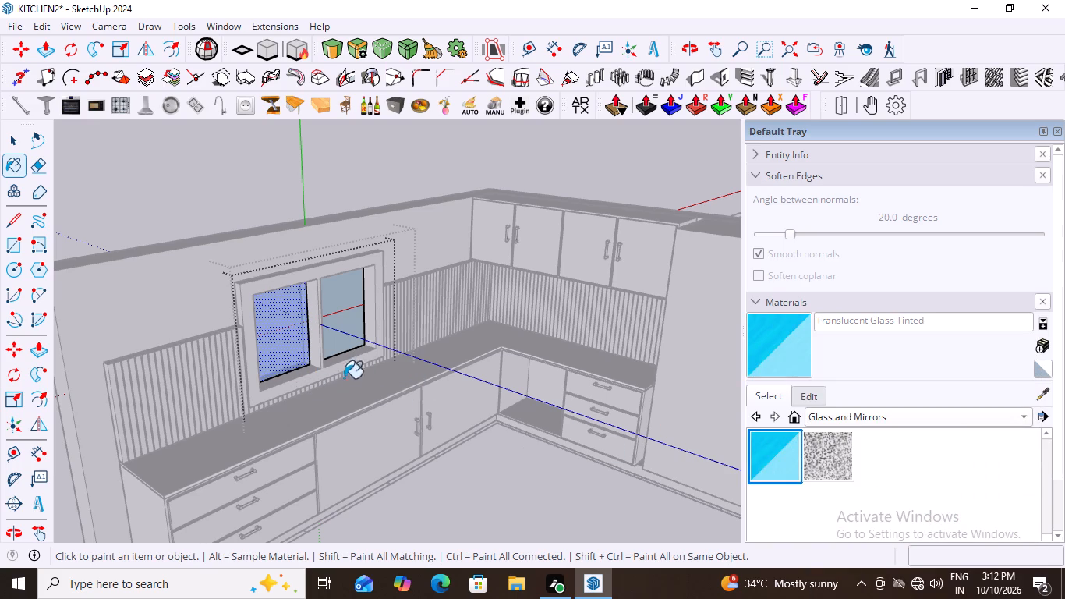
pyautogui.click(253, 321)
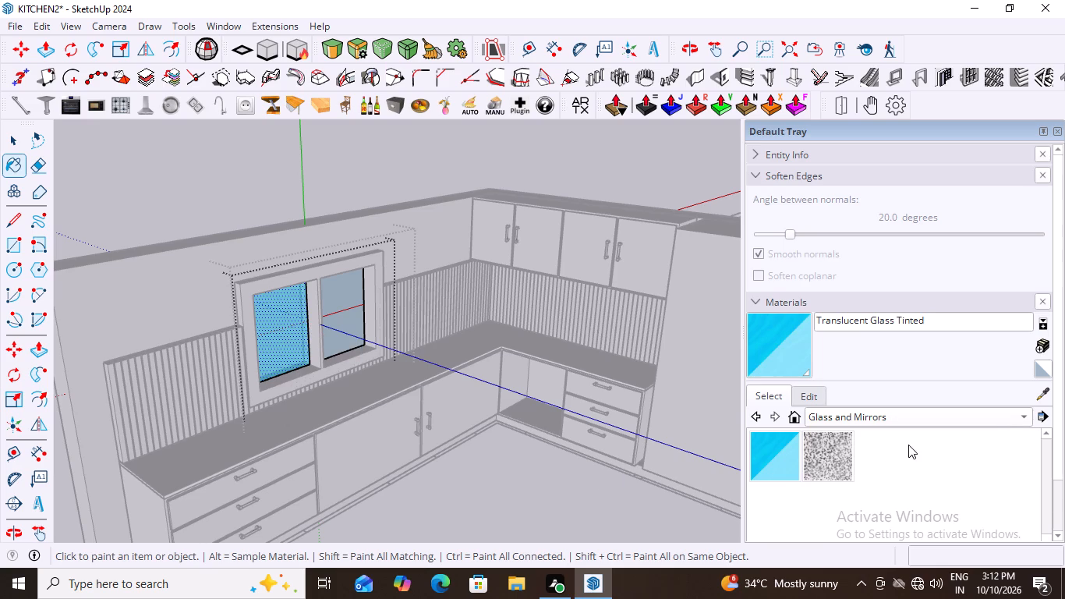
# Paint the interior faces of both window panes with Translucent Glass Blue.
pyautogui.scroll(3, 908, 445)
pyautogui.click(939, 448)
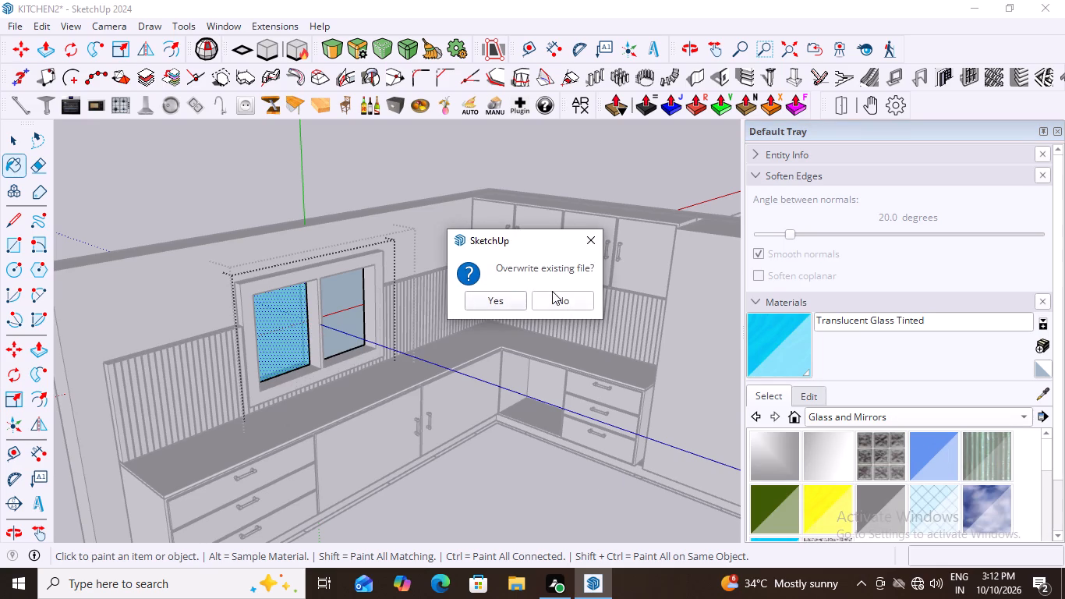
pyautogui.click(589, 241)
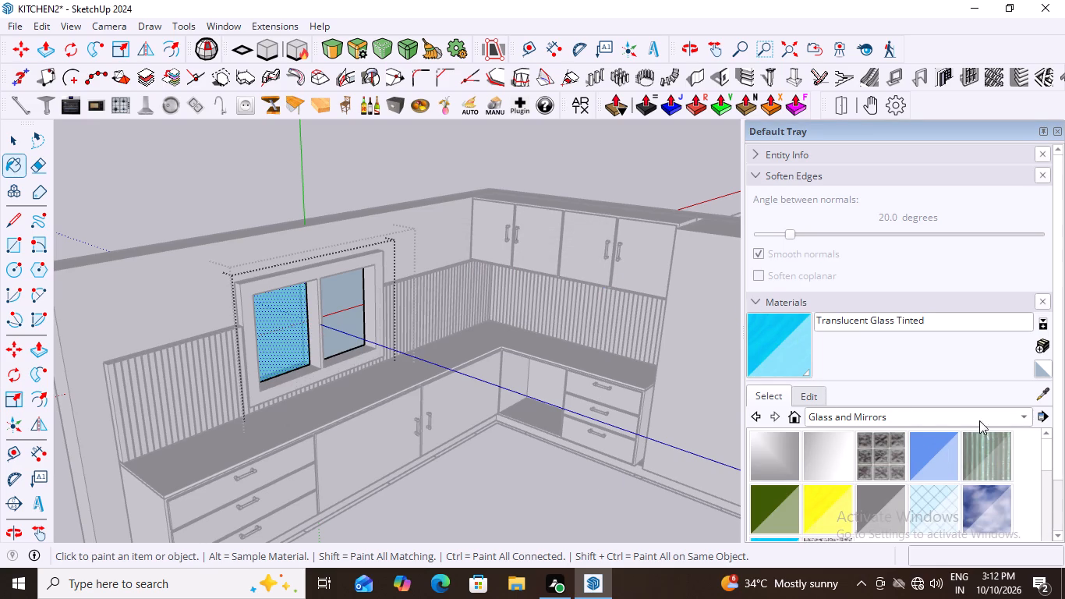
pyautogui.click(932, 460)
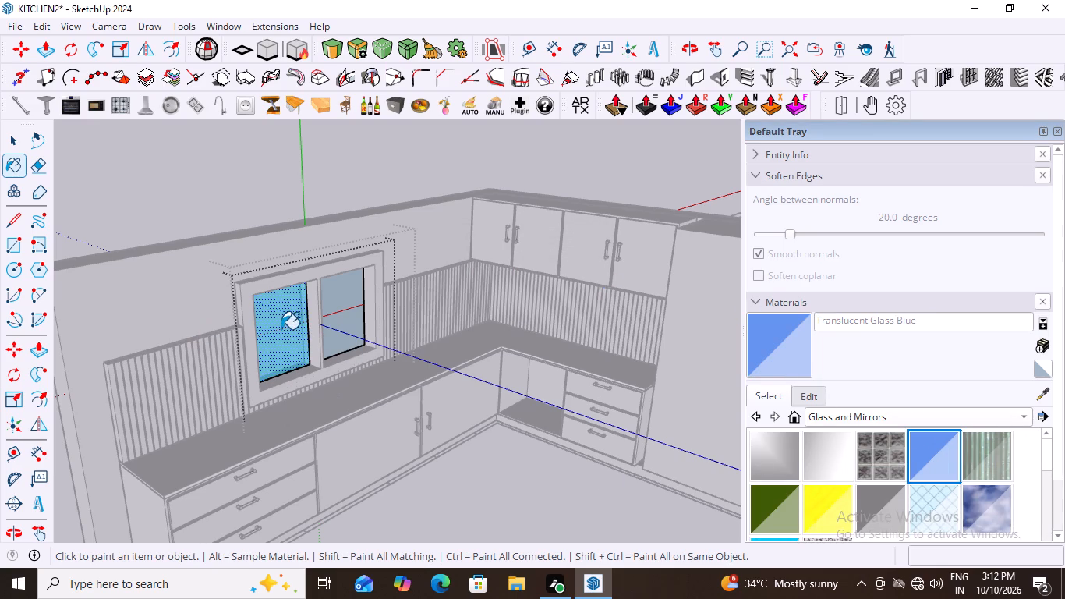
pyautogui.click(281, 329)
pyautogui.scroll(3, 355, 321)
pyautogui.click(333, 290)
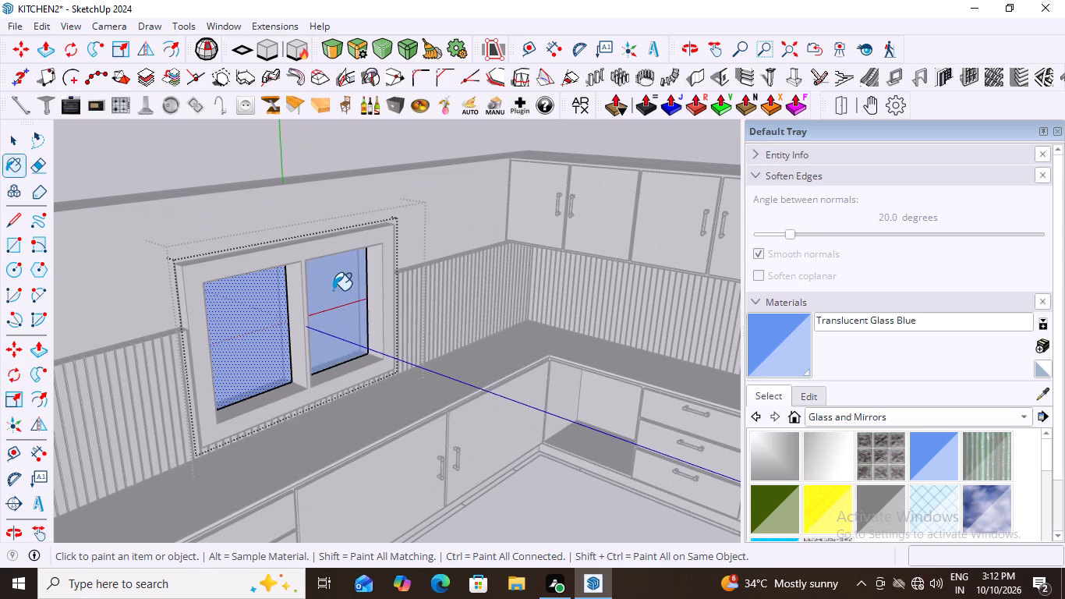
# Paint the exterior faces of both window panes with Translucent Glass Blue.
pyautogui.scroll(-7, 430, 301)
pyautogui.moveTo(380, 356); pyautogui.dragTo(881, 330, button='middle')
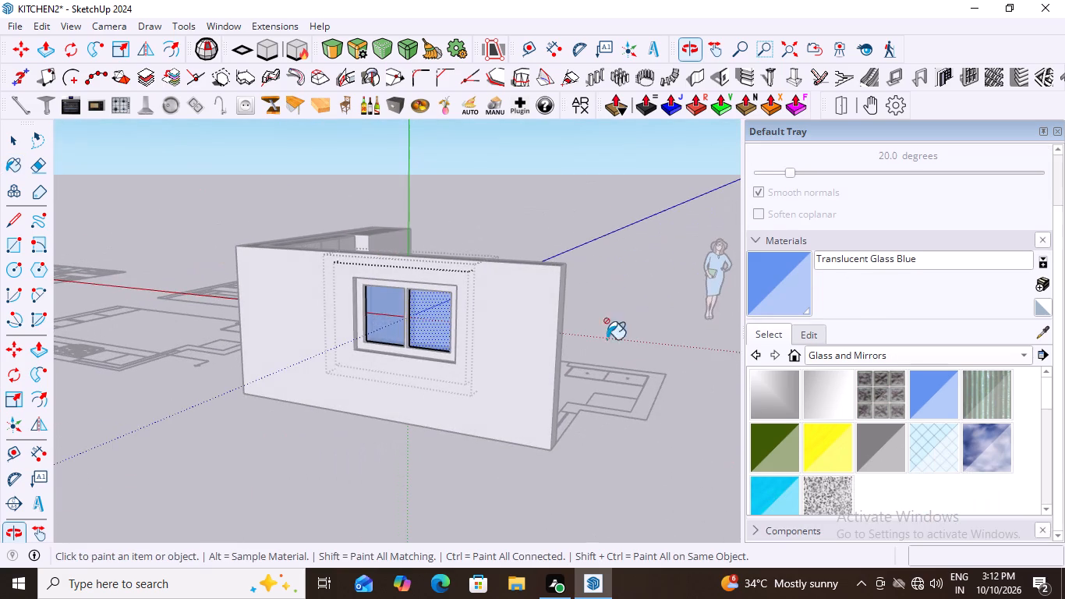
pyautogui.scroll(7, 374, 346)
pyautogui.click(386, 264)
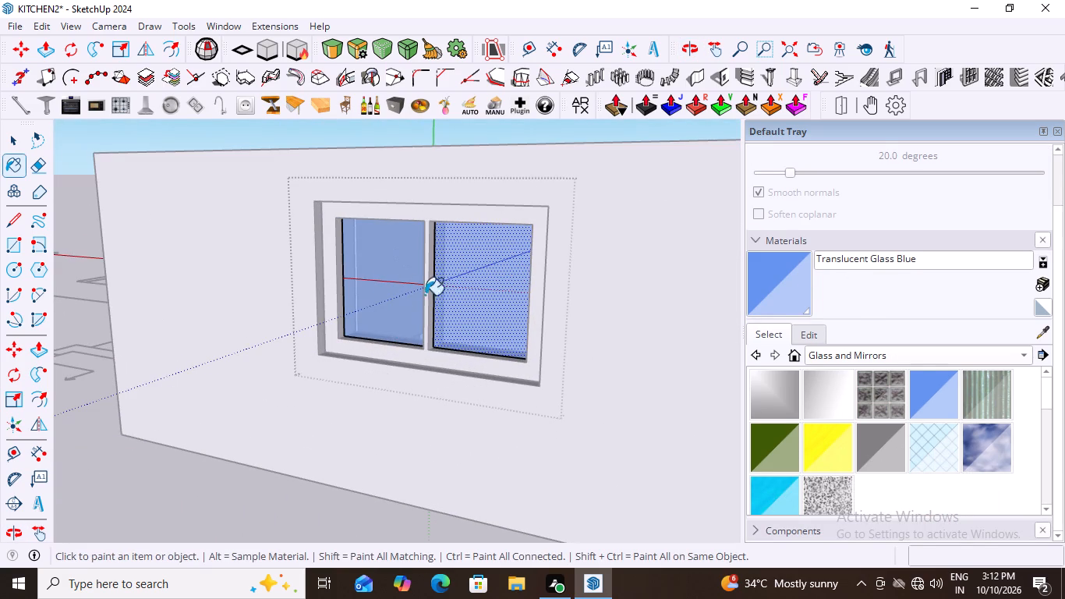
pyautogui.click(482, 292)
# Leave painting and close the nested glass group and the window group.
pyautogui.scroll(-13, 313, 331)
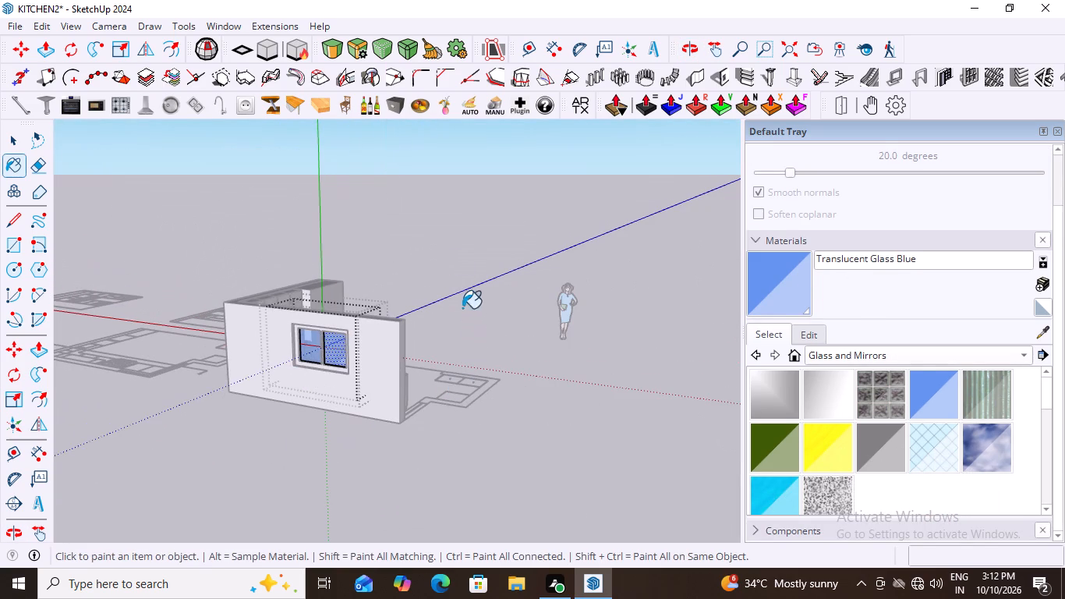
pyautogui.press('space')
pyautogui.click(441, 246)
pyautogui.moveTo(474, 349); pyautogui.dragTo(260, 384, button='middle')
pyautogui.scroll(-1, 473, 352)
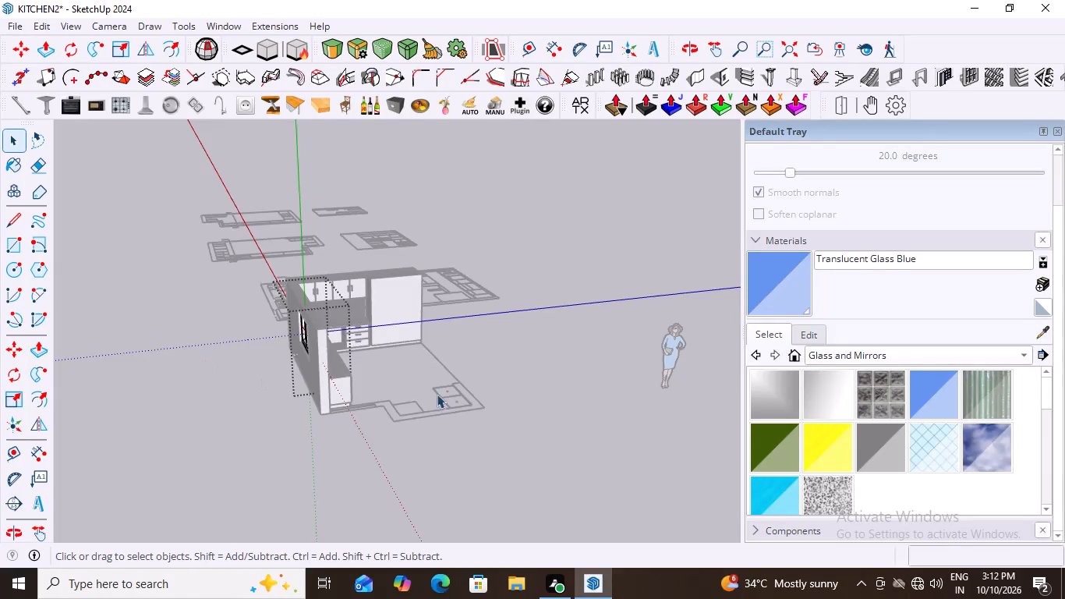
pyautogui.scroll(3, 642, 236)
pyautogui.press('space')
pyautogui.click(606, 231)
# Examine the painted window panes from inside the kitchen and from outside the wall.
pyautogui.moveTo(598, 289); pyautogui.dragTo(417, 287, button='middle')
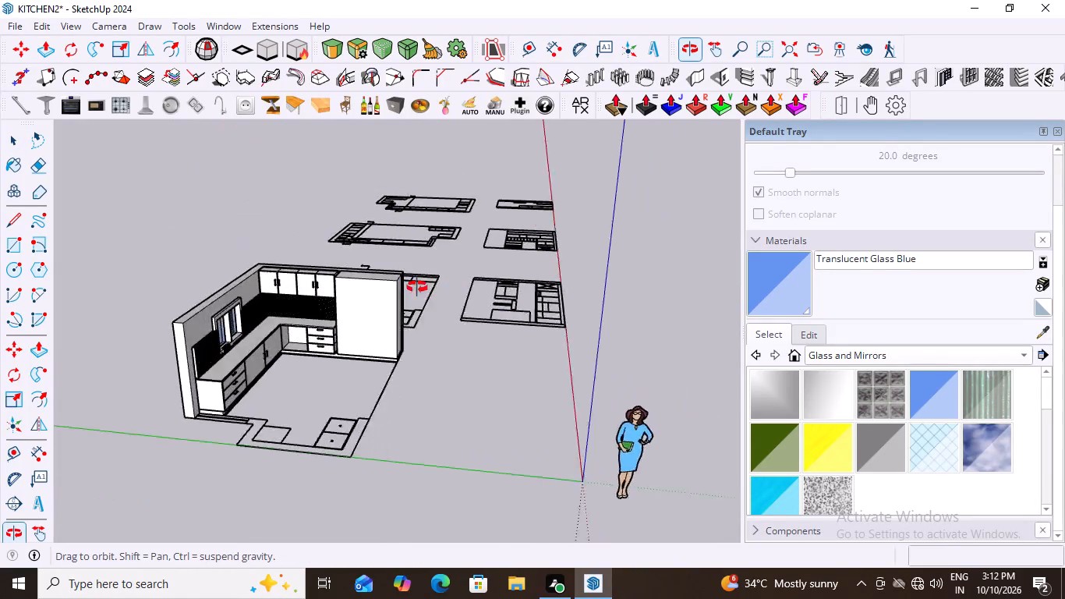
pyautogui.moveTo(417, 287); pyautogui.dragTo(327, 296, button='middle')
pyautogui.scroll(16, 278, 314)
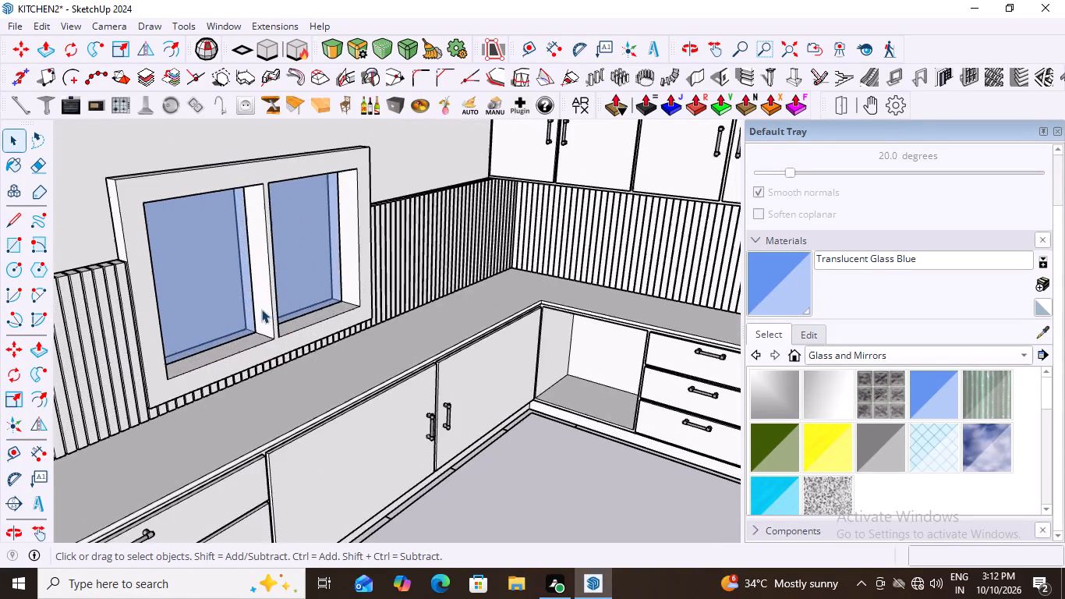
pyautogui.moveTo(260, 310); pyautogui.dragTo(798, 261, button='middle')
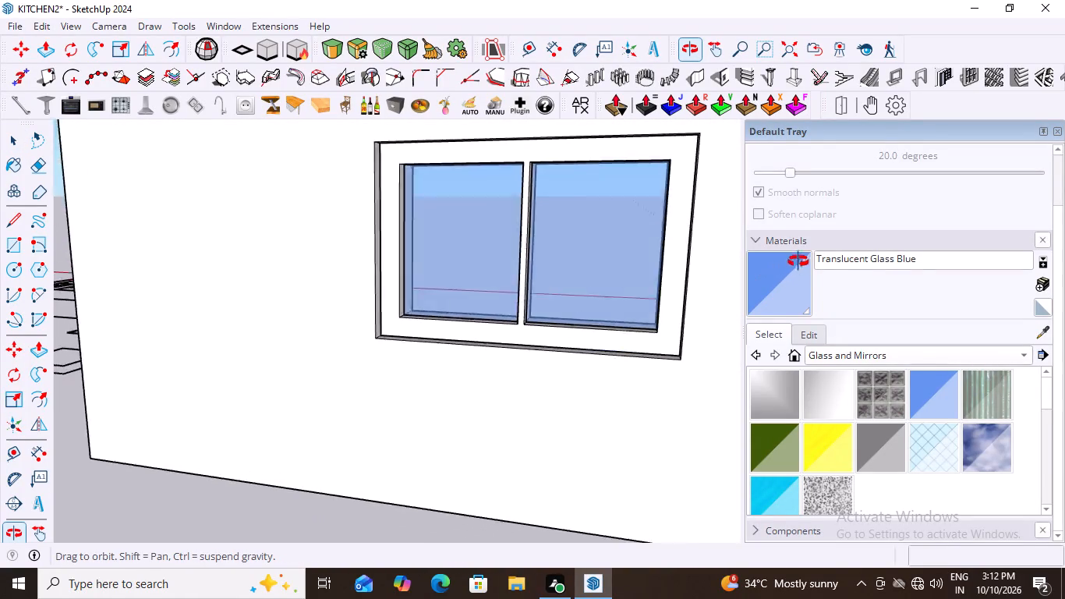
pyautogui.moveTo(798, 261); pyautogui.dragTo(794, 357, button='middle')
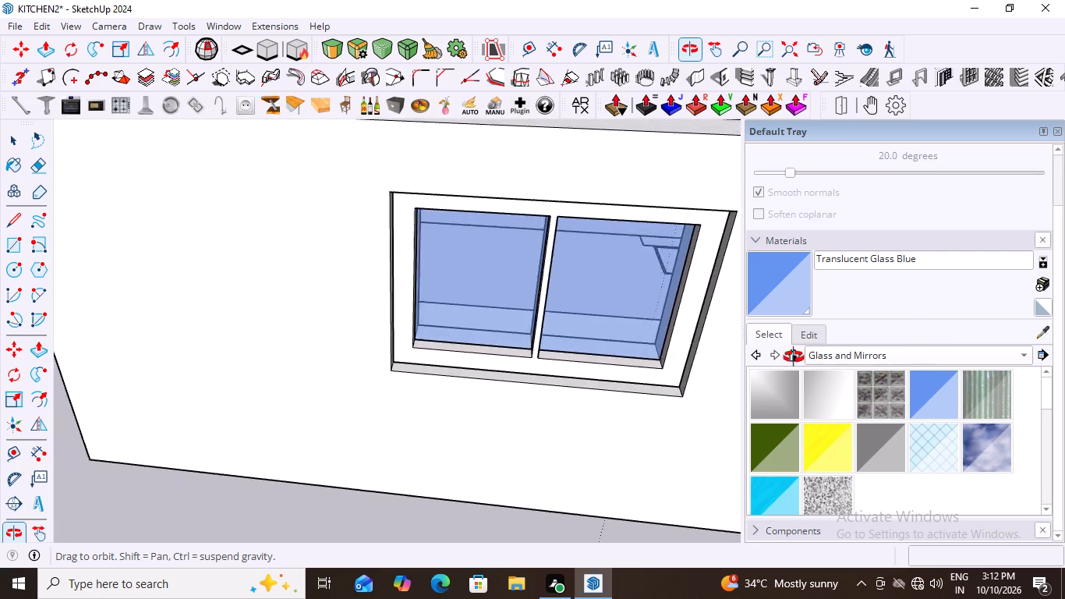
pyautogui.moveTo(794, 357); pyautogui.dragTo(419, 334, button='middle')
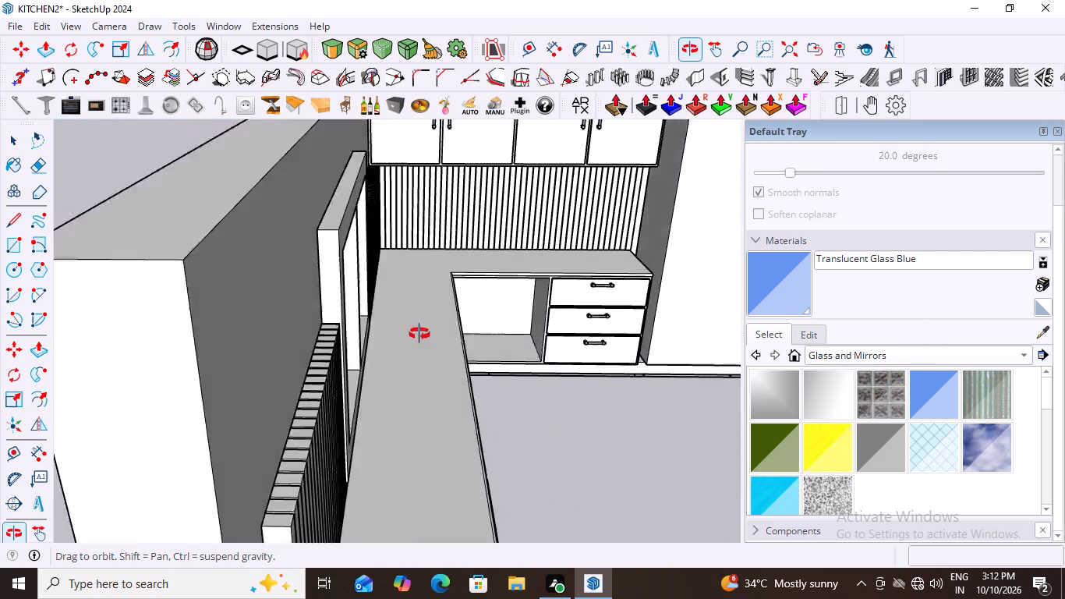
pyautogui.moveTo(419, 334); pyautogui.dragTo(562, 358, button='middle')
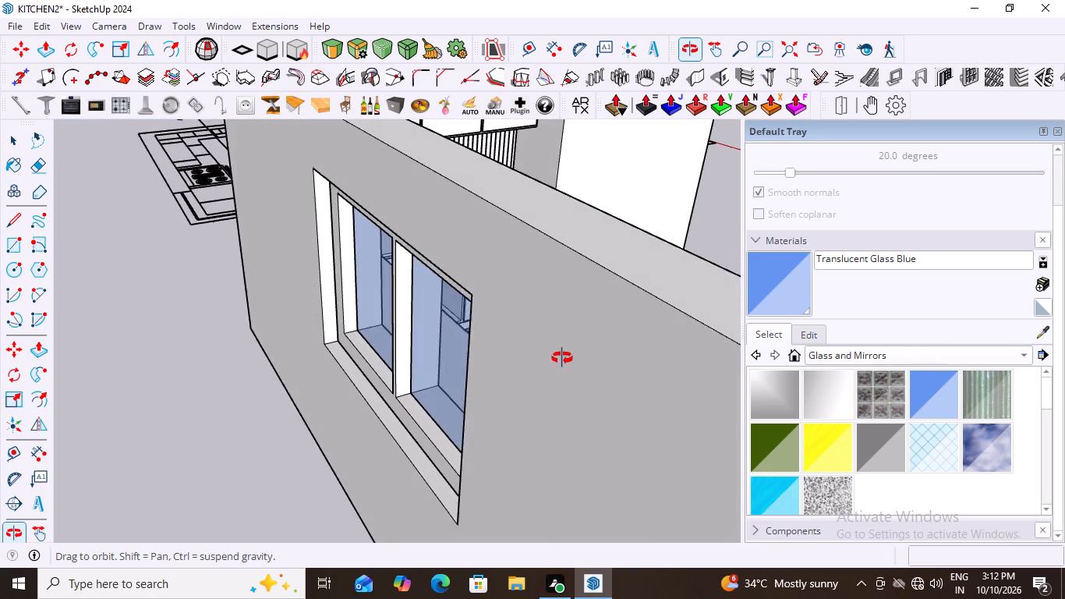
pyautogui.moveTo(562, 358); pyautogui.dragTo(556, 355, button='middle')
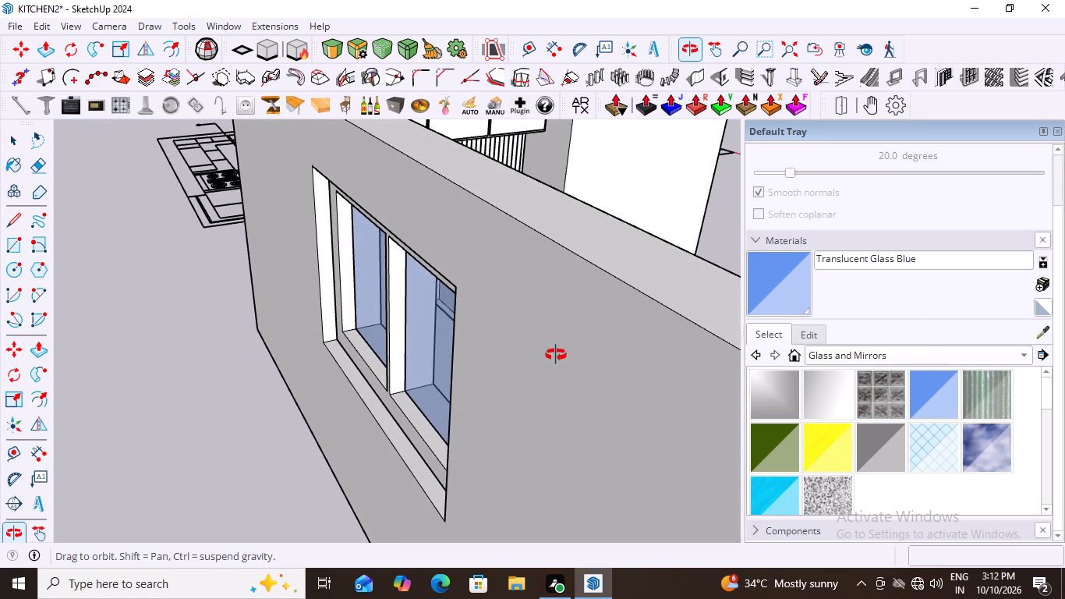
# Examine the kitchen with its finished window, wall panelling, cabinets and tall unit from inside and from several angles.
pyautogui.moveTo(556, 355); pyautogui.dragTo(281, 345, button='middle')
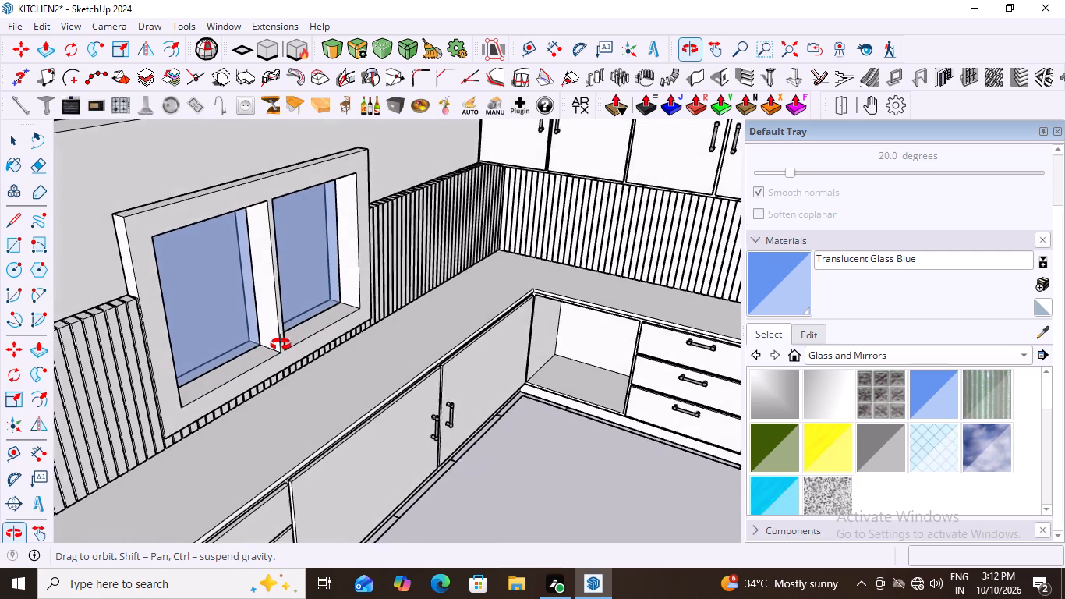
pyautogui.moveTo(281, 345); pyautogui.dragTo(179, 320, button='middle')
pyautogui.scroll(-9, 165, 294)
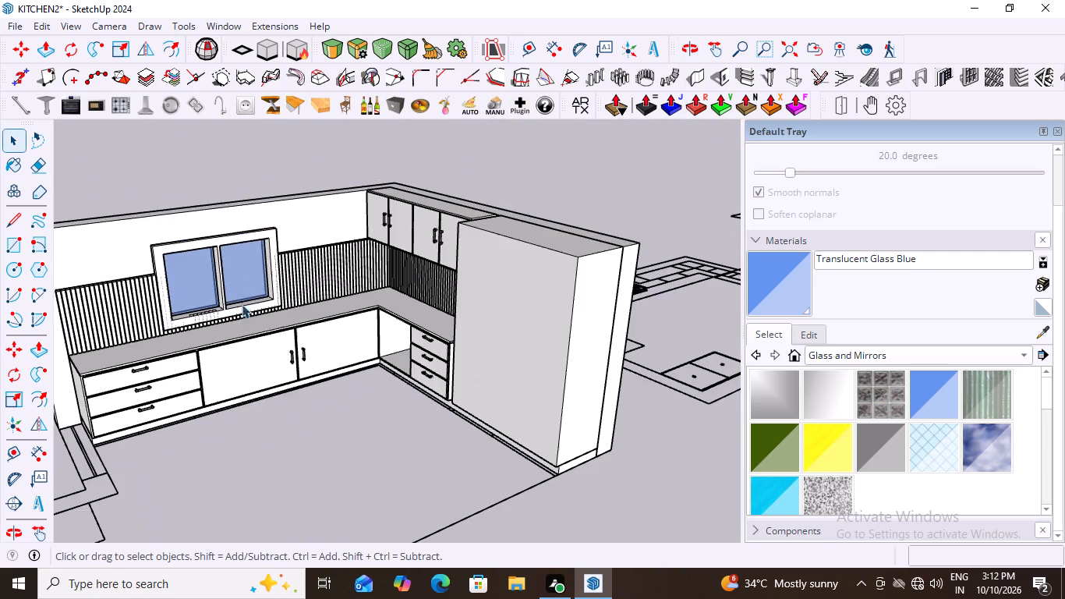
pyautogui.moveTo(324, 298); pyautogui.dragTo(219, 244, button='middle')
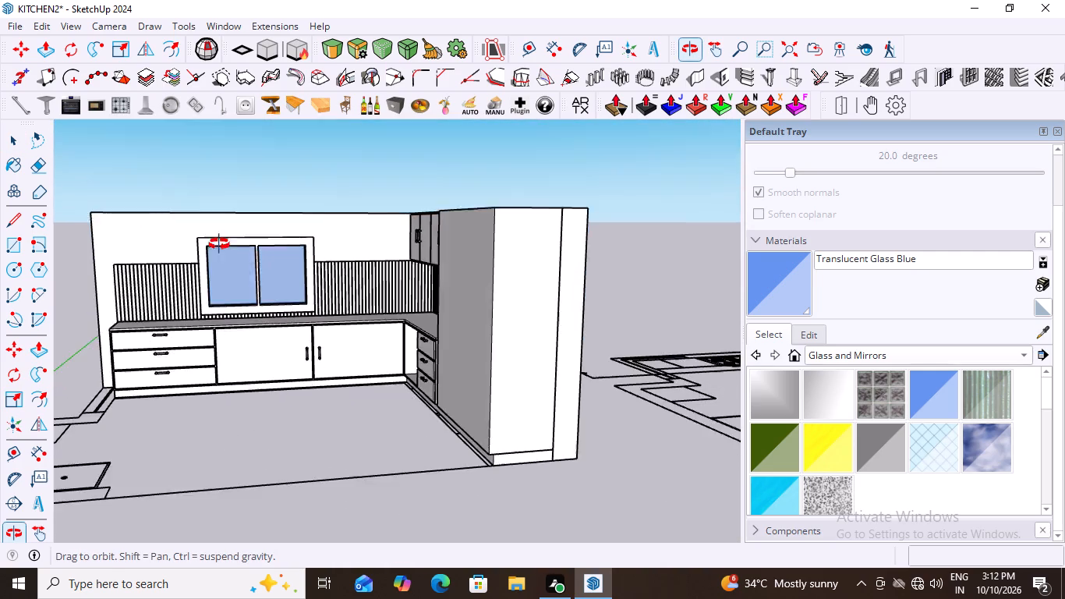
pyautogui.moveTo(219, 244); pyautogui.dragTo(267, 332, button='middle')
pyautogui.scroll(-4, 260, 331)
pyautogui.moveTo(365, 331); pyautogui.dragTo(278, 297, button='middle')
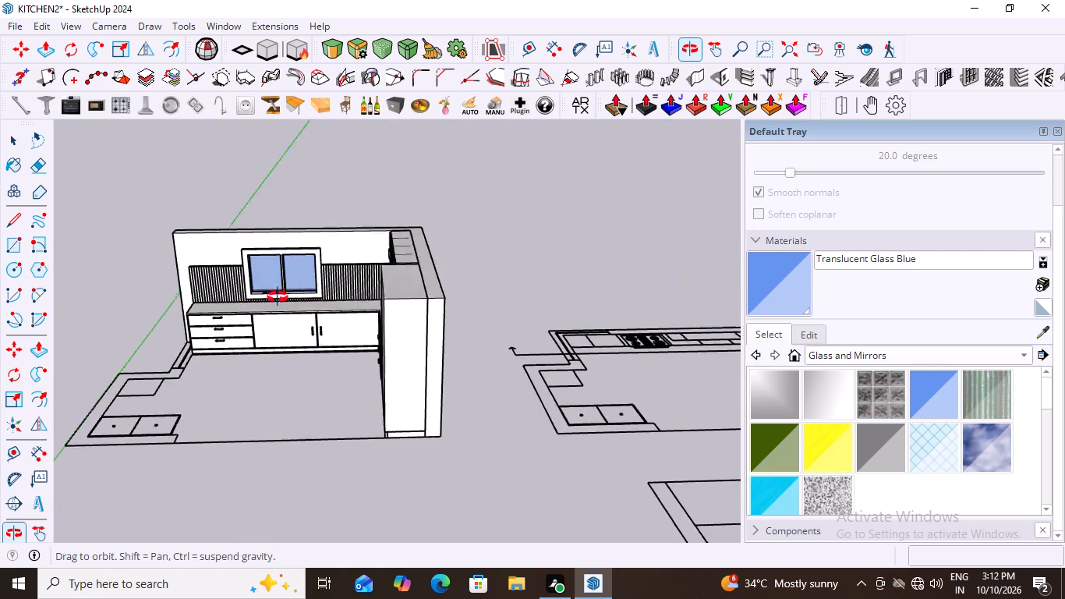
pyautogui.moveTo(278, 297); pyautogui.dragTo(289, 282, button='middle')
pyautogui.scroll(5, 259, 283)
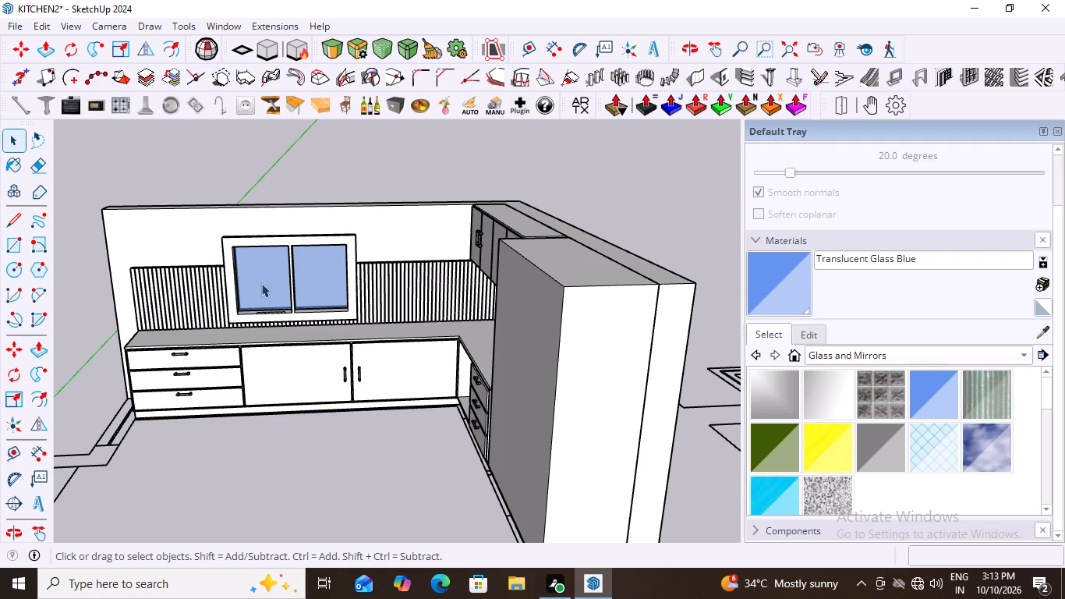
pyautogui.scroll(-3, 457, 299)
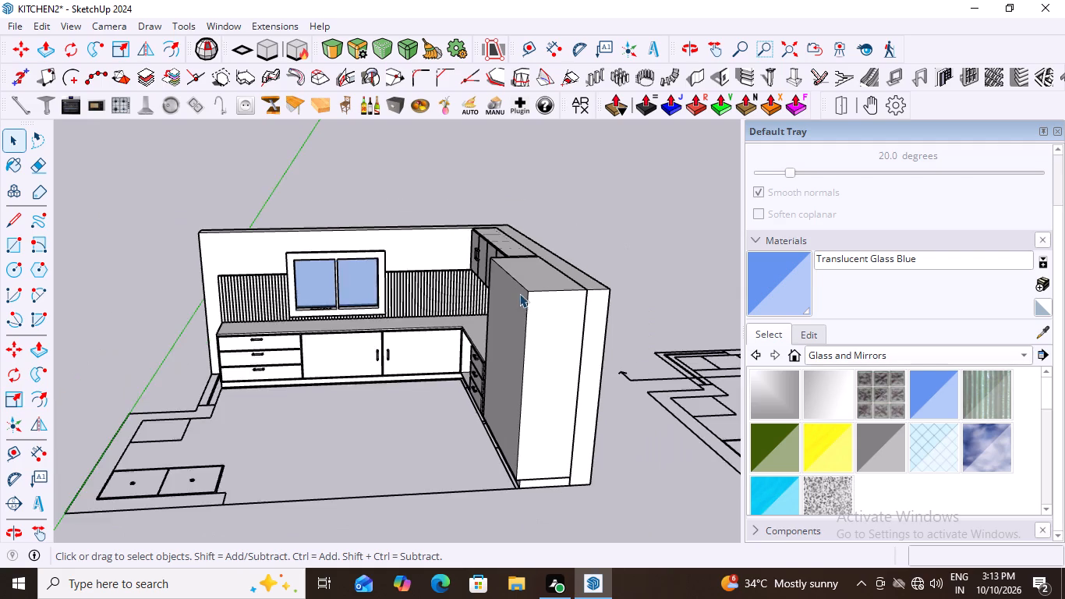
pyautogui.scroll(-3, 519, 293)
pyautogui.moveTo(437, 375); pyautogui.dragTo(622, 379, button='middle')
pyautogui.scroll(2, 472, 293)
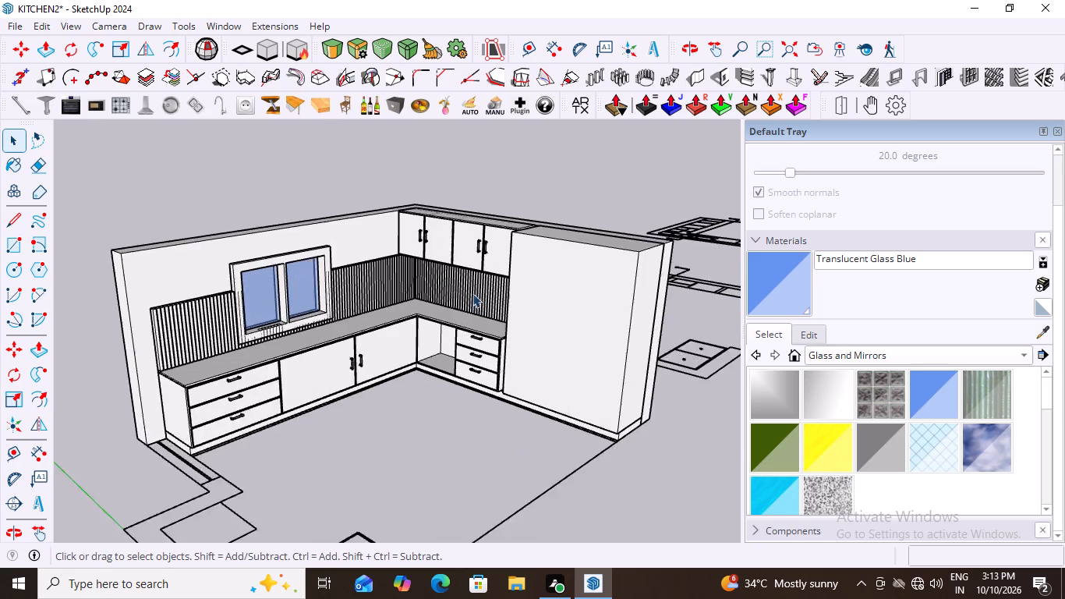
pyautogui.scroll(3, 472, 293)
pyautogui.moveTo(448, 317); pyautogui.dragTo(509, 317, button='middle')
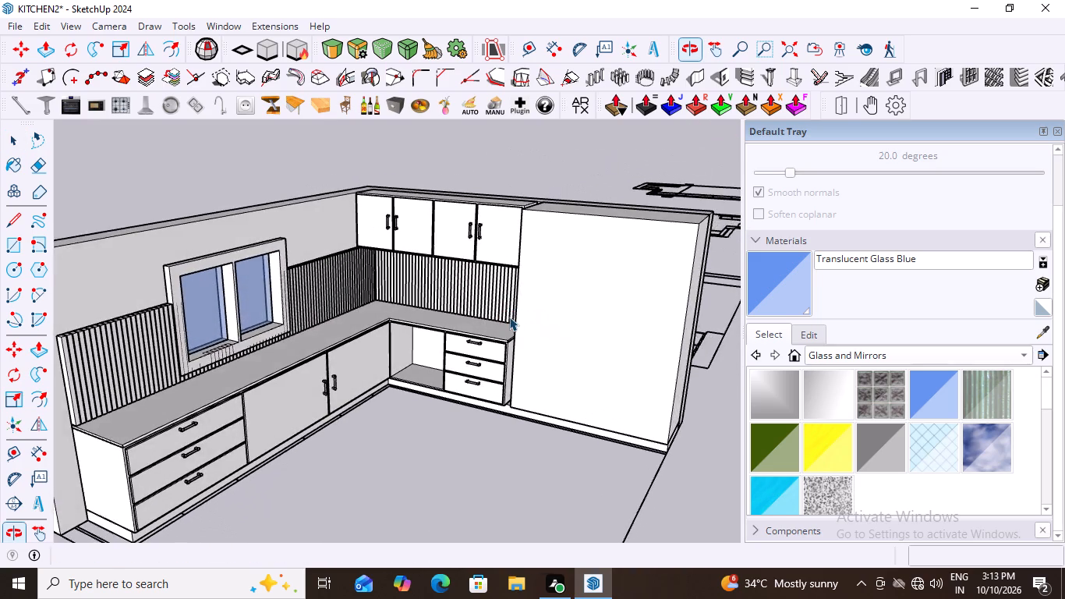
pyautogui.scroll(1, 509, 317)
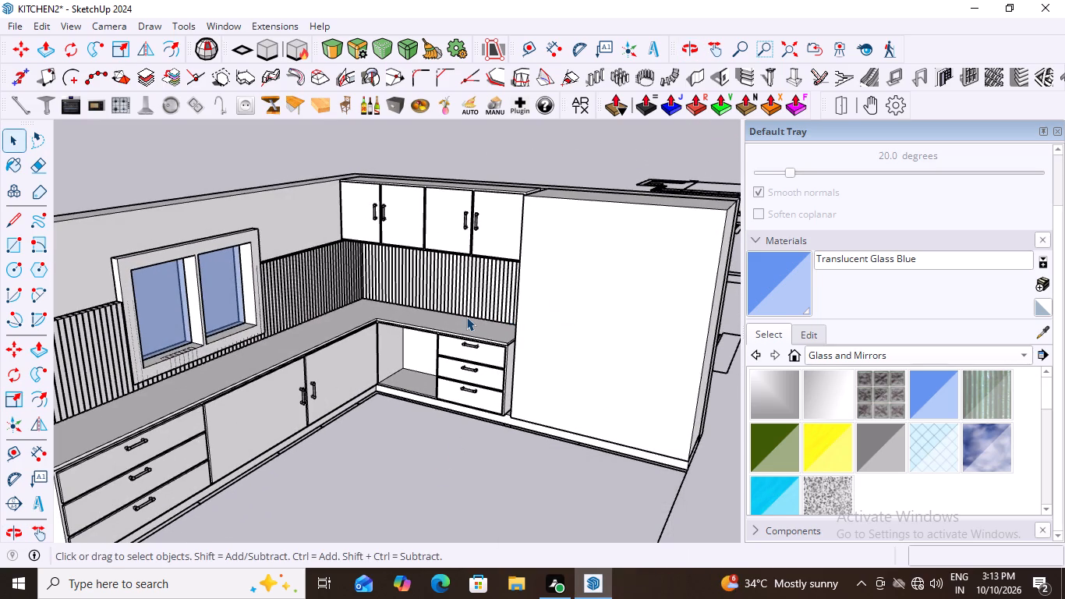
pyautogui.scroll(-4, 483, 308)
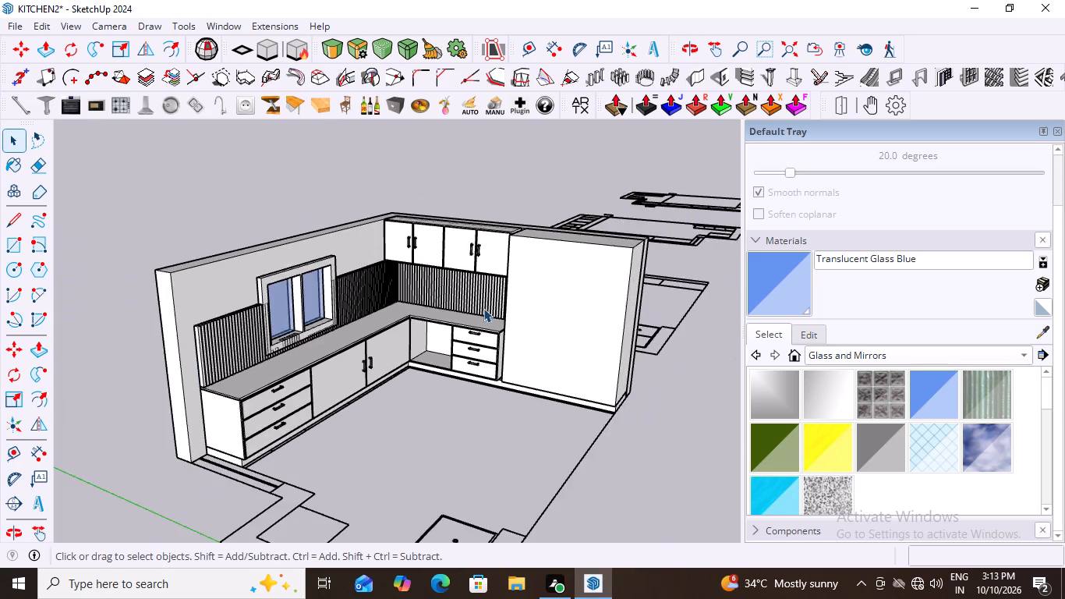
pyautogui.scroll(-2, 483, 308)
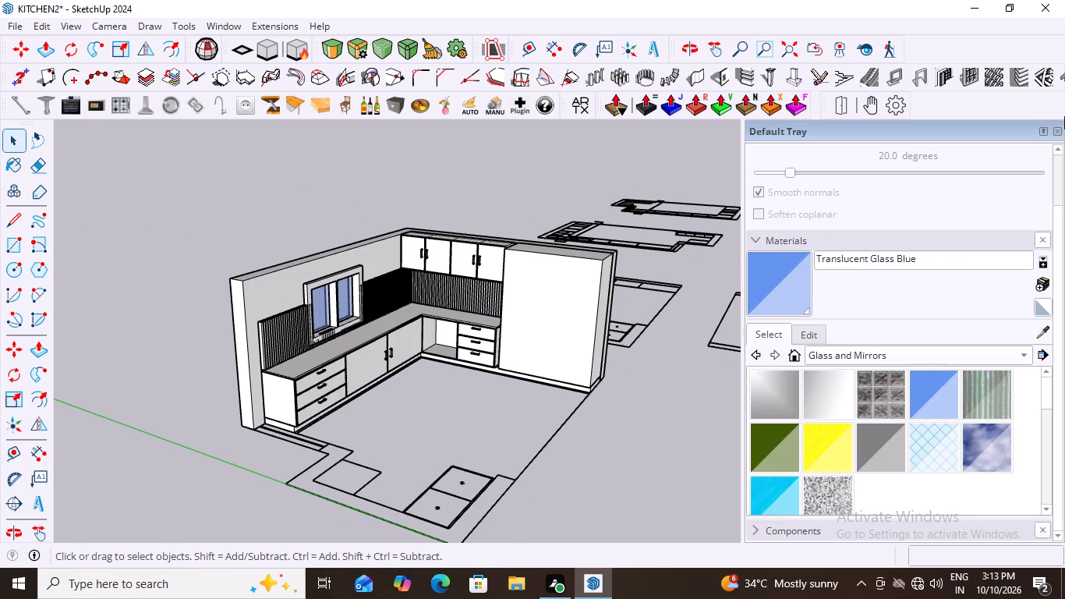
# Close the Default Tray to widen the modelling area.
pyautogui.click(1056, 133)
# Open the group of the tall plain block beside the drawer cabinet for editing.
pyautogui.scroll(3, 441, 356)
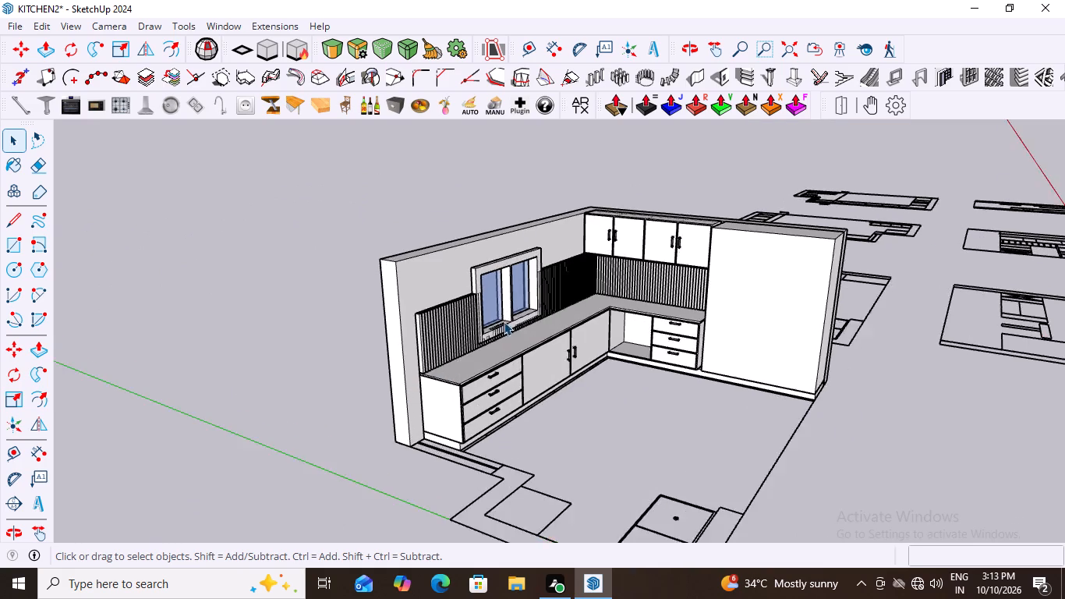
pyautogui.scroll(3, 504, 321)
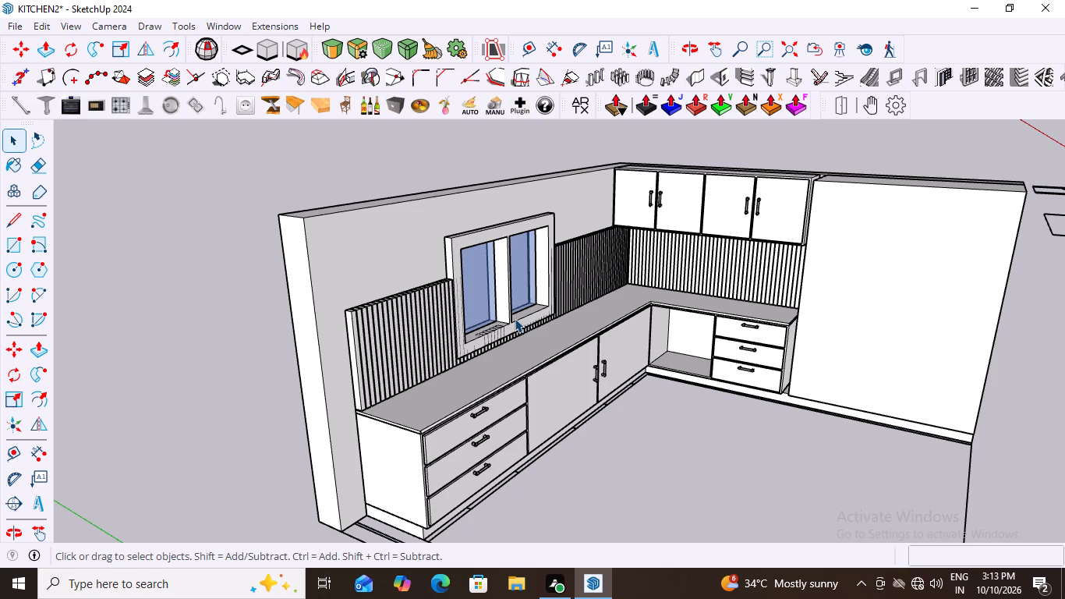
pyautogui.scroll(-3, 334, 357)
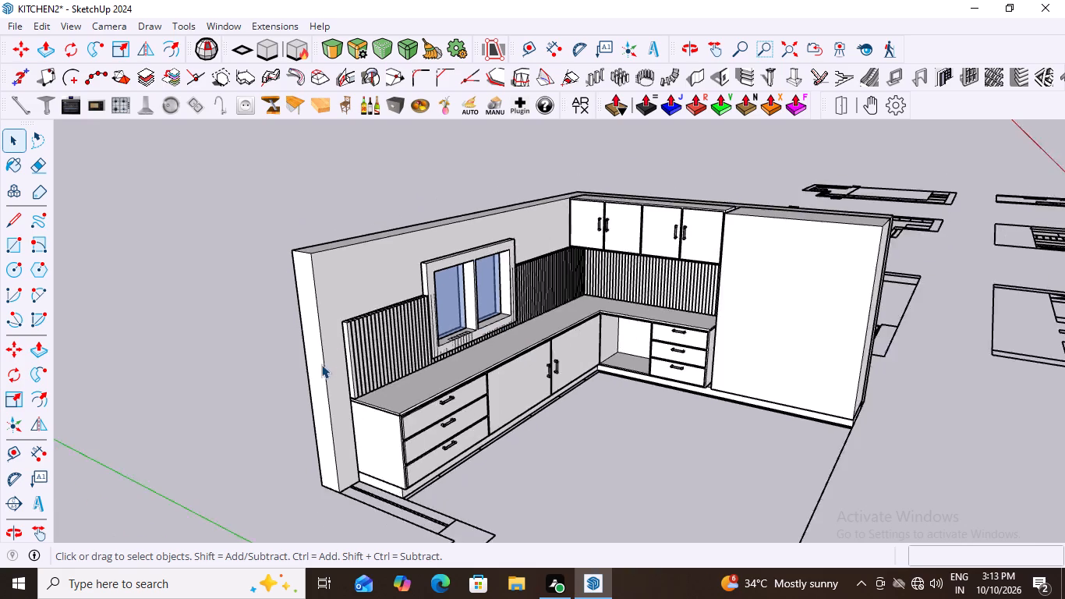
pyautogui.scroll(-4, 321, 364)
pyautogui.moveTo(537, 378); pyautogui.dragTo(653, 382, button='middle')
pyautogui.scroll(5, 674, 306)
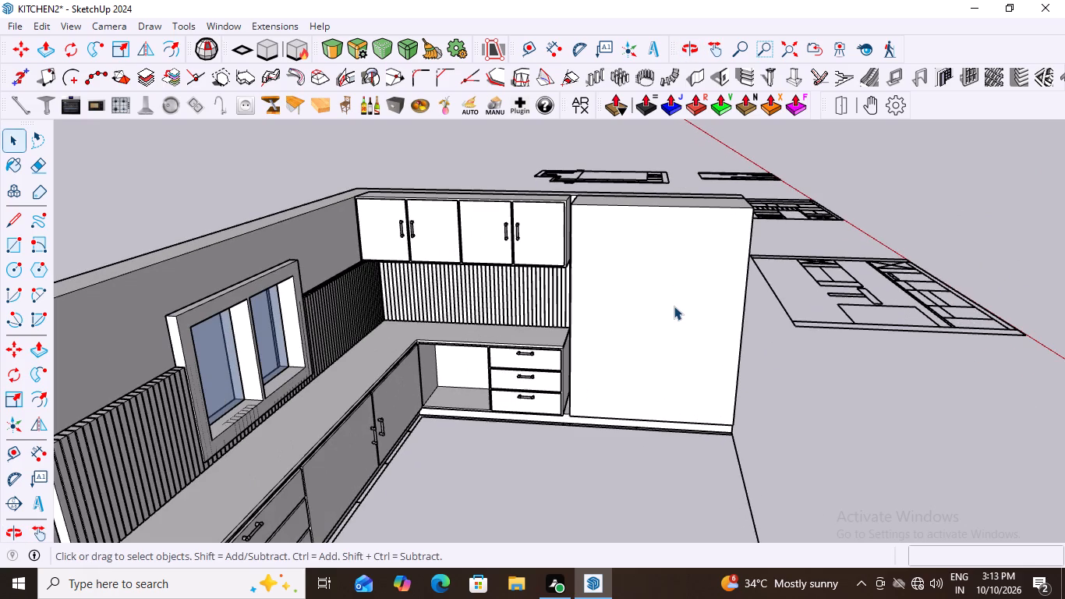
pyautogui.click(674, 306)
pyautogui.click(674, 306)
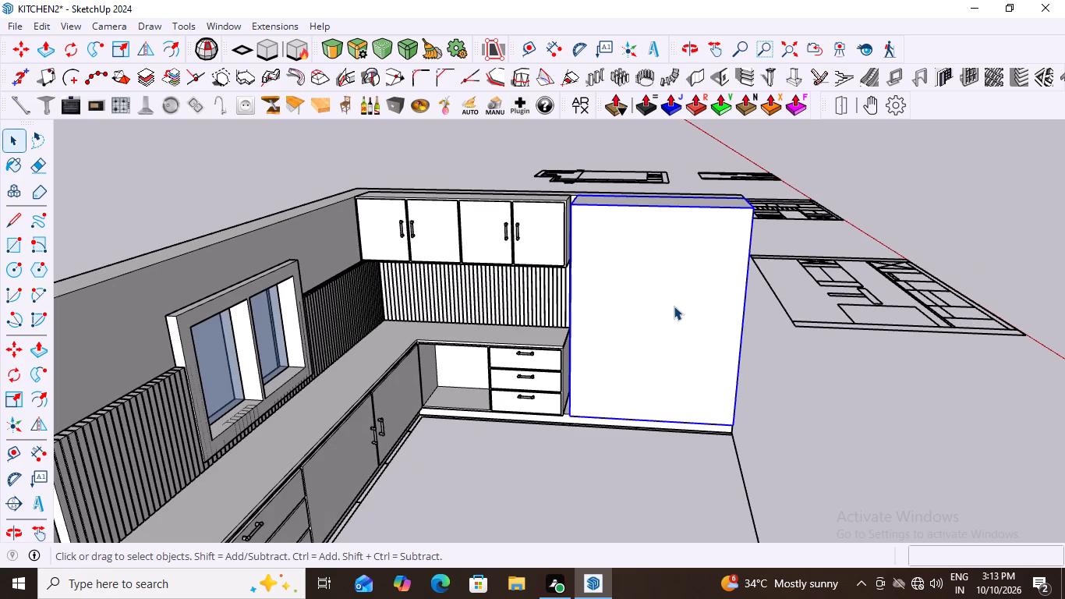
pyautogui.click(674, 306)
pyautogui.click(674, 306)
pyautogui.doubleClick(686, 301)
pyautogui.click(686, 301)
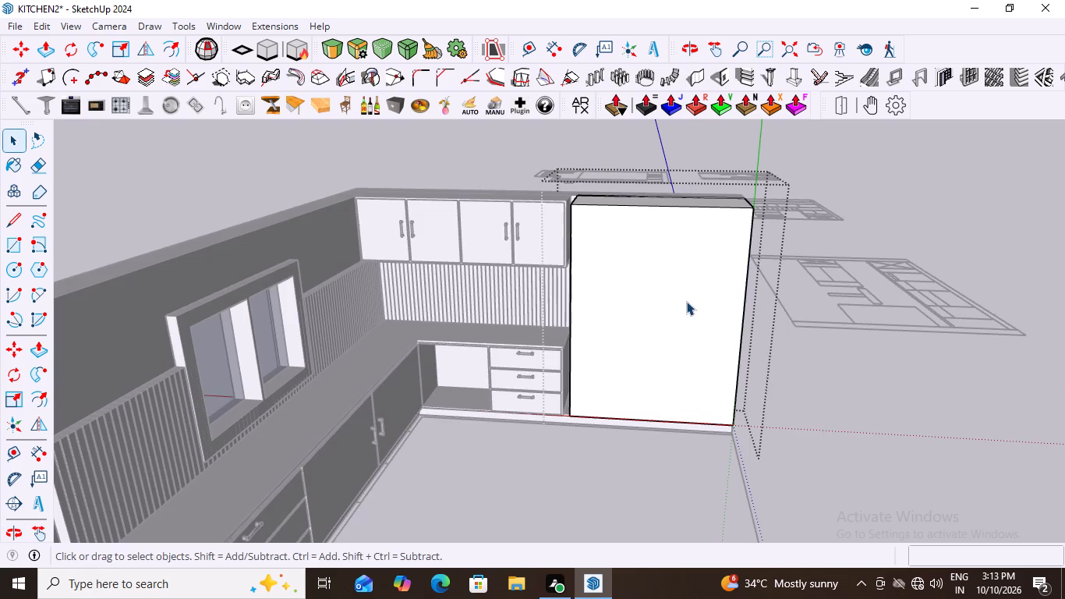
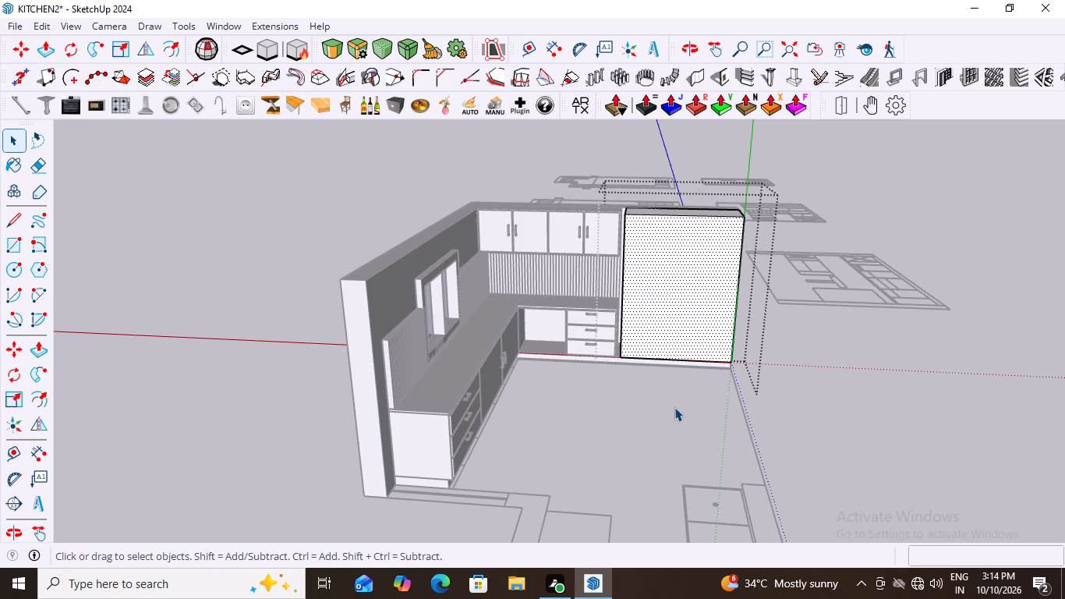
# Examine the L-shaped kitchen from several angles, focusing on the tall block beside the drawer unit and wall cabinets.
pyautogui.scroll(-4, 671, 411)
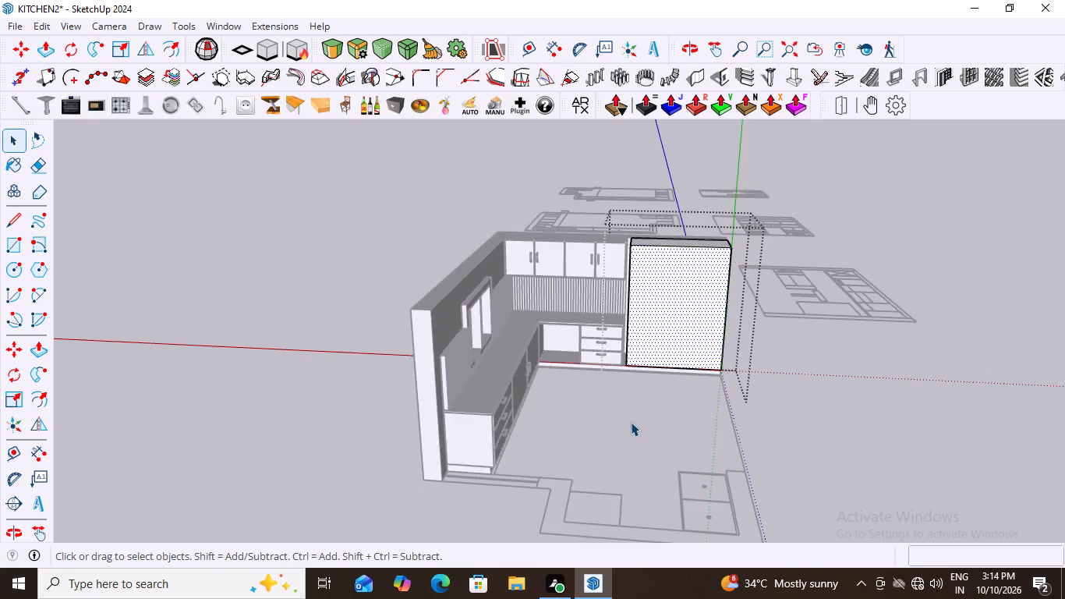
pyautogui.scroll(-6, 631, 422)
pyautogui.moveTo(699, 428); pyautogui.dragTo(742, 466, button='middle')
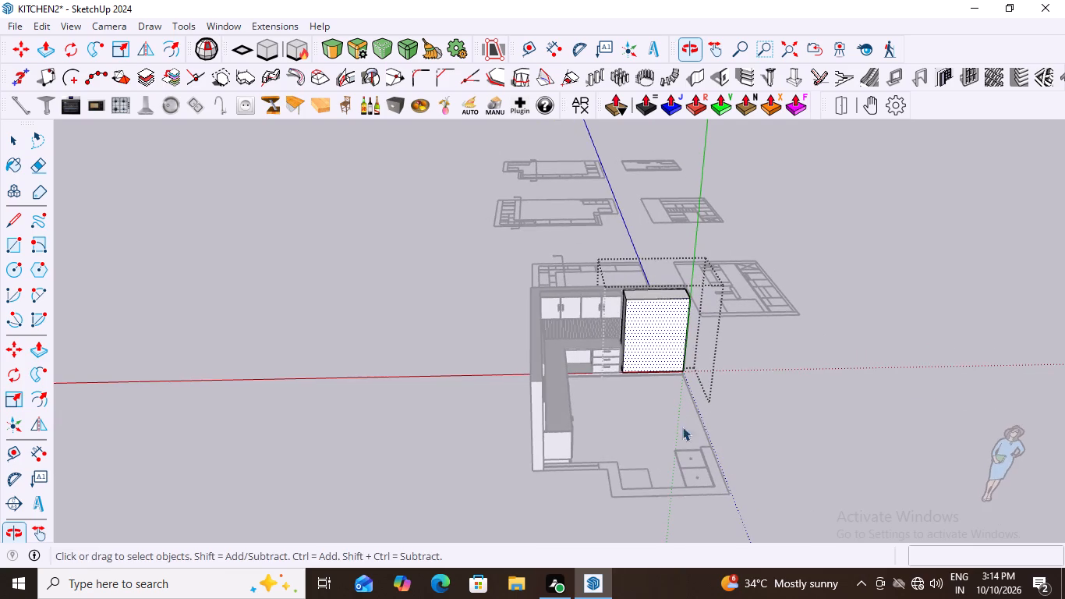
pyautogui.scroll(9, 689, 313)
pyautogui.moveTo(608, 330); pyautogui.dragTo(603, 313, button='middle')
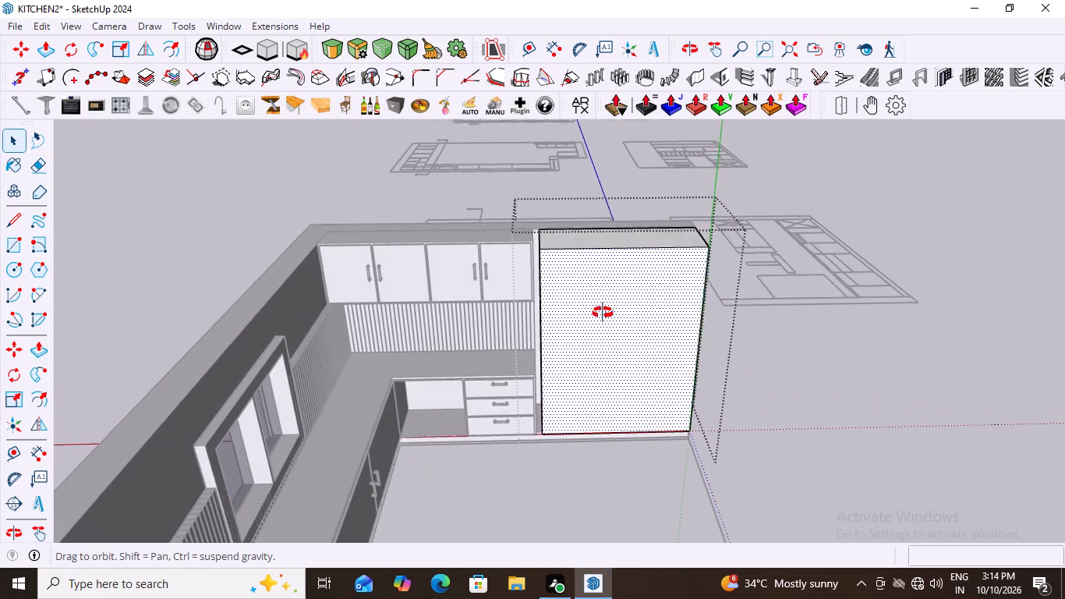
pyautogui.moveTo(603, 313); pyautogui.dragTo(518, 245, button='middle')
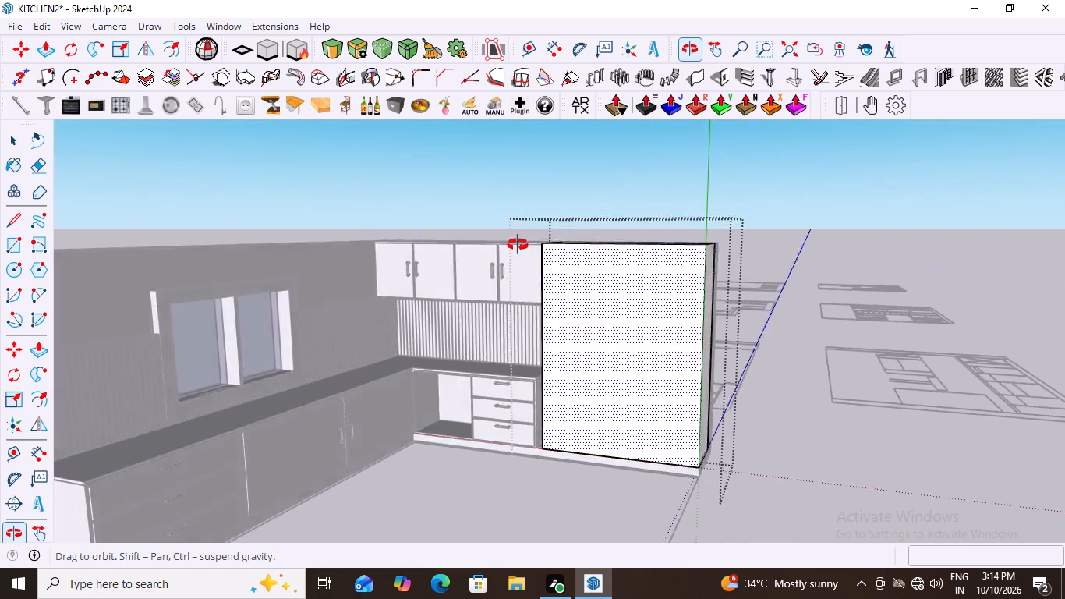
pyautogui.moveTo(518, 245); pyautogui.dragTo(381, 268, button='middle')
pyautogui.scroll(1, 719, 321)
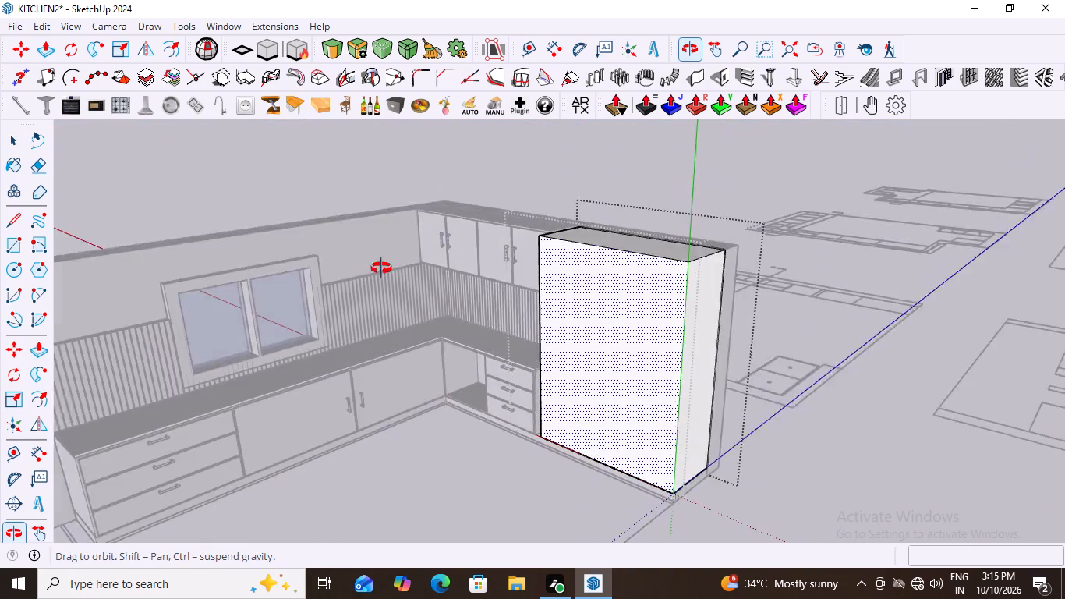
pyautogui.moveTo(381, 268); pyautogui.dragTo(366, 250, button='middle')
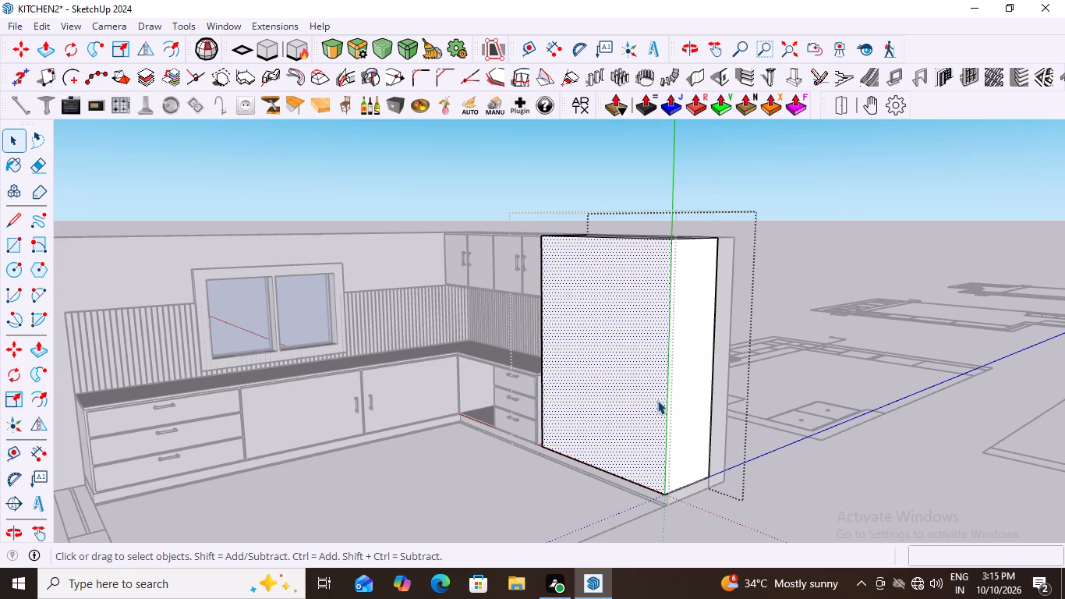
pyautogui.scroll(-2, 608, 185)
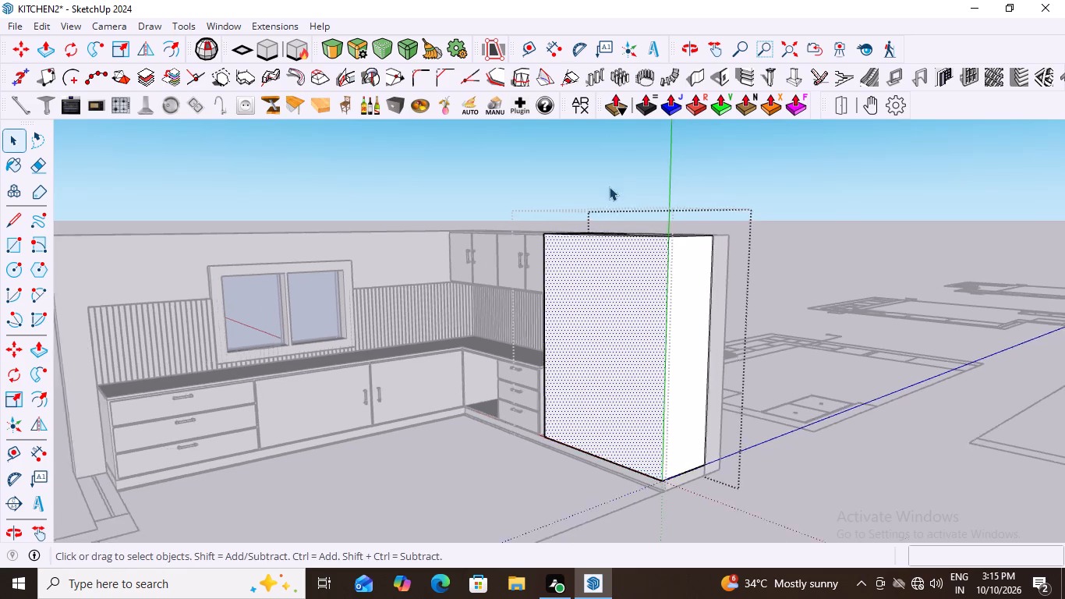
pyautogui.scroll(-12, 609, 186)
pyautogui.moveTo(547, 271); pyautogui.dragTo(576, 339, button='middle')
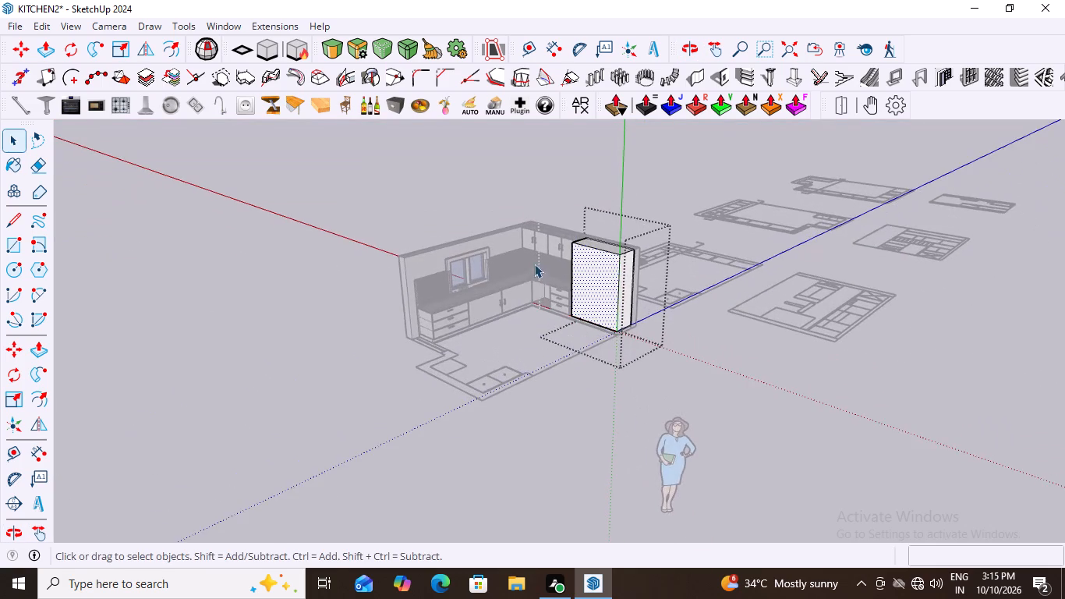
pyautogui.scroll(10, 532, 257)
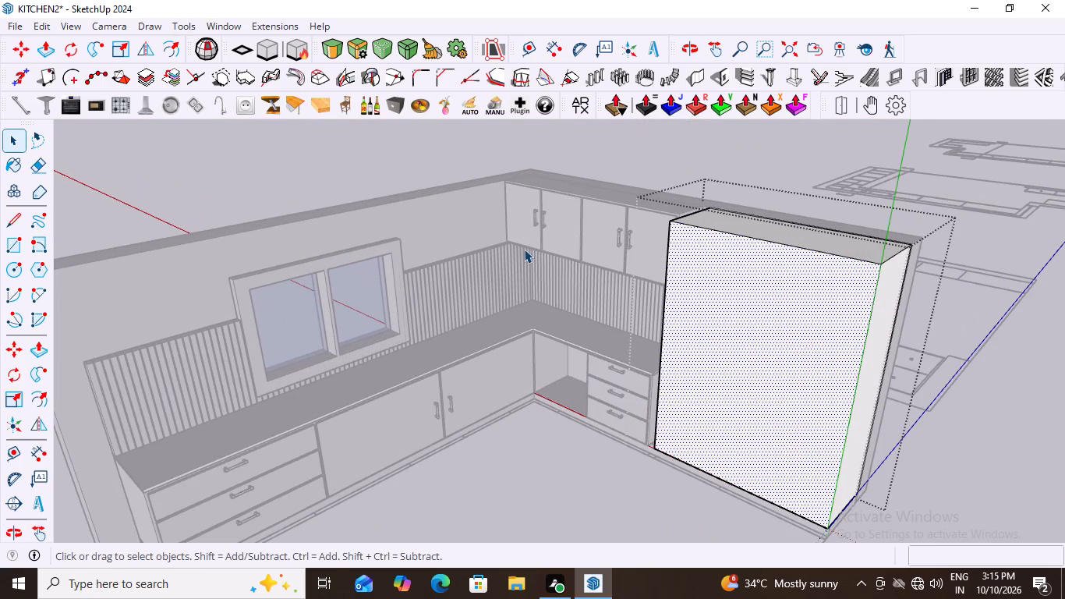
pyautogui.scroll(-11, 484, 246)
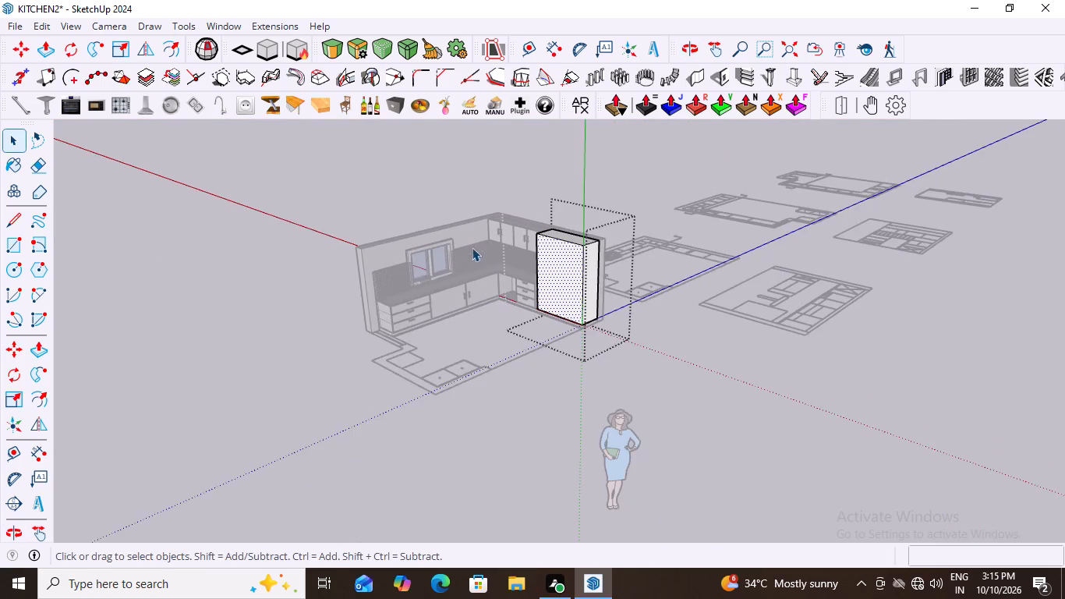
pyautogui.moveTo(568, 266); pyautogui.dragTo(715, 281, button='middle')
pyautogui.scroll(1, 715, 281)
pyautogui.scroll(5, 565, 270)
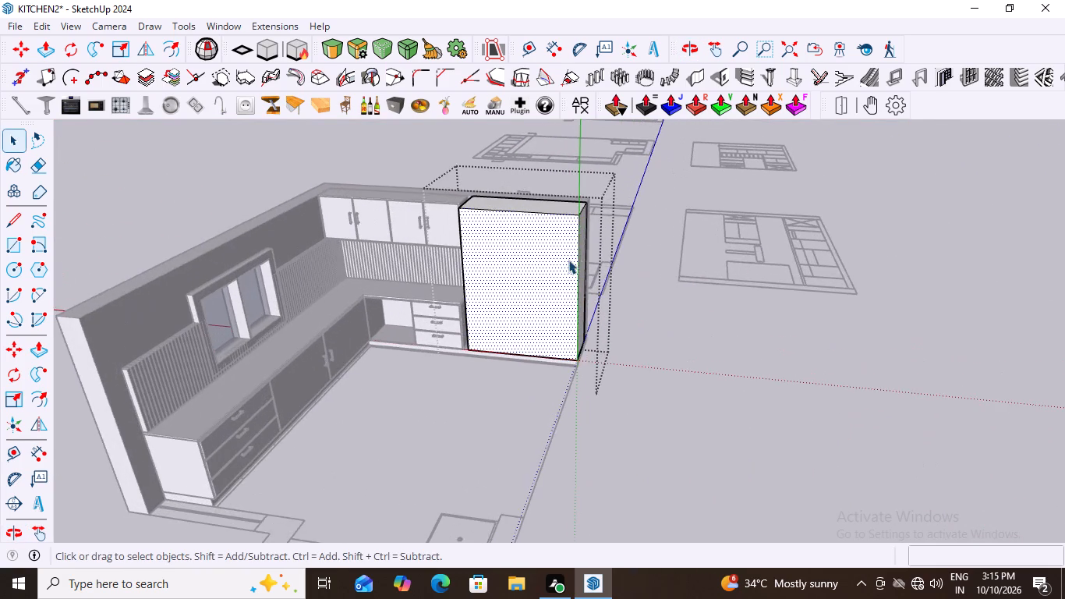
pyautogui.moveTo(580, 260); pyautogui.dragTo(303, 165, button='middle')
pyautogui.moveTo(571, 181); pyautogui.dragTo(658, 284, button='middle')
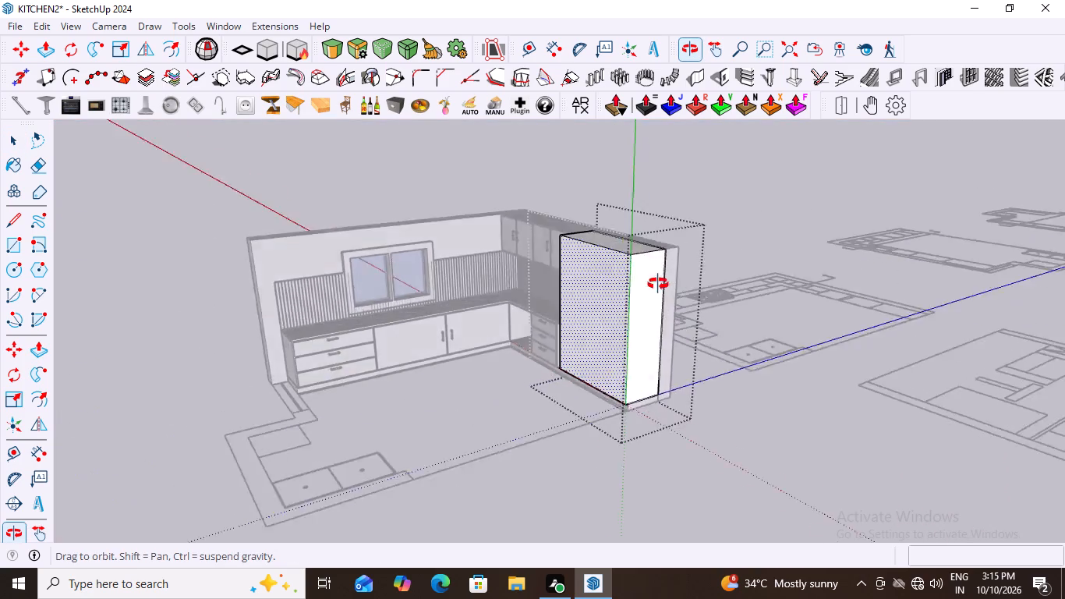
pyautogui.moveTo(658, 284); pyautogui.dragTo(926, 247, button='middle')
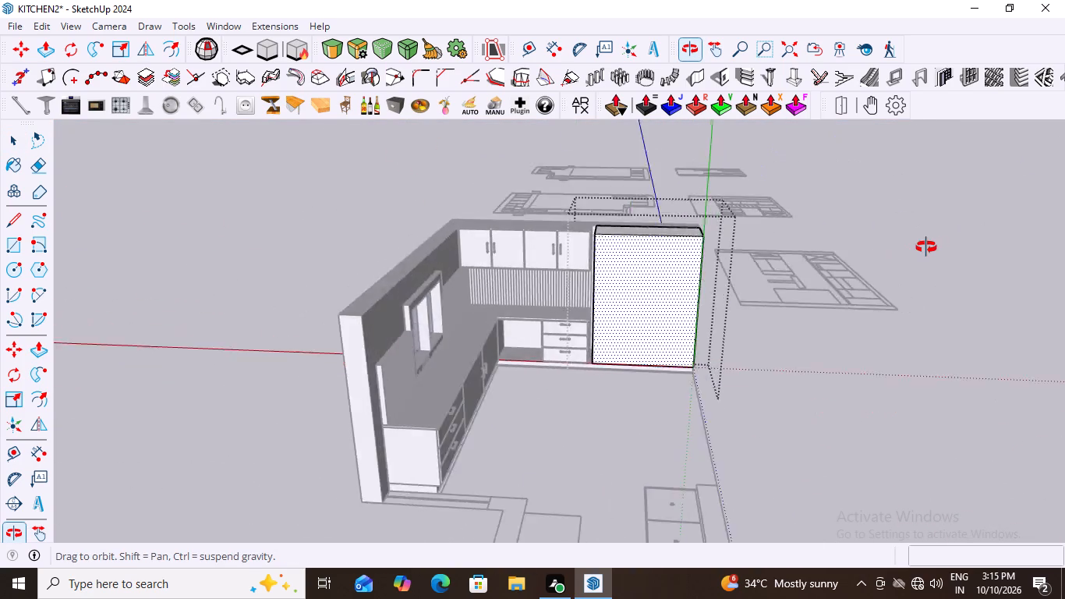
pyautogui.moveTo(926, 247); pyautogui.dragTo(932, 271, button='middle')
pyautogui.scroll(5, 602, 289)
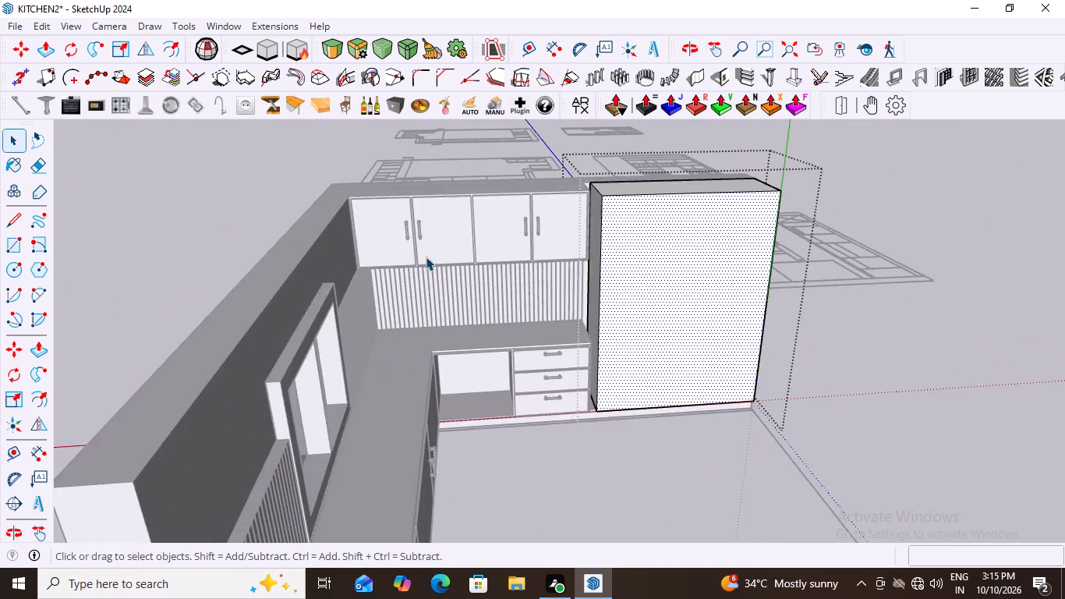
pyautogui.scroll(-6, 413, 259)
pyautogui.scroll(7, 597, 226)
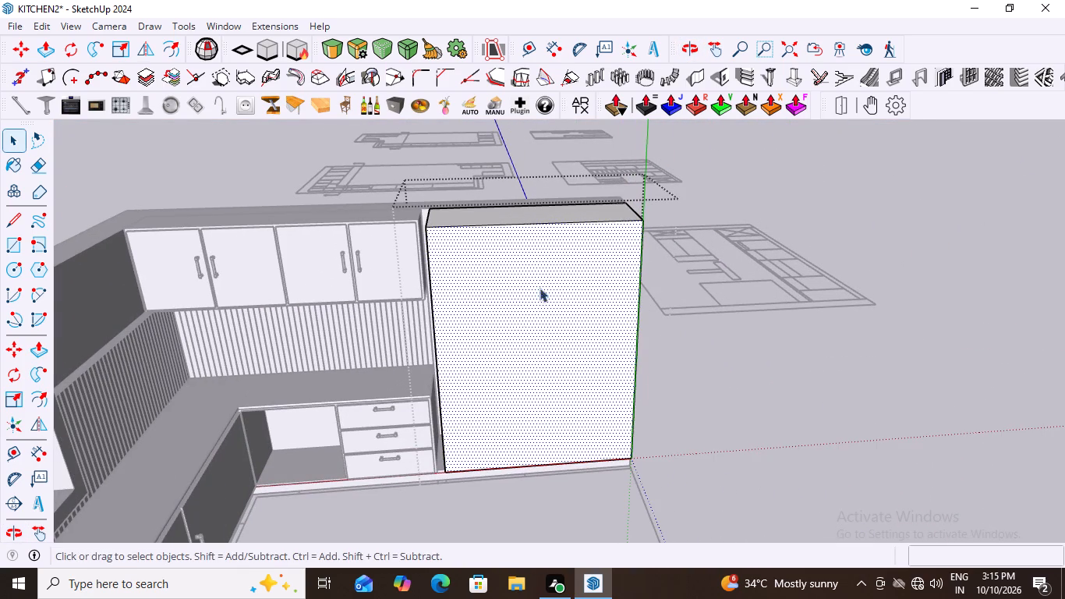
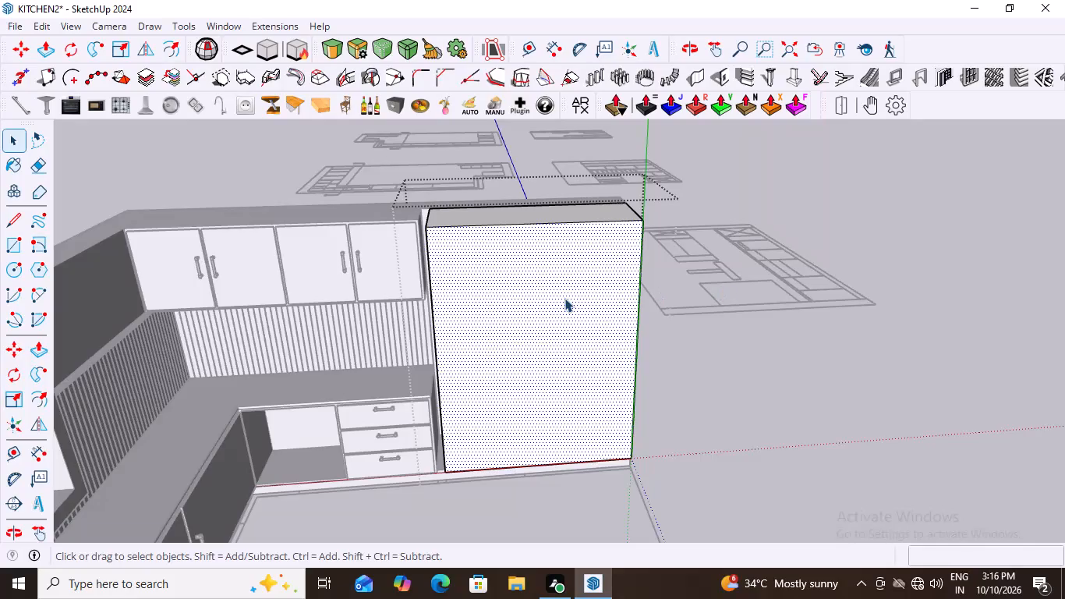
# Examine the plain tall block from several angles, including its top, sides and fit beside the wall cabinets and drawer unit.
pyautogui.moveTo(531, 281); pyautogui.dragTo(593, 322, button='middle')
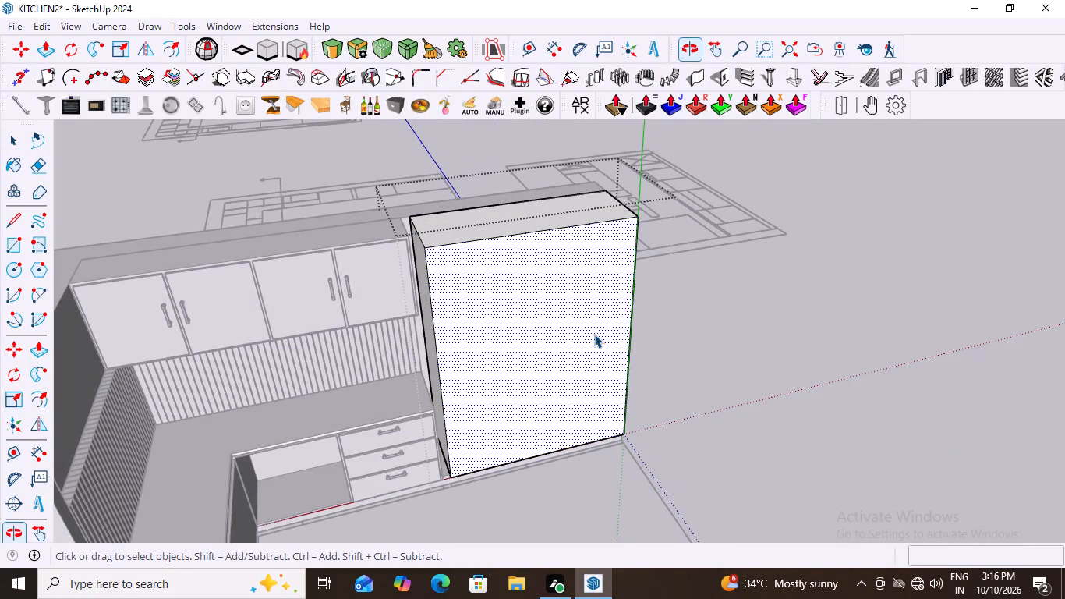
pyautogui.scroll(2, 487, 250)
pyautogui.moveTo(497, 270); pyautogui.dragTo(410, 101, button='middle')
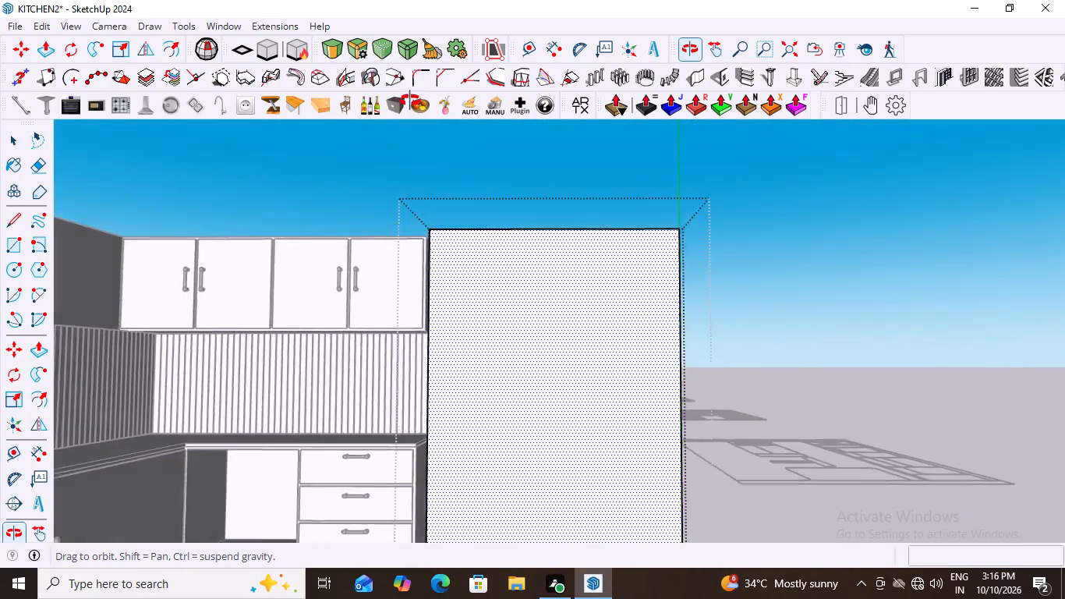
pyautogui.moveTo(410, 101); pyautogui.dragTo(411, 101, button='middle')
pyautogui.moveTo(389, 160); pyautogui.dragTo(382, 339, button='middle')
pyautogui.scroll(-9, 382, 339)
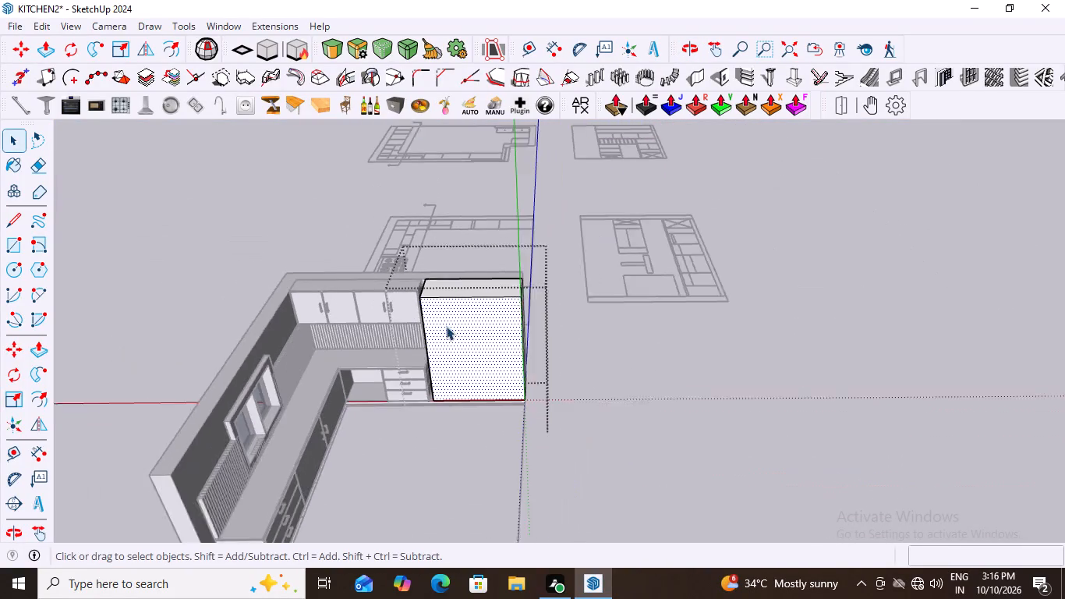
pyautogui.scroll(-5, 446, 326)
pyautogui.moveTo(476, 344); pyautogui.dragTo(232, 264, button='middle')
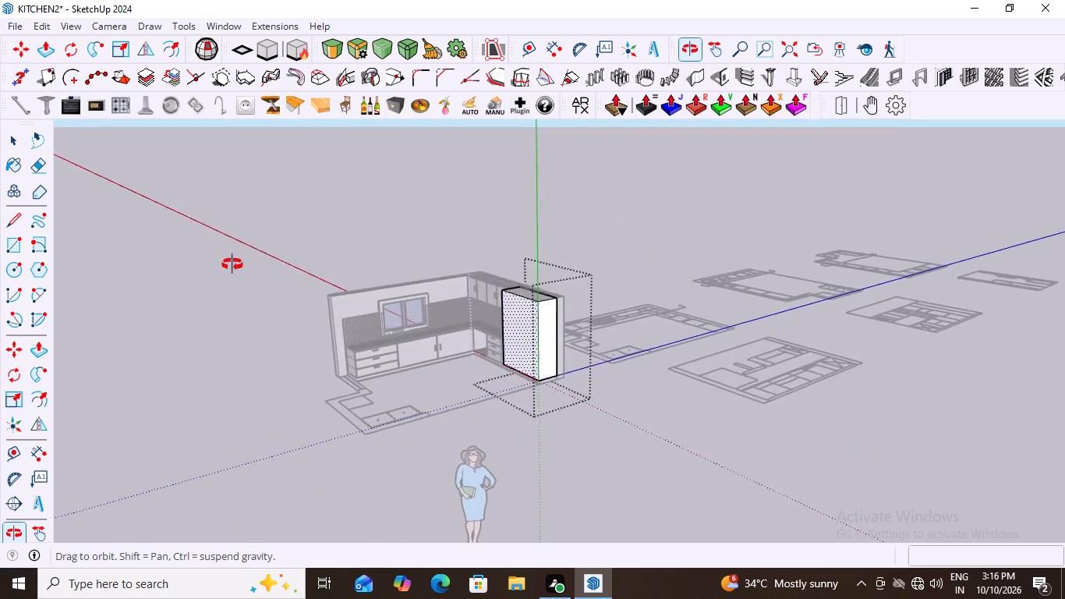
pyautogui.moveTo(232, 264); pyautogui.dragTo(156, 217, button='middle')
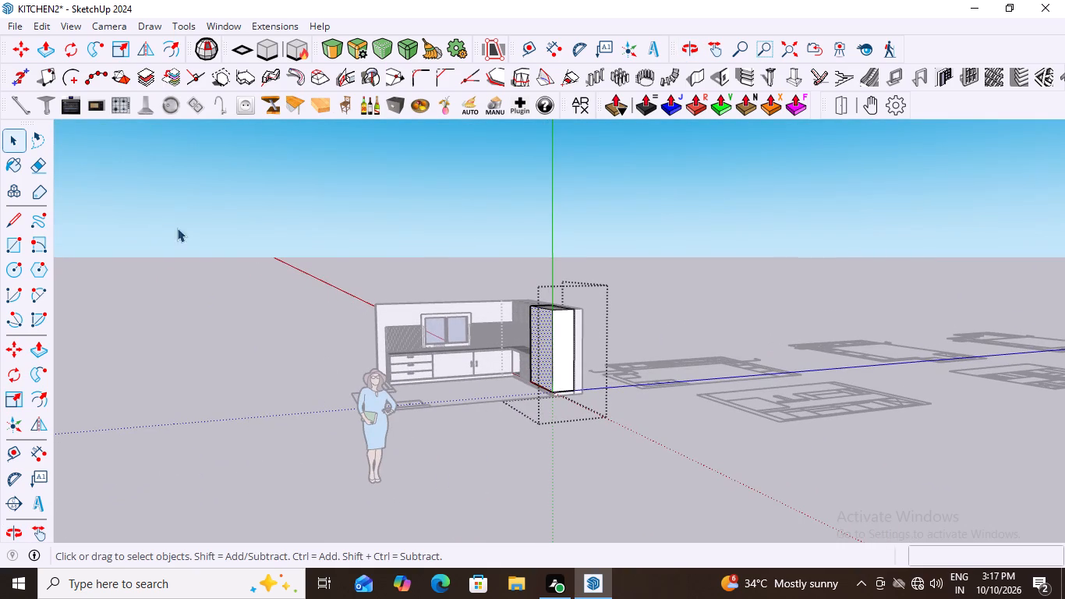
pyautogui.scroll(-2, 337, 293)
pyautogui.moveTo(417, 321); pyautogui.dragTo(515, 354, button='middle')
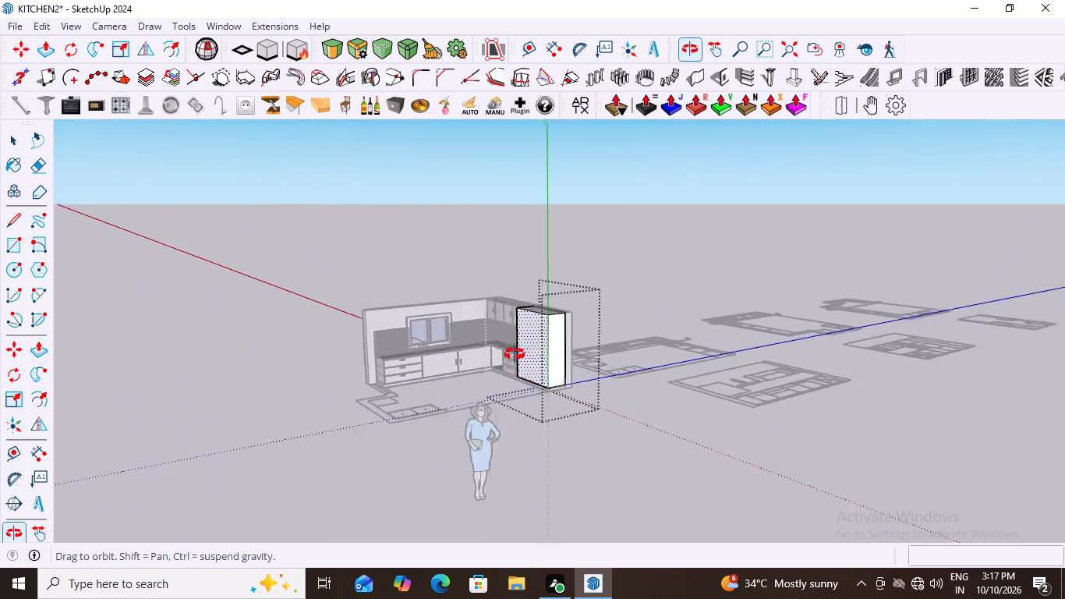
pyautogui.moveTo(515, 354); pyautogui.dragTo(677, 379, button='middle')
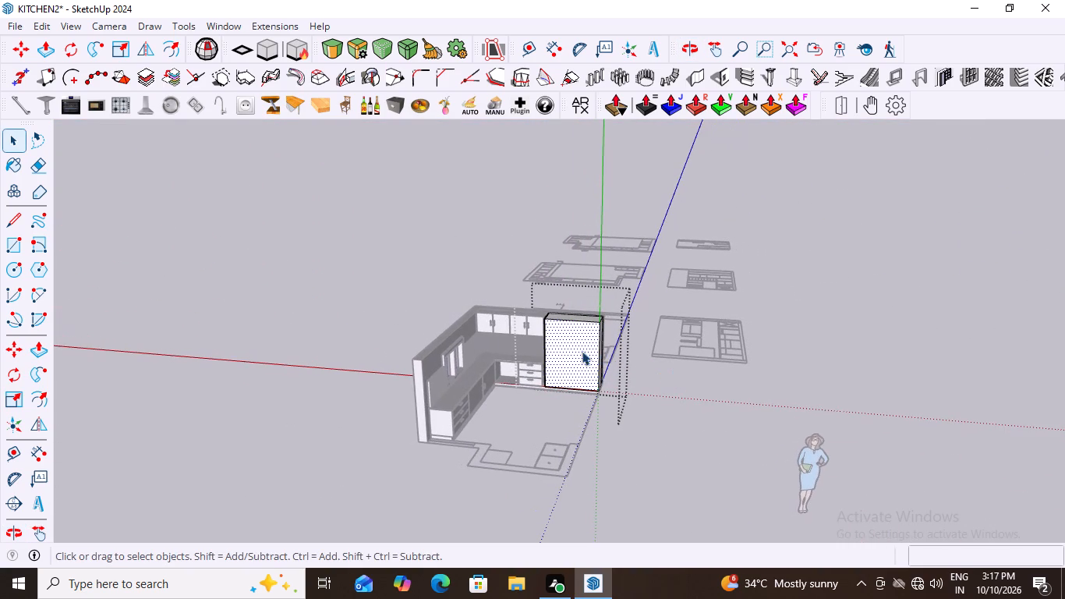
pyautogui.scroll(5, 562, 352)
pyautogui.moveTo(545, 355); pyautogui.dragTo(678, 413, button='middle')
pyautogui.scroll(11, 578, 274)
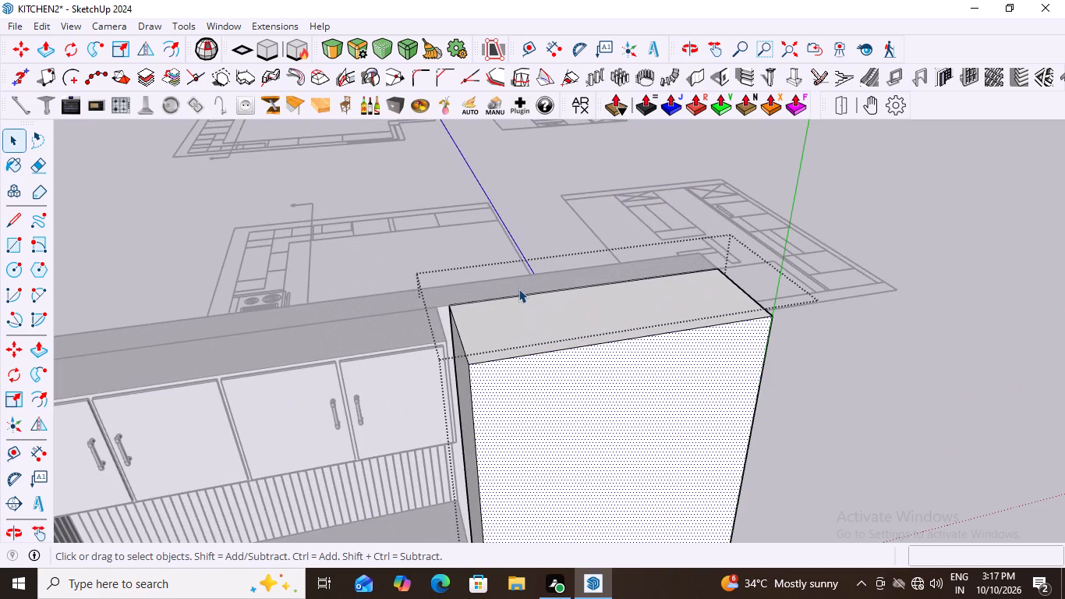
pyautogui.scroll(-6, 518, 289)
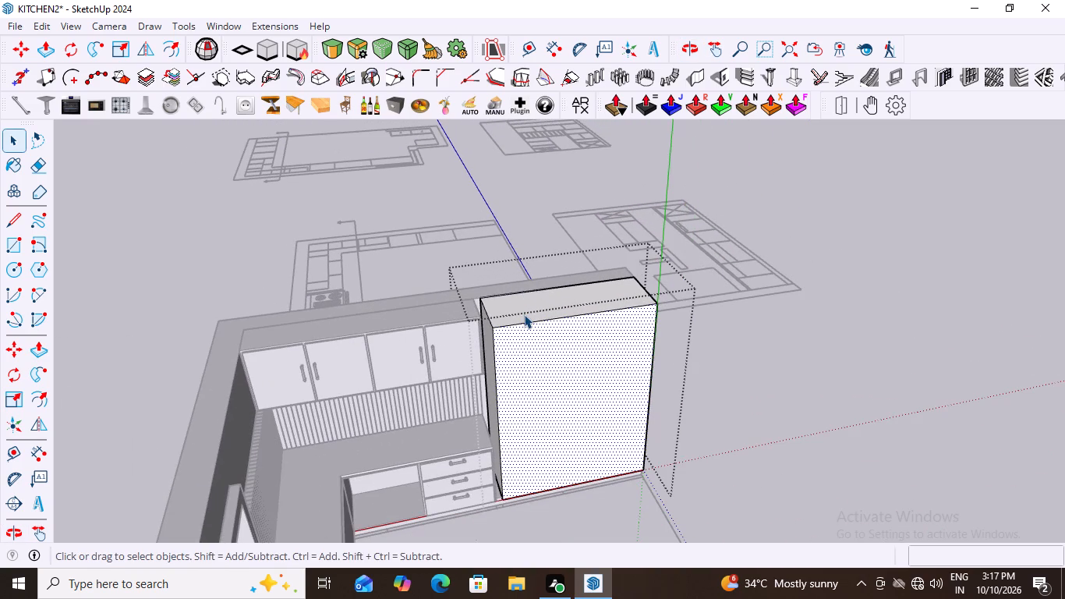
pyautogui.scroll(6, 525, 314)
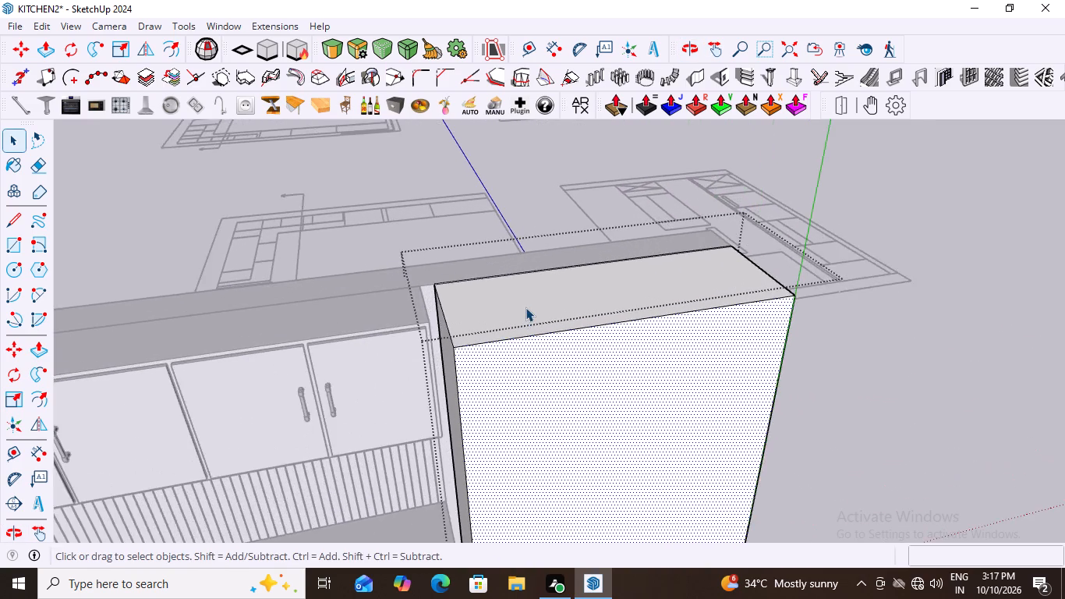
pyautogui.scroll(4, 525, 307)
pyautogui.moveTo(525, 307); pyautogui.dragTo(533, 169, button='middle')
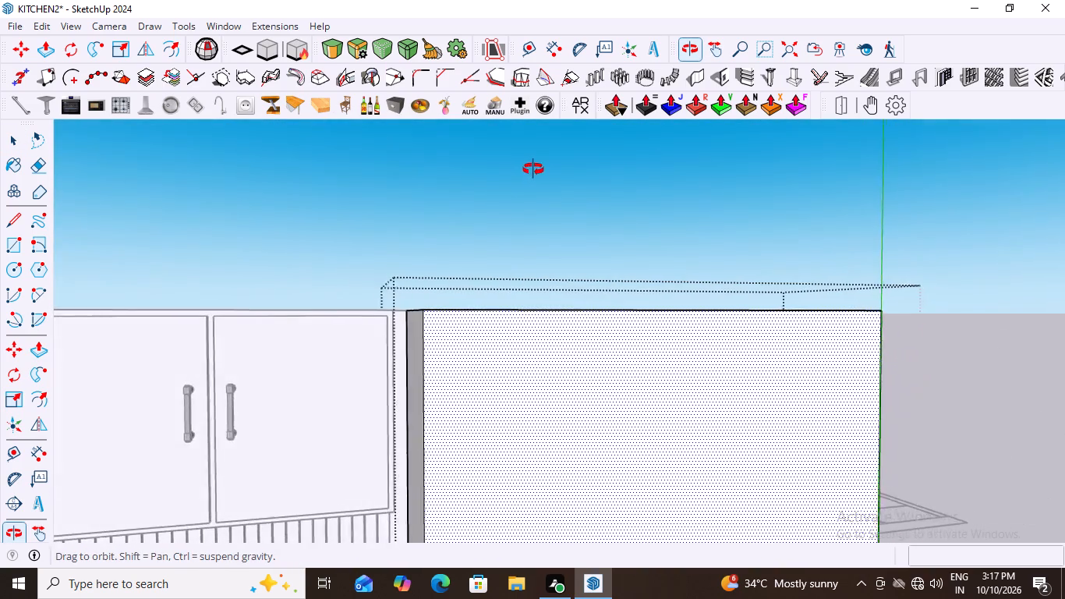
pyautogui.moveTo(533, 169); pyautogui.dragTo(455, 221, button='middle')
pyautogui.scroll(-11, 455, 221)
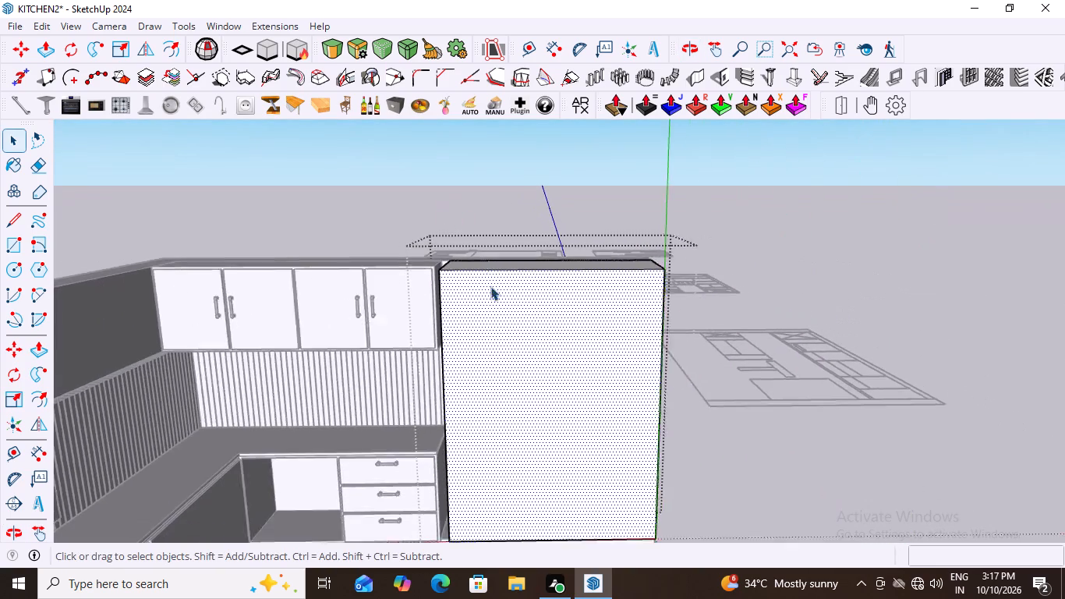
pyautogui.scroll(-6, 502, 297)
pyautogui.moveTo(498, 310); pyautogui.dragTo(508, 315, button='middle')
pyautogui.scroll(1, 508, 315)
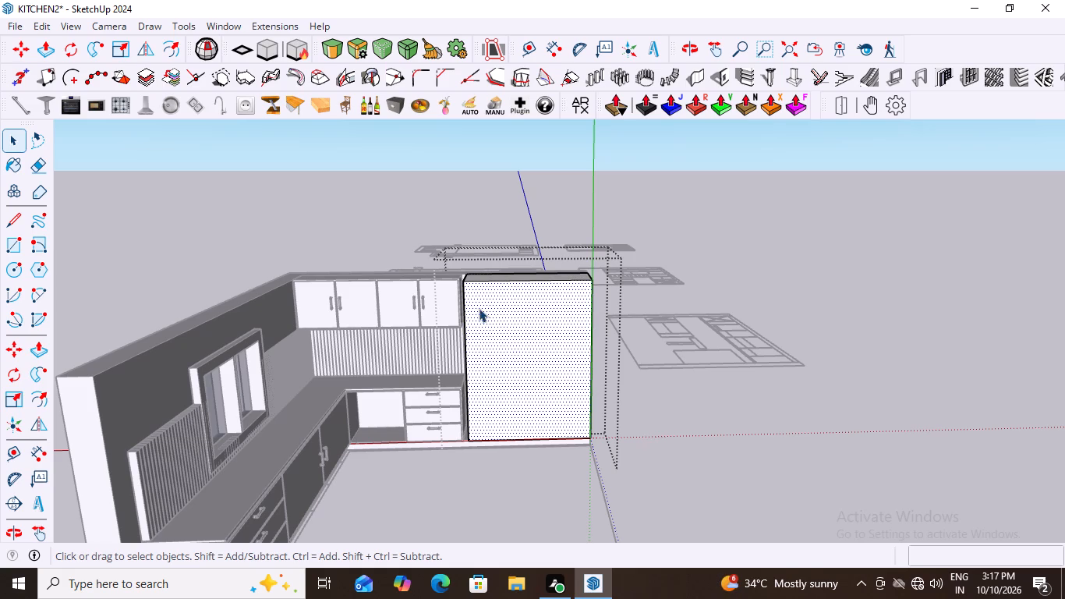
pyautogui.moveTo(483, 322); pyautogui.dragTo(521, 353, button='middle')
pyautogui.scroll(3, 511, 317)
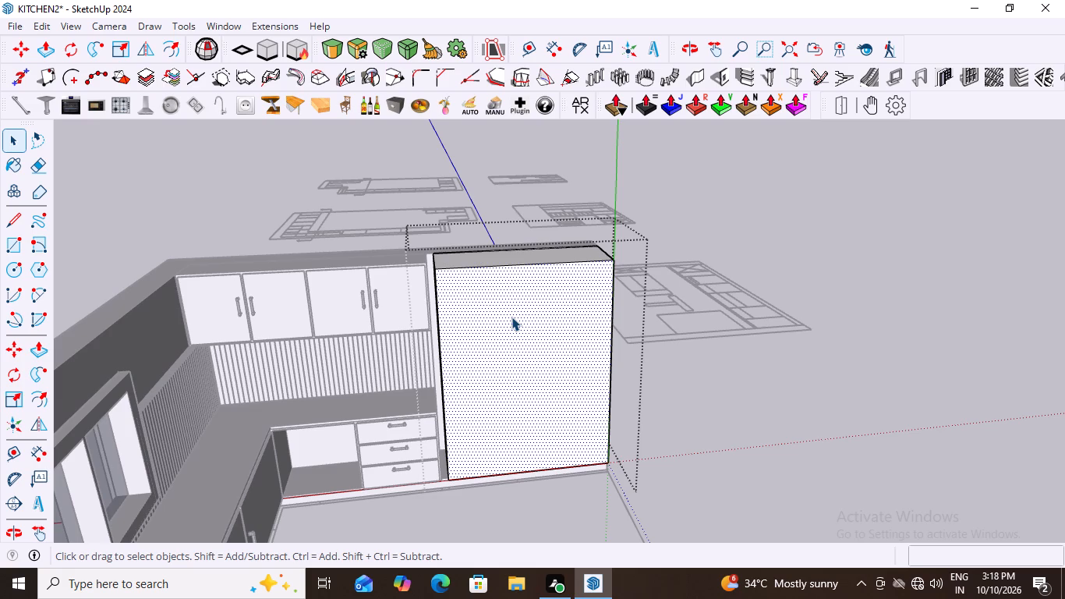
pyautogui.scroll(-3, 511, 317)
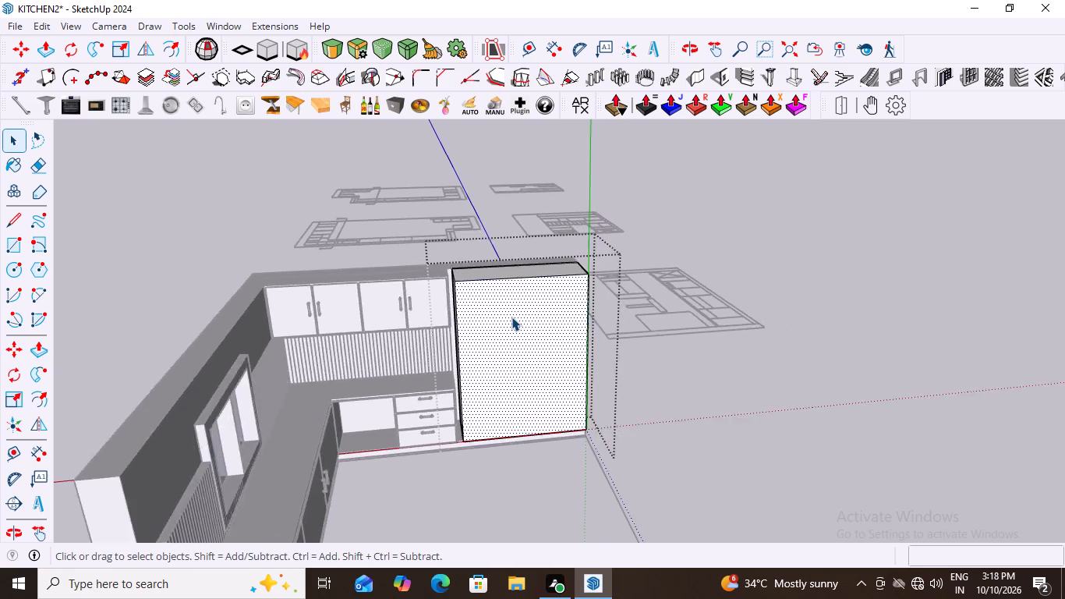
pyautogui.scroll(-3, 511, 317)
# Push the tall block's free side face inward about 804 mm with Push/Pull to narrow it towards the drawer unit.
pyautogui.moveTo(604, 324); pyautogui.dragTo(343, 380, button='middle')
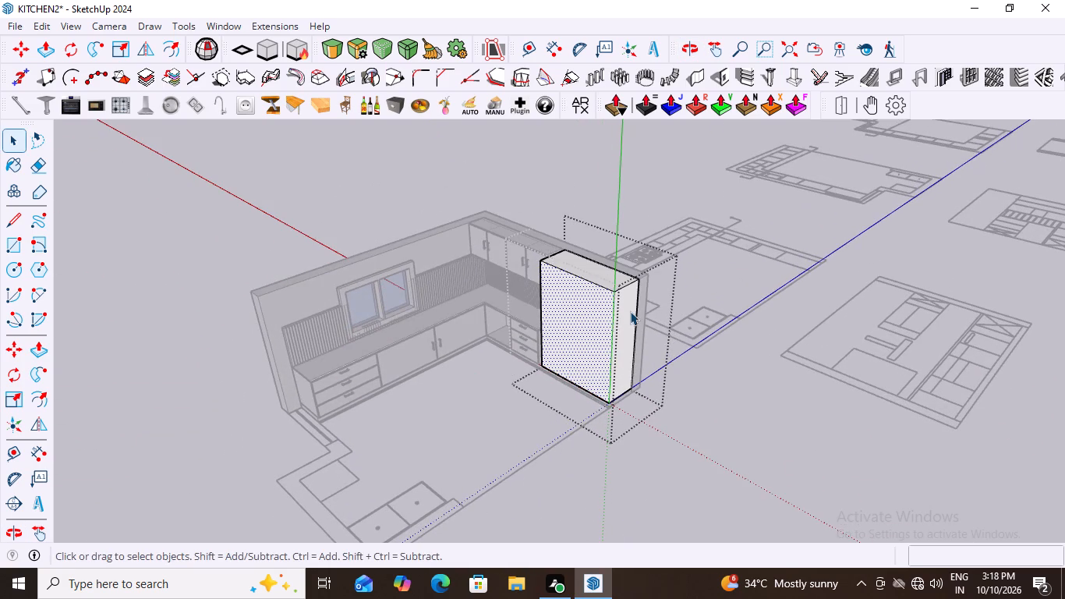
pyautogui.scroll(3, 631, 311)
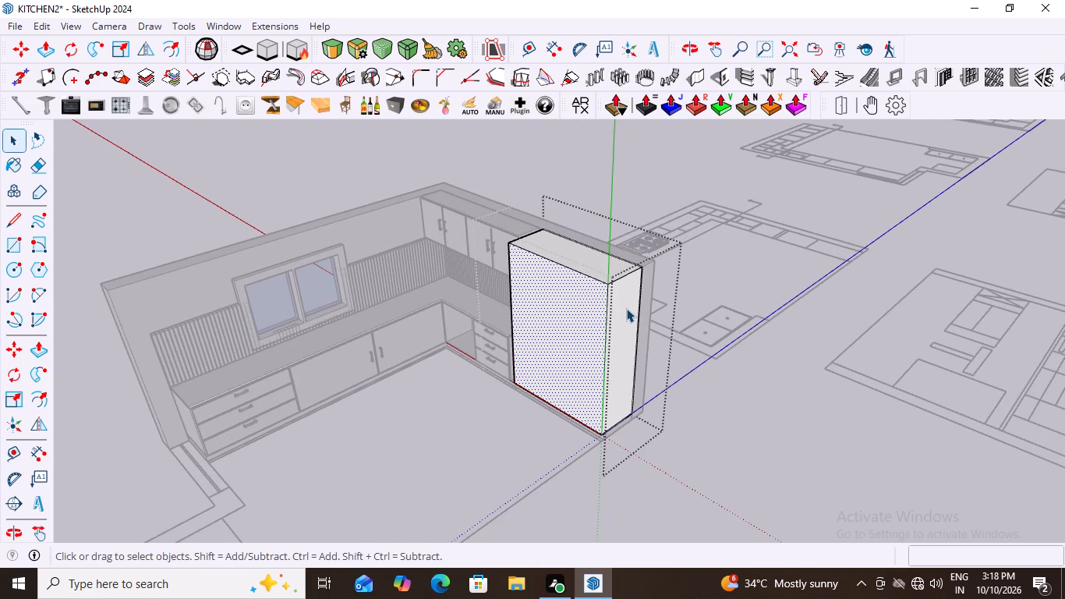
pyautogui.click(626, 308)
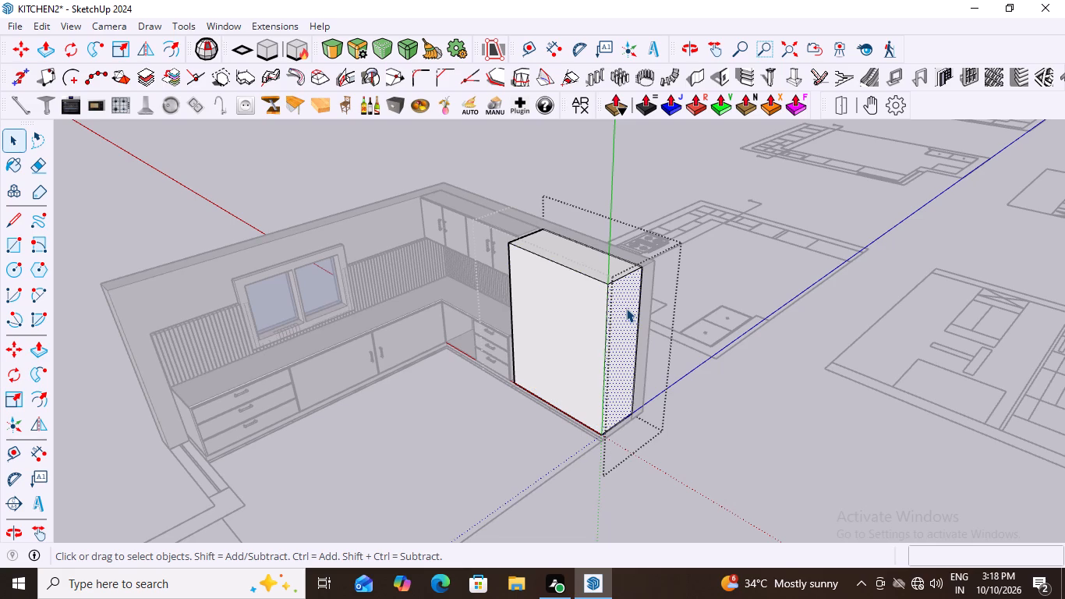
pyautogui.press('p')
pyautogui.click(626, 308)
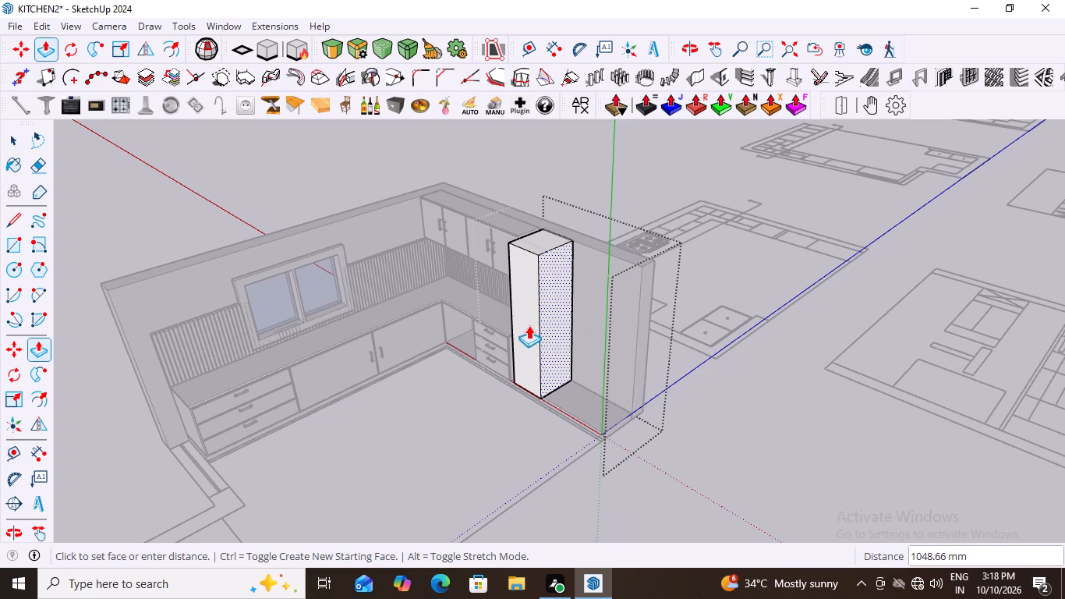
pyautogui.moveTo(535, 325); pyautogui.dragTo(746, 289, button='middle')
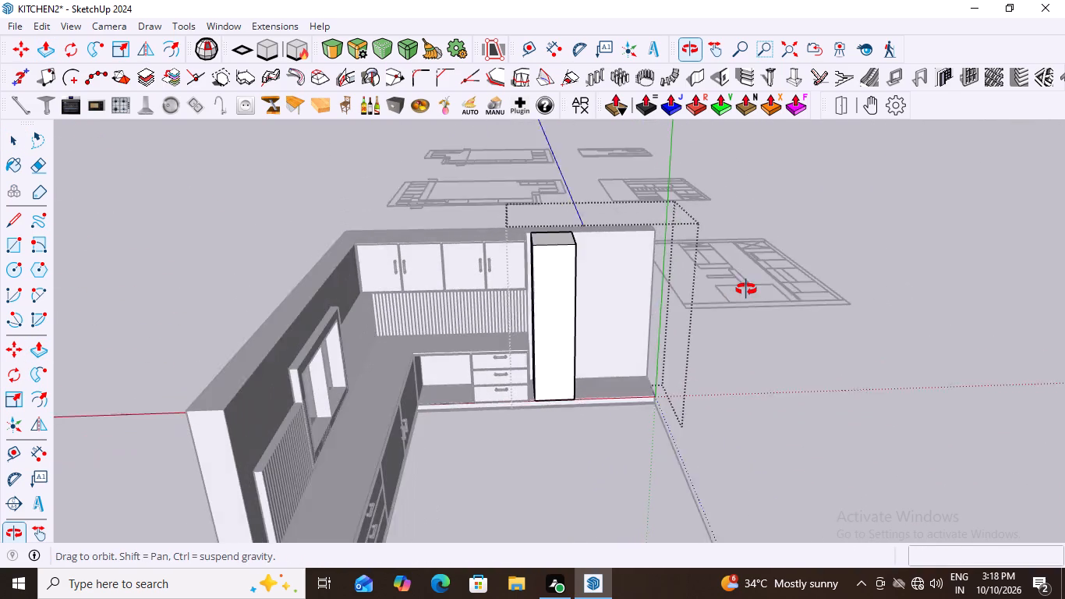
pyautogui.moveTo(746, 289); pyautogui.dragTo(766, 276, button='middle')
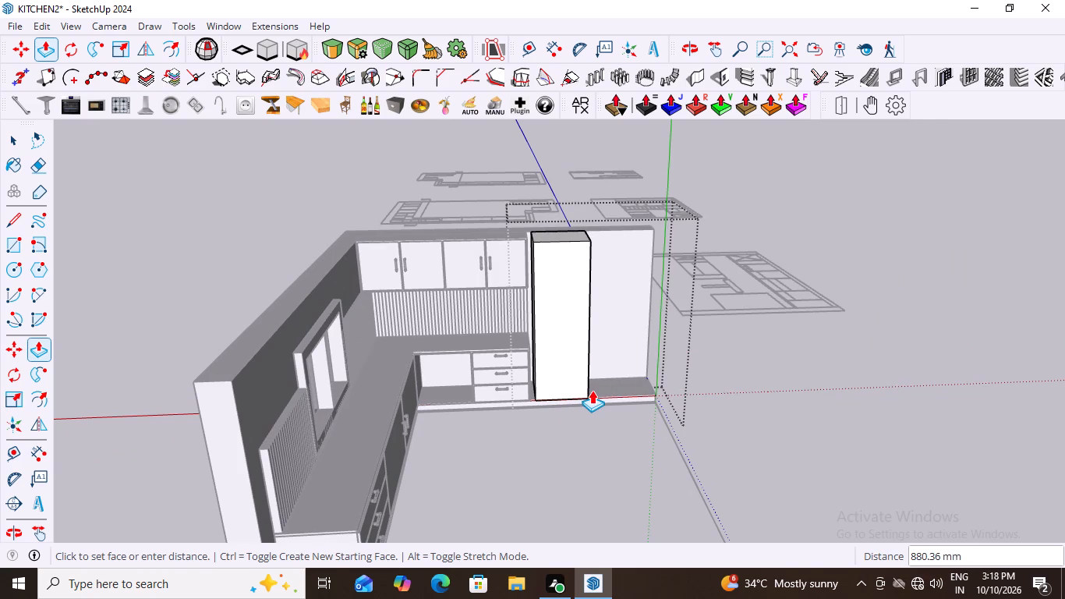
pyautogui.scroll(1, 592, 390)
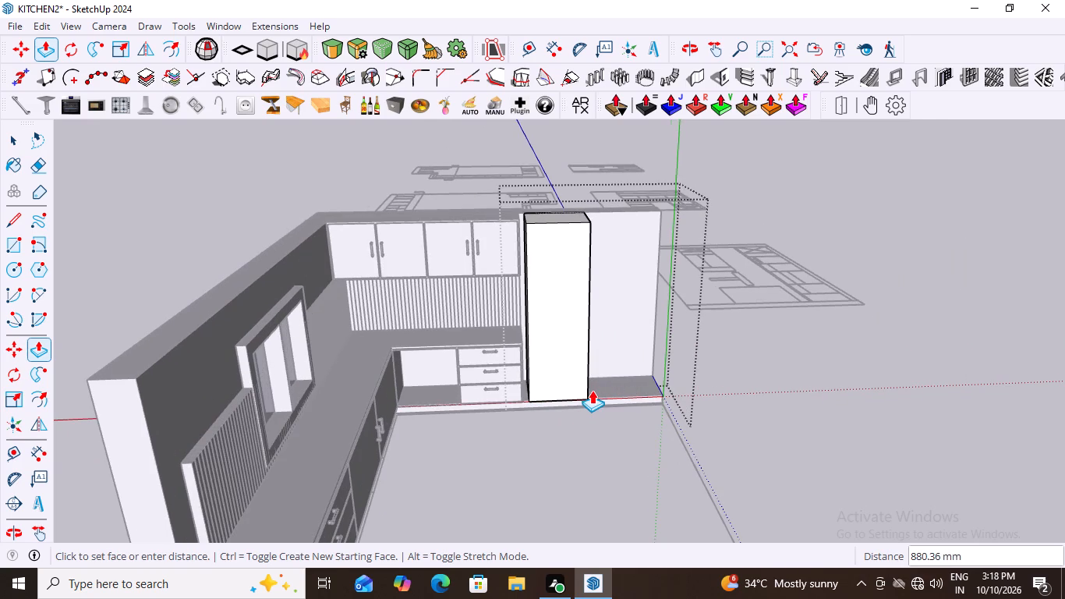
pyautogui.middleClick(592, 390)
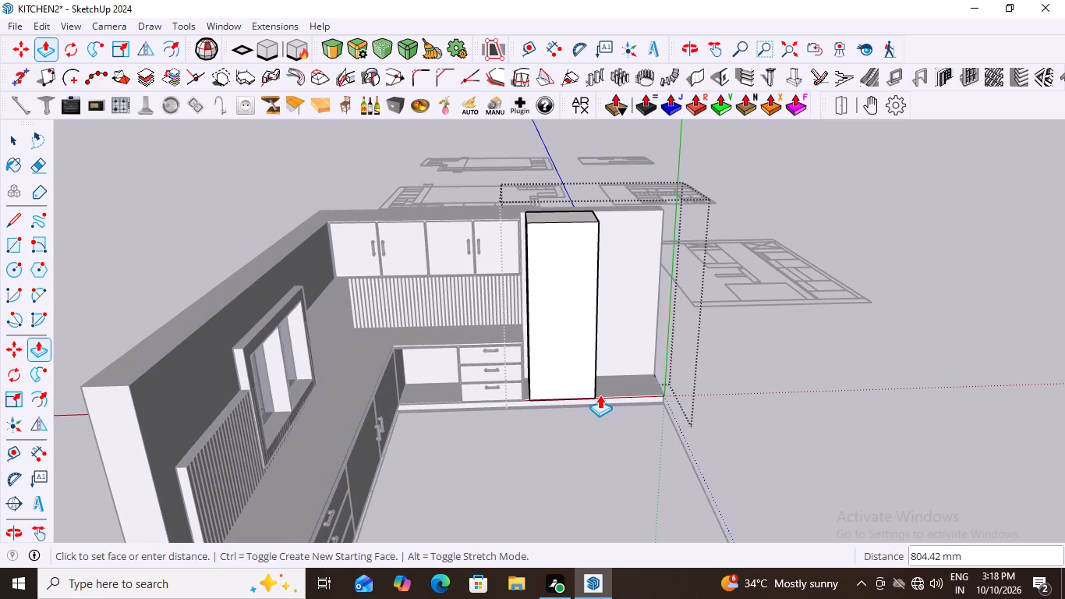
pyautogui.click(600, 395)
# Copy the narrowed tall block group about 732 mm along the back wall, placing it beside the original at the plinth's free end.
pyautogui.moveTo(692, 396); pyautogui.dragTo(648, 406, button='middle')
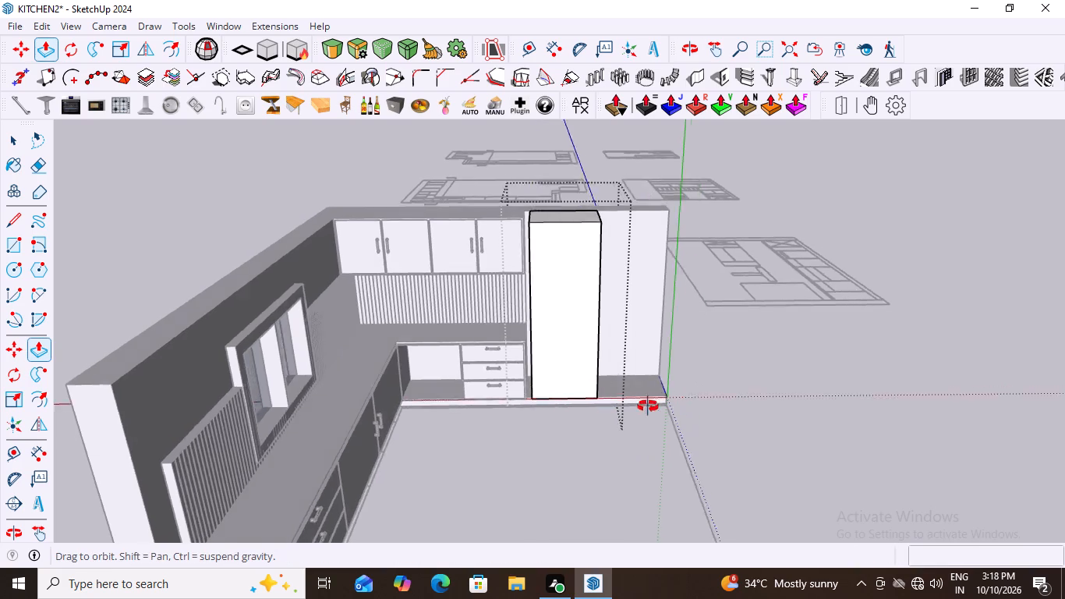
pyautogui.moveTo(648, 406); pyautogui.dragTo(711, 398, button='middle')
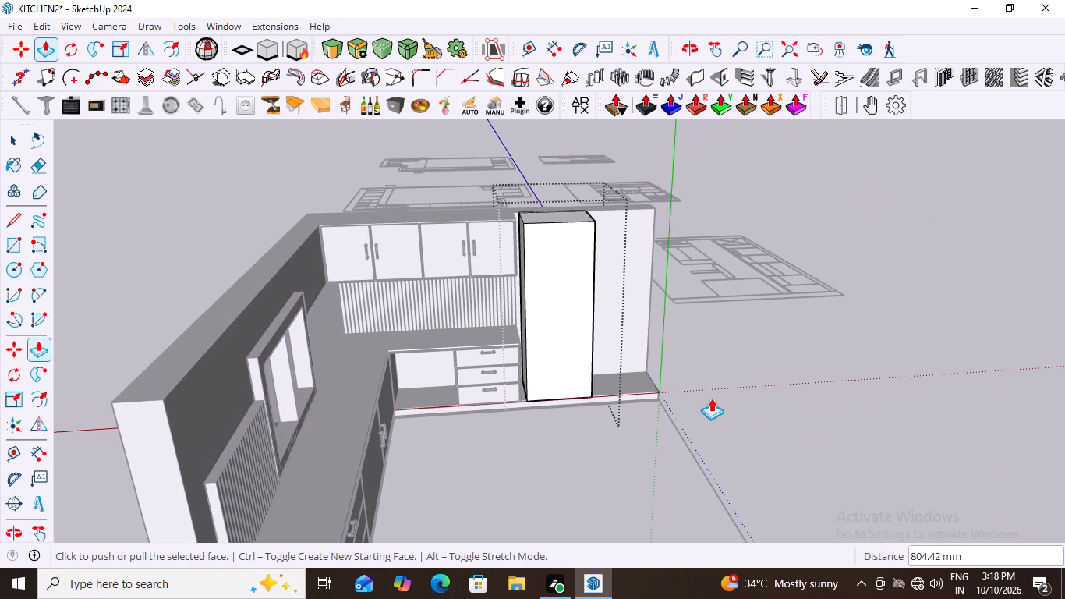
pyautogui.scroll(2, 630, 308)
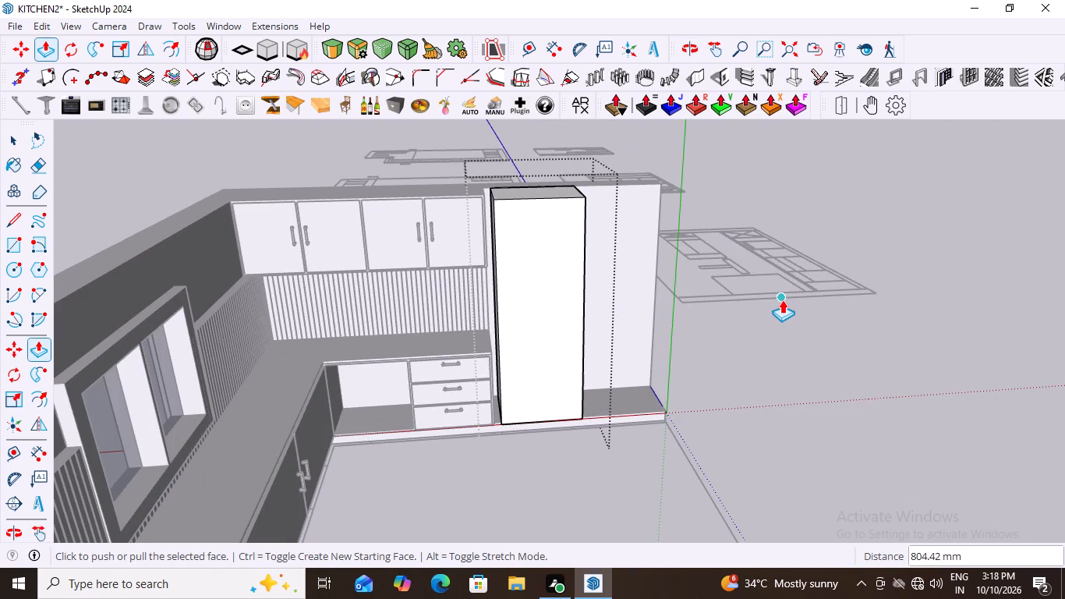
pyautogui.press('space')
pyautogui.click(558, 305)
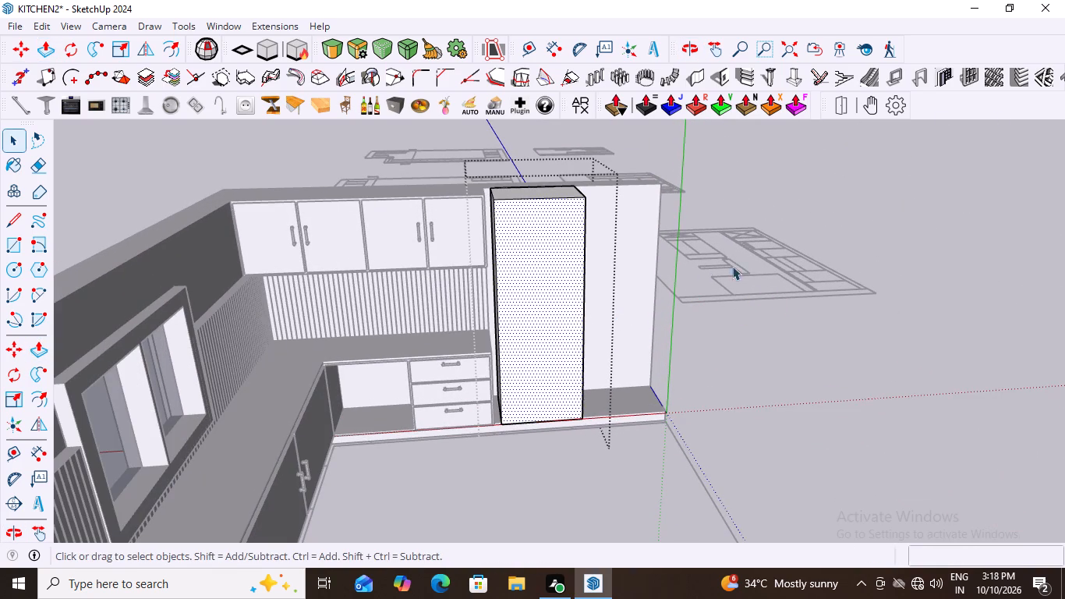
pyautogui.click(737, 265)
pyautogui.click(557, 269)
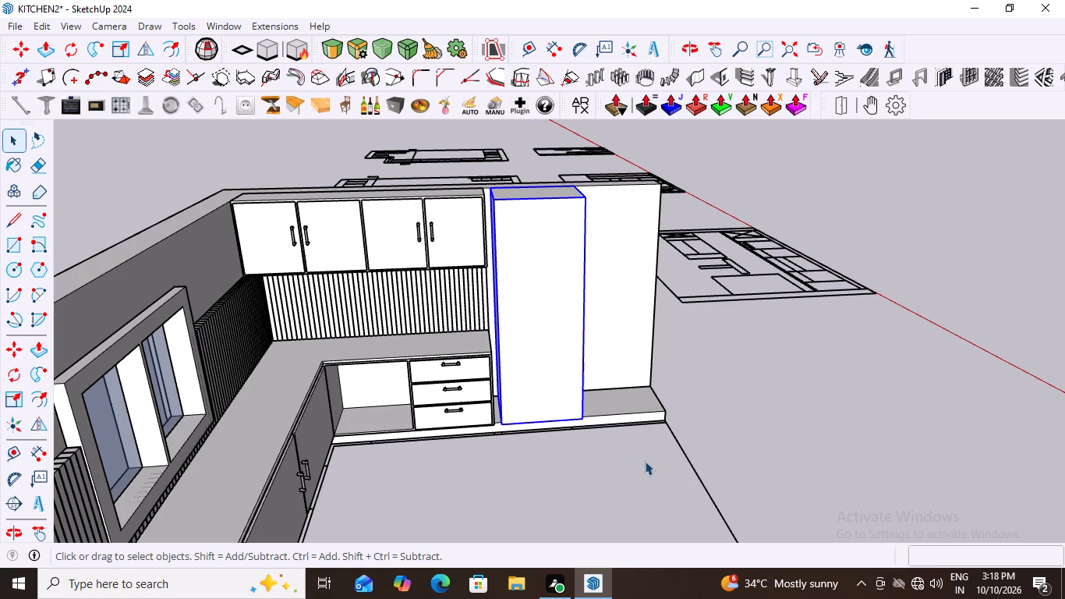
pyautogui.press('m')
pyautogui.moveTo(652, 424); pyautogui.dragTo(605, 445, button='middle')
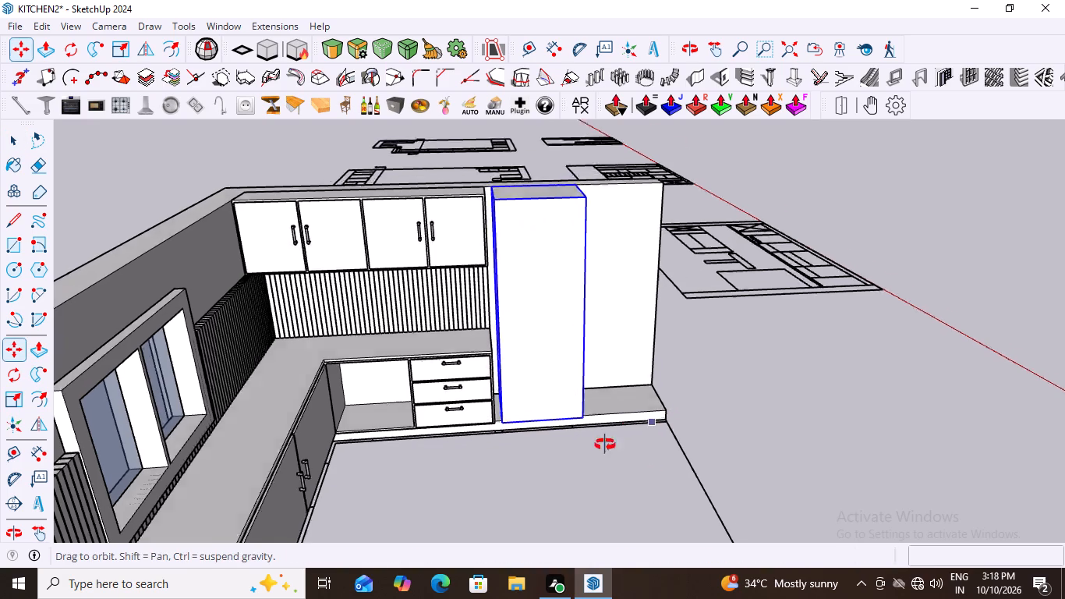
pyautogui.moveTo(605, 445); pyautogui.dragTo(373, 468, button='middle')
pyautogui.scroll(3, 677, 411)
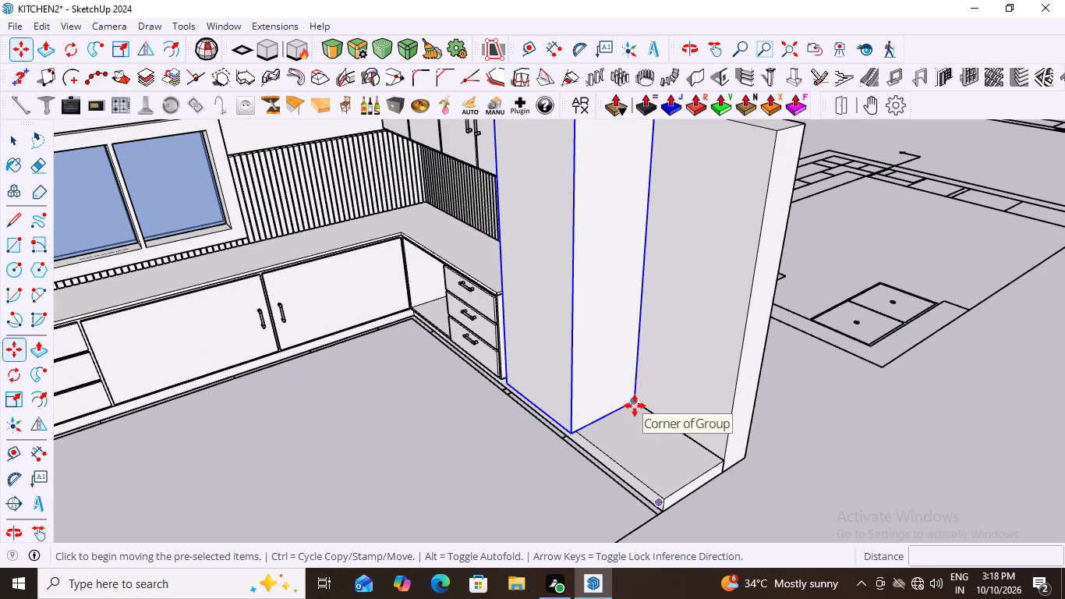
pyautogui.doubleClick(635, 406)
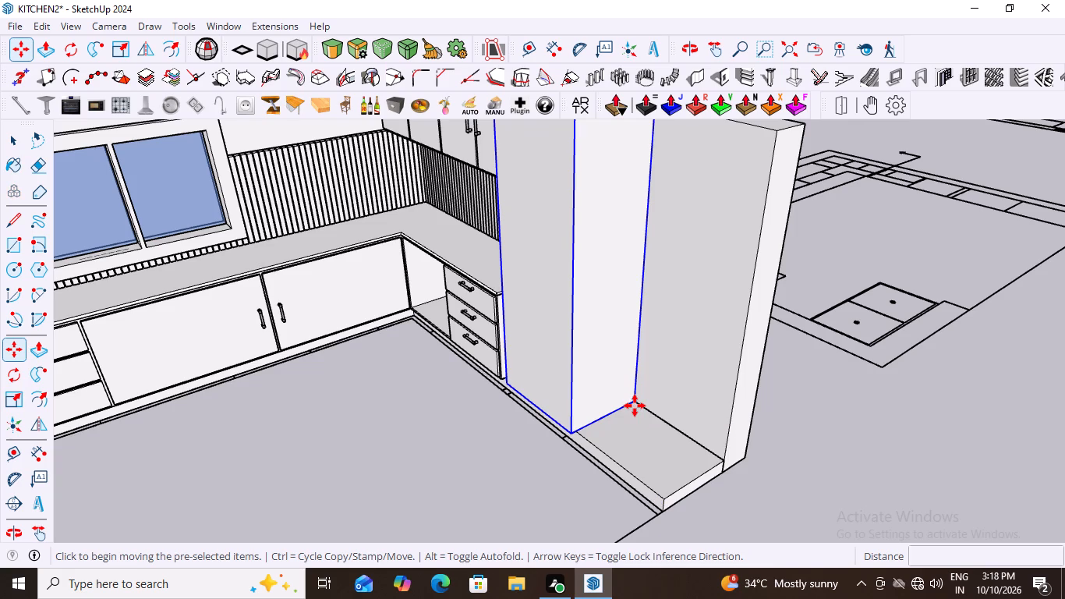
pyautogui.moveTo(724, 463); pyautogui.dragTo(839, 455, button='middle')
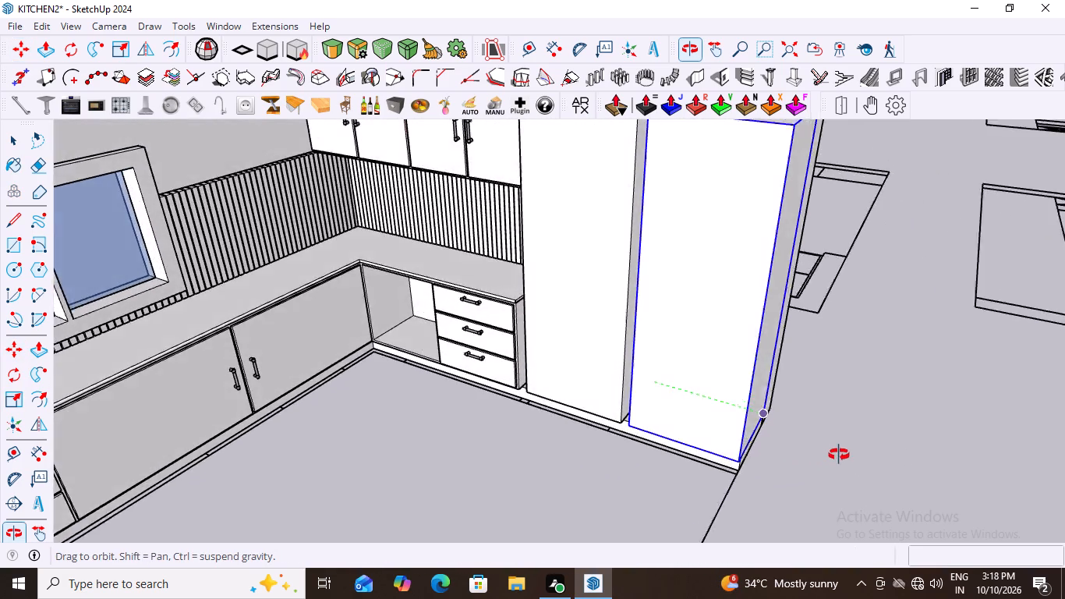
pyautogui.moveTo(839, 455); pyautogui.dragTo(950, 417, button='middle')
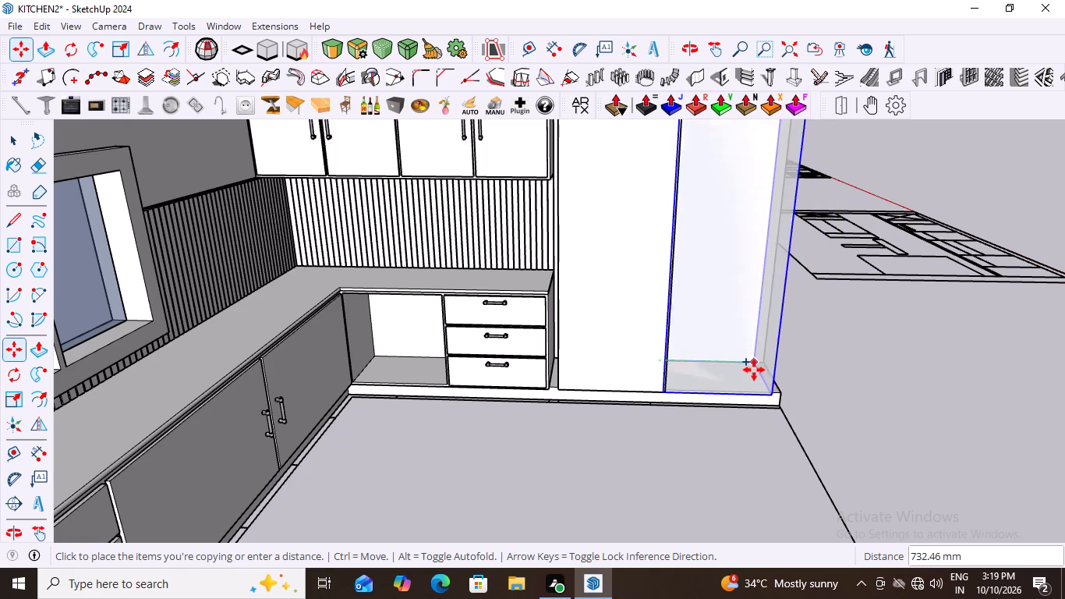
pyautogui.click(755, 370)
# Inspect the two tall blocks from above, checking the gap between them and their alignment with the wall end.
pyautogui.scroll(-2, 649, 446)
pyautogui.moveTo(649, 446); pyautogui.dragTo(641, 515, button='middle')
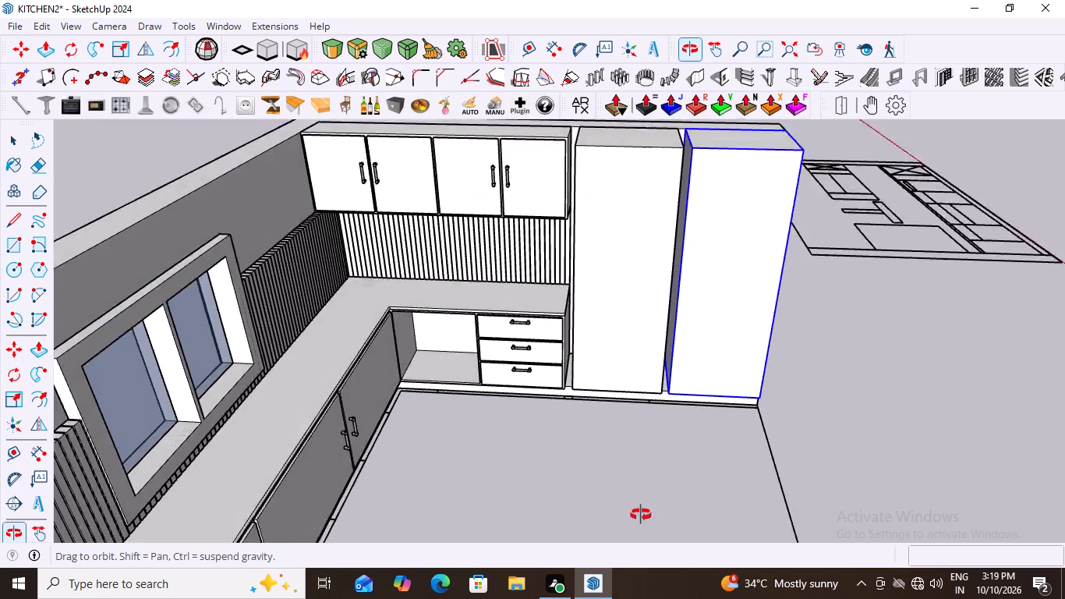
pyautogui.moveTo(641, 515); pyautogui.dragTo(625, 569, button='middle')
pyautogui.scroll(-4, 568, 446)
pyautogui.moveTo(739, 427); pyautogui.dragTo(610, 492, button='middle')
pyautogui.scroll(4, 710, 289)
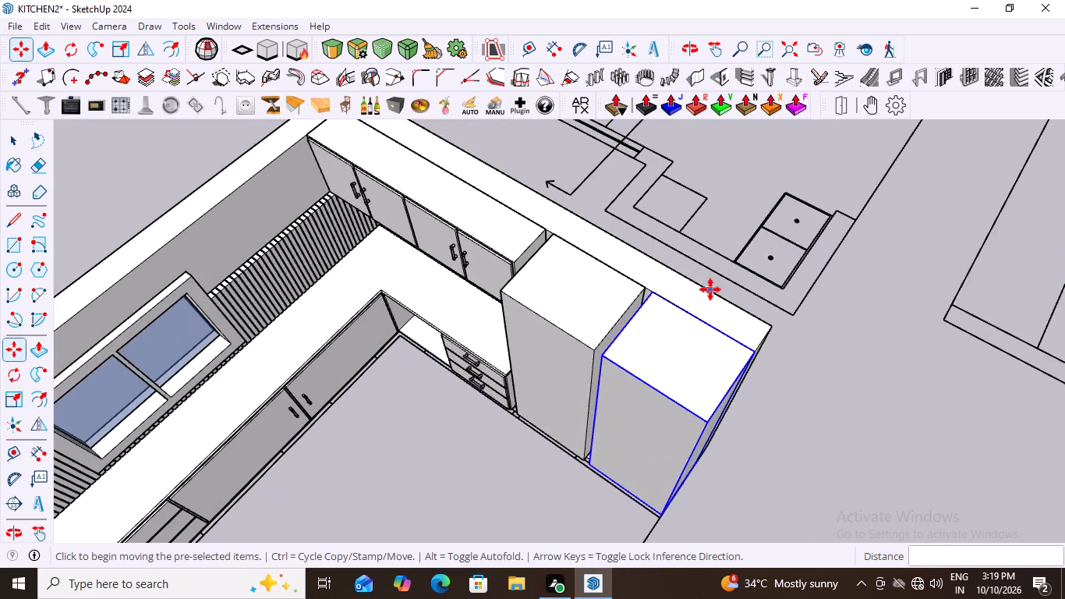
# Move the copied tall block about 59 mm along the back wall so its rear top corner meets the first tall block's corner.
pyautogui.scroll(8, 676, 296)
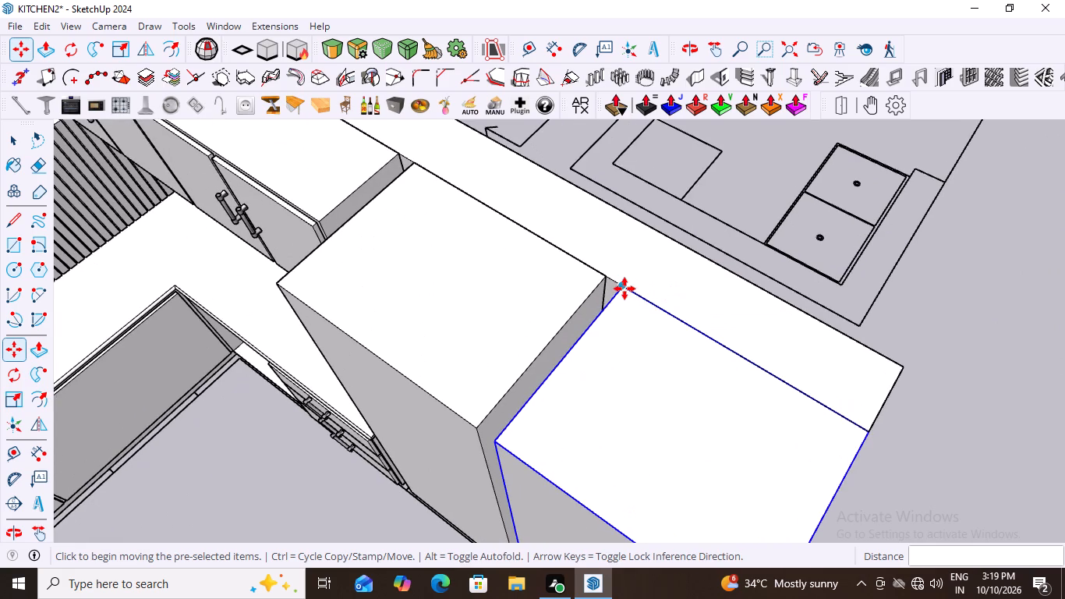
pyautogui.click(624, 289)
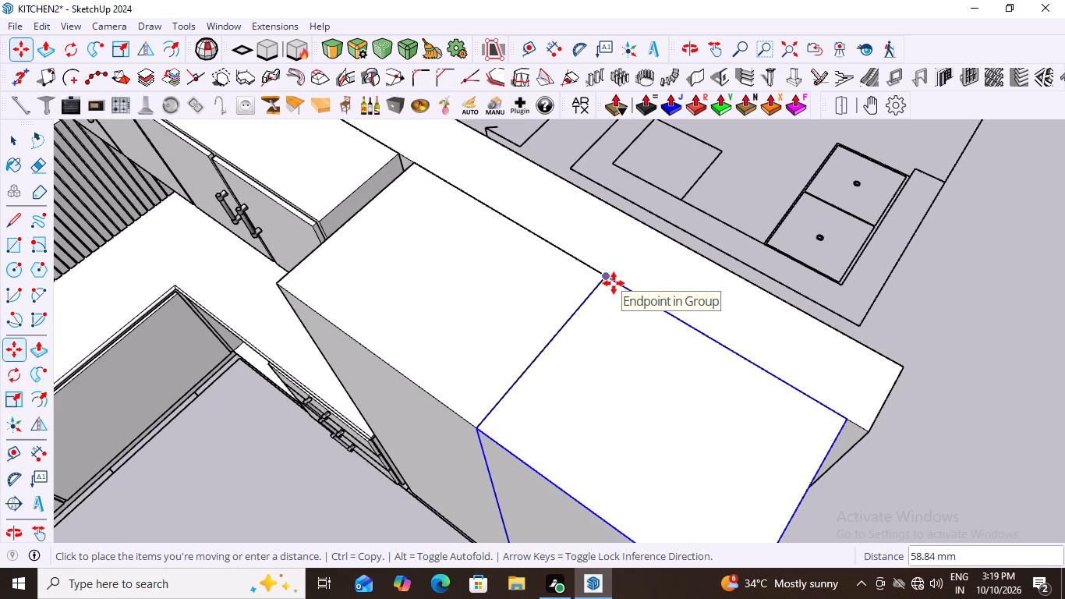
pyautogui.scroll(5, 616, 283)
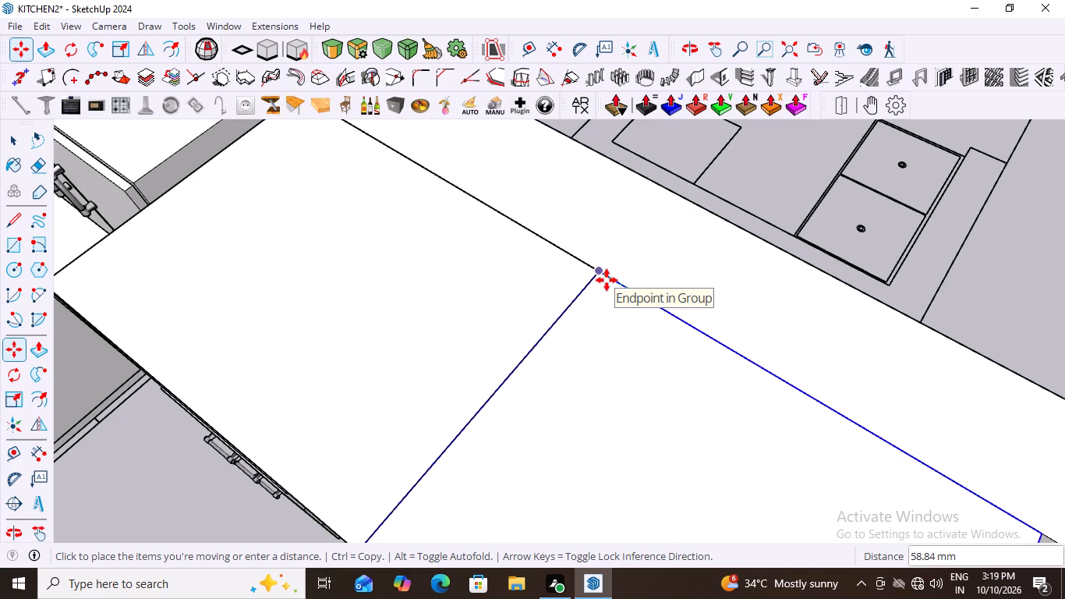
pyautogui.click(607, 280)
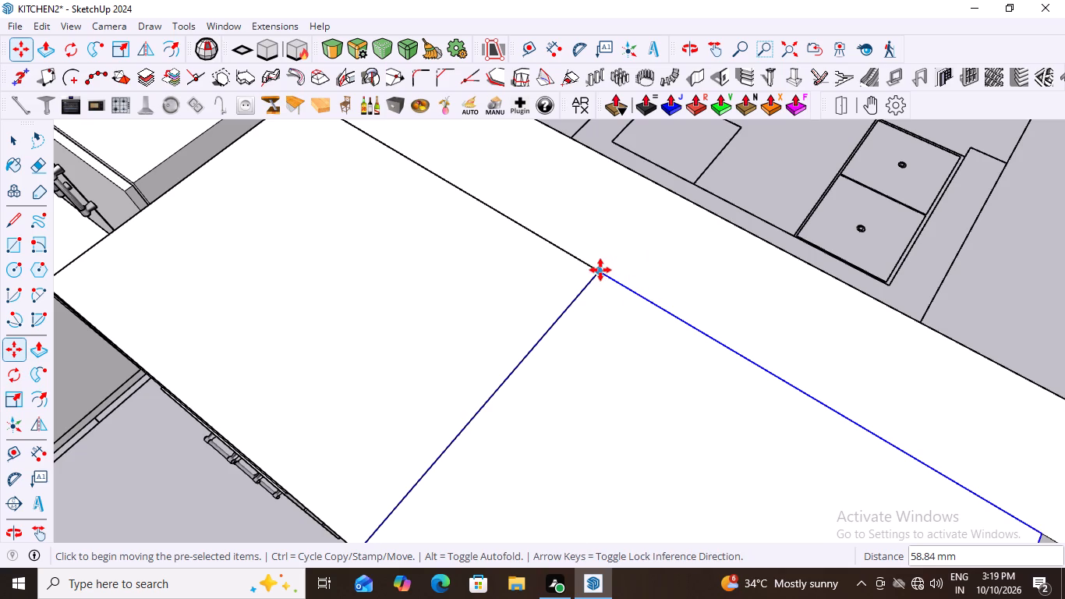
# Shift the copied tall block 5 mm away from the first block along the wall, and deselect it.
pyautogui.click(600, 272)
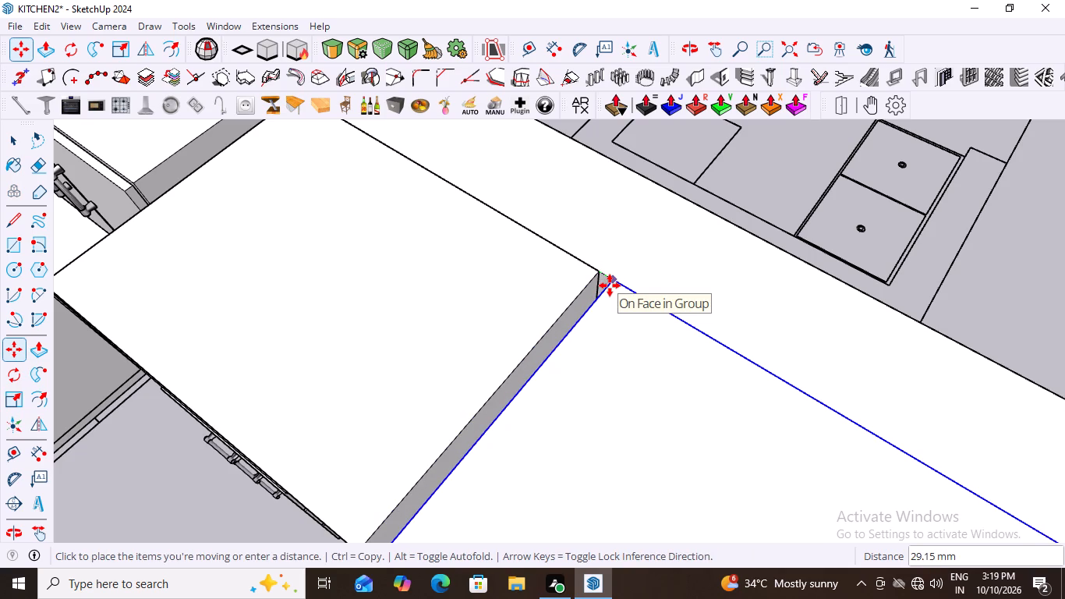
pyautogui.press('5')
pyautogui.write('mm')
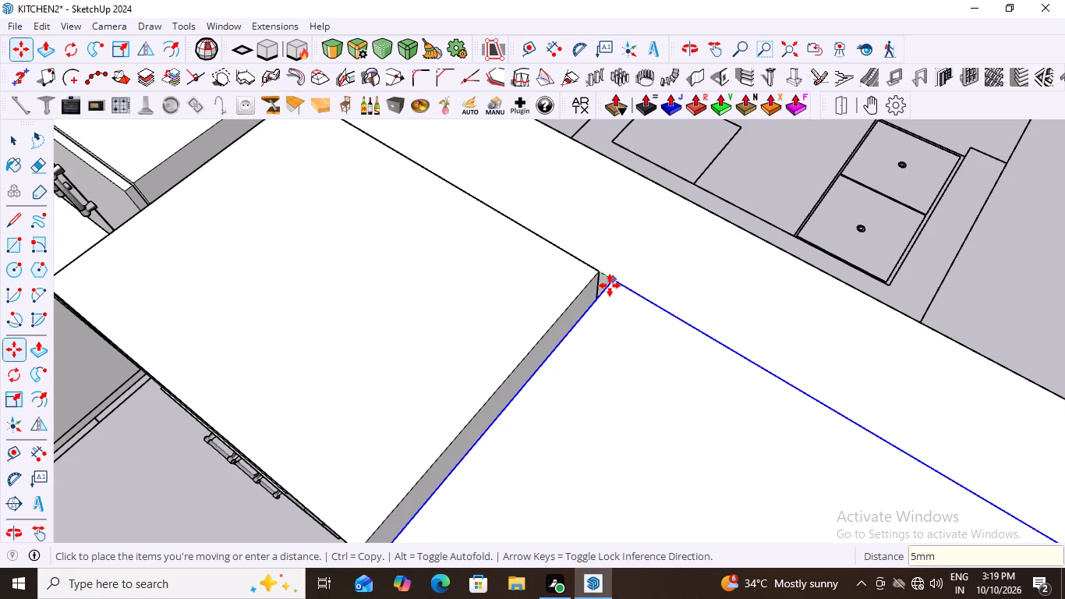
pyautogui.hotkey('shift', 'Return')
pyautogui.scroll(-9, 674, 268)
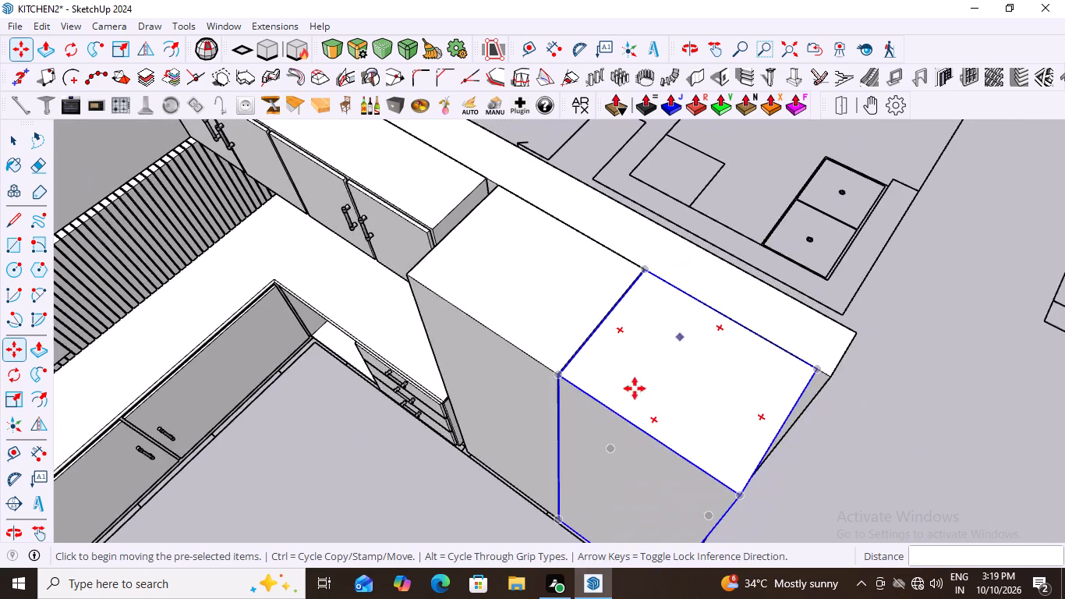
pyautogui.moveTo(611, 408); pyautogui.dragTo(723, 380, button='middle')
pyautogui.press('space')
pyautogui.click(922, 336)
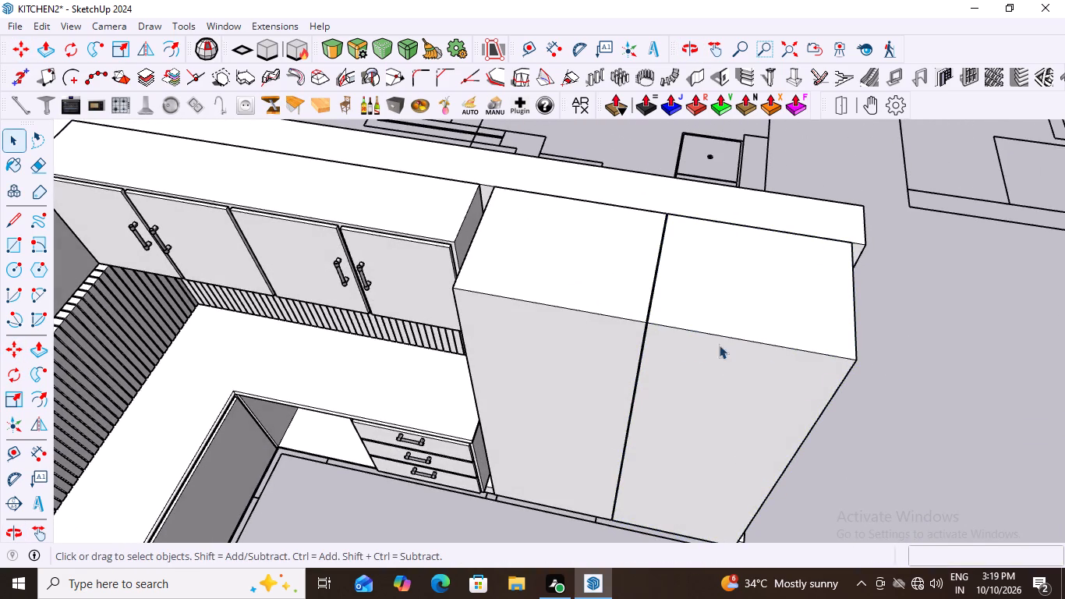
# Inspect the gap between the two tall blocks from above and their fronts and sides beside the wall cabinets and drawers.
pyautogui.moveTo(668, 331); pyautogui.dragTo(675, 451, button='middle')
pyautogui.scroll(11, 634, 307)
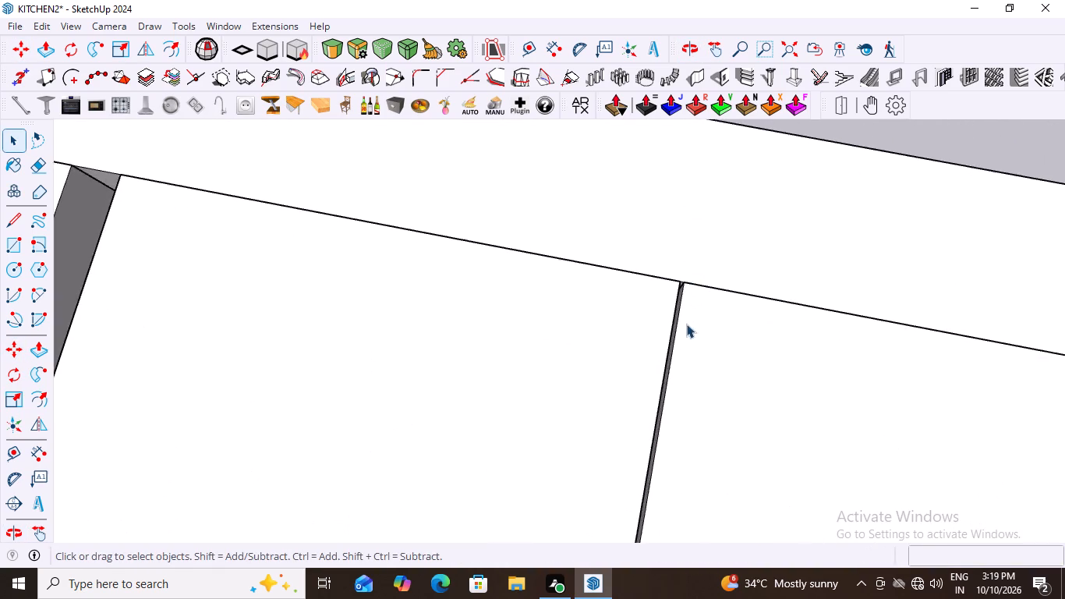
pyautogui.scroll(8, 686, 324)
pyautogui.scroll(-18, 549, 317)
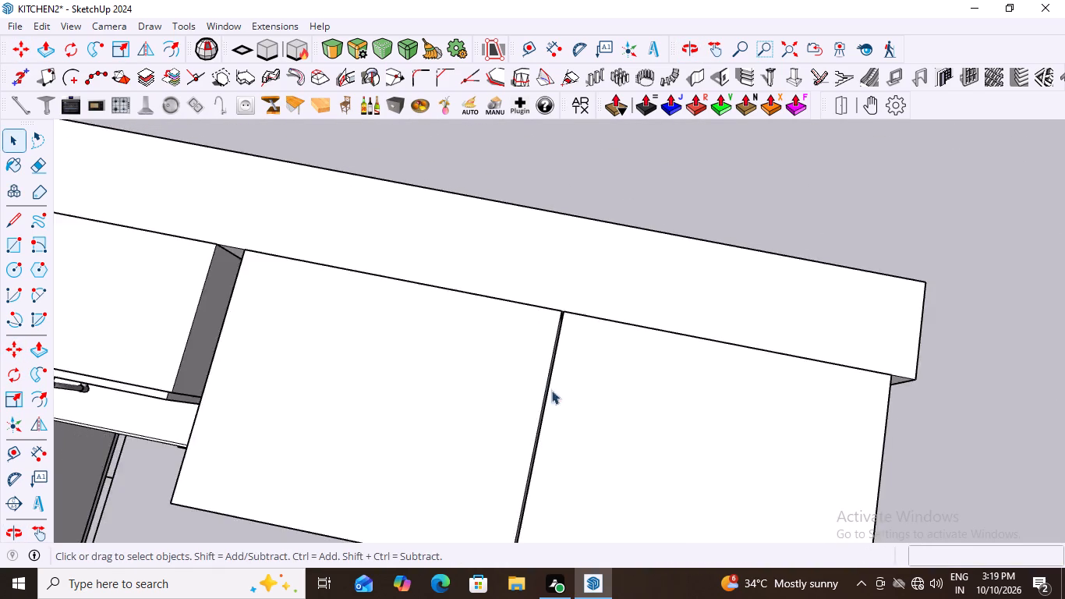
pyautogui.scroll(-1, 551, 390)
pyautogui.moveTo(655, 439); pyautogui.dragTo(701, 159, button='middle')
pyautogui.scroll(-6, 644, 276)
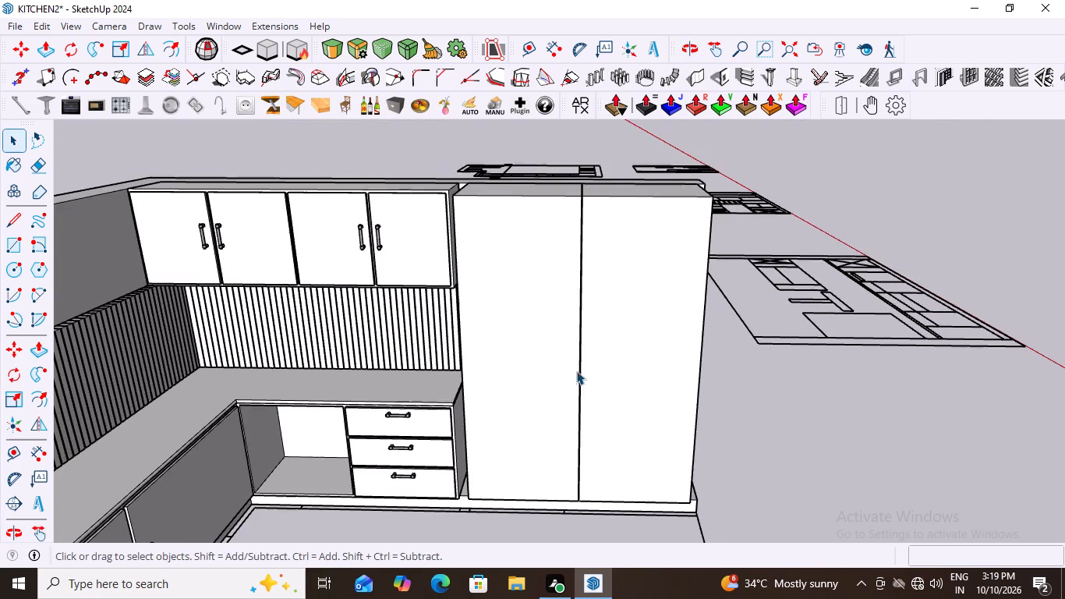
pyautogui.moveTo(608, 446); pyautogui.dragTo(741, 512, button='middle')
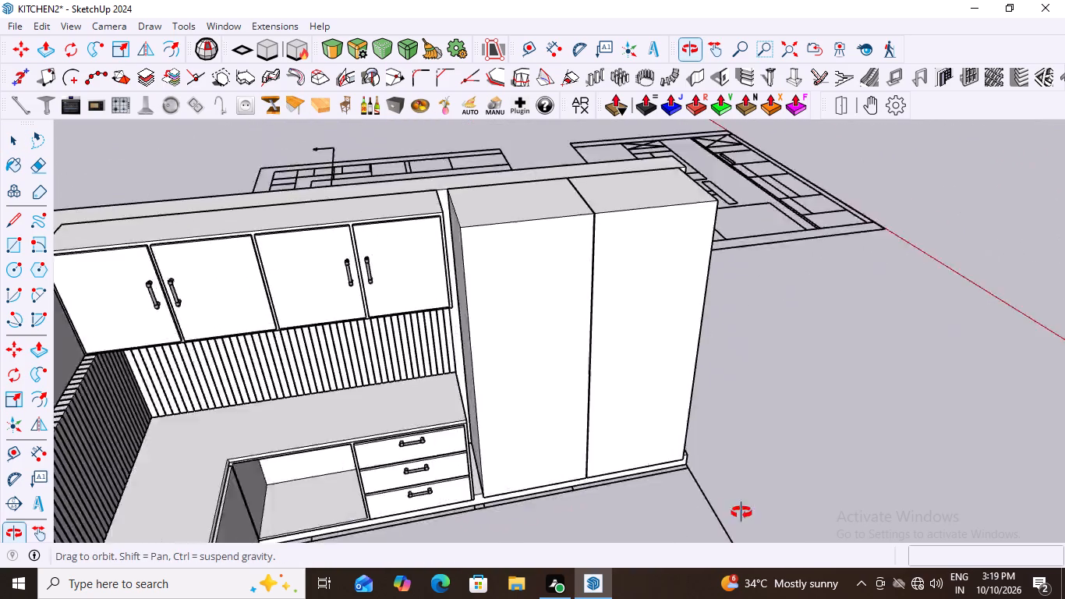
pyautogui.moveTo(741, 512); pyautogui.dragTo(634, 434, button='middle')
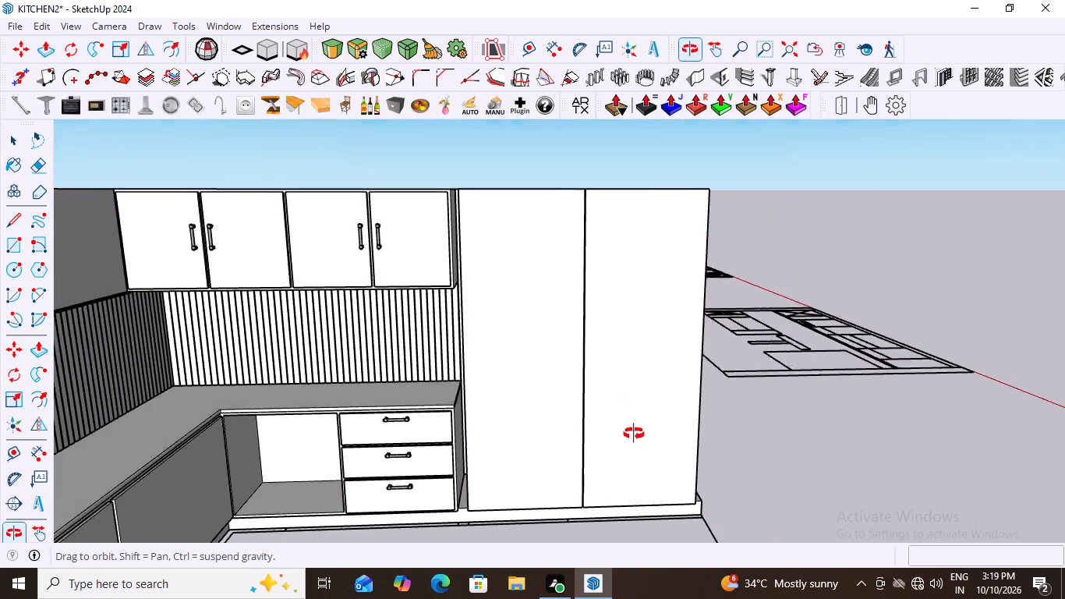
pyautogui.moveTo(634, 434); pyautogui.dragTo(479, 484, button='middle')
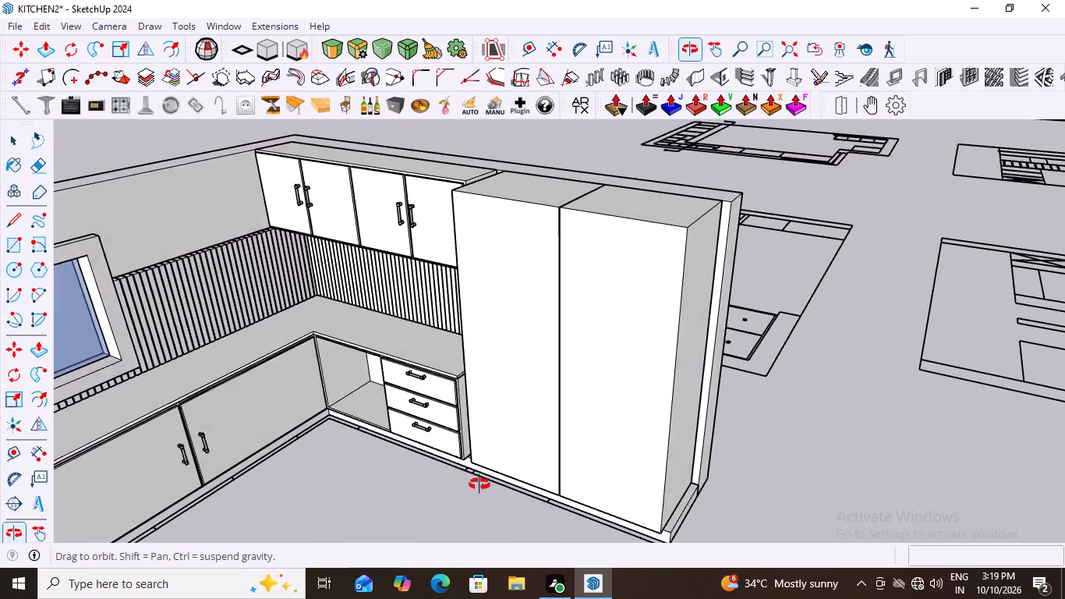
pyautogui.moveTo(479, 484); pyautogui.dragTo(487, 485, button='middle')
# Review the whole L-shaped kitchen from several angles, checking how the two tall blocks sit with the cabinets, countertop and plinth.
pyautogui.scroll(-1, 489, 485)
pyautogui.scroll(-13, 586, 438)
pyautogui.moveTo(583, 466); pyautogui.dragTo(585, 466, button='middle')
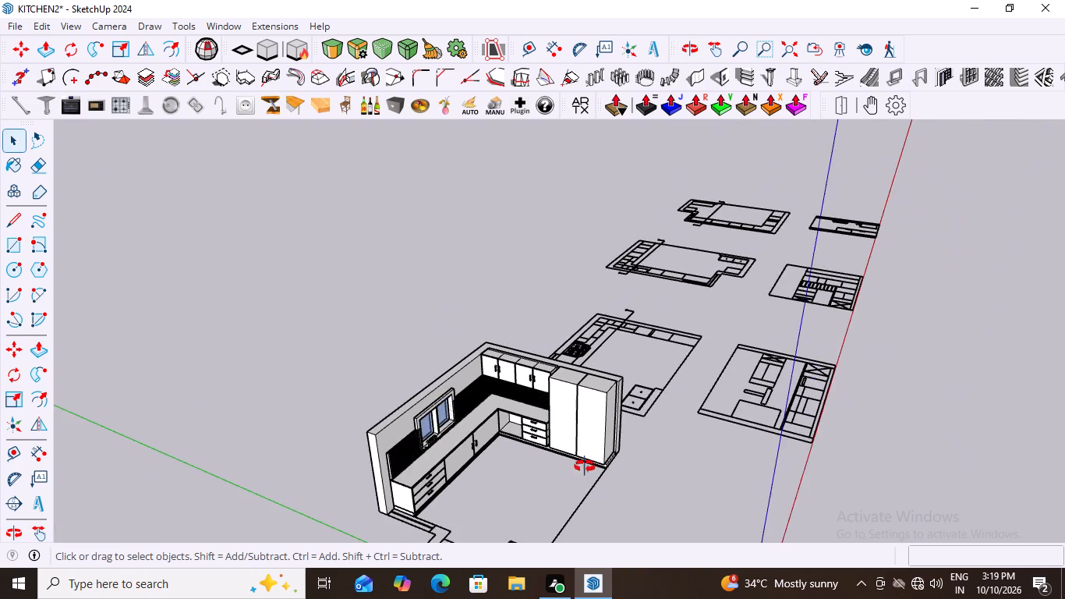
pyautogui.moveTo(585, 466); pyautogui.dragTo(695, 396, button='middle')
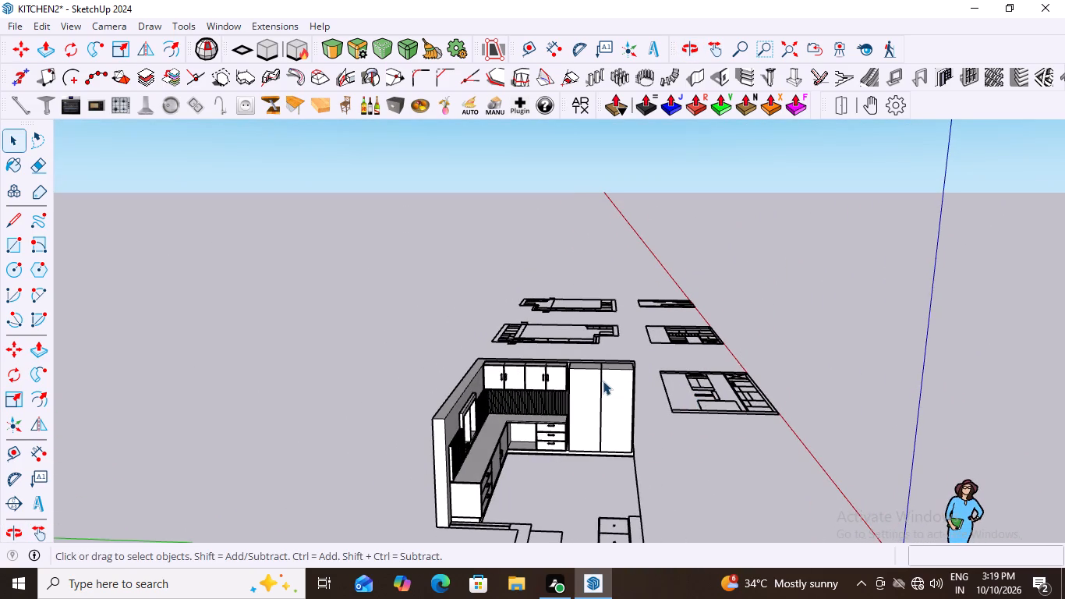
pyautogui.scroll(9, 606, 380)
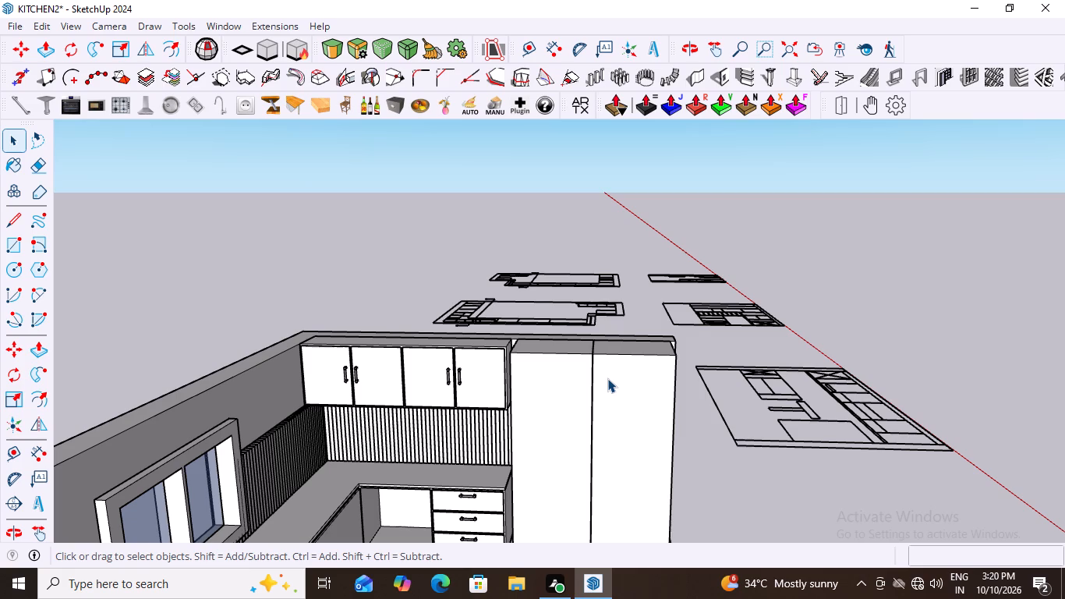
pyautogui.scroll(-10, 607, 378)
pyautogui.moveTo(596, 441); pyautogui.dragTo(568, 494, button='middle')
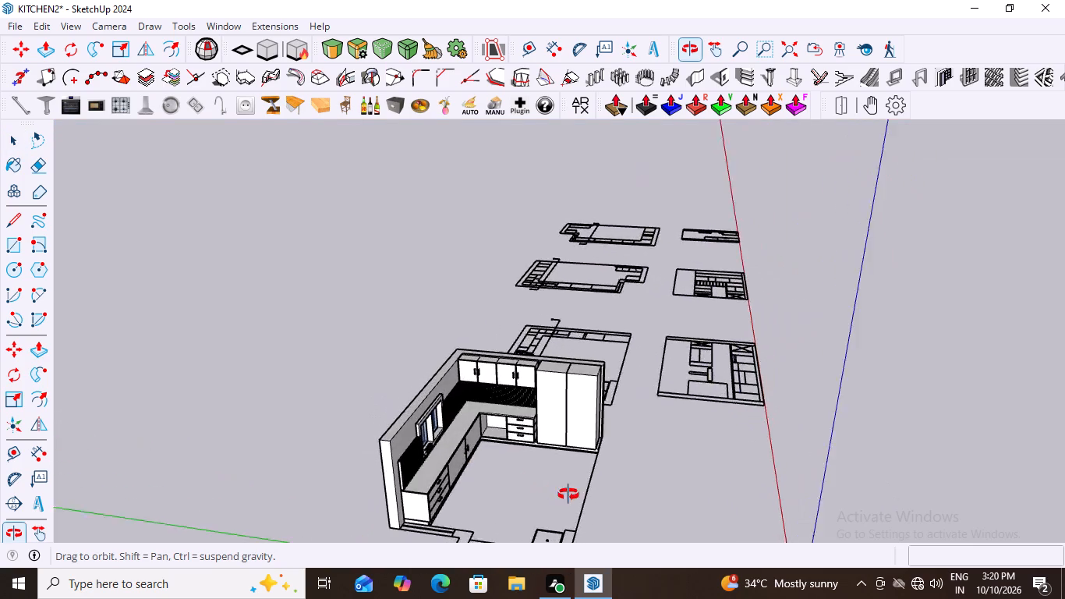
pyautogui.moveTo(568, 494); pyautogui.dragTo(580, 488, button='middle')
pyautogui.scroll(11, 524, 379)
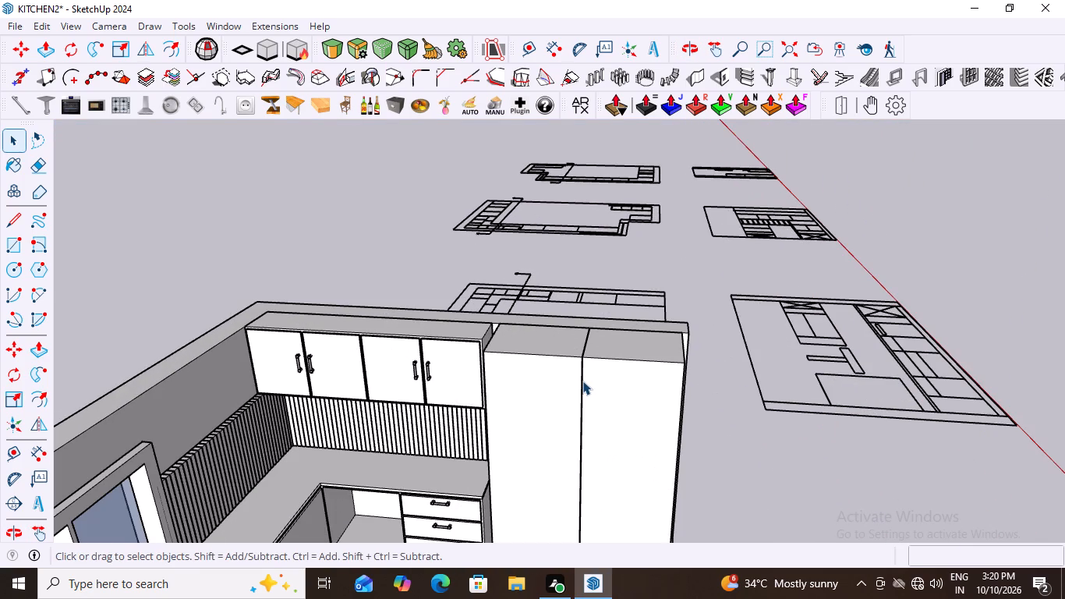
pyautogui.scroll(-2, 582, 381)
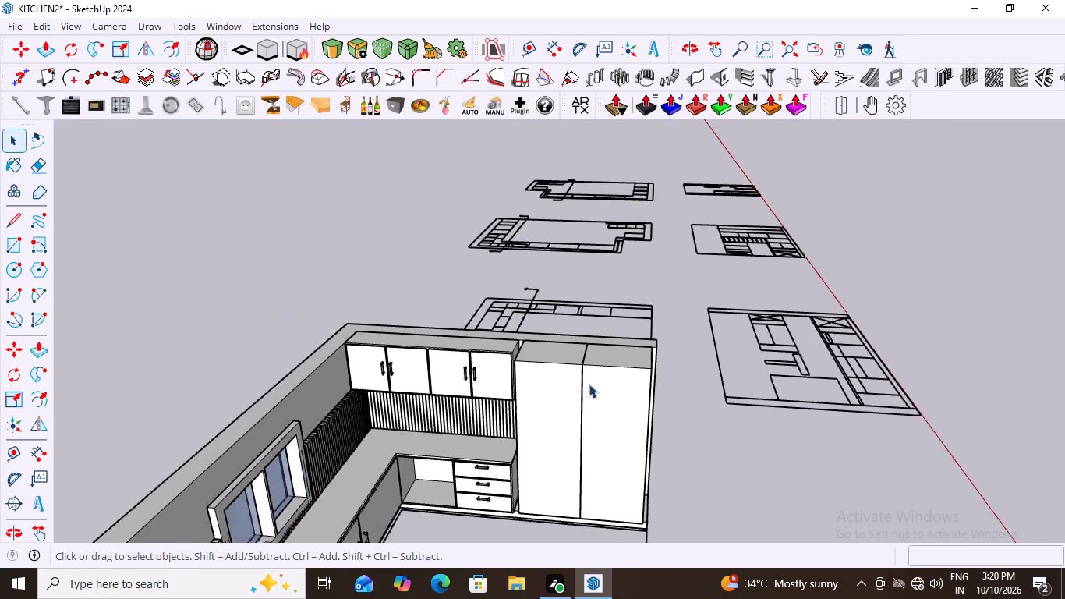
pyautogui.scroll(-7, 589, 384)
pyautogui.moveTo(718, 473); pyautogui.dragTo(491, 498, button='middle')
pyautogui.scroll(2, 491, 498)
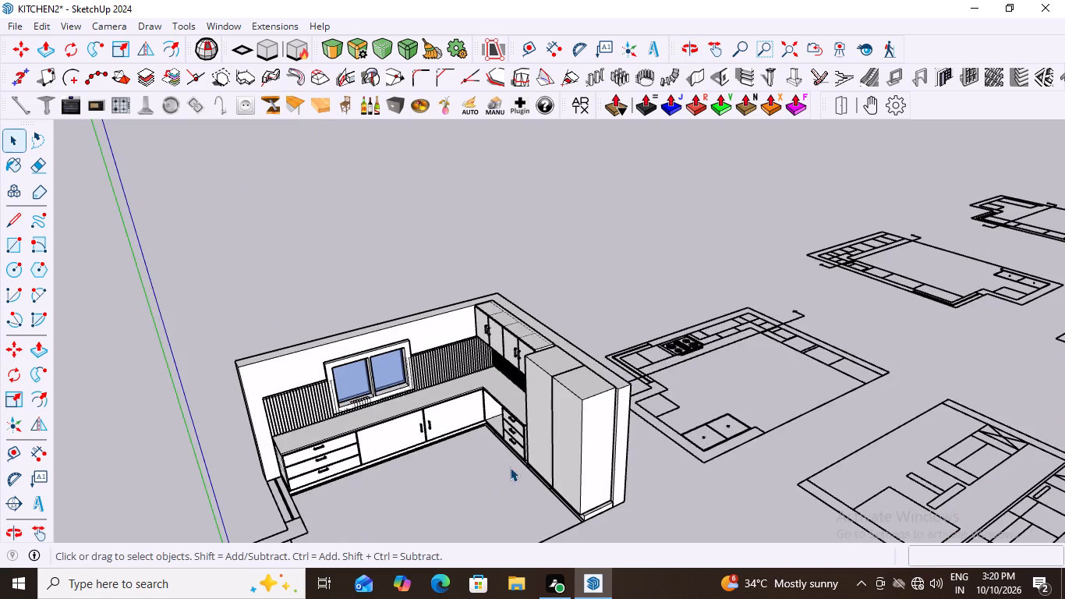
pyautogui.scroll(5, 514, 466)
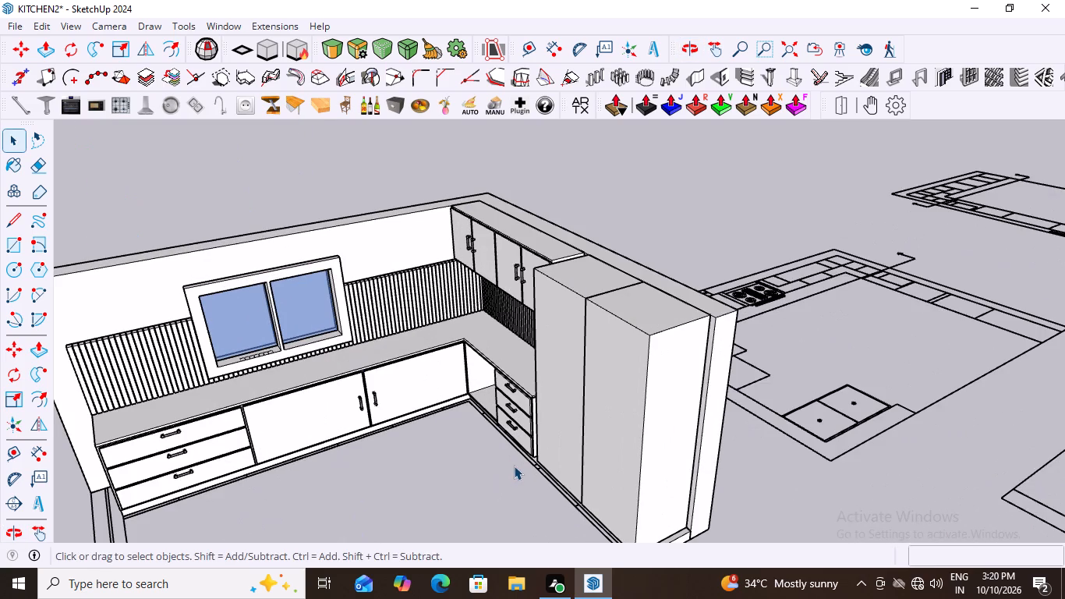
pyautogui.scroll(-8, 514, 466)
pyautogui.moveTo(536, 493); pyautogui.dragTo(804, 484, button='middle')
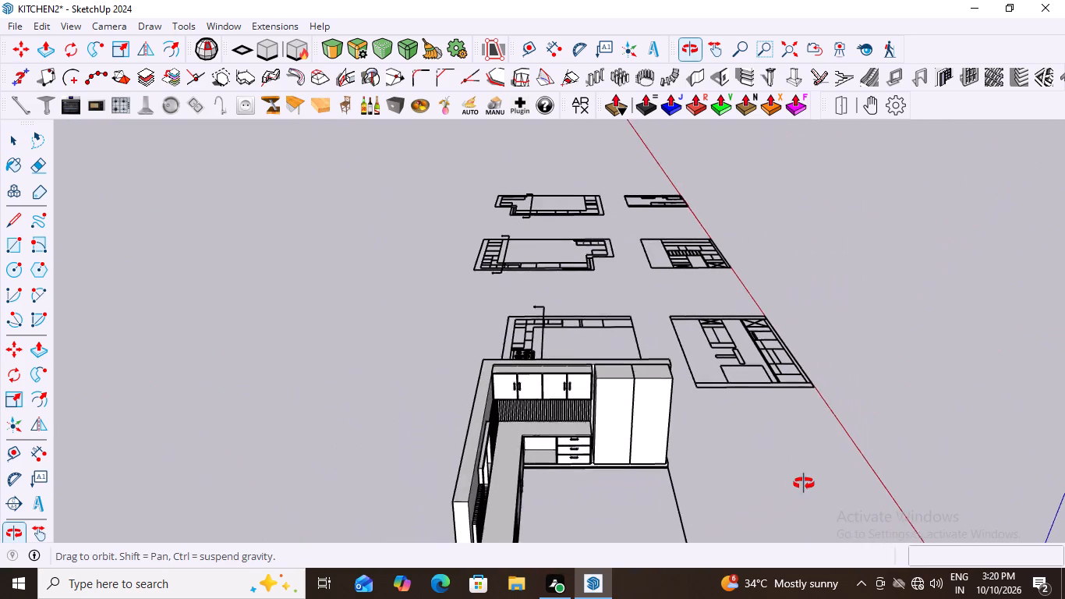
pyautogui.moveTo(804, 484); pyautogui.dragTo(805, 484, button='middle')
pyautogui.scroll(3, 656, 410)
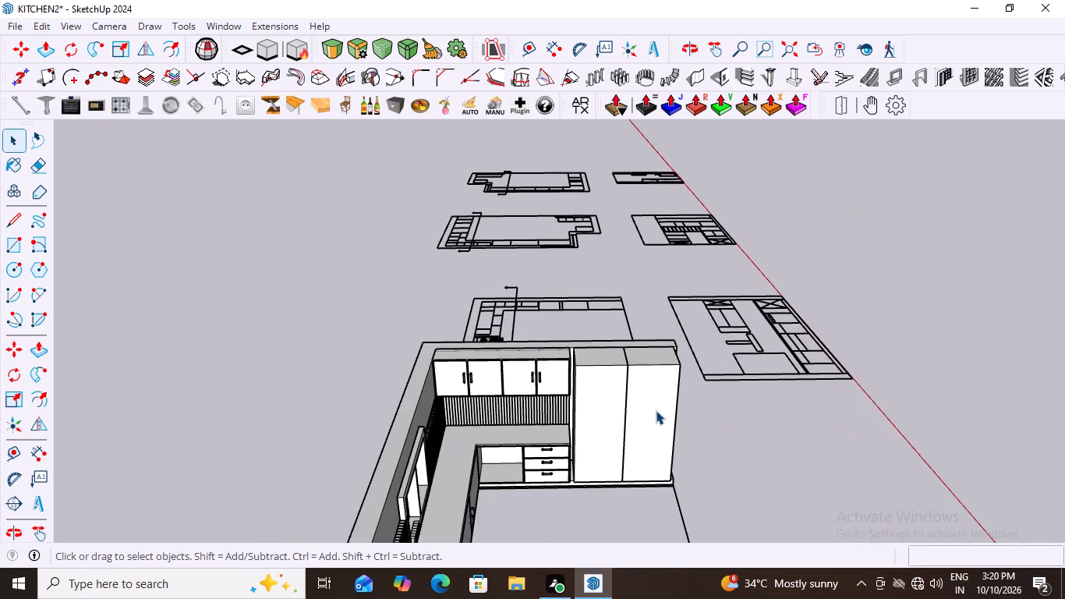
pyautogui.scroll(9, 656, 410)
pyautogui.scroll(1, 578, 389)
pyautogui.moveTo(578, 389); pyautogui.dragTo(578, 385, button='middle')
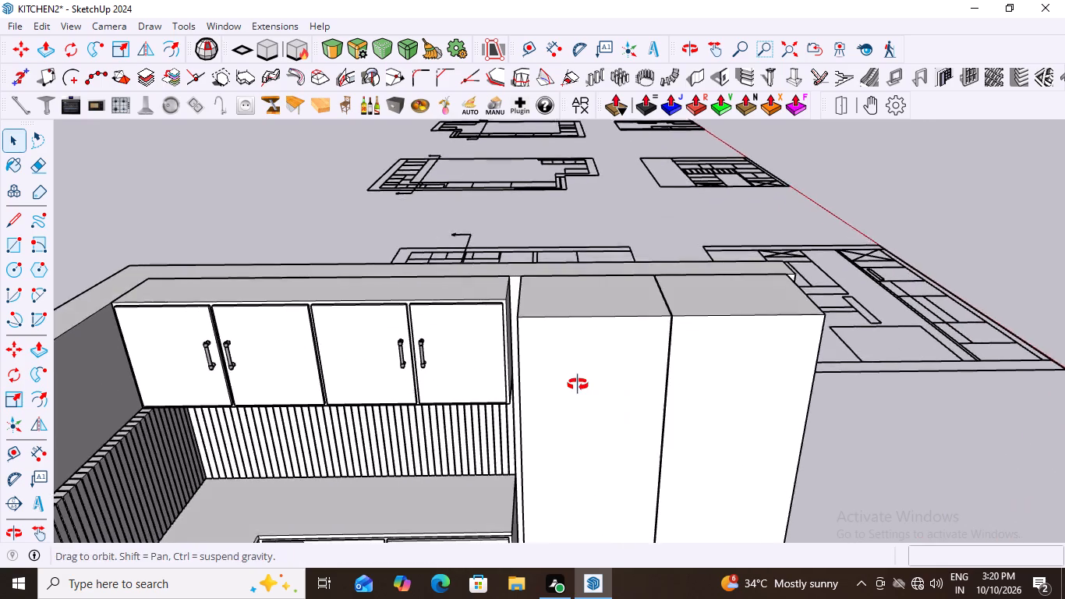
pyautogui.moveTo(578, 385); pyautogui.dragTo(577, 321, button='middle')
pyautogui.scroll(-9, 577, 321)
pyautogui.scroll(3, 598, 512)
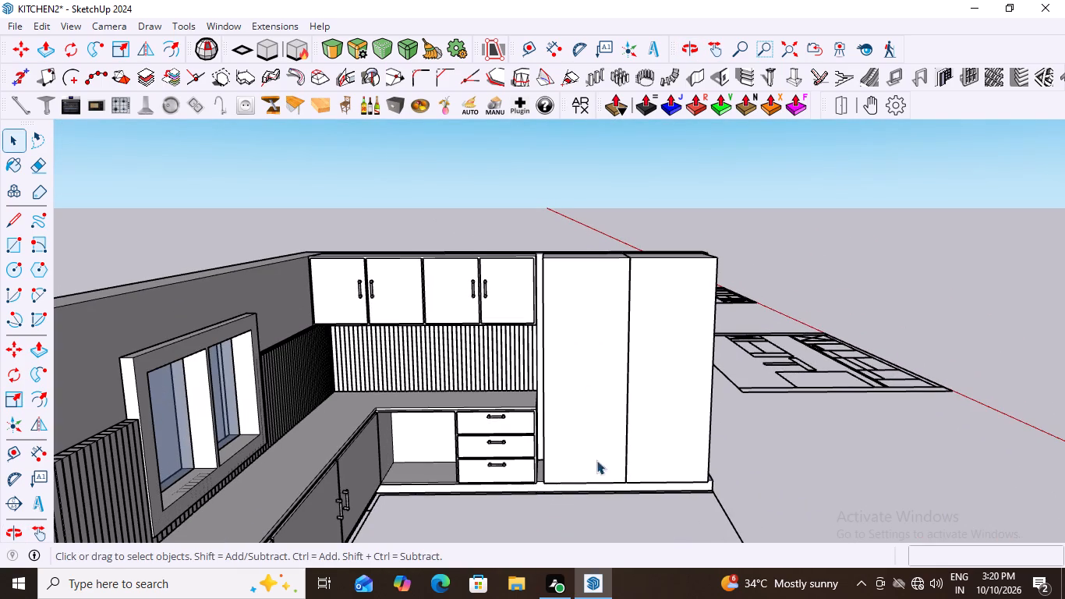
# Open the tall block next to the drawer unit for editing and divide its front top edge into 2 segments.
pyautogui.doubleClick(600, 334)
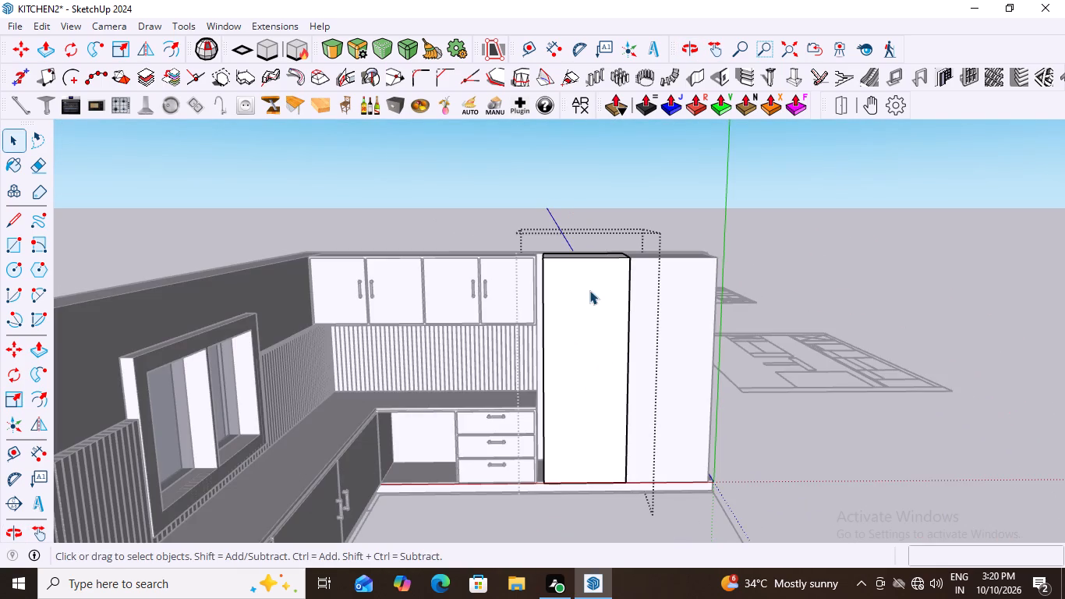
pyautogui.click(589, 290)
pyautogui.scroll(10, 583, 239)
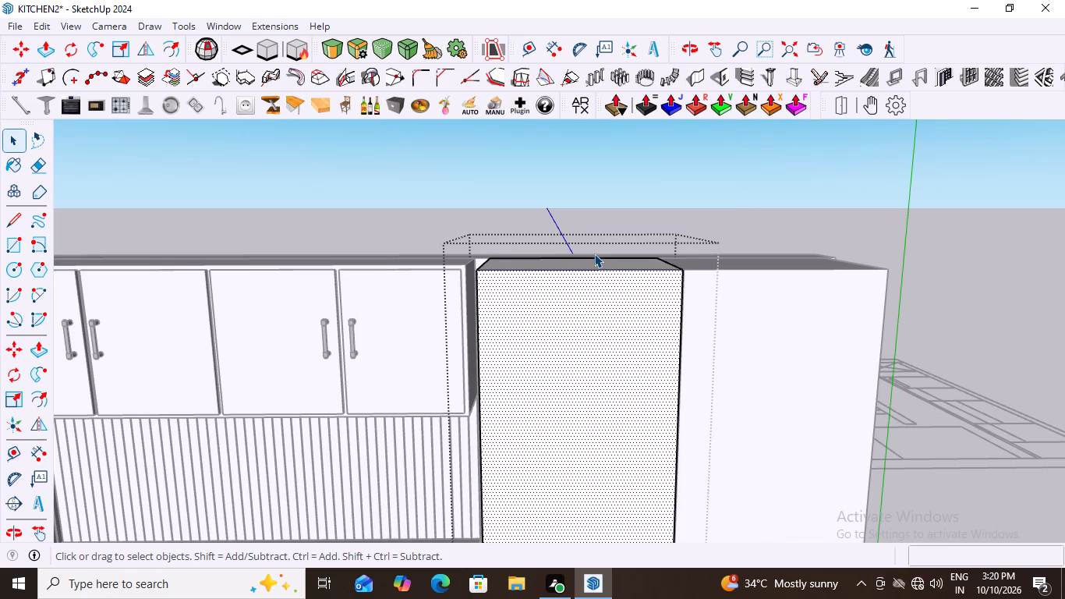
pyautogui.scroll(4, 562, 296)
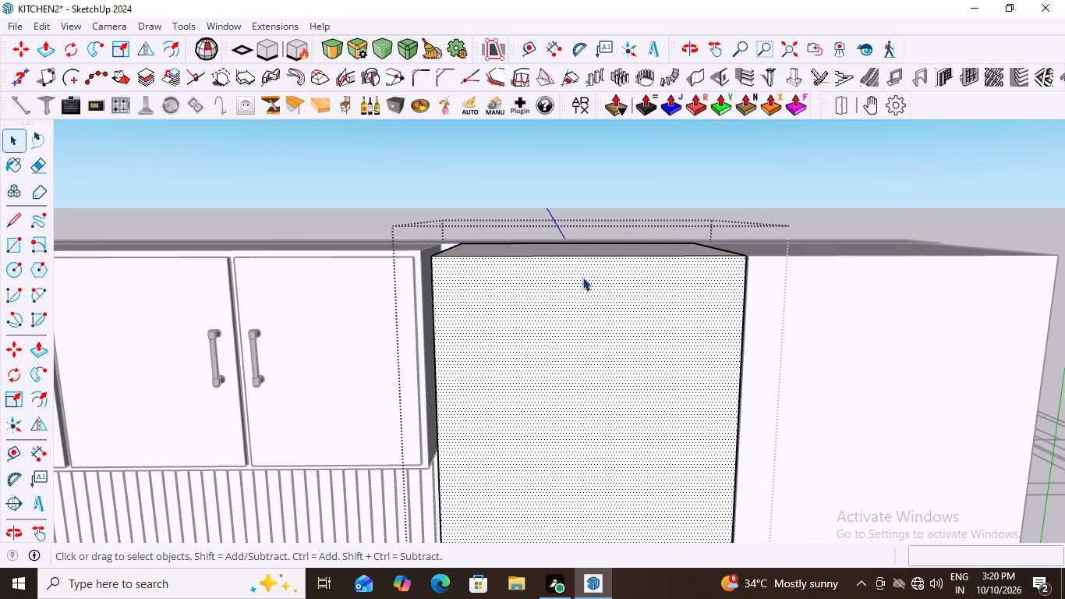
pyautogui.click(582, 289)
pyautogui.click(569, 288)
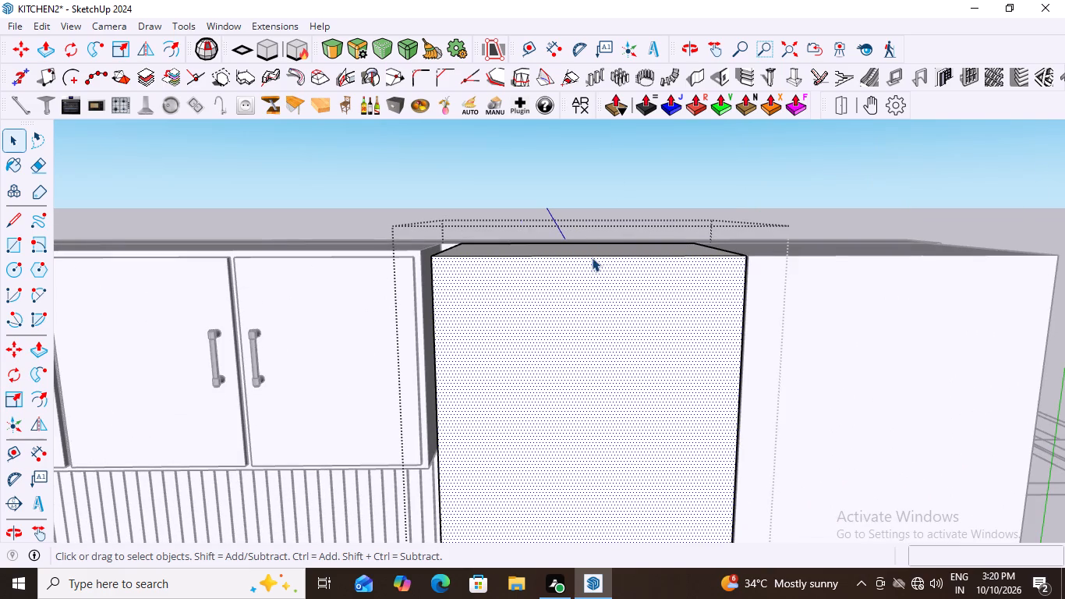
pyautogui.click(592, 256)
pyautogui.rightClick(592, 256)
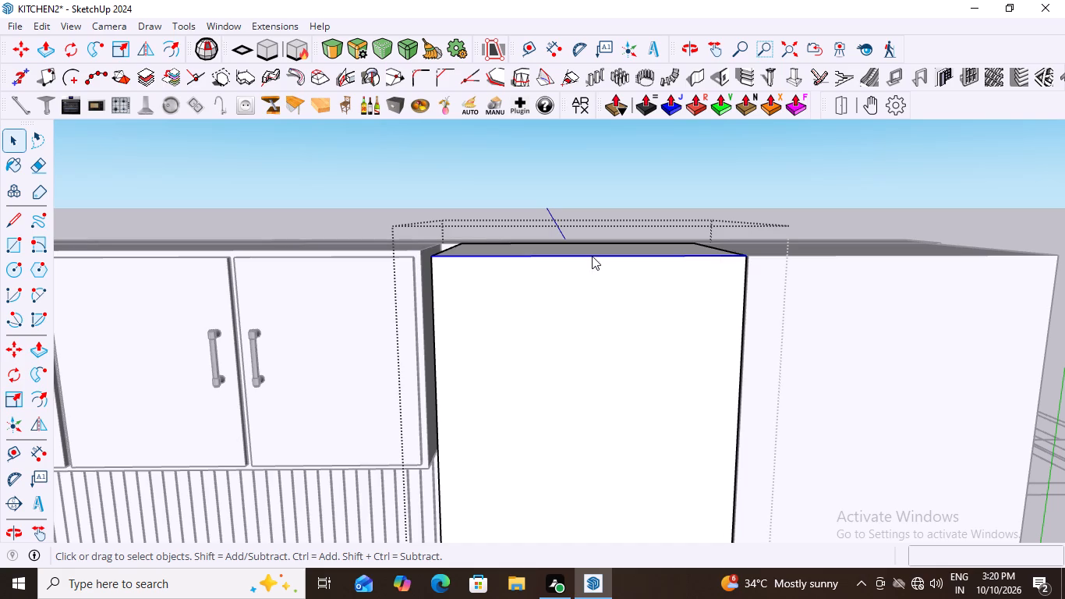
pyautogui.click(635, 360)
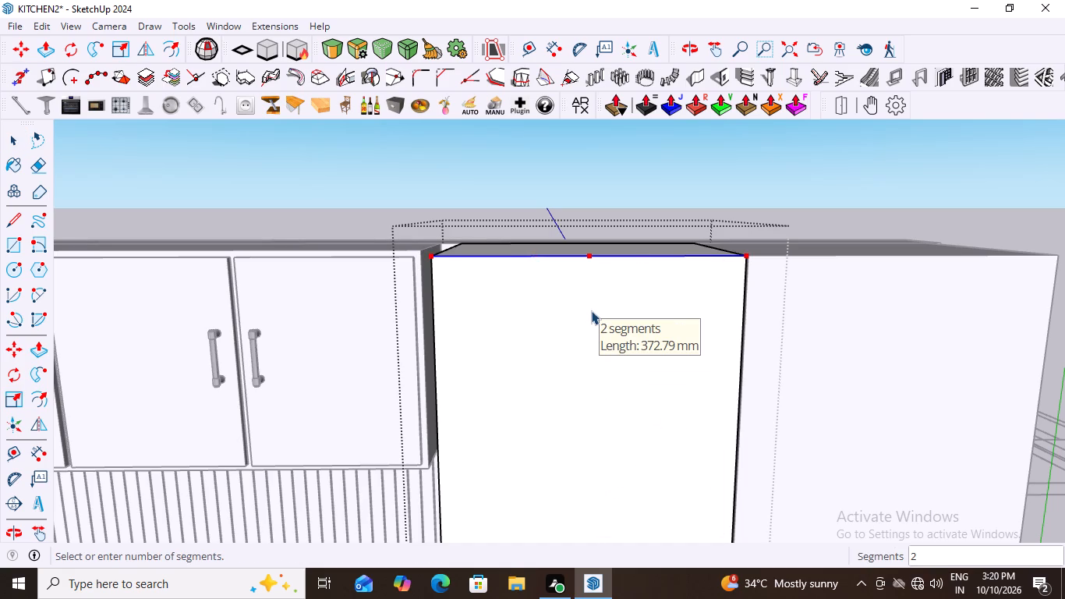
pyautogui.press('2')
pyautogui.press('Return')
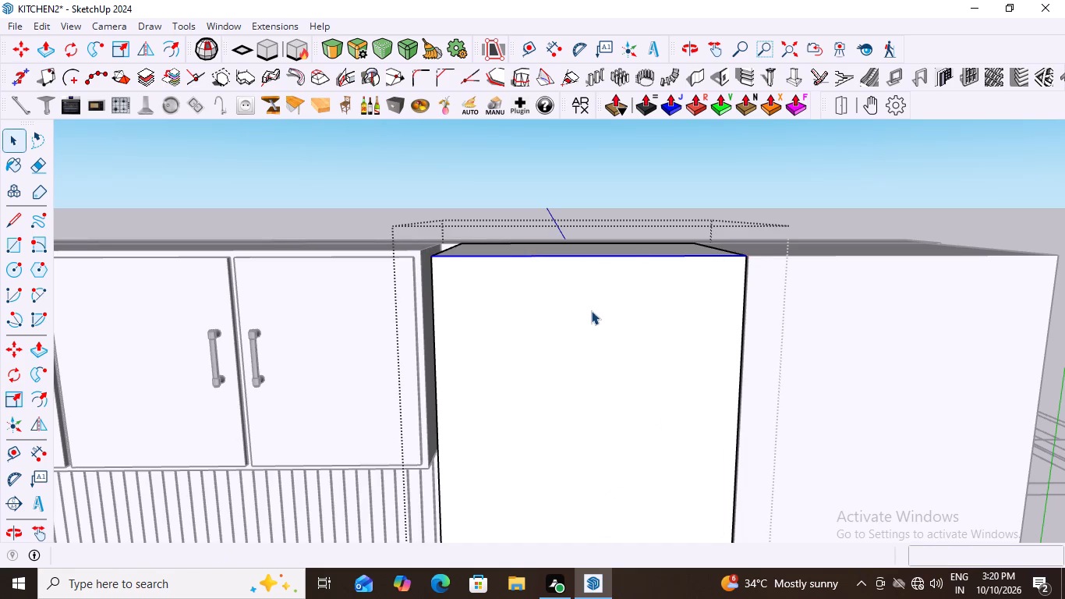
# Draw a 2040 mm vertical line down the tall block's front, from the top edge's midpoint to the bottom edge, and close the block.
pyautogui.press('l')
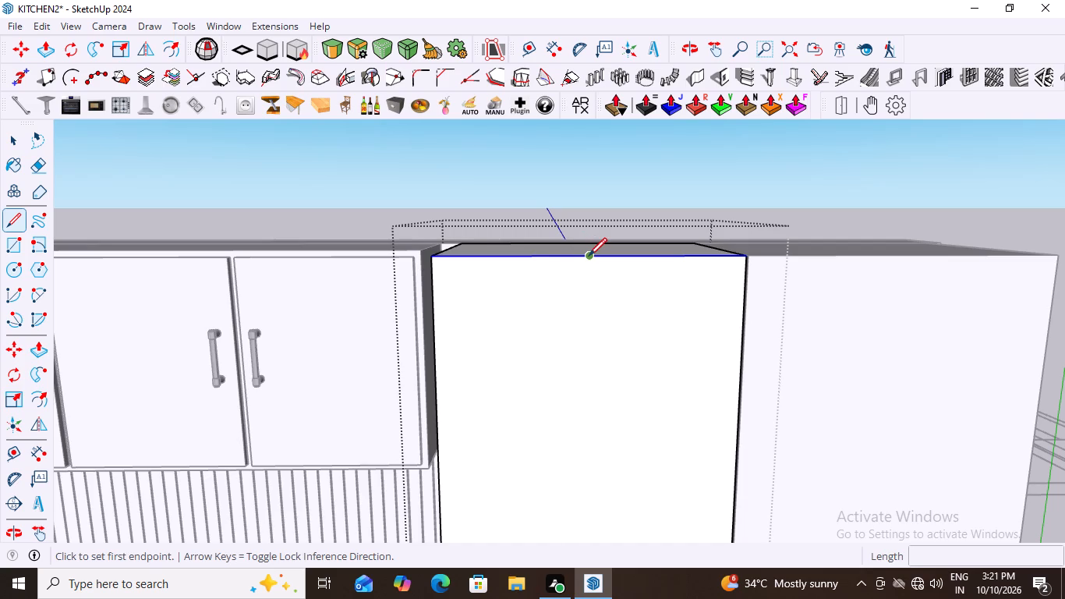
pyautogui.click(589, 256)
pyautogui.scroll(-11, 631, 331)
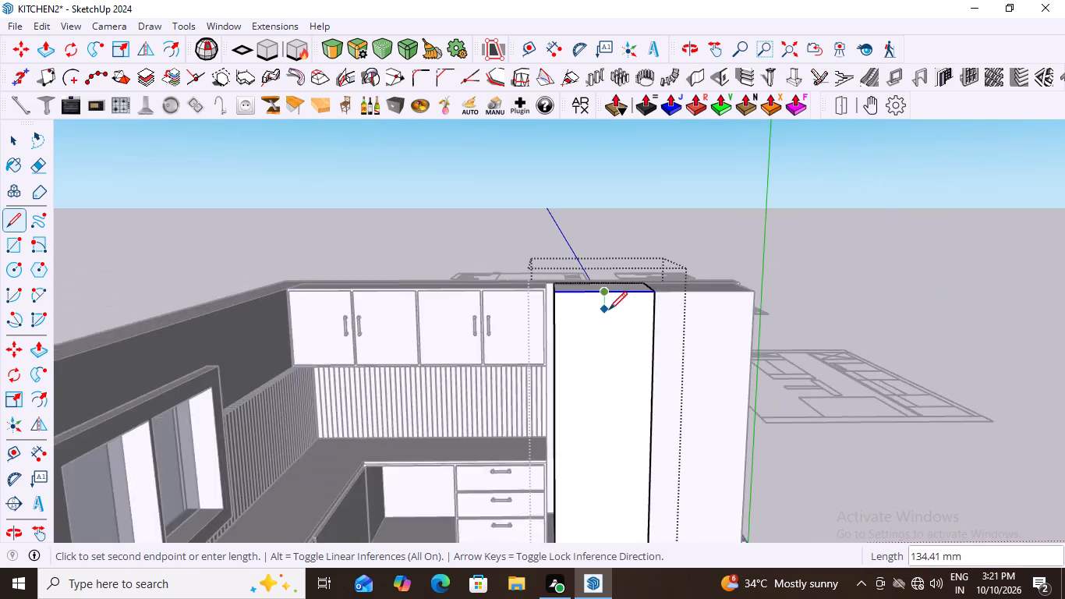
pyautogui.scroll(-8, 609, 310)
pyautogui.scroll(11, 623, 505)
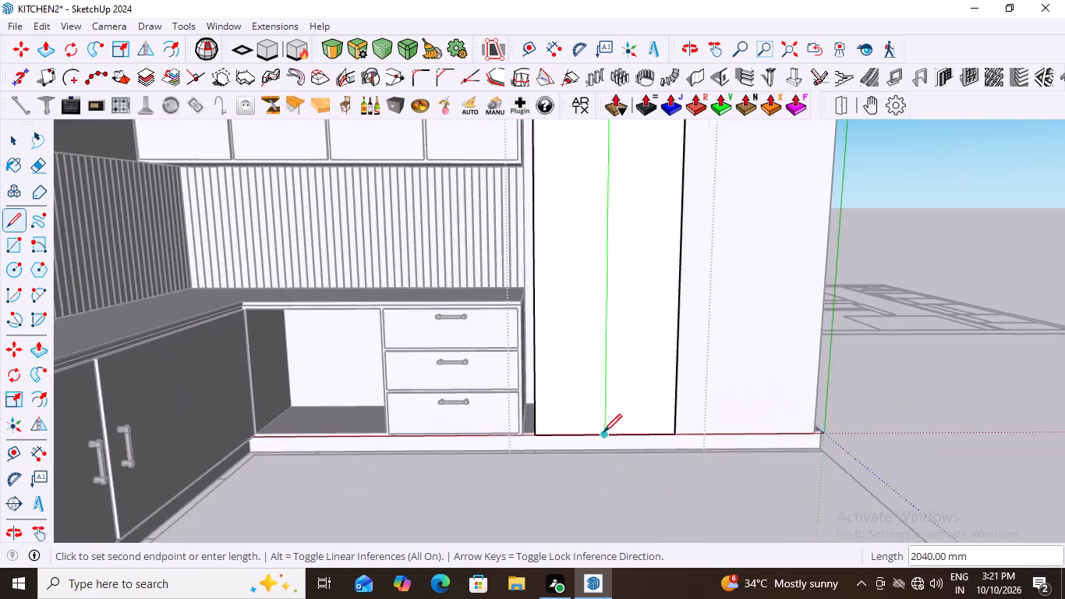
pyautogui.scroll(4, 603, 432)
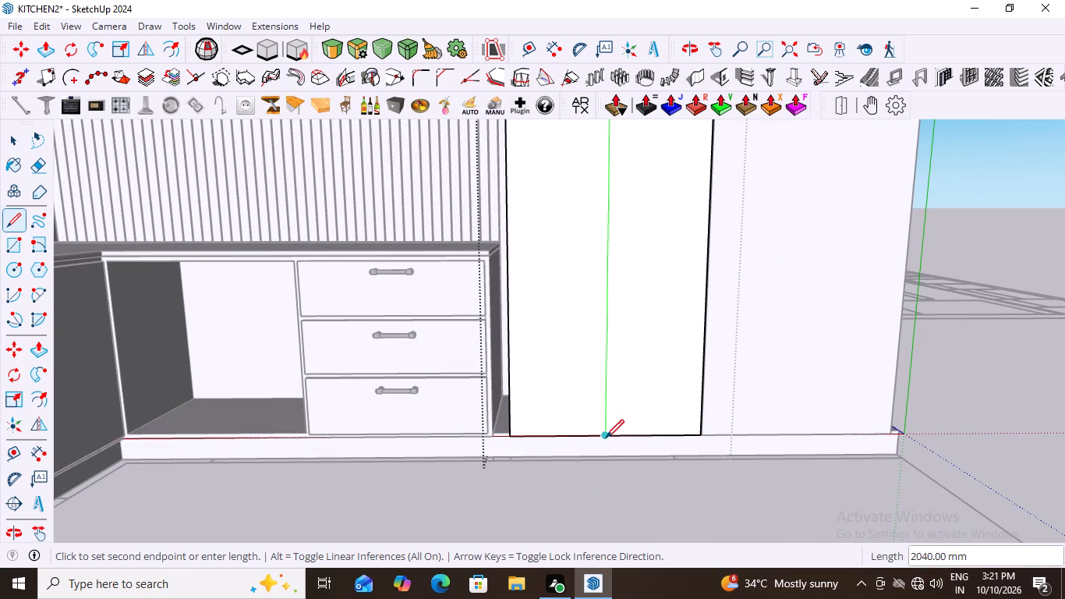
pyautogui.click(606, 438)
pyautogui.scroll(-14, 567, 448)
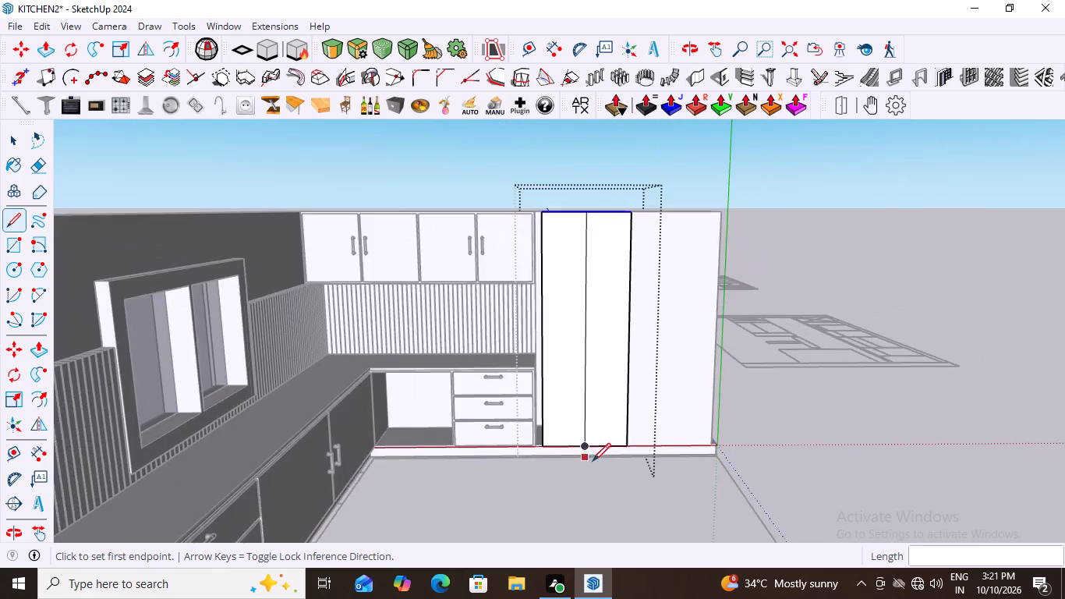
pyautogui.scroll(-2, 593, 461)
pyautogui.press('space')
pyautogui.click(768, 227)
# Review the kitchen from several angles, checking the vertically halved tall front against the wall cabinets, drawers and neighbouring tall block.
pyautogui.moveTo(551, 324); pyautogui.dragTo(523, 473, button='middle')
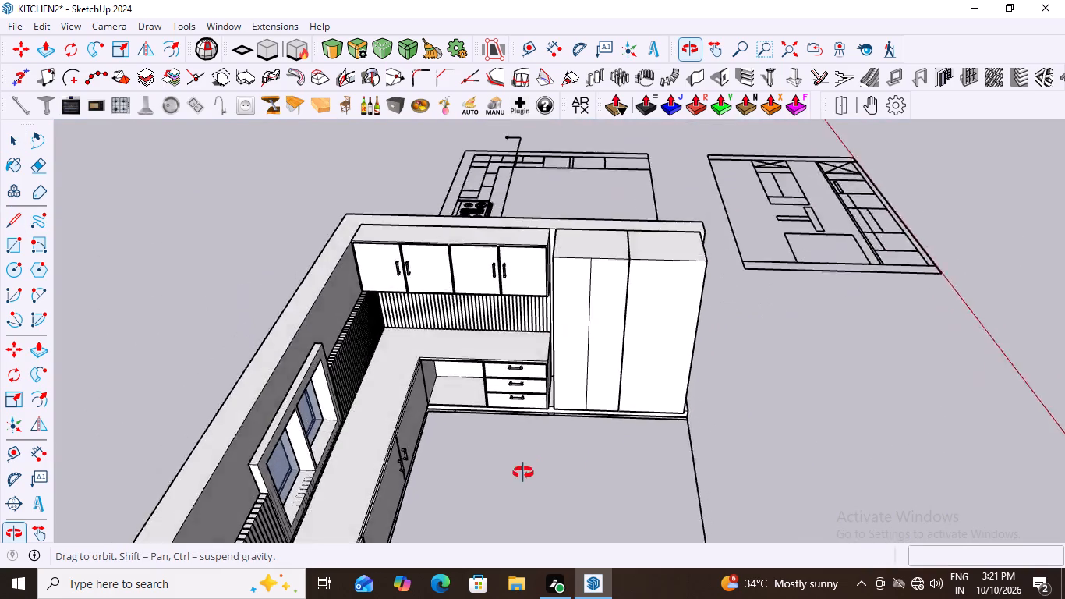
pyautogui.moveTo(523, 473); pyautogui.dragTo(363, 341, button='middle')
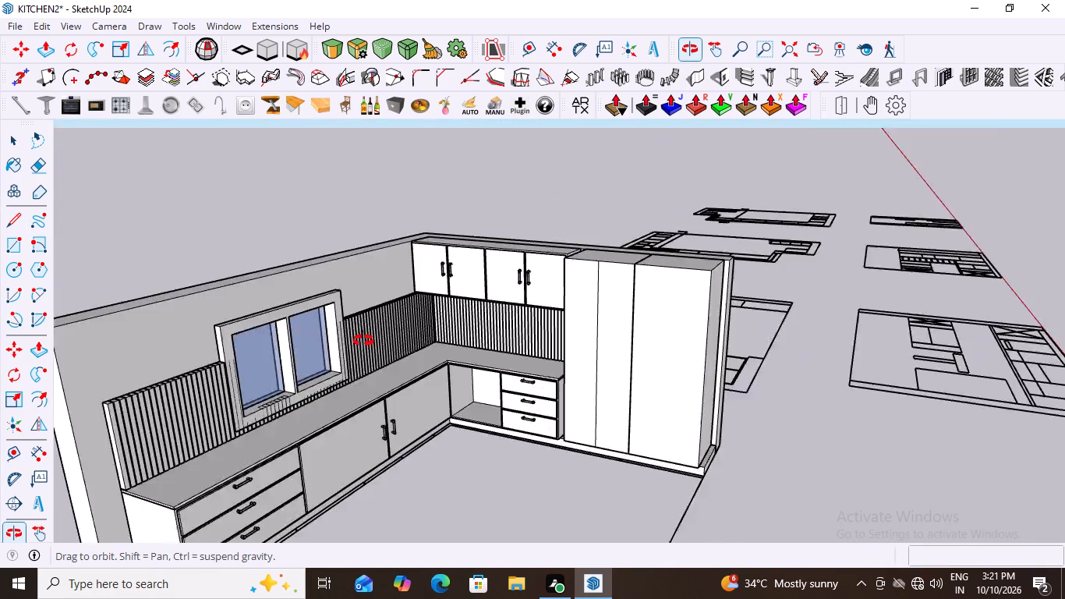
pyautogui.moveTo(363, 341); pyautogui.dragTo(335, 347, button='middle')
pyautogui.scroll(2, 510, 365)
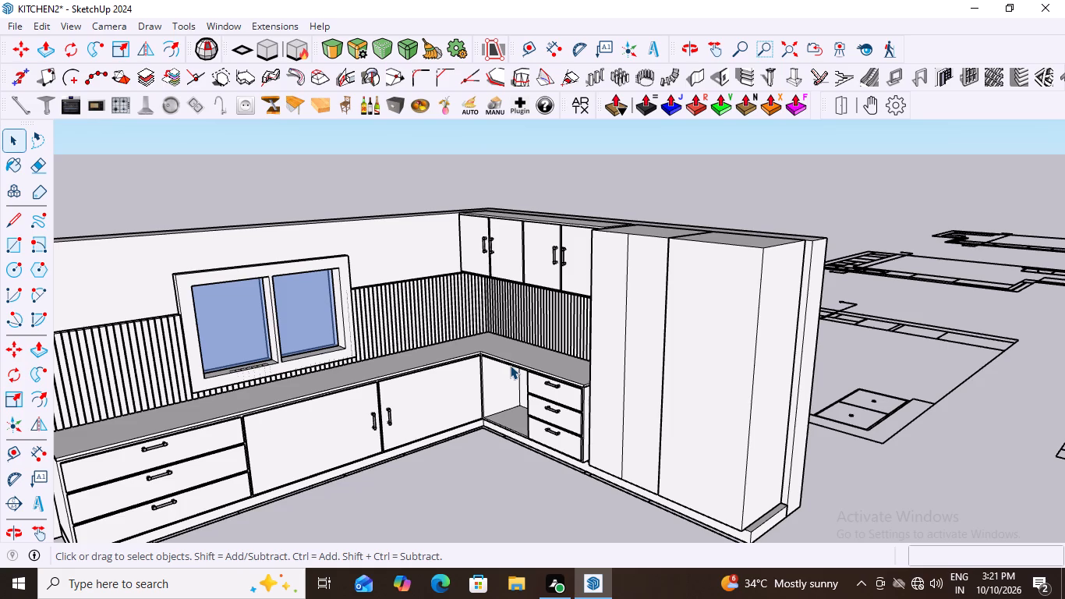
pyautogui.scroll(-6, 559, 322)
pyautogui.moveTo(656, 403); pyautogui.dragTo(789, 431, button='middle')
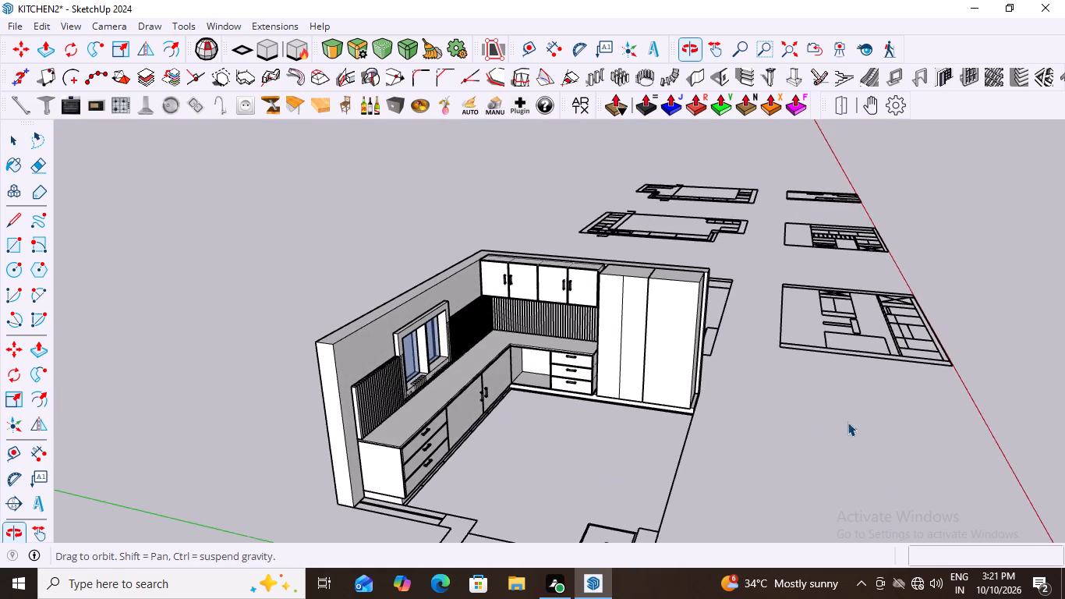
pyautogui.scroll(3, 637, 304)
pyautogui.moveTo(647, 337); pyautogui.dragTo(683, 349, button='middle')
# Reopen the halved tall block, copy both segments of its front top edge about 540 mm down the front, and close the block.
pyautogui.scroll(4, 649, 337)
pyautogui.moveTo(619, 298); pyautogui.dragTo(652, 300, button='middle')
pyautogui.scroll(4, 635, 299)
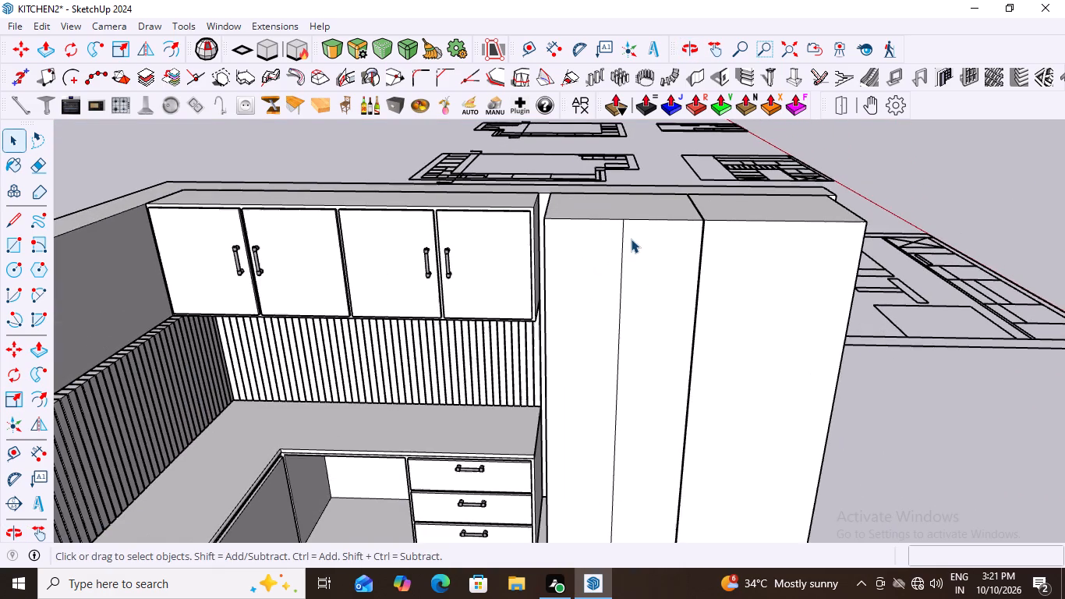
pyautogui.scroll(1, 631, 239)
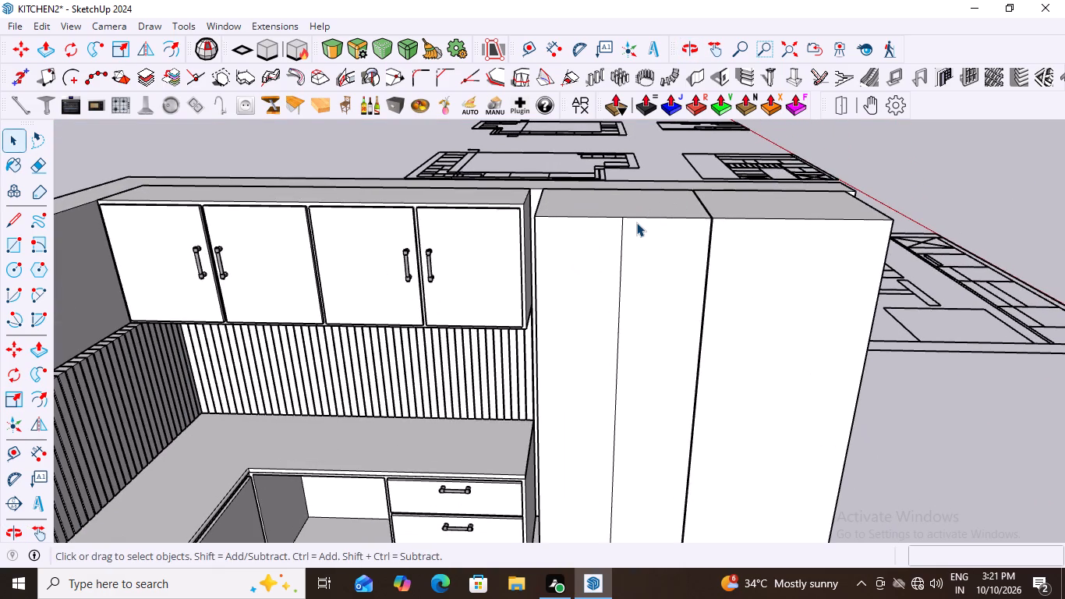
pyautogui.click(644, 218)
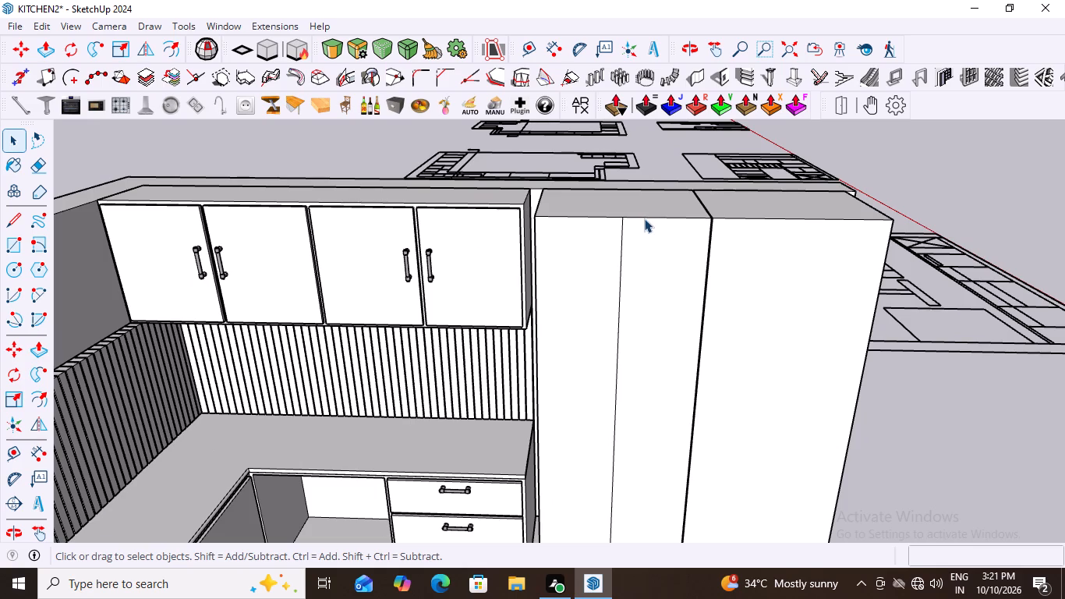
pyautogui.doubleClick(644, 218)
pyautogui.click(644, 218)
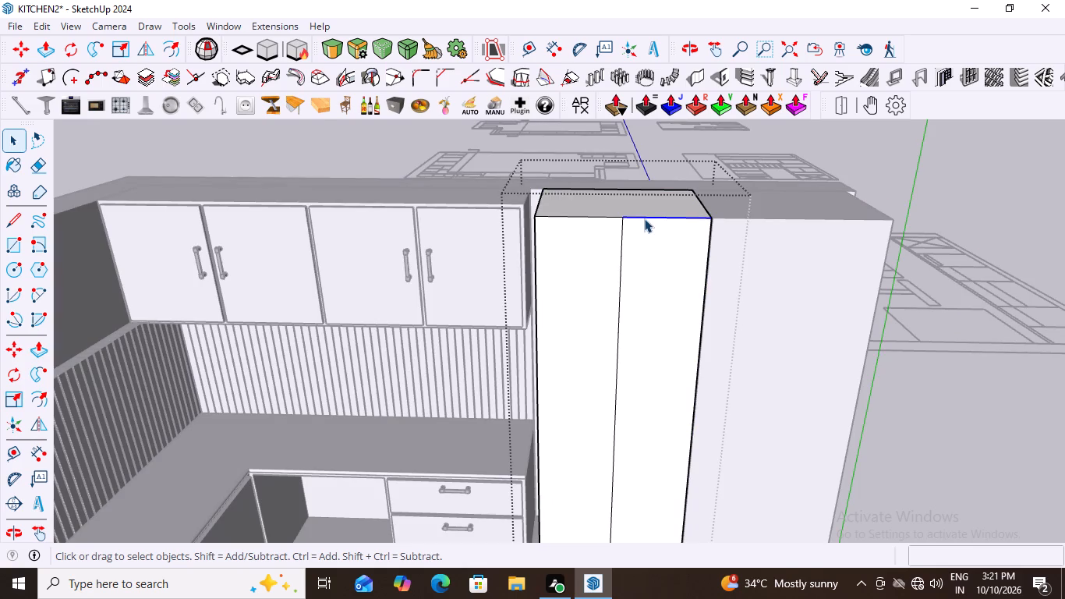
pyautogui.click(600, 216)
pyautogui.keyDown('shift'); pyautogui.click(632, 215); pyautogui.keyUp('shift')
pyautogui.keyDown('shift'); pyautogui.scroll(5, 594, 225); pyautogui.keyUp('shift')
pyautogui.scroll(-8, 663, 200)
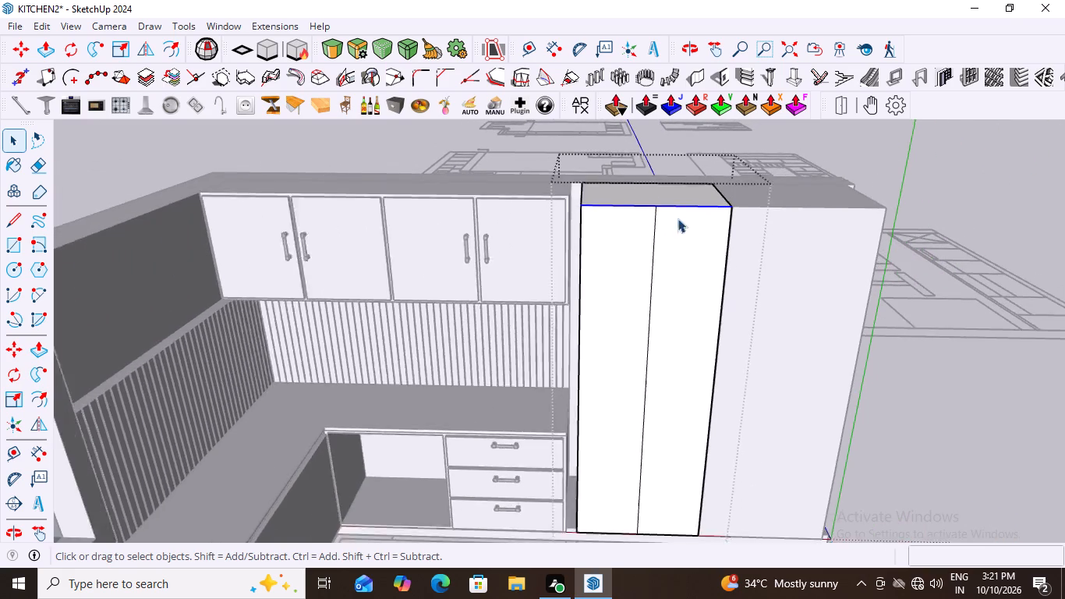
pyautogui.scroll(-1, 678, 218)
pyautogui.press('m')
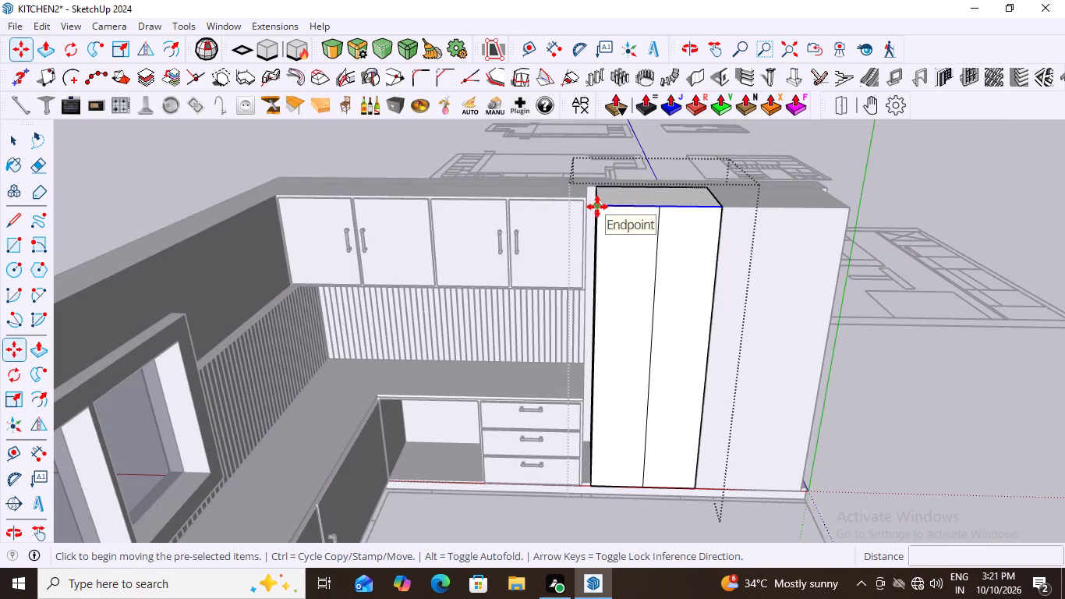
pyautogui.click(597, 207)
pyautogui.scroll(3, 599, 272)
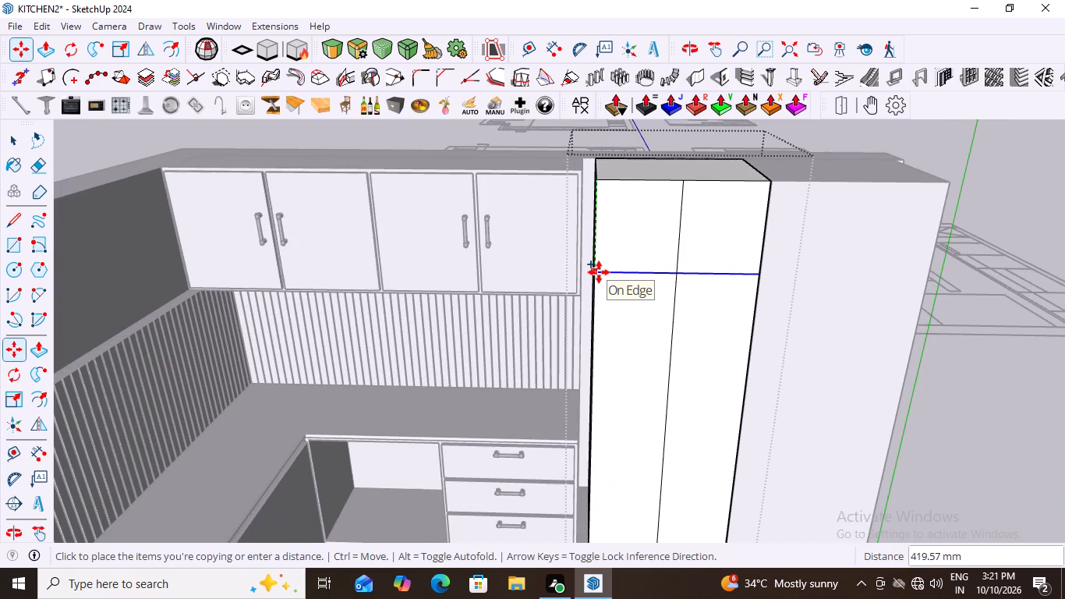
pyautogui.scroll(-2, 599, 272)
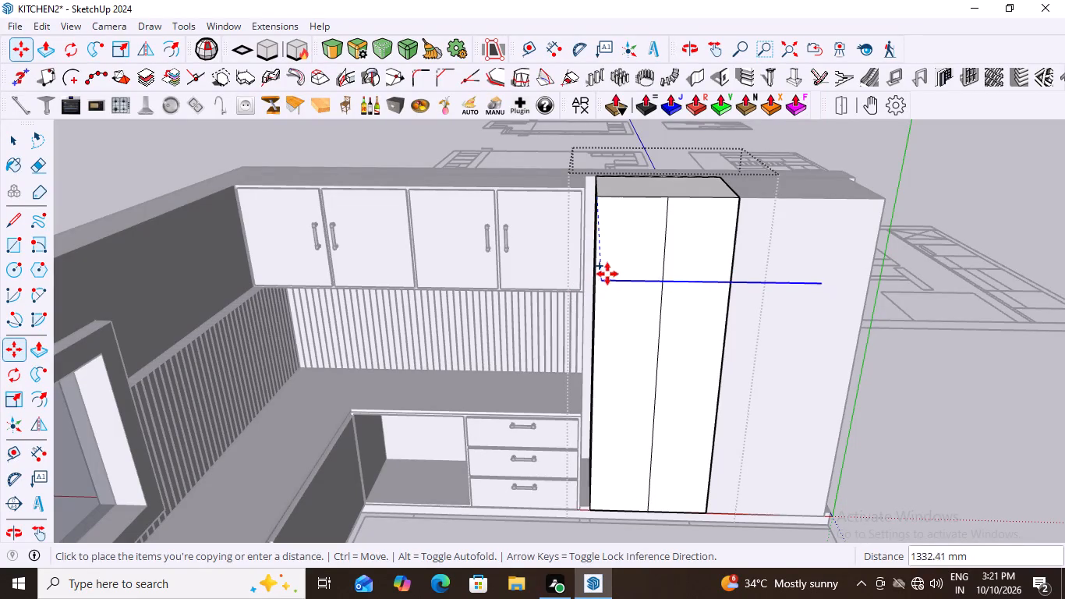
pyautogui.scroll(3, 601, 280)
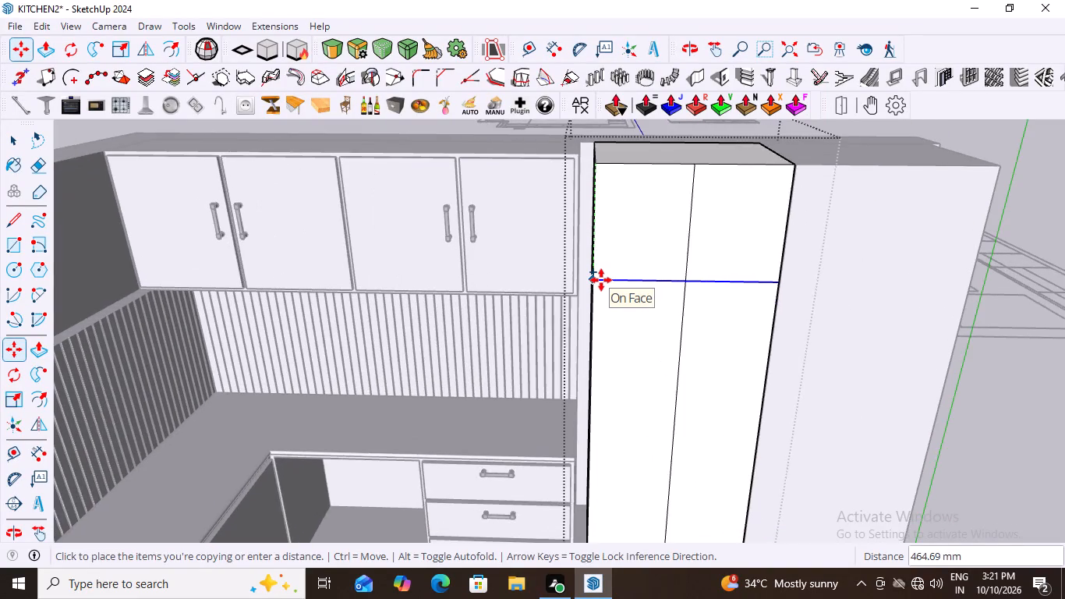
pyautogui.scroll(1, 601, 280)
pyautogui.scroll(-6, 601, 280)
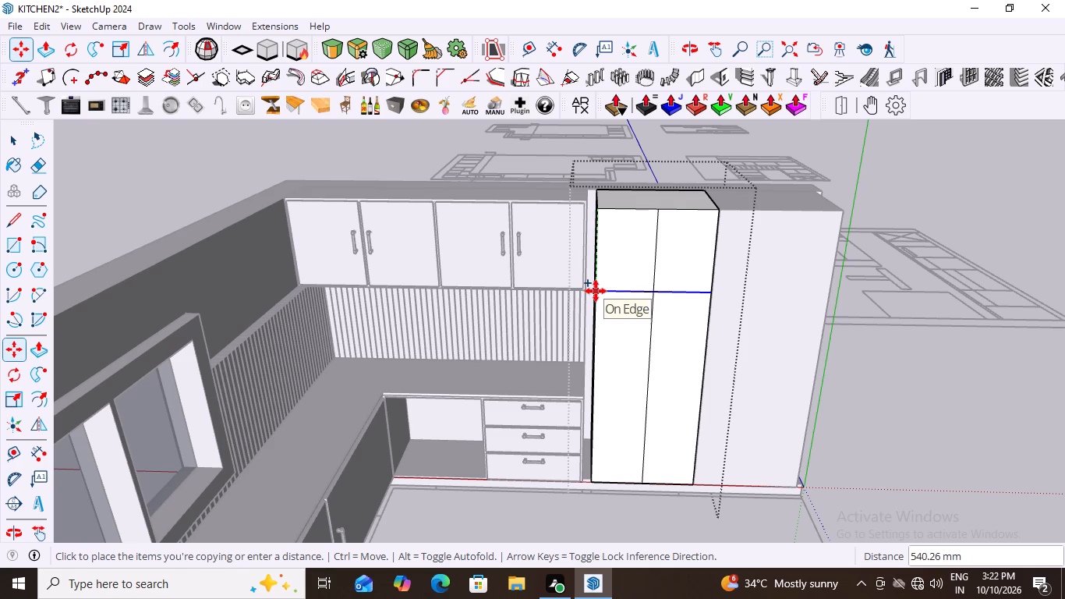
pyautogui.click(598, 292)
pyautogui.scroll(-8, 513, 308)
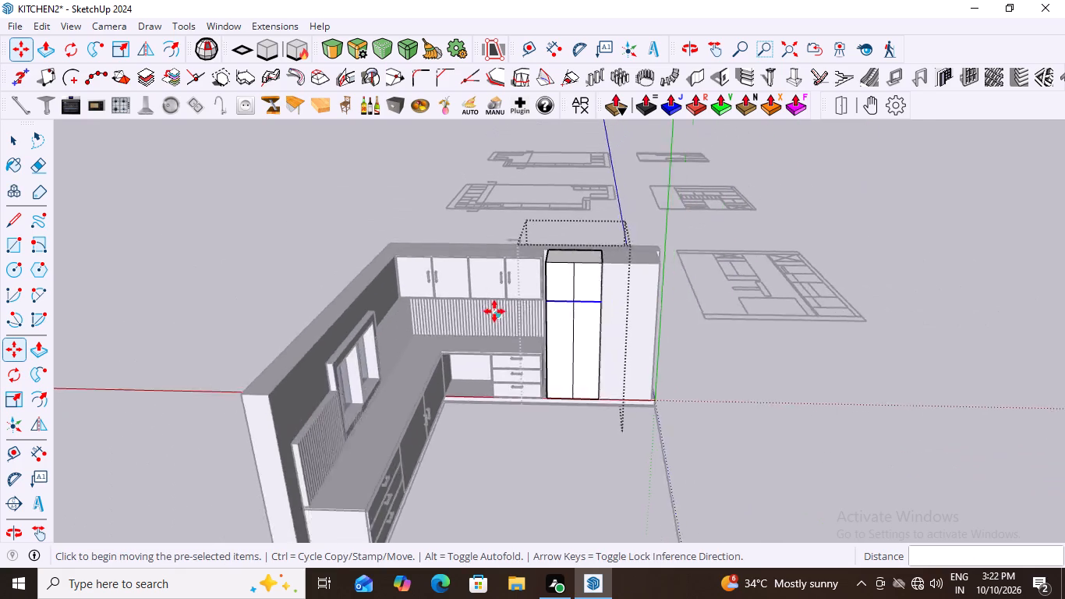
pyautogui.scroll(-2, 494, 311)
pyautogui.press('space')
pyautogui.click(748, 316)
# Open the outer tall block for editing and divide its front top edge into 2 segments.
pyautogui.middleClick(590, 331)
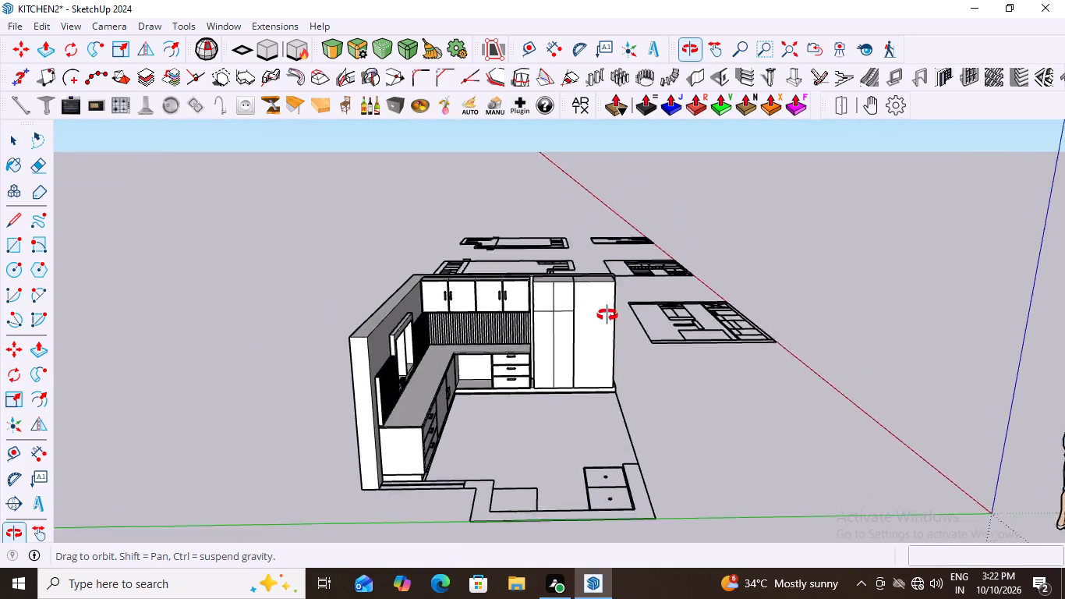
pyautogui.scroll(11, 568, 307)
pyautogui.moveTo(618, 326); pyautogui.dragTo(499, 332, button='middle')
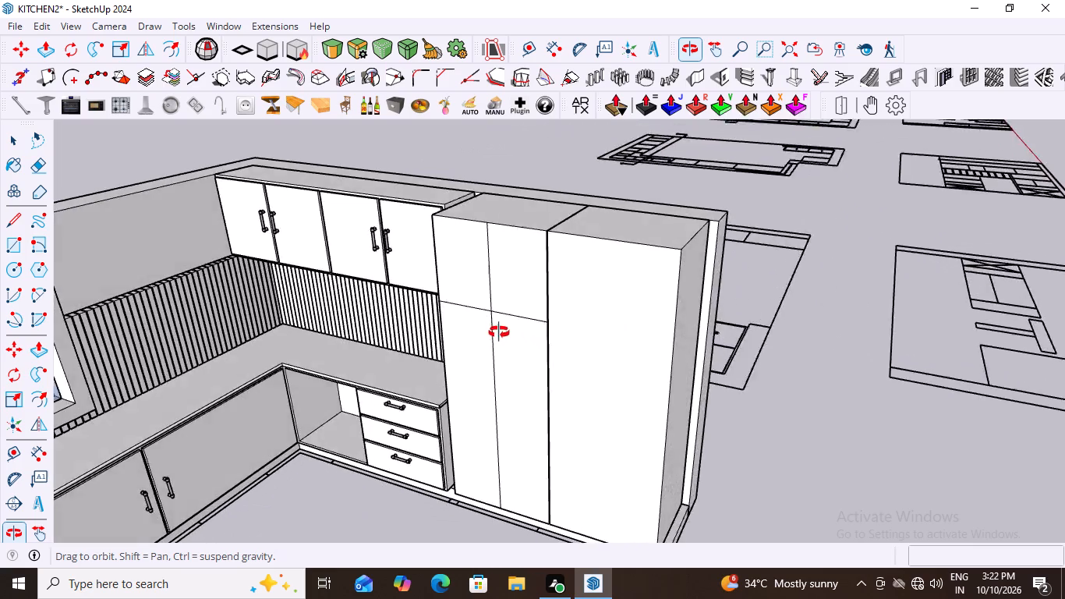
pyautogui.moveTo(499, 332); pyautogui.dragTo(691, 324, button='middle')
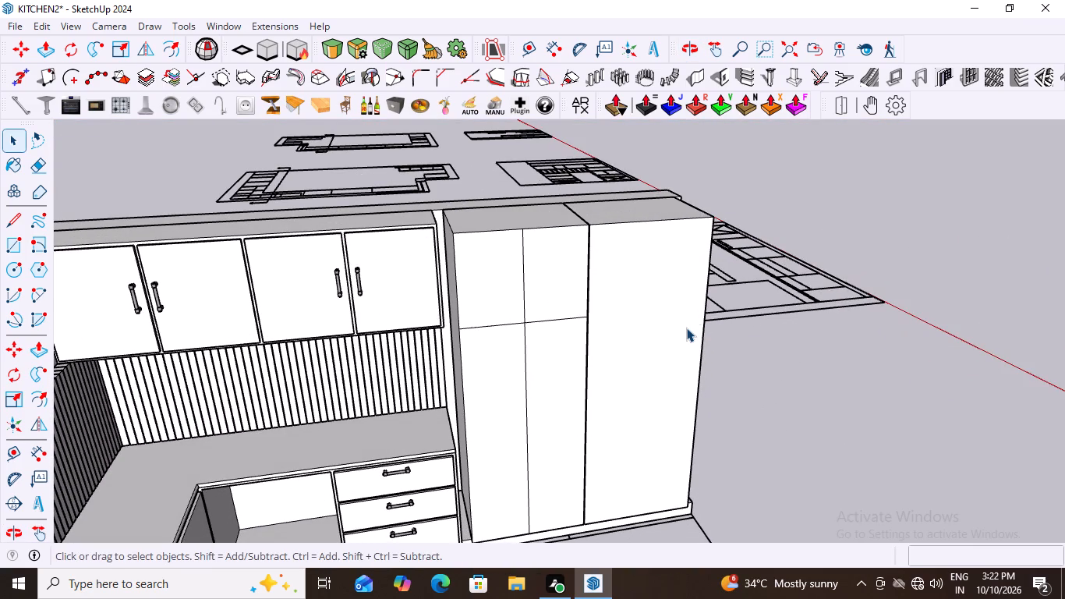
pyautogui.click(653, 221)
pyautogui.click(654, 221)
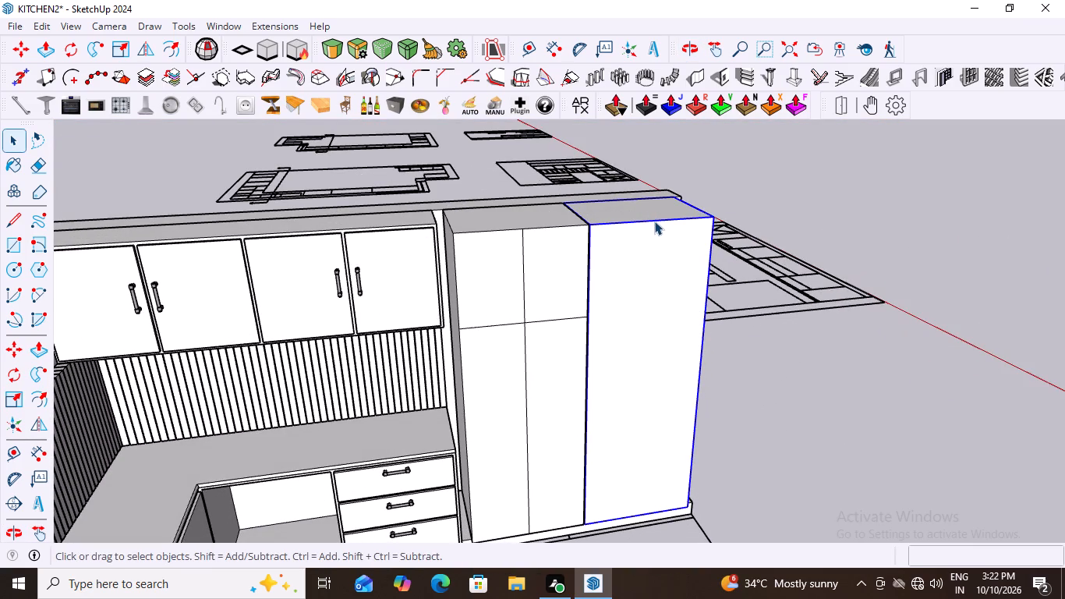
pyautogui.doubleClick(654, 221)
pyautogui.click(654, 221)
pyautogui.rightClick(654, 221)
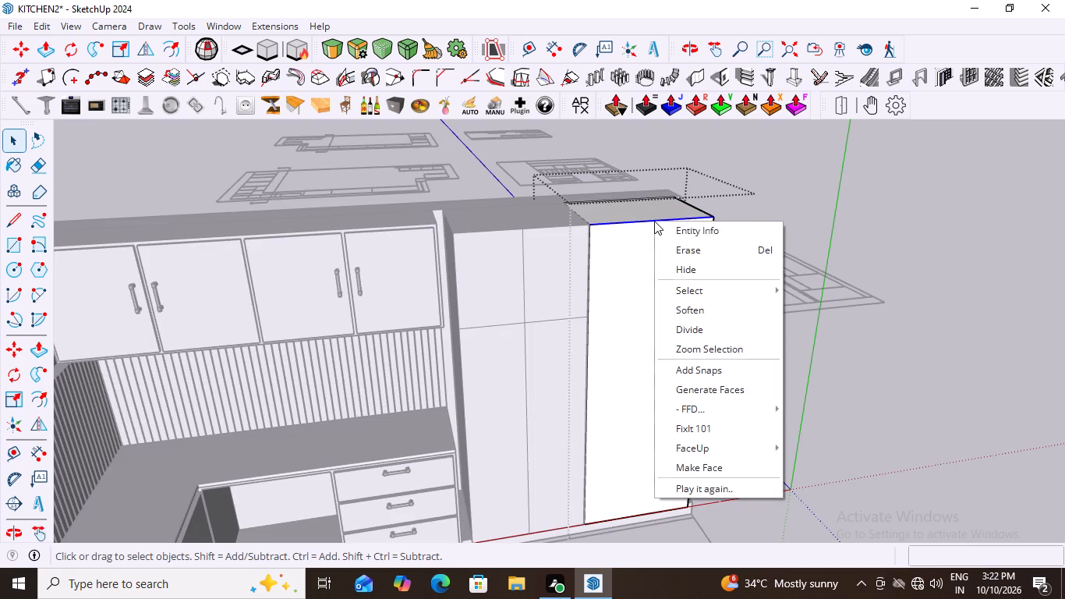
pyautogui.click(695, 331)
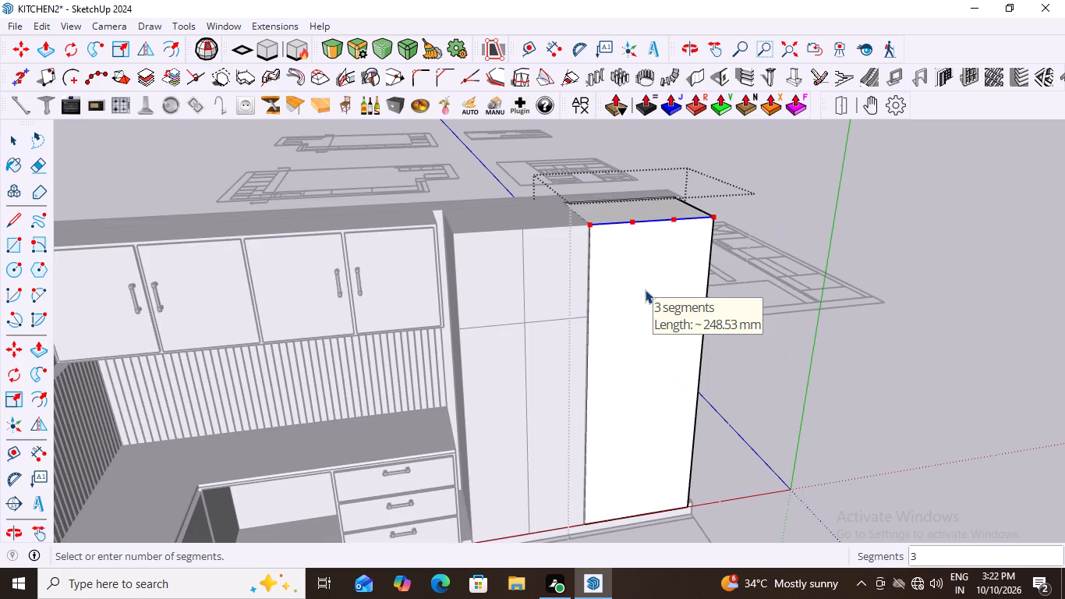
pyautogui.press('2')
pyautogui.press('Return')
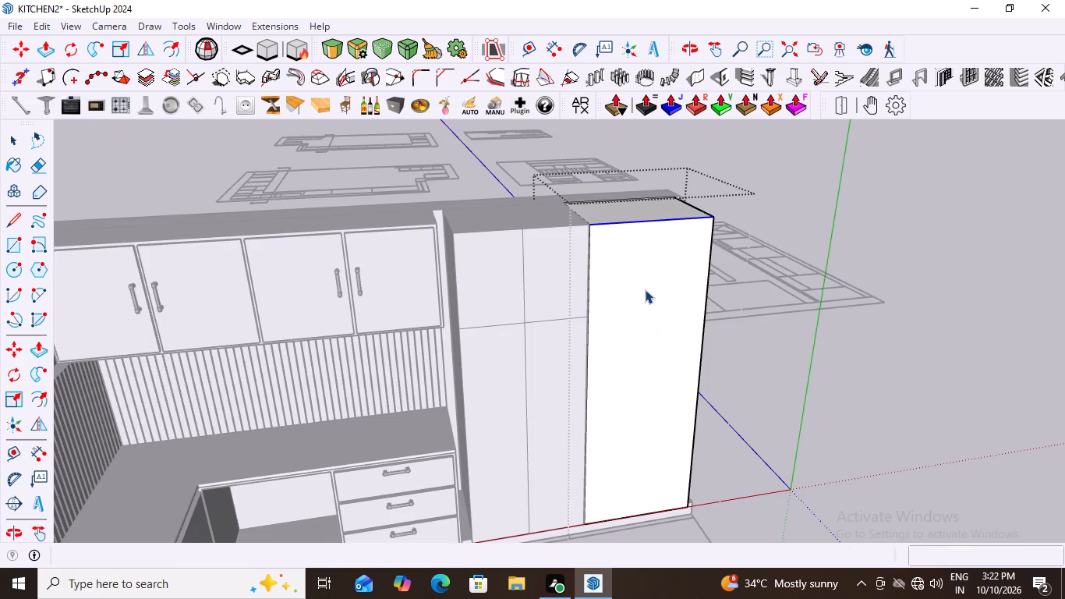
# Draw a vertical line from the midpoint of the outer block's front top edge partway down its front, and close the block.
pyautogui.press('l')
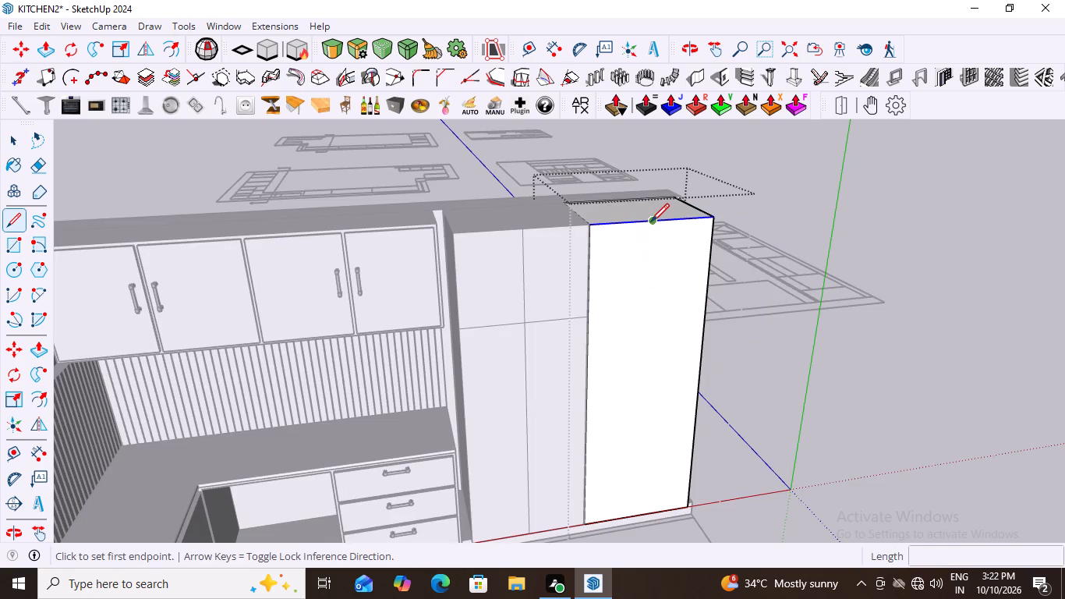
pyautogui.click(652, 220)
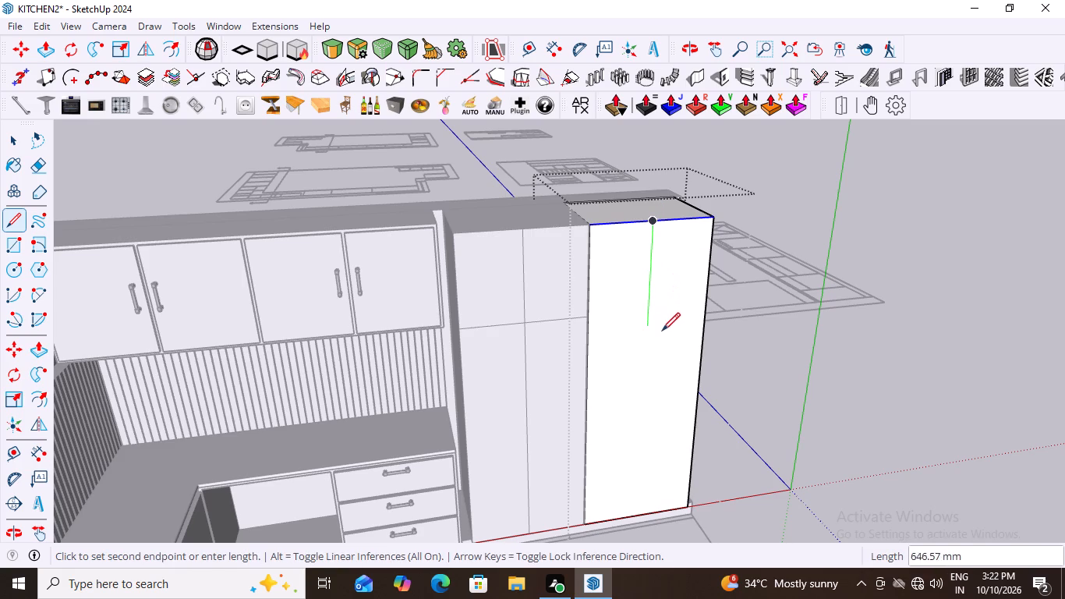
pyautogui.click(659, 399)
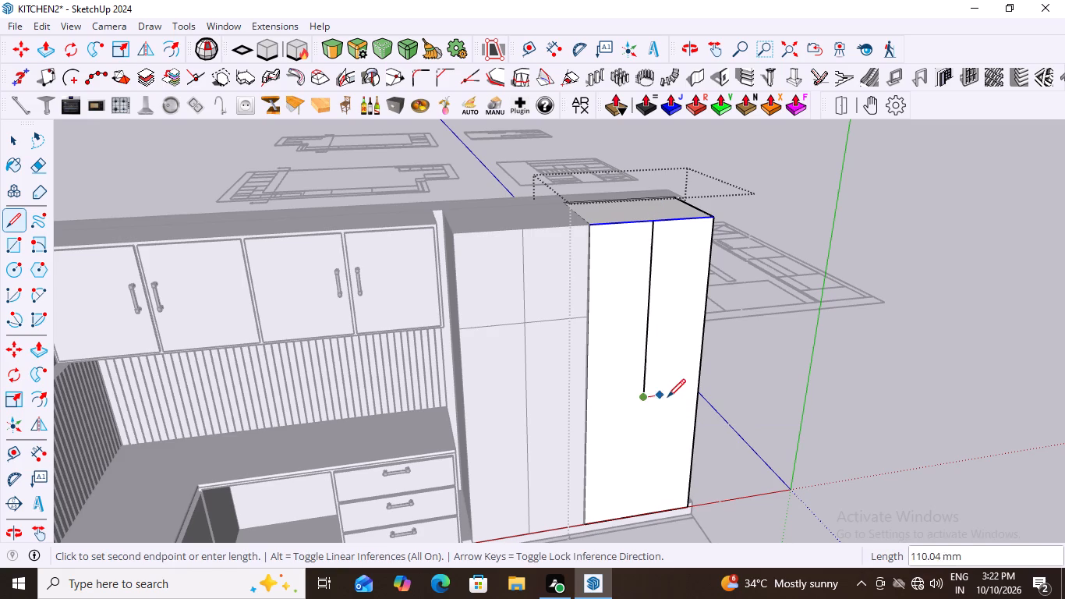
pyautogui.press('space')
pyautogui.scroll(1, 610, 335)
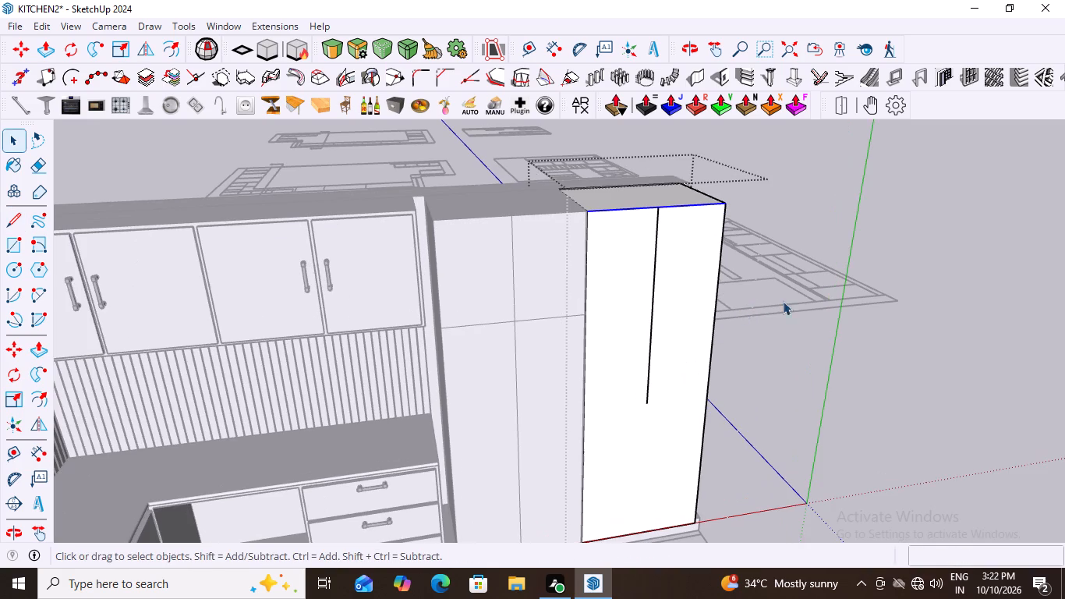
pyautogui.click(814, 295)
# Reopen the outer tall block, copy both segments of its front top edge about 547 mm down the front, and close the block.
pyautogui.moveTo(731, 327); pyautogui.dragTo(603, 350, button='middle')
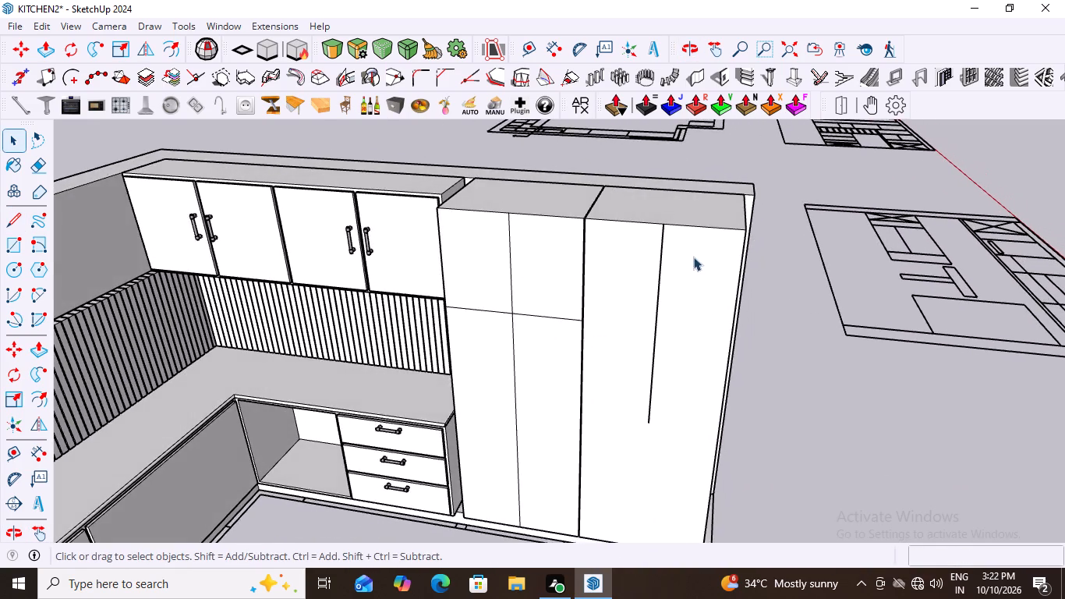
pyautogui.scroll(2, 692, 257)
pyautogui.moveTo(715, 311); pyautogui.dragTo(743, 250, button='middle')
pyautogui.scroll(1, 731, 300)
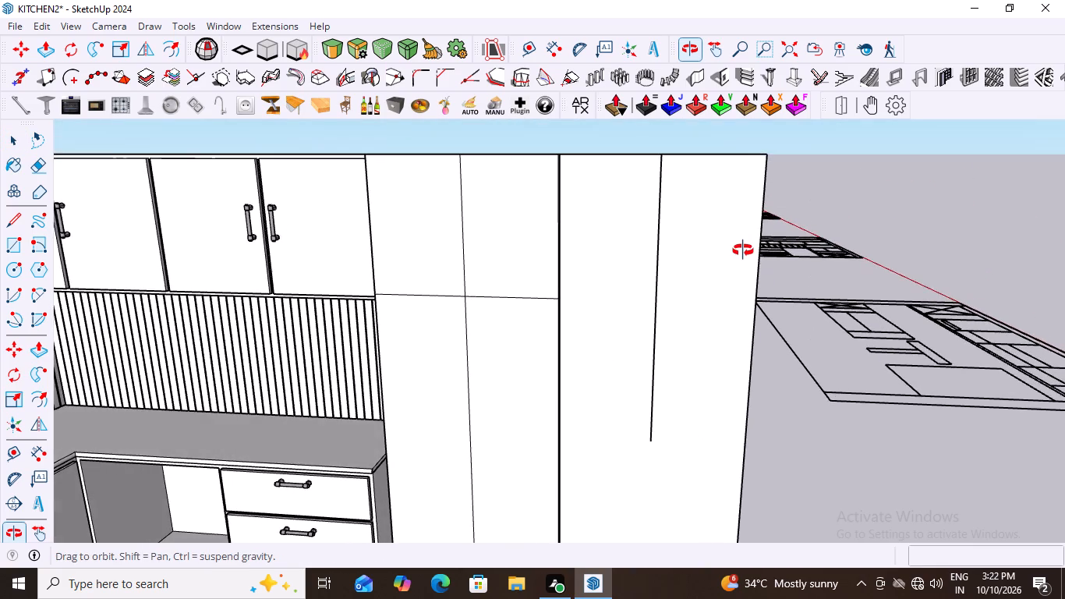
pyautogui.moveTo(743, 250); pyautogui.dragTo(762, 368, button='middle')
pyautogui.click(720, 258)
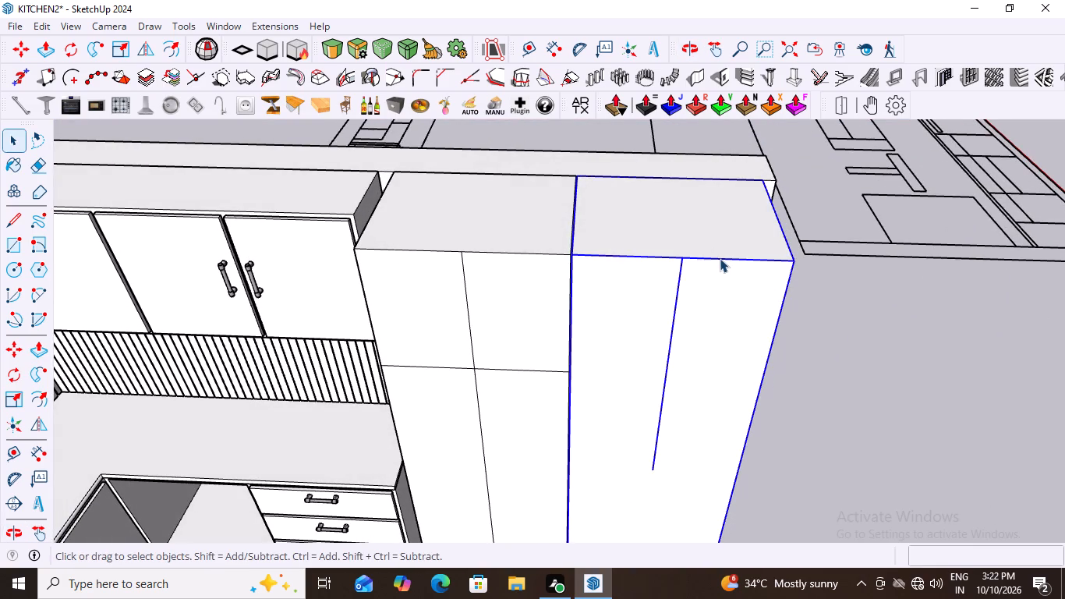
pyautogui.doubleClick(720, 258)
pyautogui.click(720, 258)
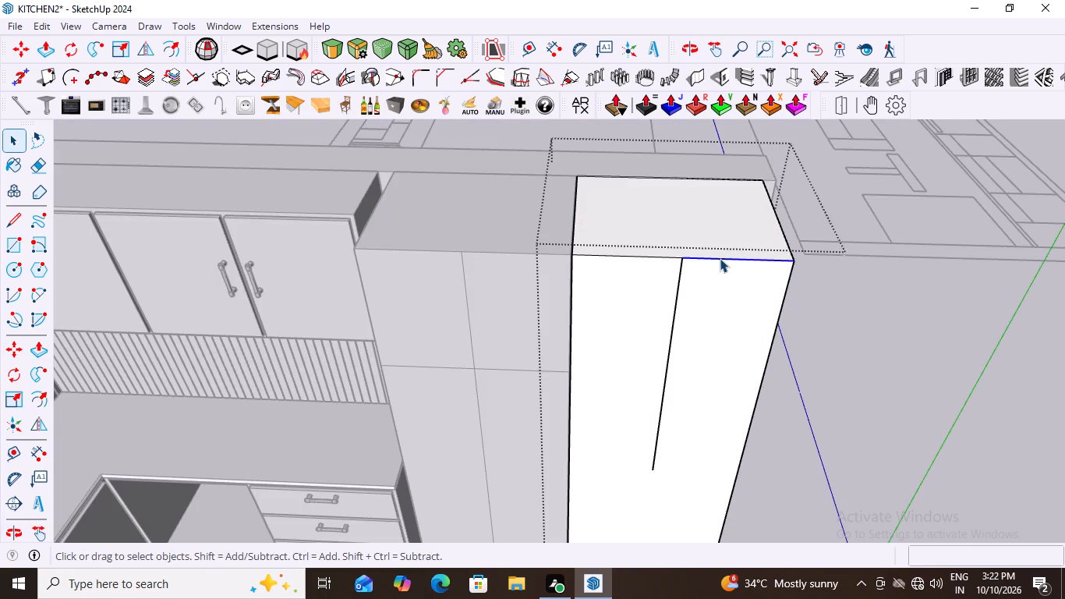
pyautogui.keyDown('shift'); pyautogui.click(656, 256); pyautogui.keyUp('shift')
pyautogui.press('m')
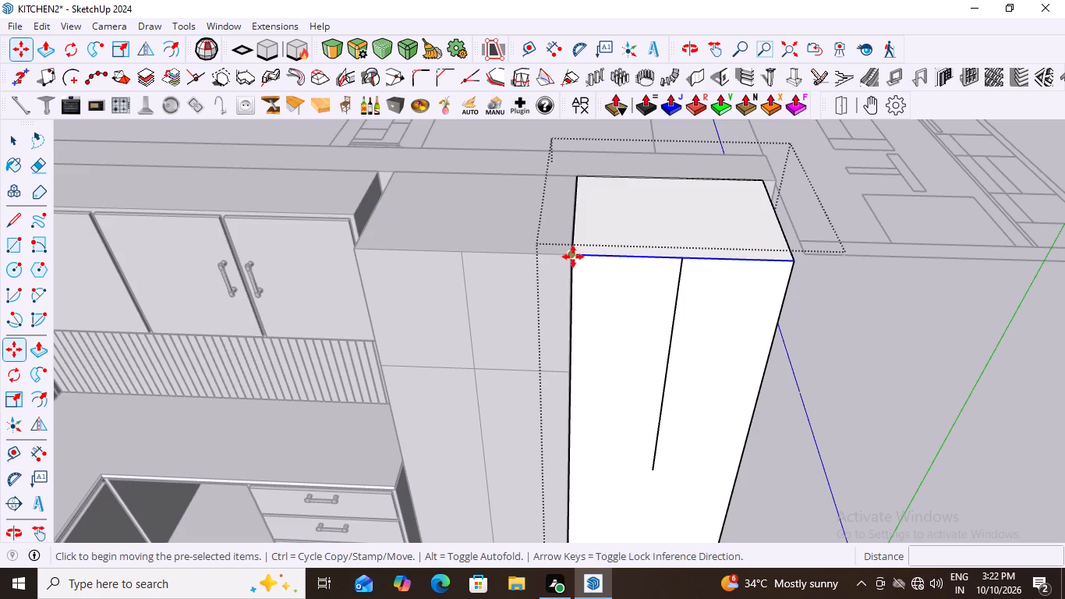
pyautogui.click(572, 257)
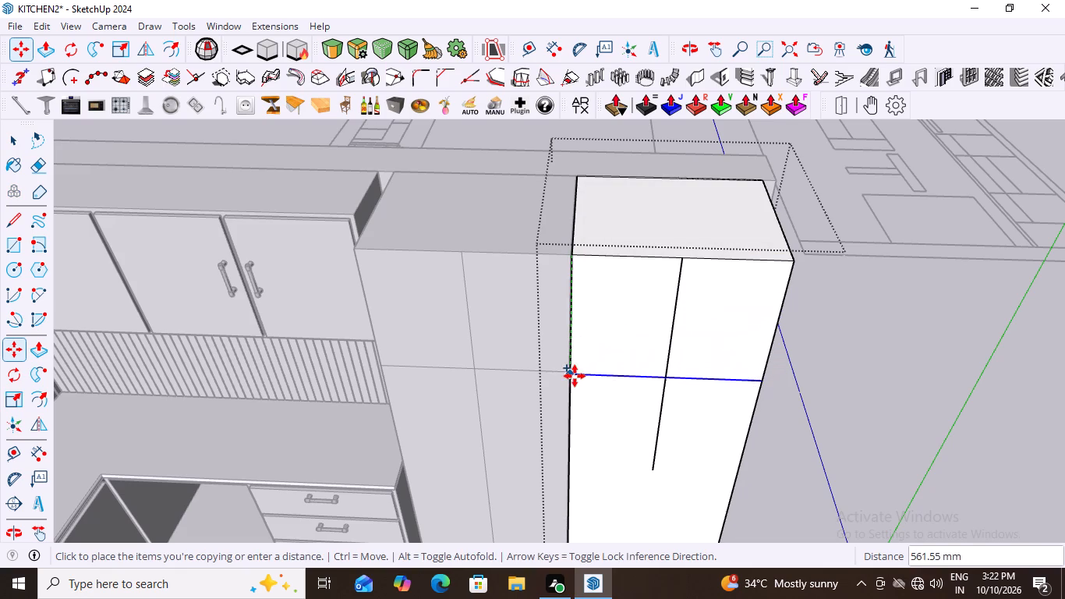
pyautogui.scroll(15, 574, 376)
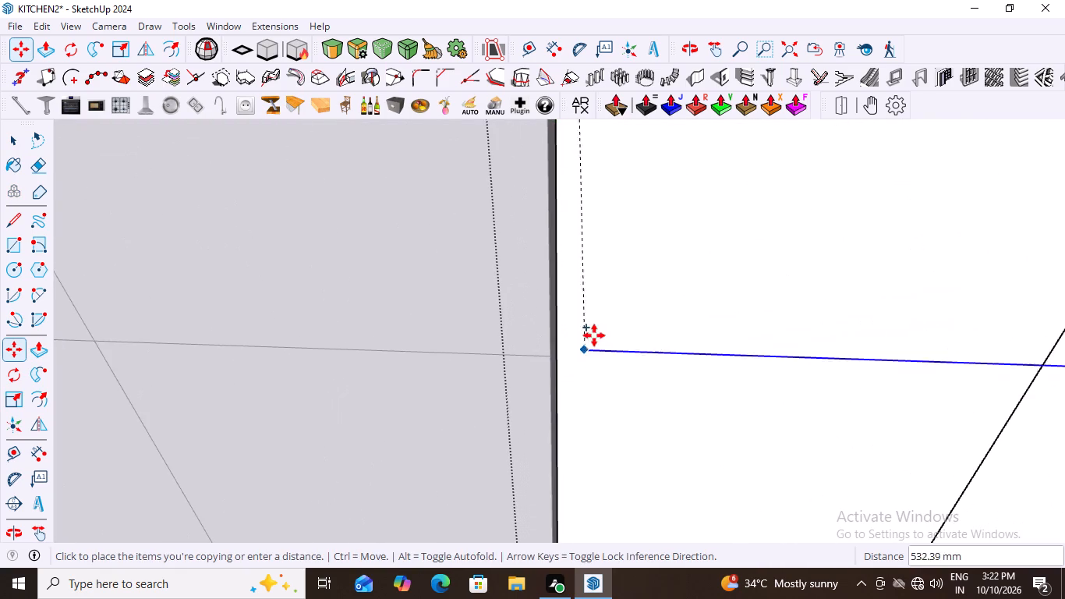
pyautogui.click(563, 358)
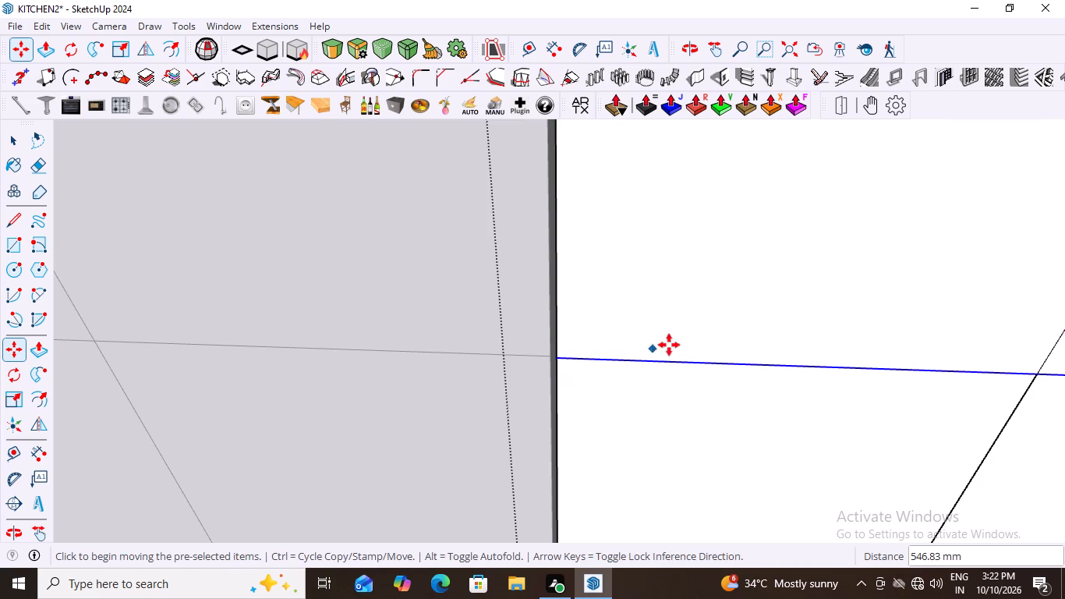
pyautogui.scroll(-19, 670, 324)
pyautogui.press('space')
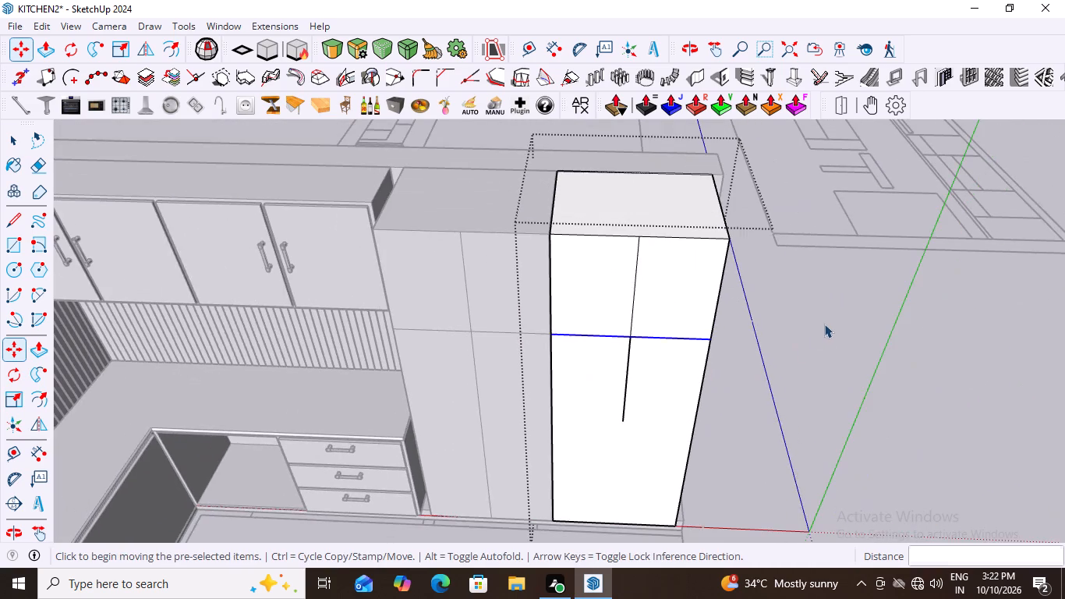
pyautogui.click(830, 311)
# Delete the part of the vertical centre line below the horizontal division on the outer tall block's front, and close the block.
pyautogui.moveTo(698, 370); pyautogui.dragTo(713, 257, button='middle')
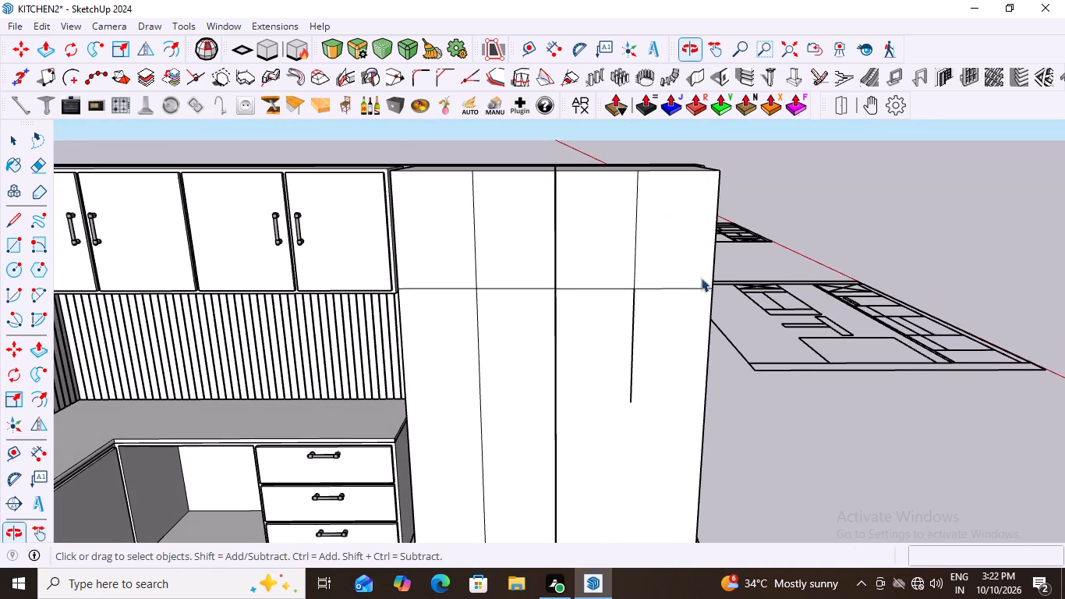
pyautogui.scroll(-1, 668, 333)
pyautogui.scroll(3, 656, 393)
pyautogui.click(628, 297)
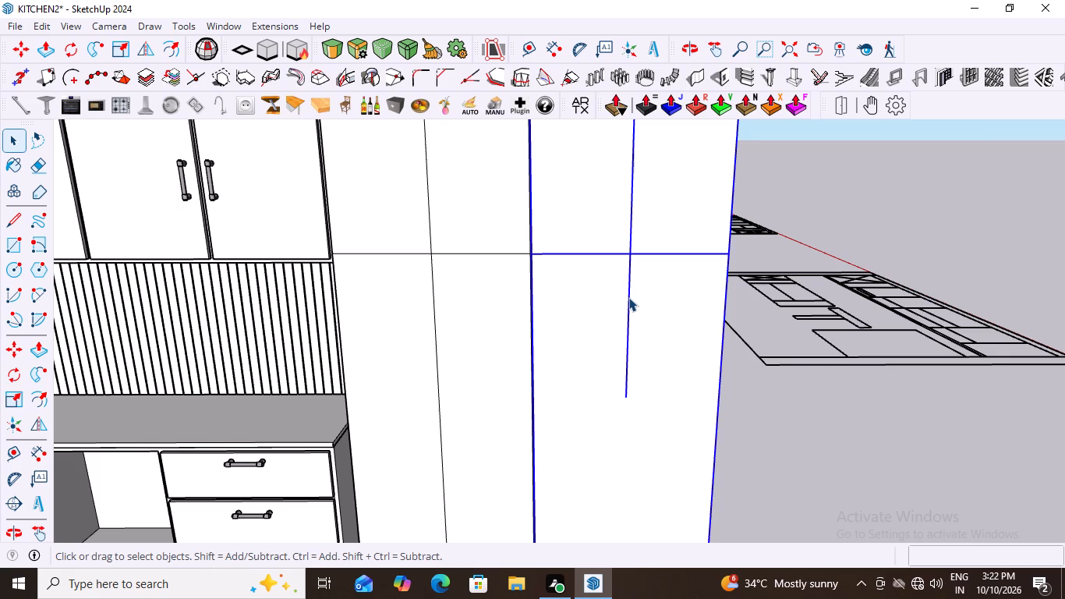
pyautogui.doubleClick(628, 297)
pyautogui.click(628, 297)
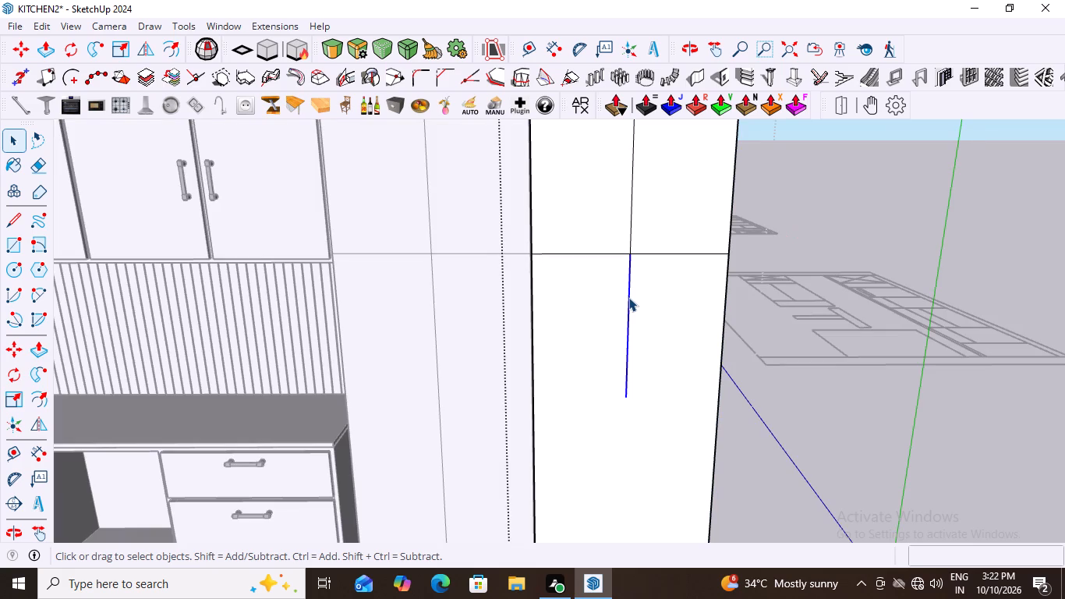
pyautogui.press('Delete')
pyautogui.scroll(-12, 545, 282)
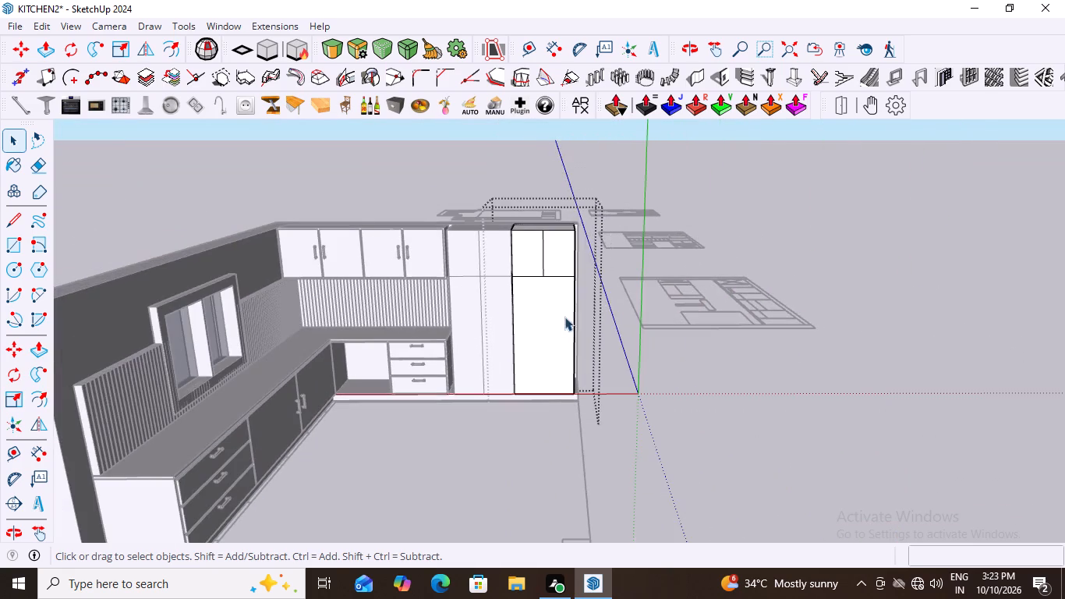
pyautogui.click(897, 222)
pyautogui.moveTo(688, 303); pyautogui.dragTo(677, 322, button='middle')
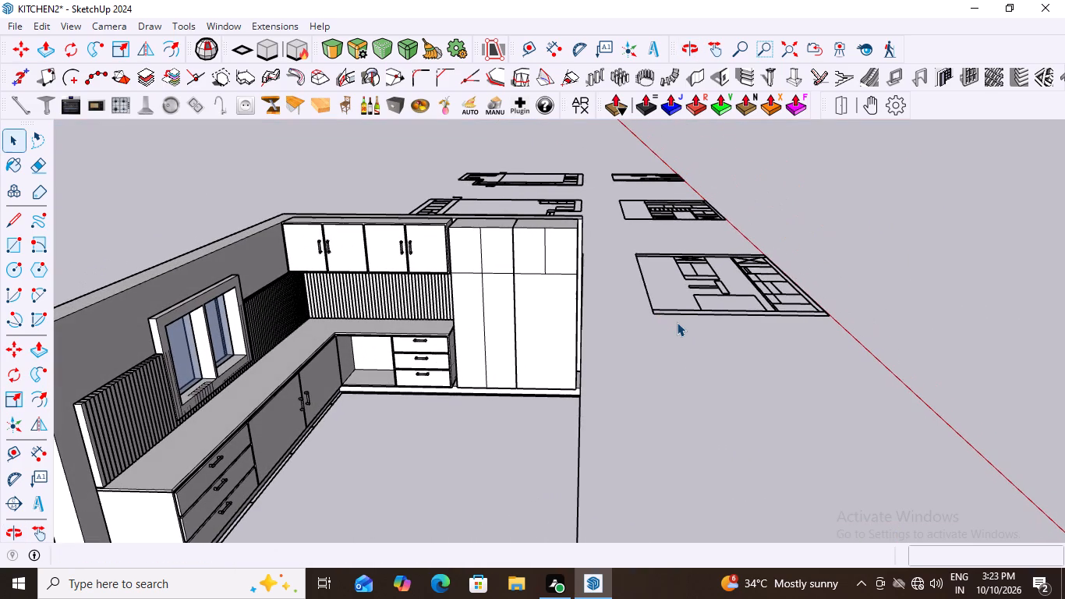
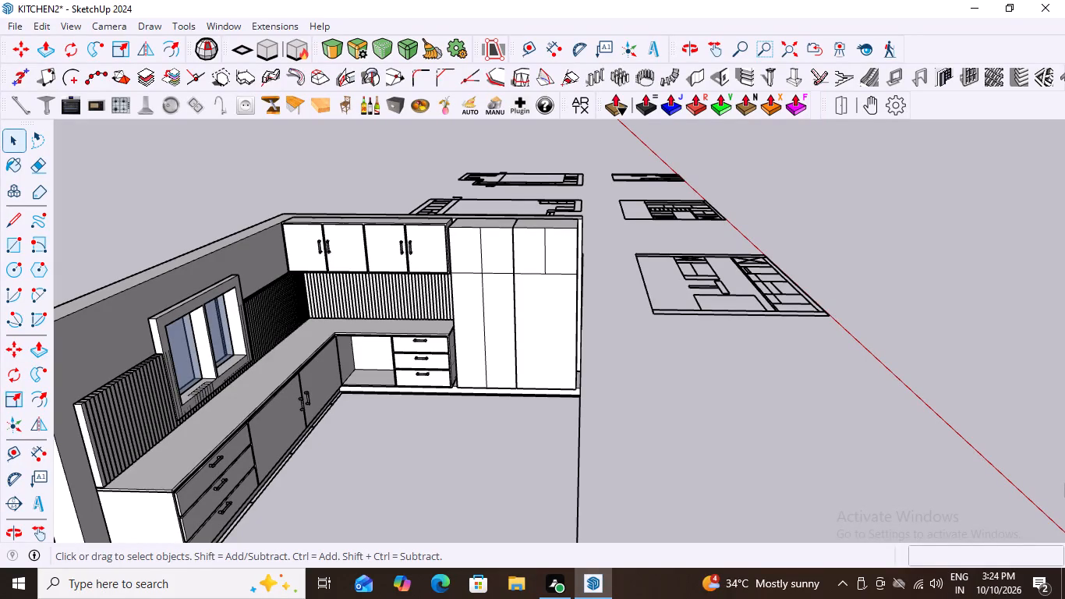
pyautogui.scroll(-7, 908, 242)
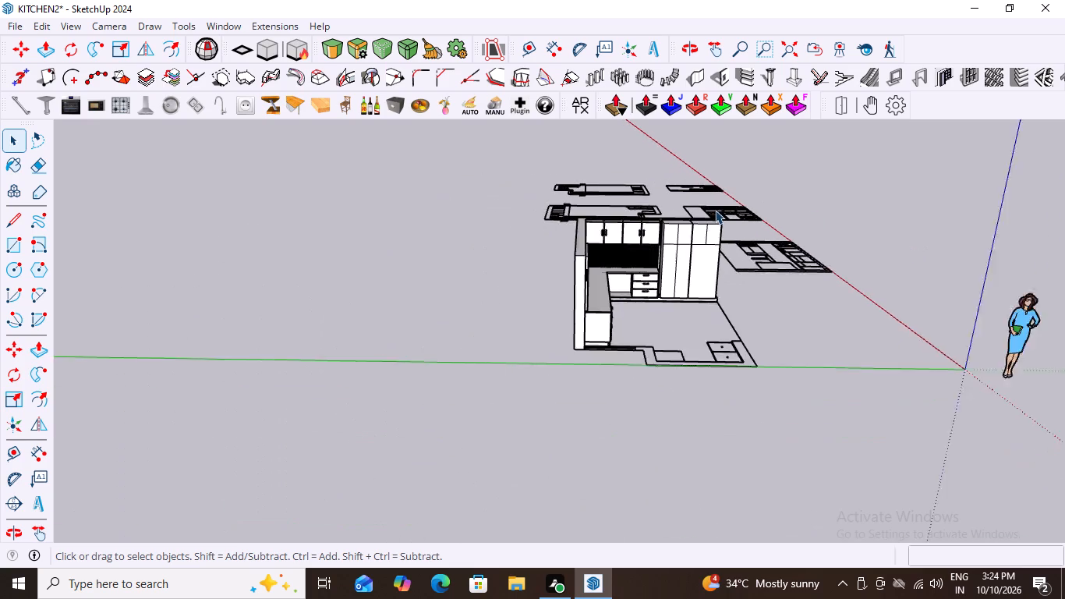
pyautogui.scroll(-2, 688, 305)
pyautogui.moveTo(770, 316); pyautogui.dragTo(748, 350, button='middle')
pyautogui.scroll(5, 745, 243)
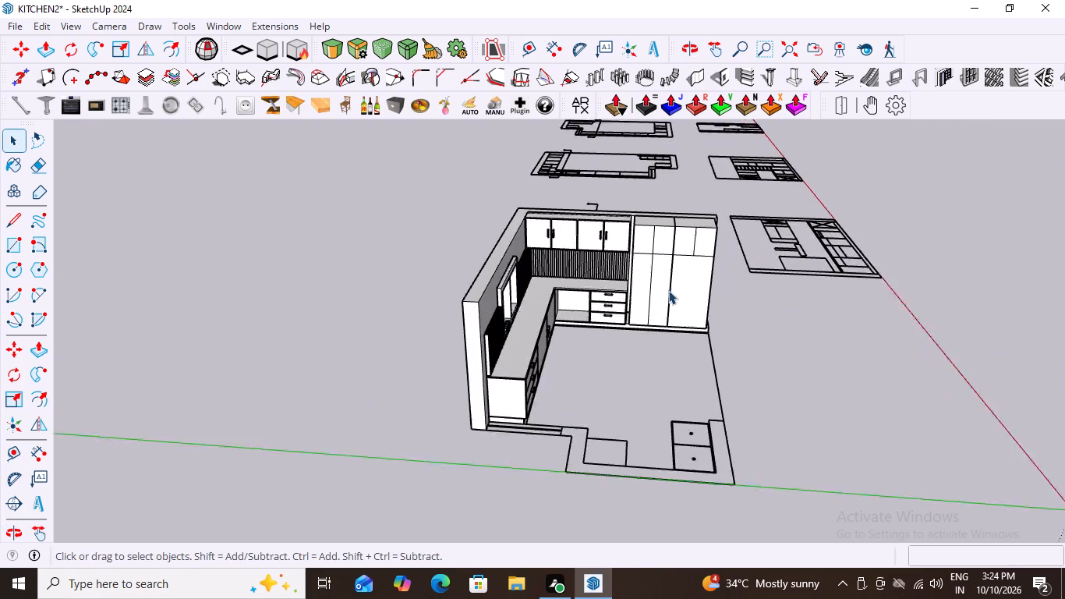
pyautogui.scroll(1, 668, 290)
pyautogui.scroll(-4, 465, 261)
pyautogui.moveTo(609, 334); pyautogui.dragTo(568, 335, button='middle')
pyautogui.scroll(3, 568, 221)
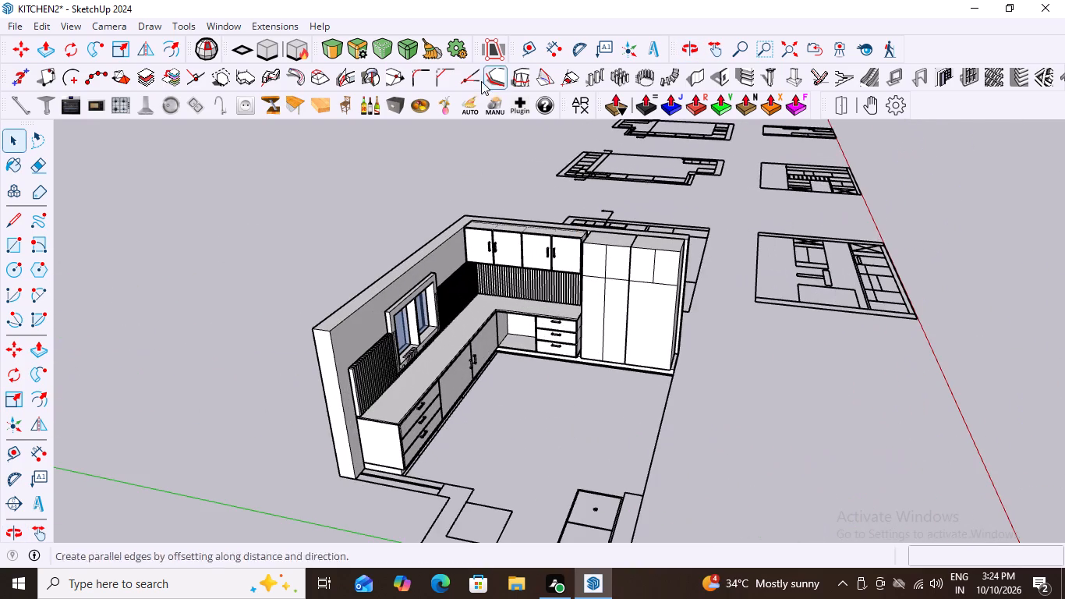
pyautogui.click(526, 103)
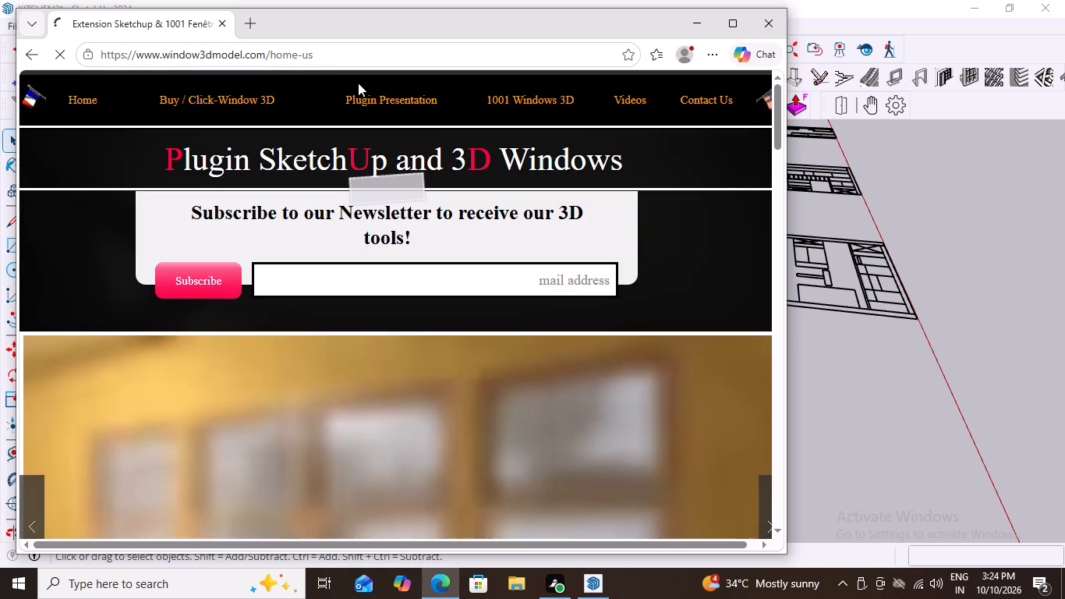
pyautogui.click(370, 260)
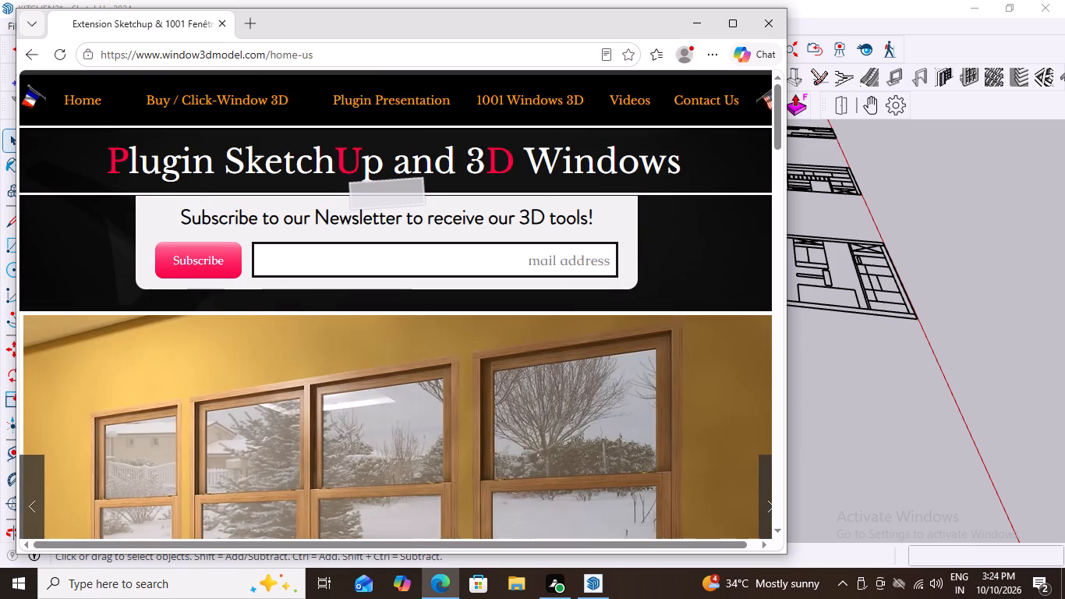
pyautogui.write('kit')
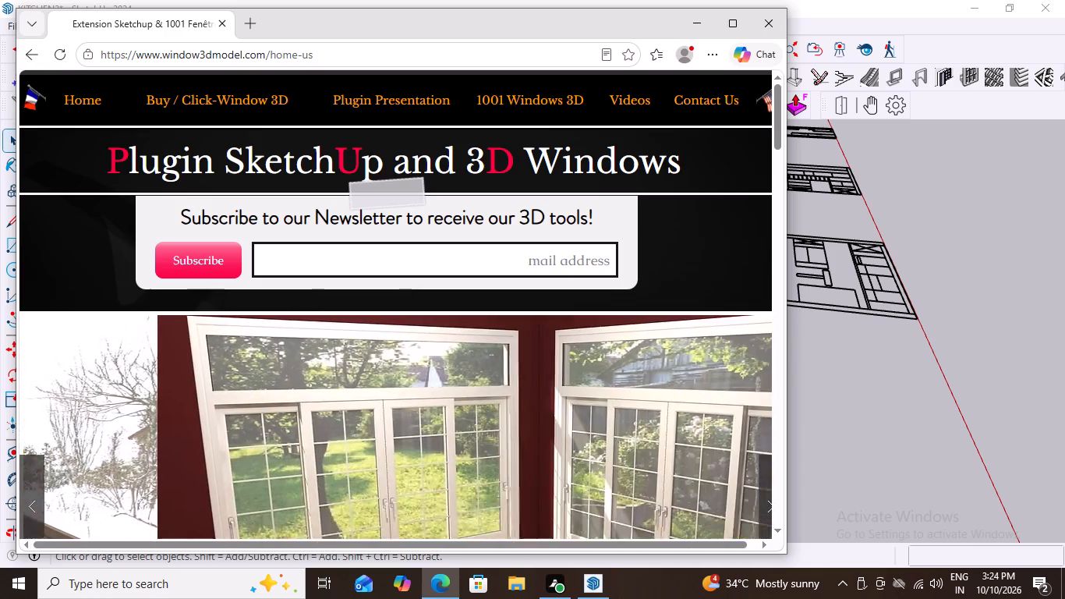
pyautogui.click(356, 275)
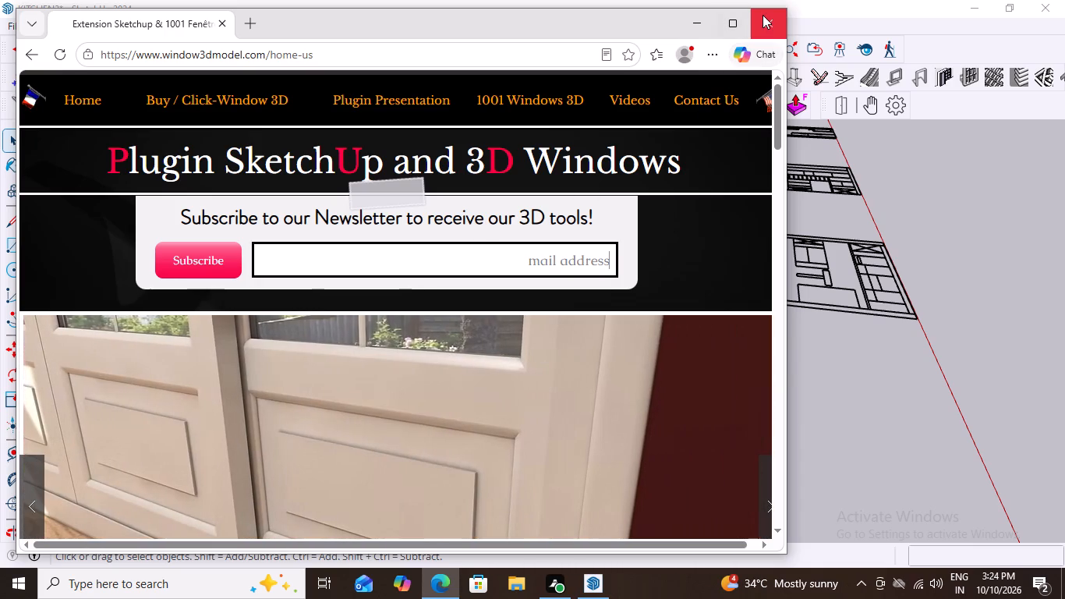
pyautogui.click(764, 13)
# Open the 3D Warehouse model library.
pyautogui.scroll(-3, 508, 237)
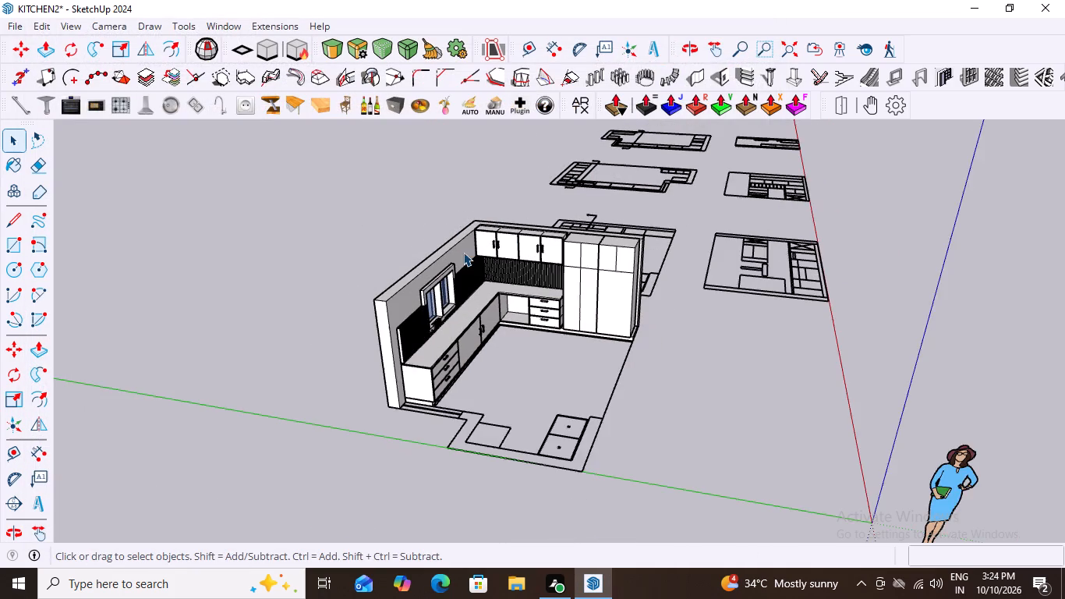
pyautogui.scroll(-3, 463, 252)
pyautogui.moveTo(542, 349); pyautogui.dragTo(394, 367, button='middle')
pyautogui.scroll(3, 475, 275)
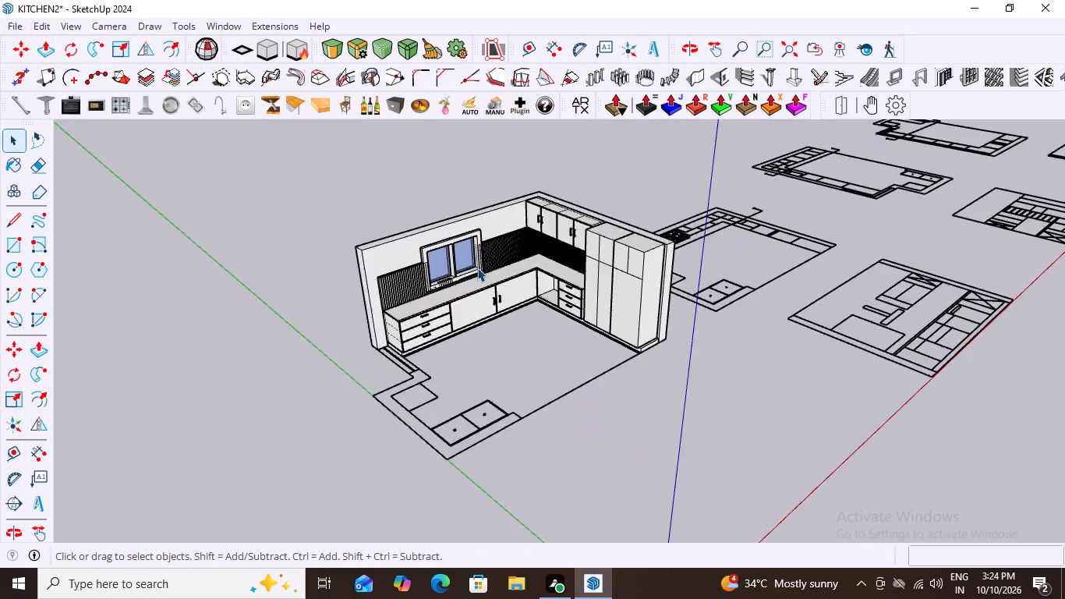
pyautogui.scroll(3, 477, 268)
pyautogui.moveTo(518, 296); pyautogui.dragTo(339, 324, button='middle')
pyautogui.scroll(2, 441, 175)
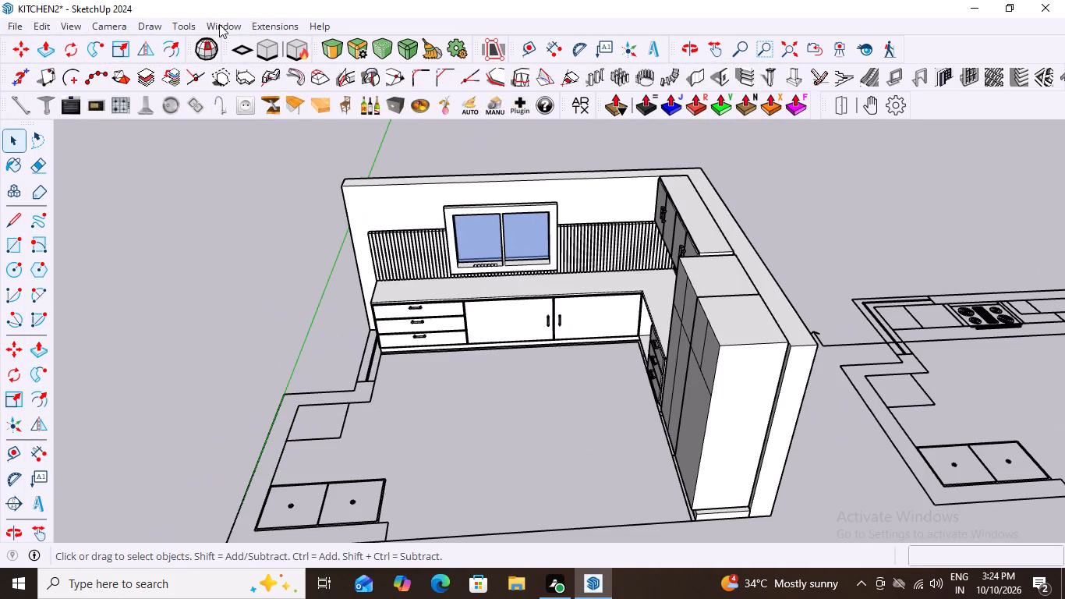
pyautogui.click(255, 26)
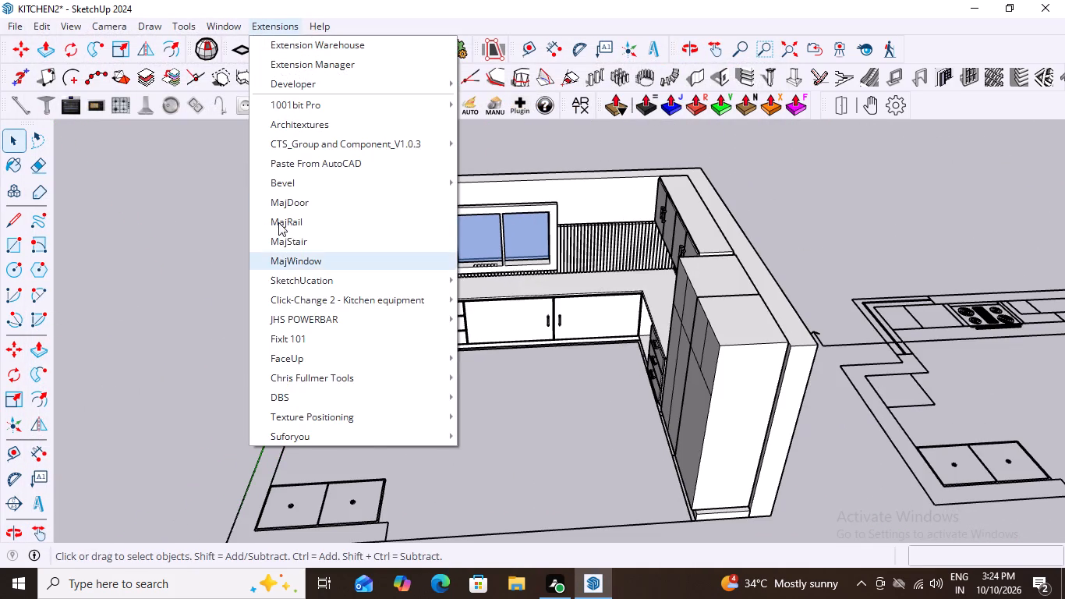
pyautogui.click(244, 150)
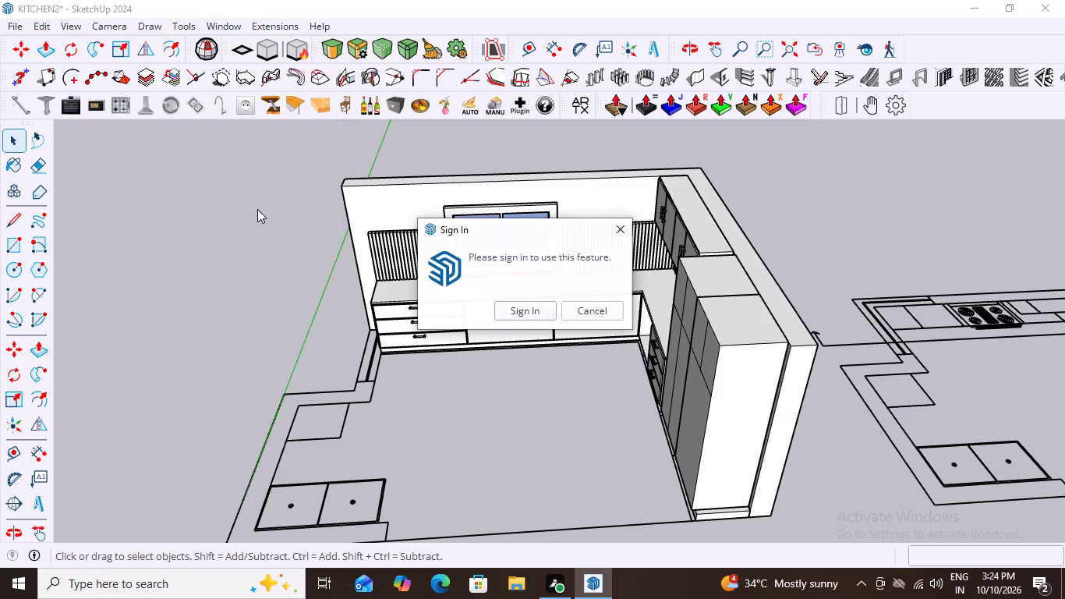
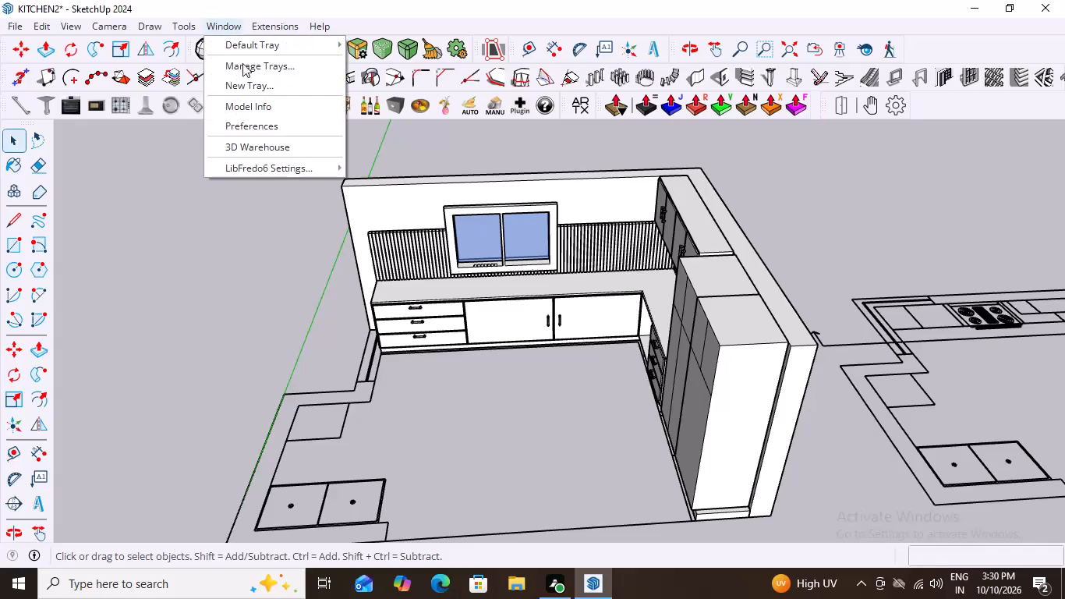
# Open 3D Warehouse and search its models for "kitchen equipment".
pyautogui.click(266, 147)
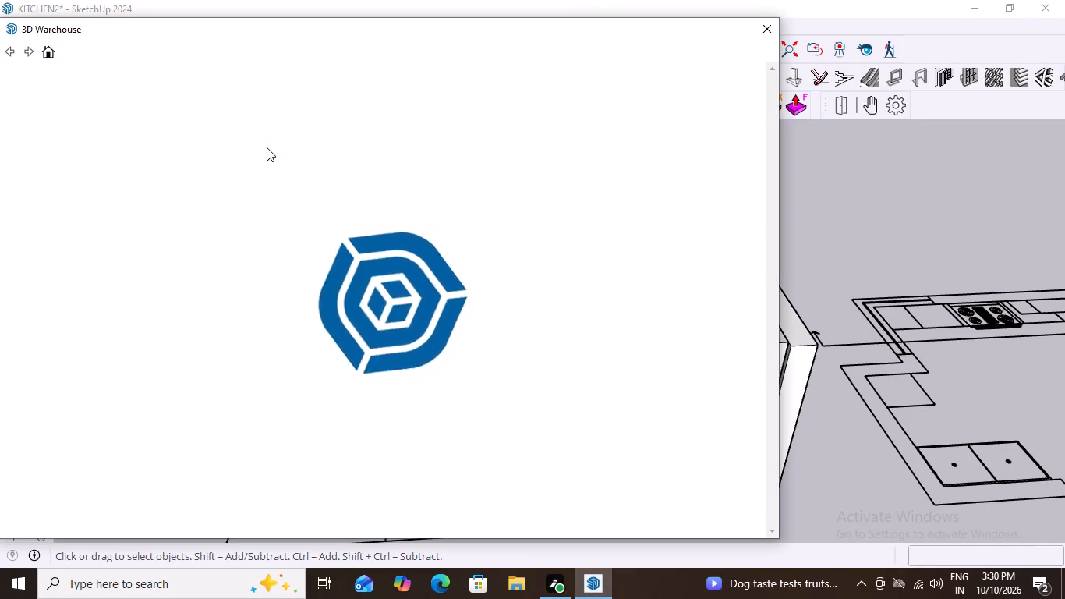
pyautogui.click(274, 87)
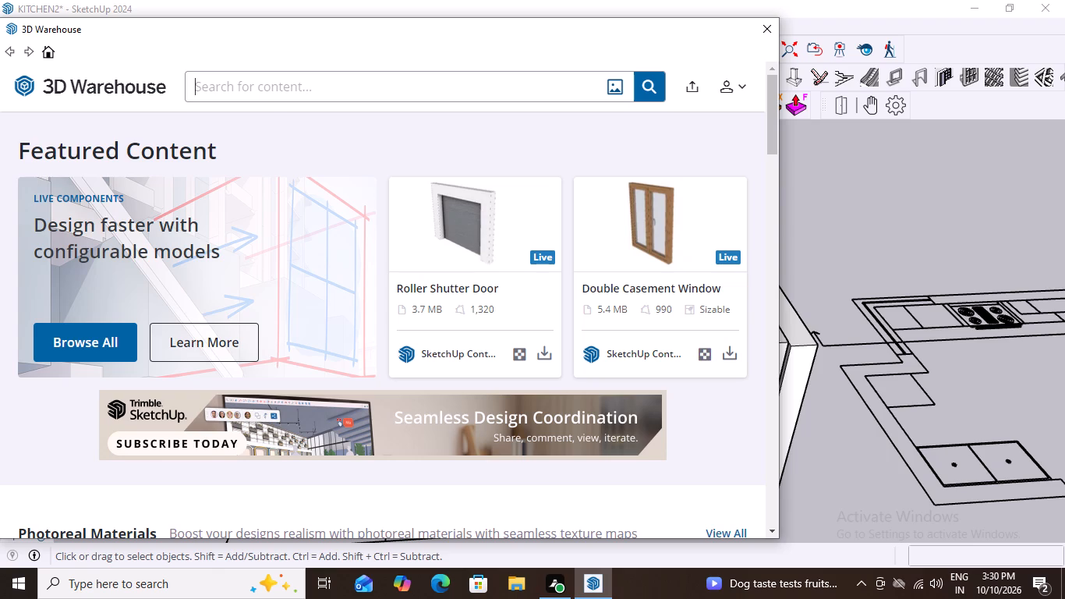
pyautogui.press('k')
pyautogui.write('itchen e')
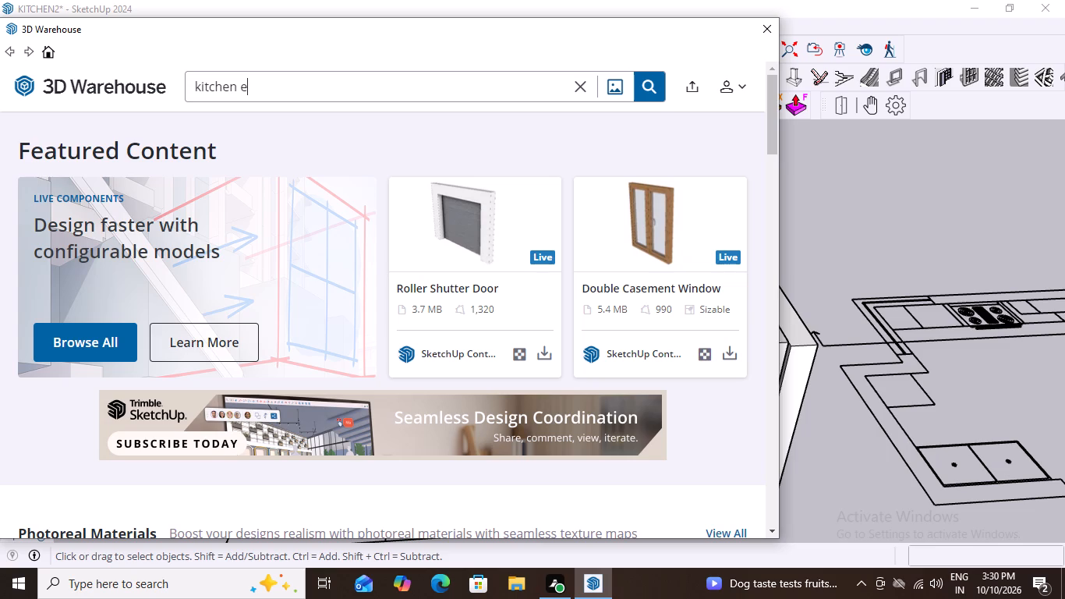
pyautogui.write('qi')
pyautogui.press('BackSpace')
pyautogui.press('BackSpace')
pyautogui.write('quip')
pyautogui.write('ment')
pyautogui.click(653, 91)
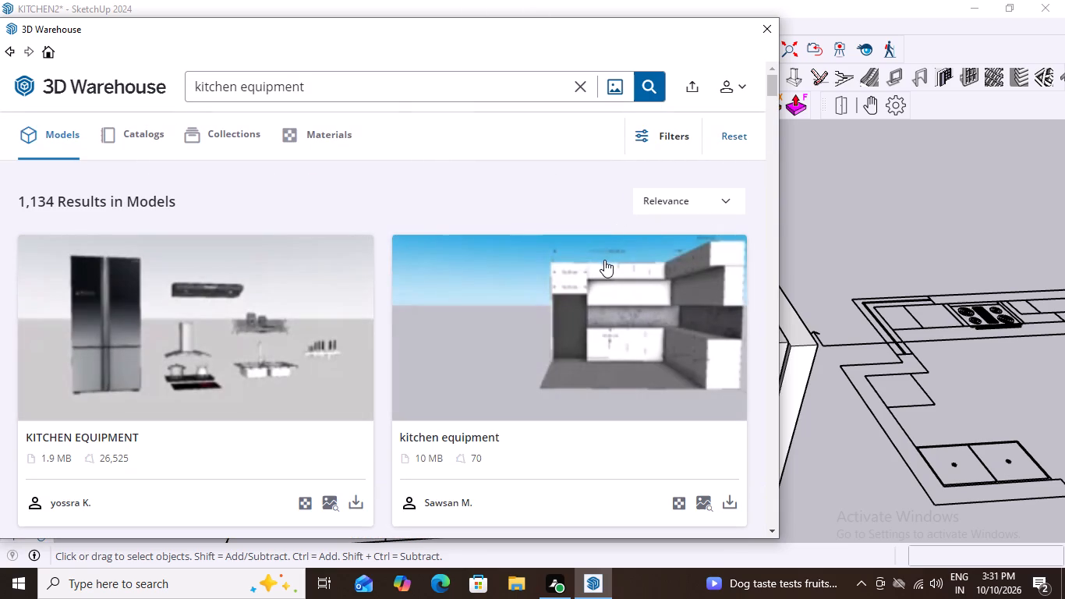
# Browse the kitchen equipment models for a suitable set of kitchen appliances and fixtures.
pyautogui.scroll(-5, 536, 301)
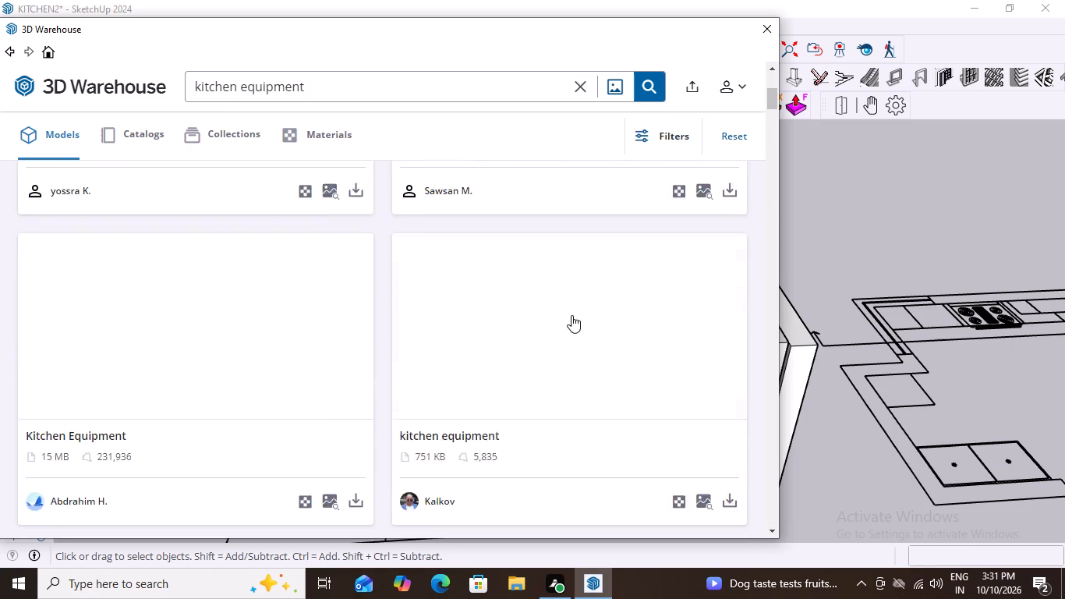
pyautogui.scroll(-4, 571, 315)
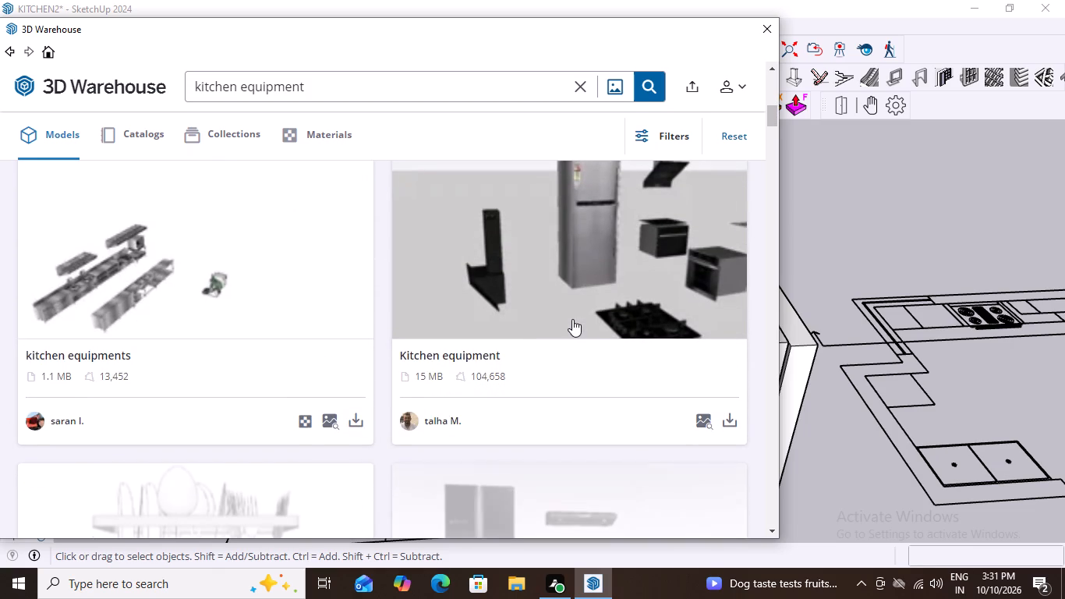
pyautogui.scroll(-2, 572, 319)
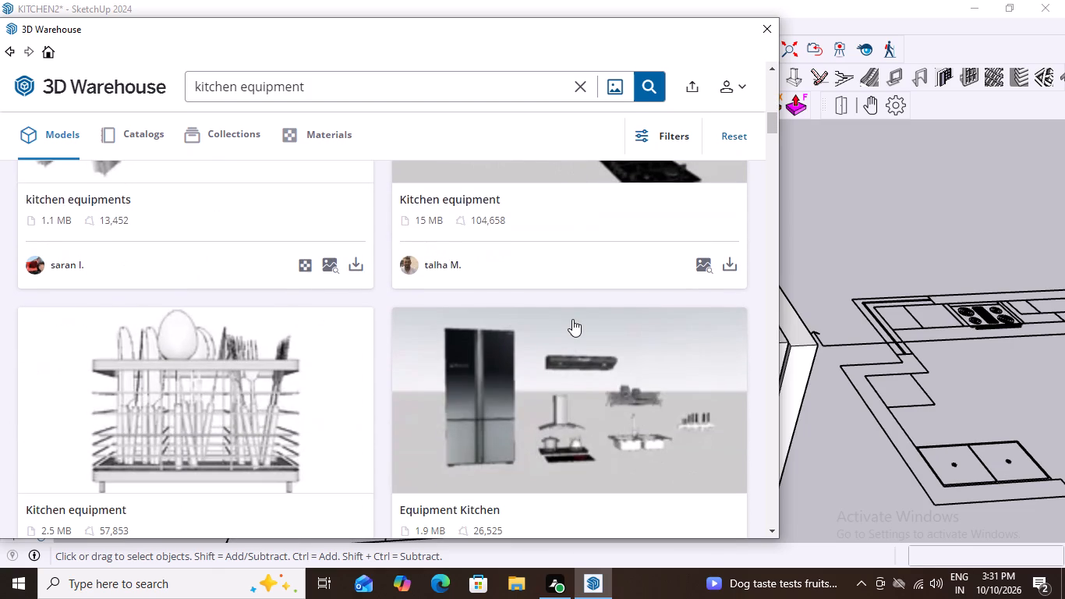
pyautogui.scroll(-4, 572, 319)
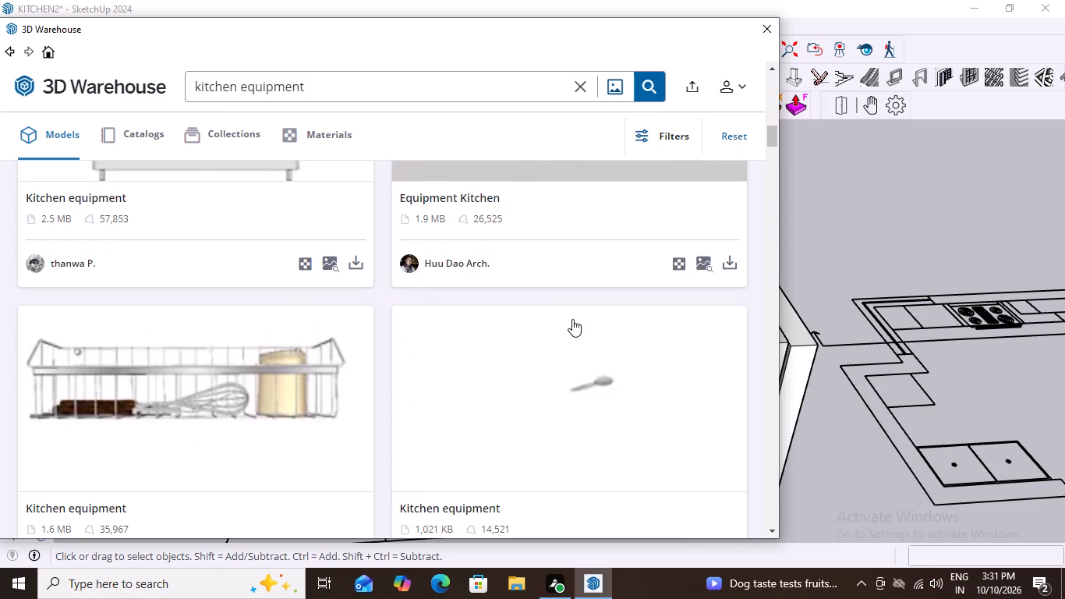
pyautogui.scroll(-6, 572, 319)
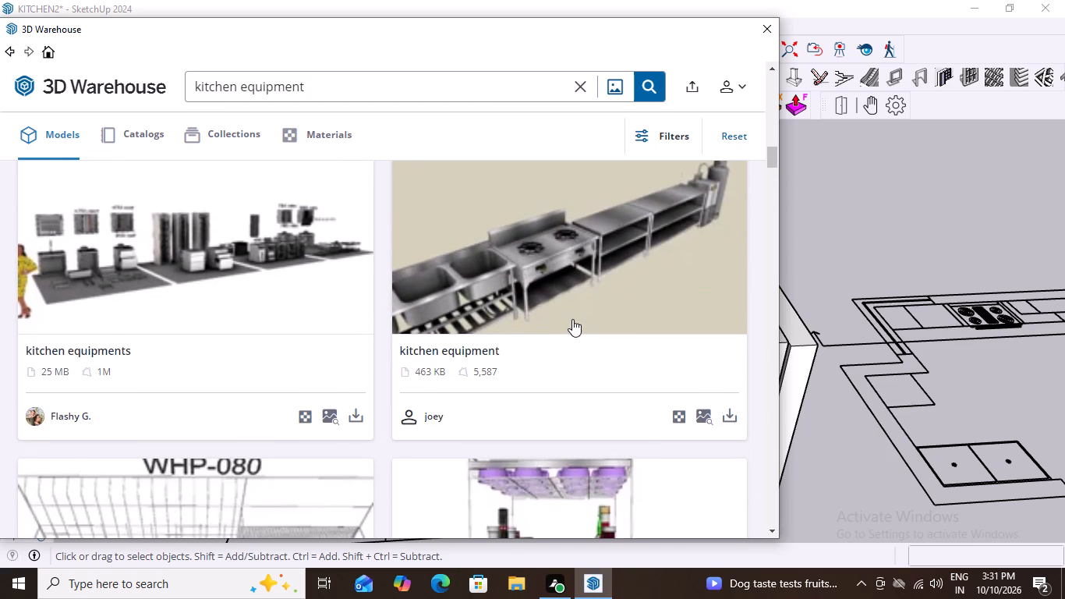
pyautogui.scroll(-3, 572, 319)
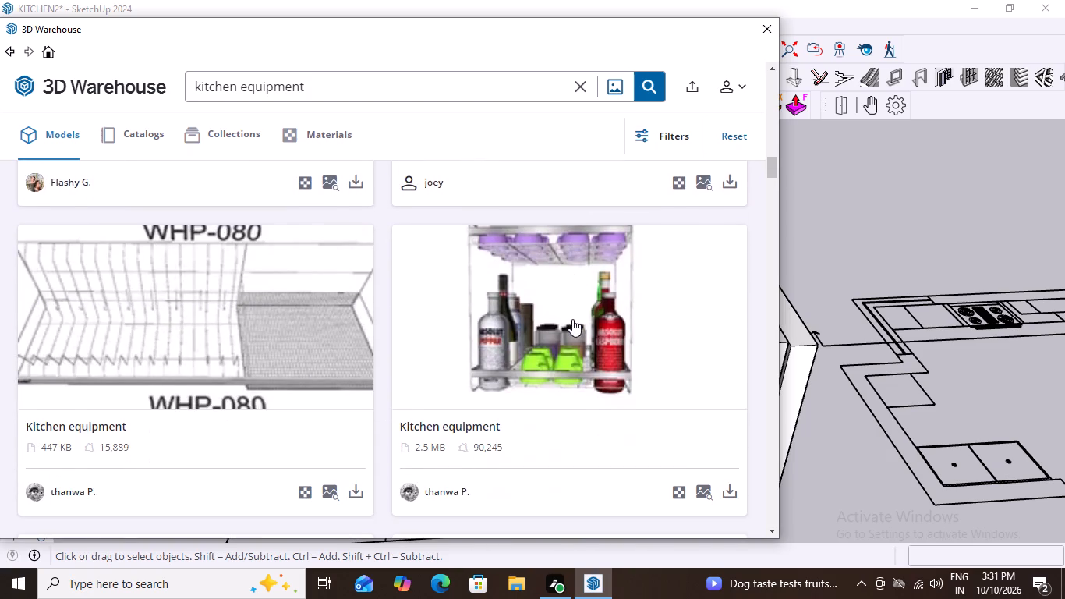
pyautogui.scroll(-3, 572, 319)
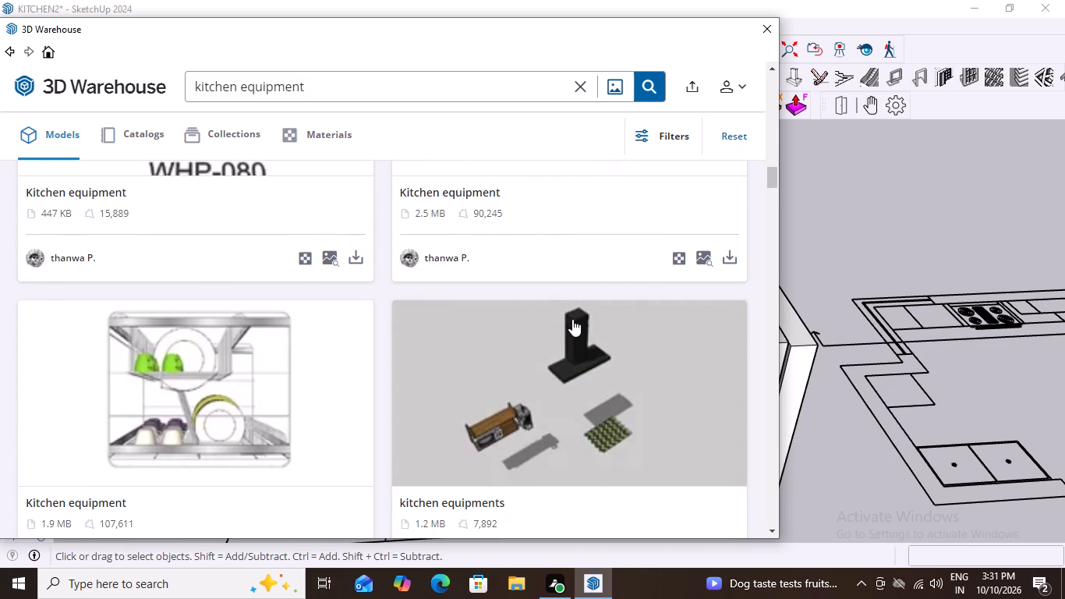
pyautogui.scroll(-5, 572, 319)
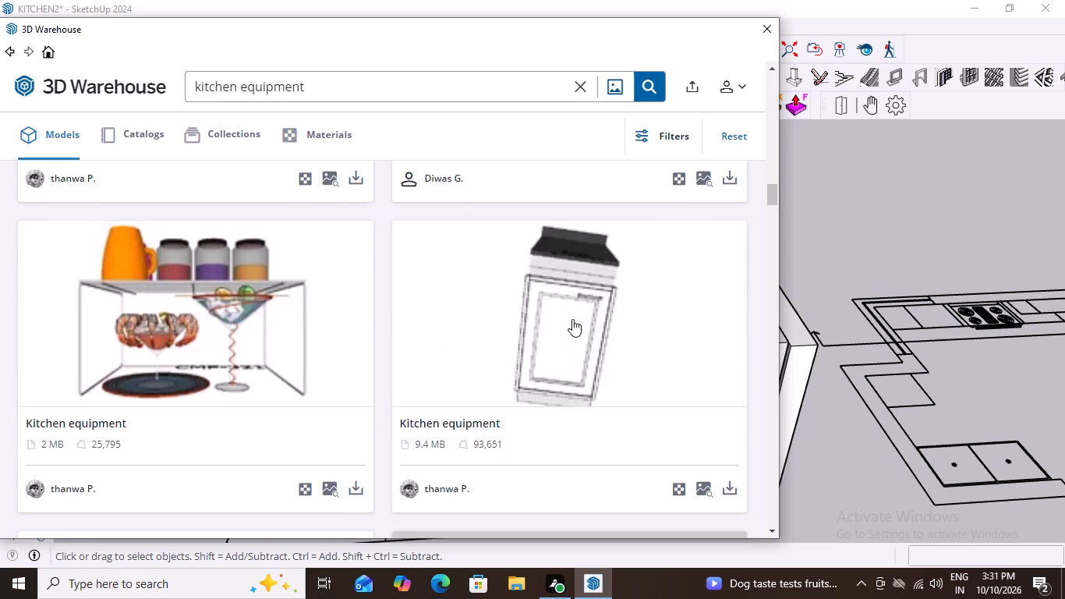
pyautogui.scroll(-8, 572, 319)
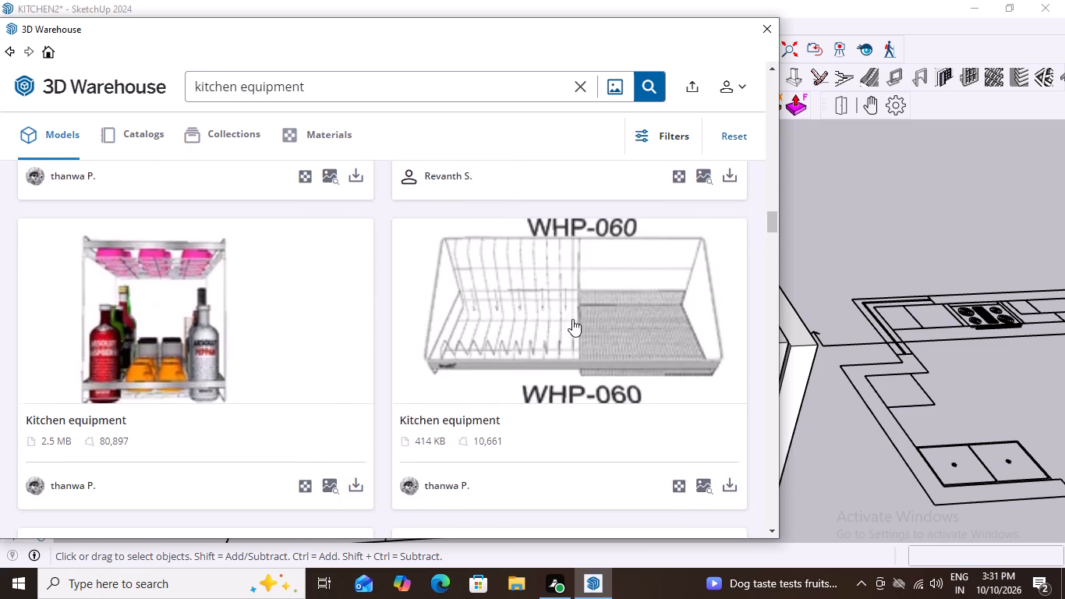
pyautogui.scroll(-3, 572, 319)
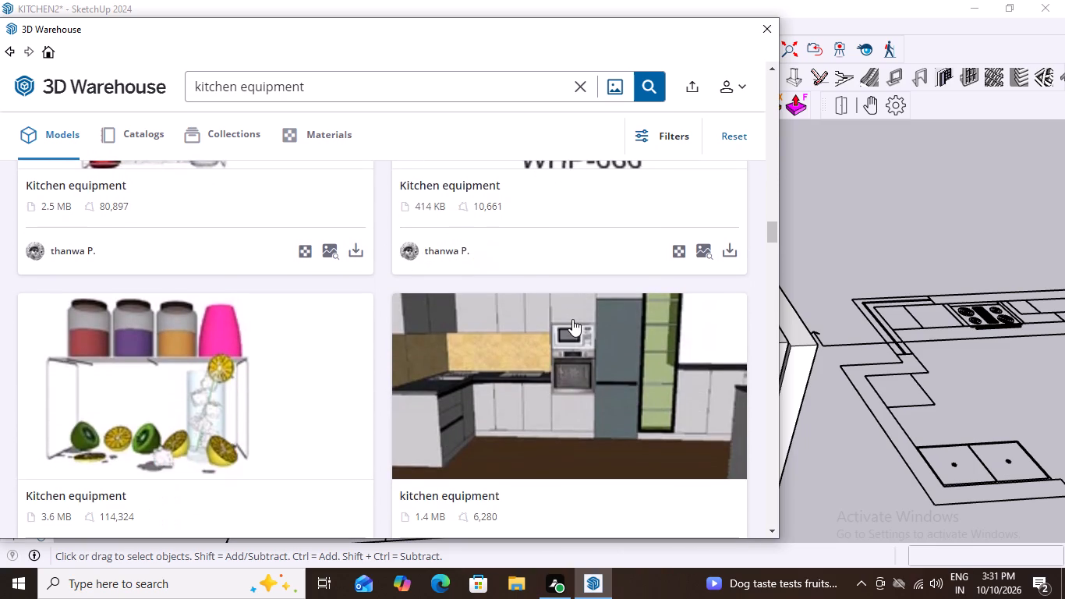
pyautogui.scroll(-2, 572, 319)
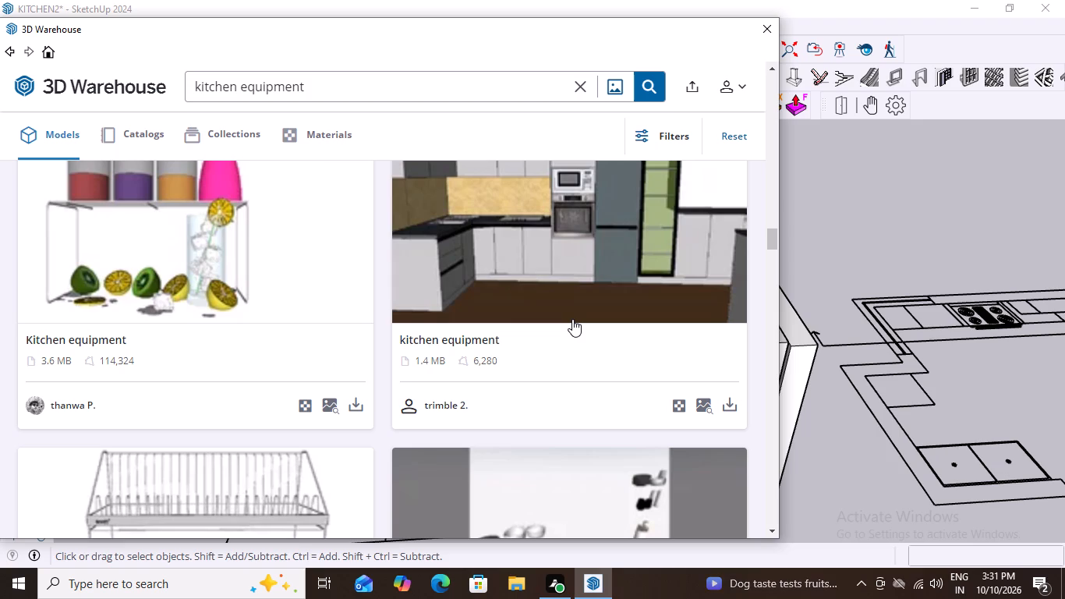
pyautogui.scroll(-1, 572, 319)
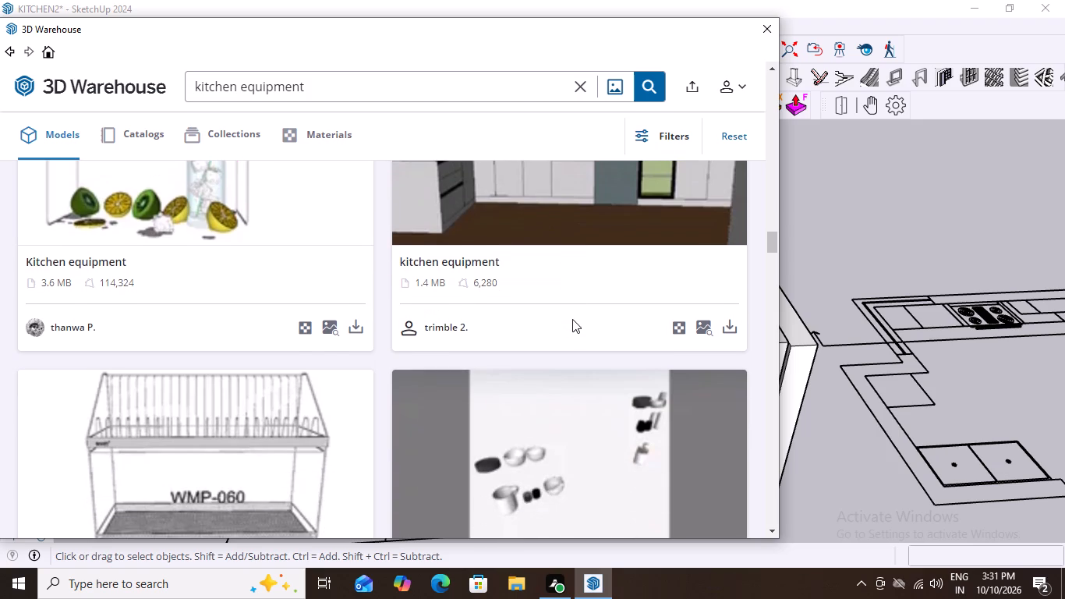
pyautogui.scroll(2, 572, 319)
pyautogui.scroll(-6, 572, 319)
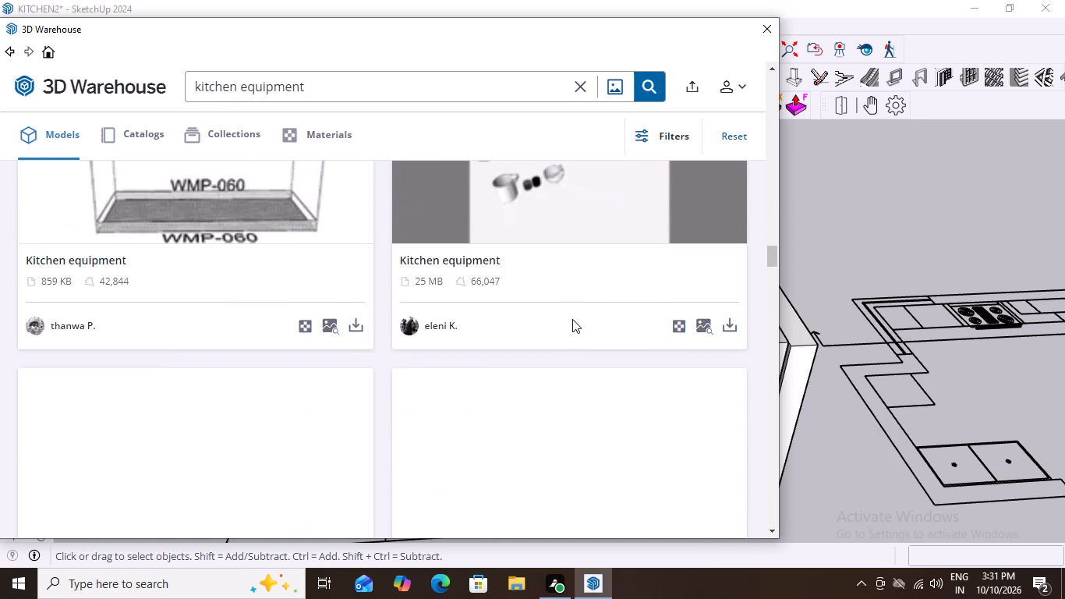
pyautogui.scroll(-6, 572, 319)
pyautogui.scroll(1, 572, 319)
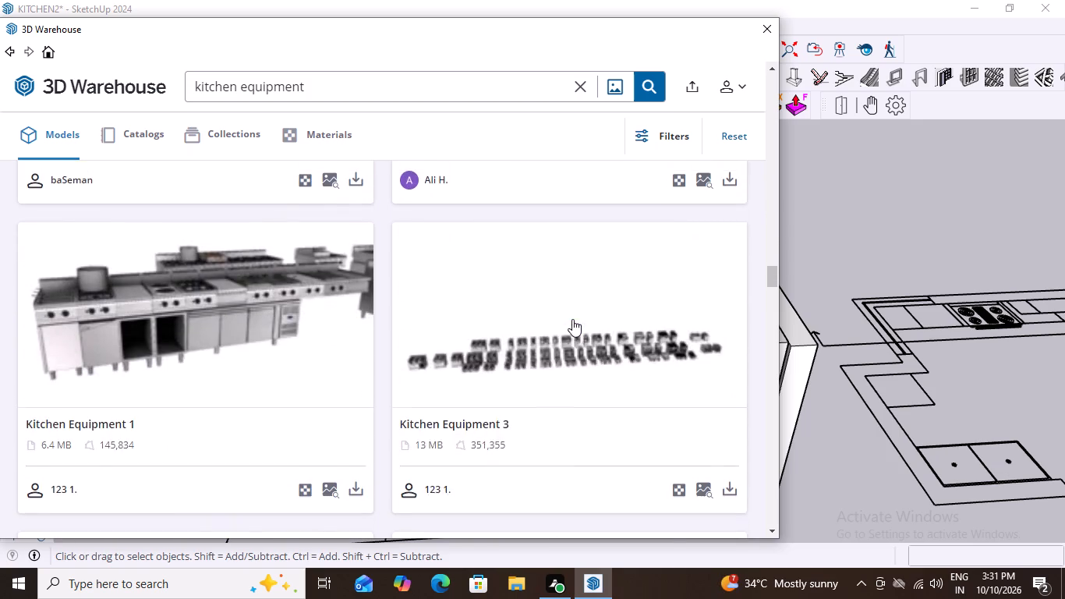
pyautogui.scroll(-12, 572, 319)
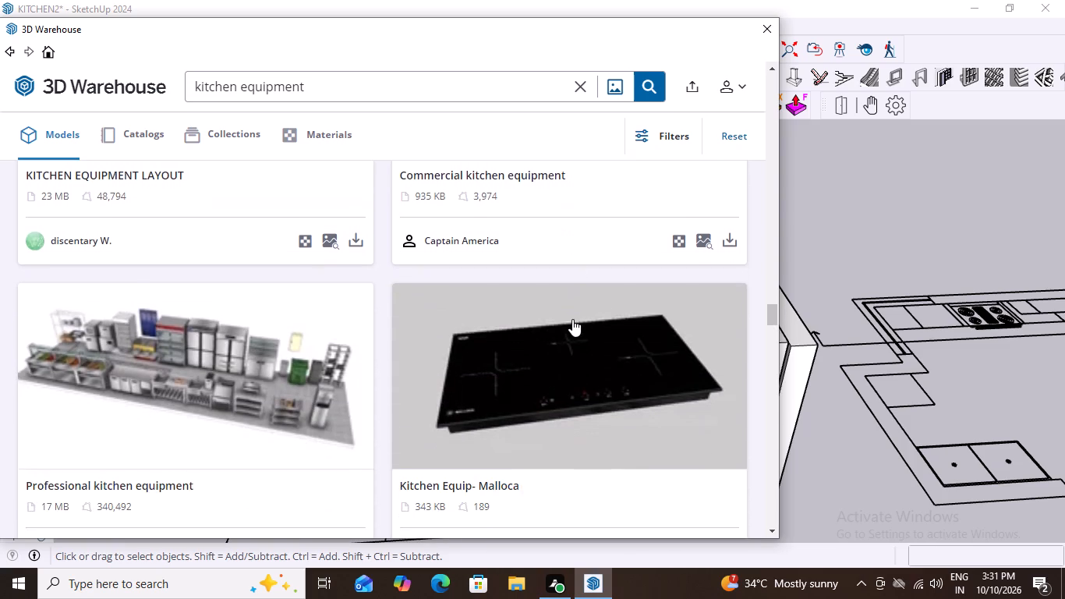
pyautogui.scroll(-2, 572, 319)
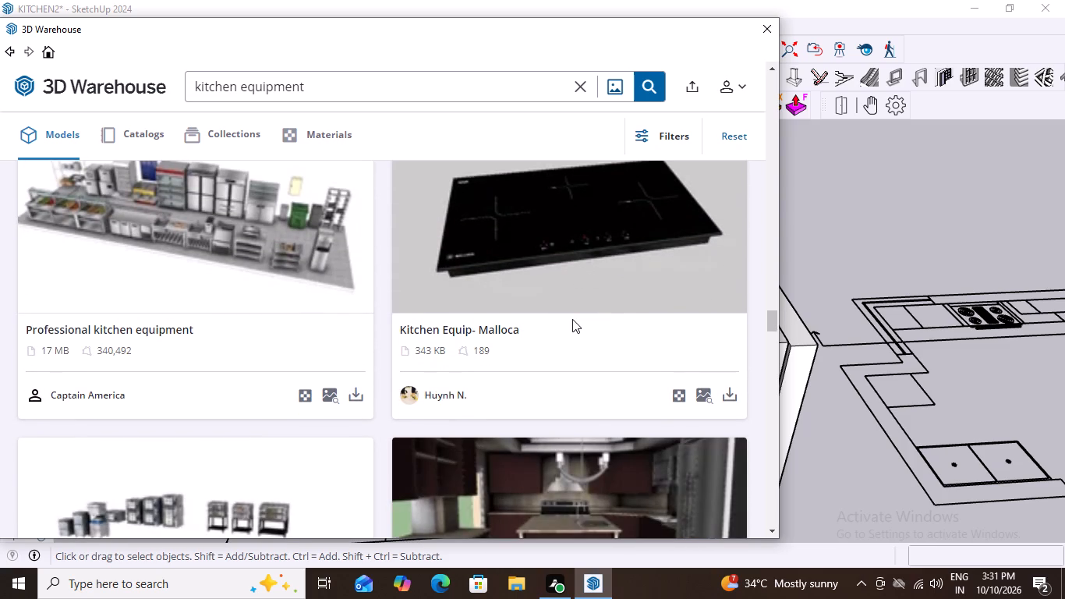
pyautogui.scroll(-3, 572, 319)
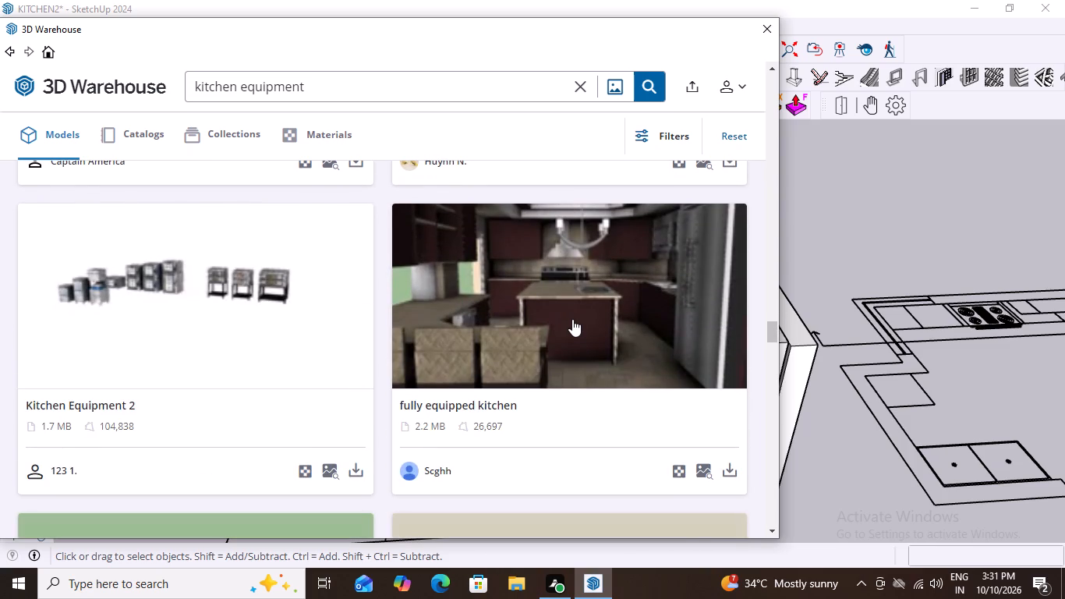
pyautogui.scroll(18, 572, 319)
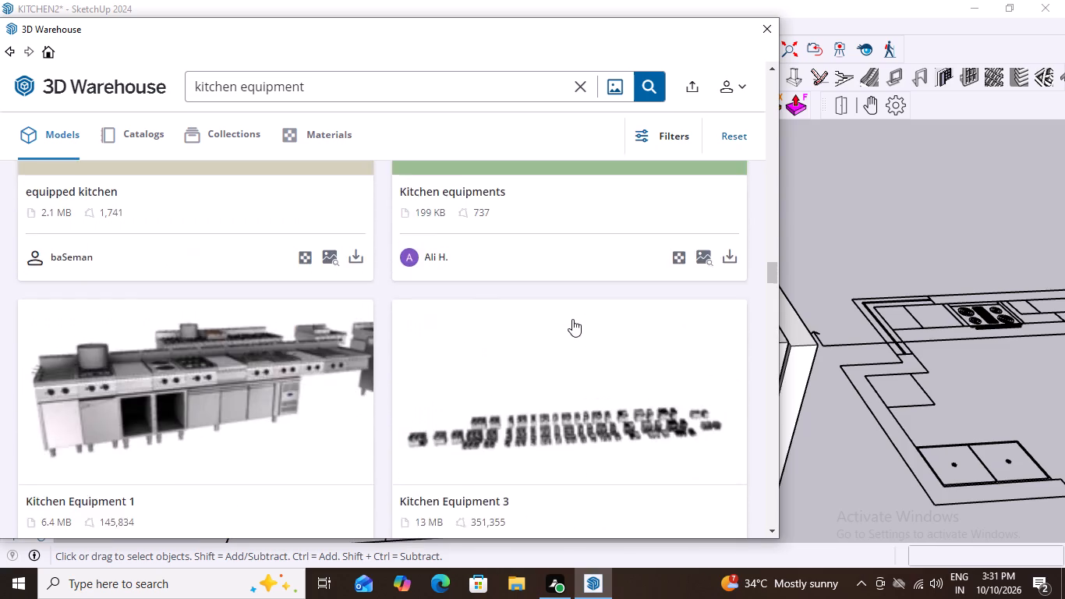
pyautogui.scroll(18, 572, 319)
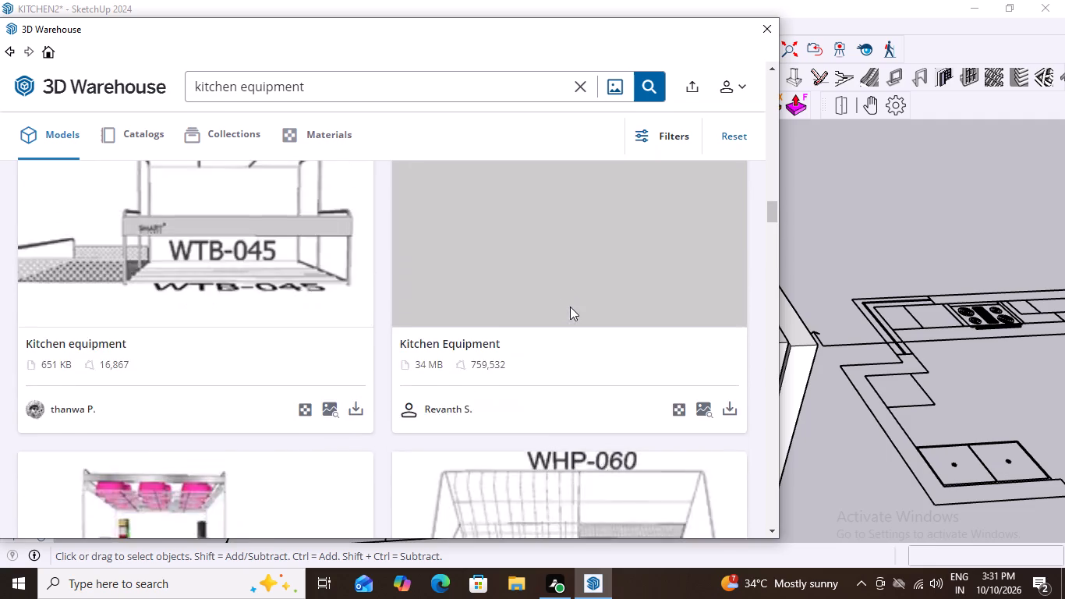
pyautogui.scroll(7, 570, 307)
pyautogui.scroll(18, 570, 307)
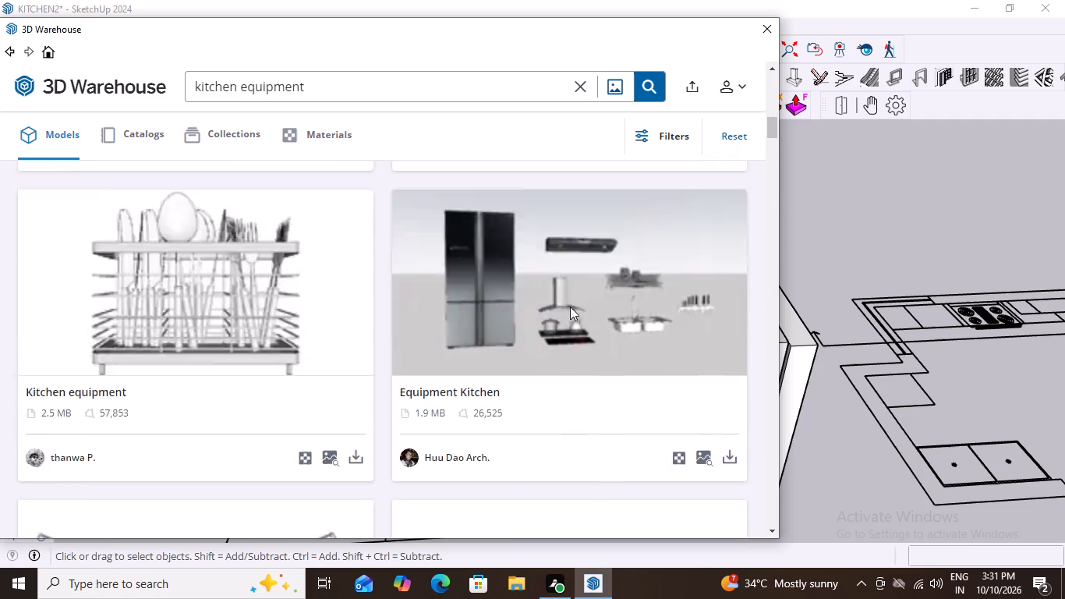
pyautogui.scroll(9, 570, 307)
pyautogui.scroll(-2, 579, 282)
pyautogui.scroll(5, 577, 284)
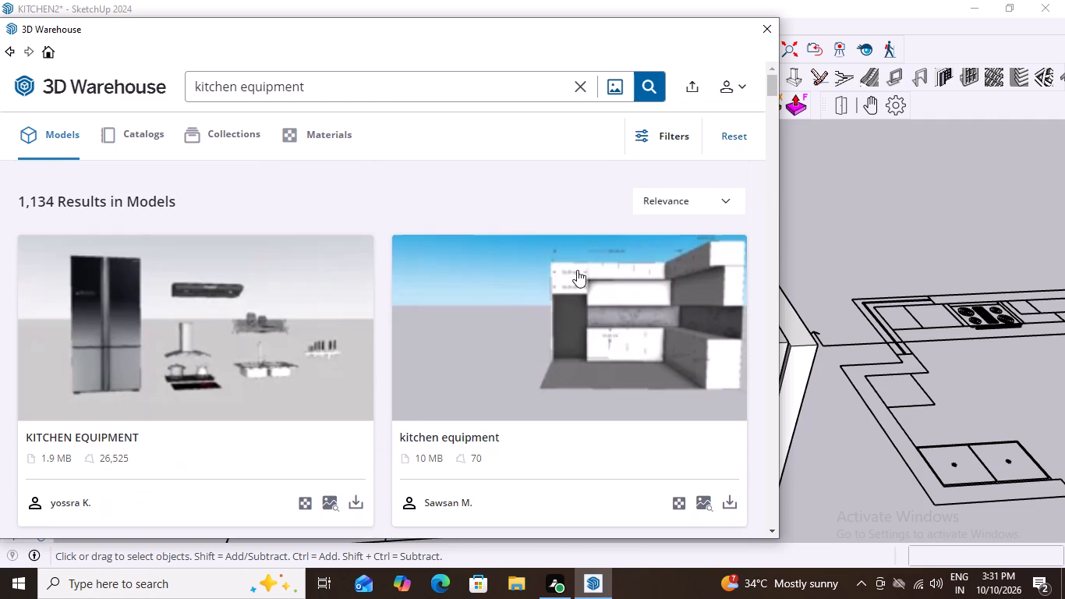
pyautogui.scroll(13, 577, 270)
# Download the "KITCHEN EQUIPMENT" set with refrigerator, hoods, hobs and double sink, loading it directly into the kitchen model.
pyautogui.scroll(-2, 352, 293)
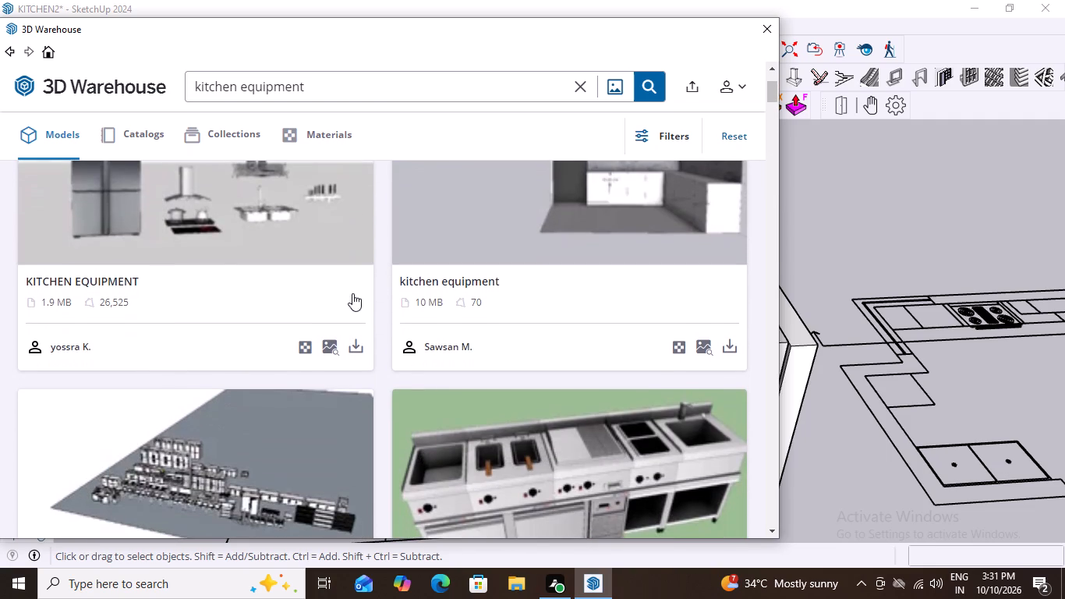
pyautogui.scroll(1, 352, 293)
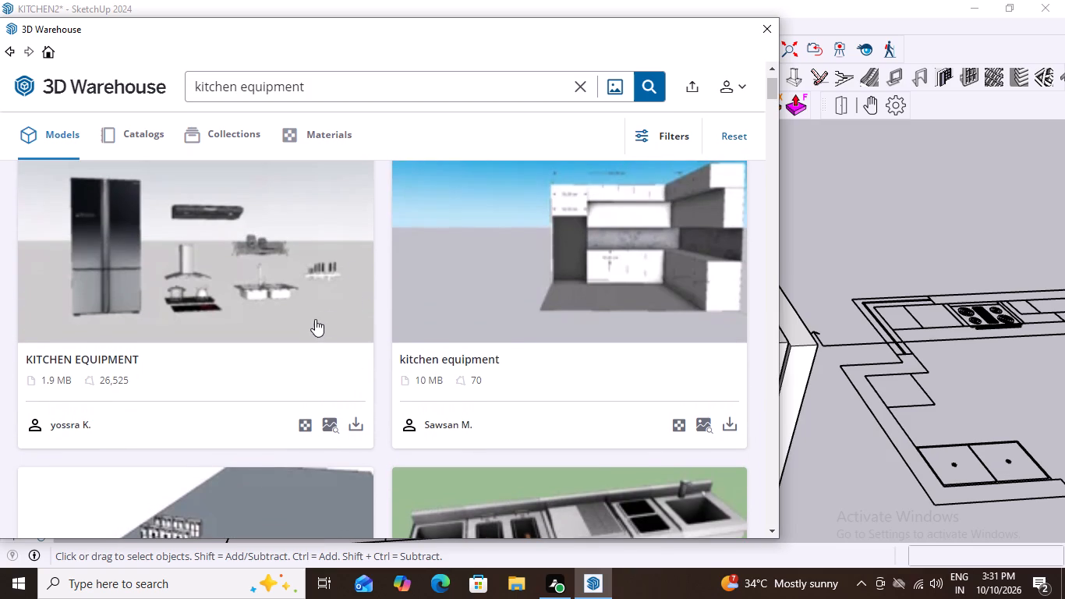
pyautogui.scroll(-1, 372, 303)
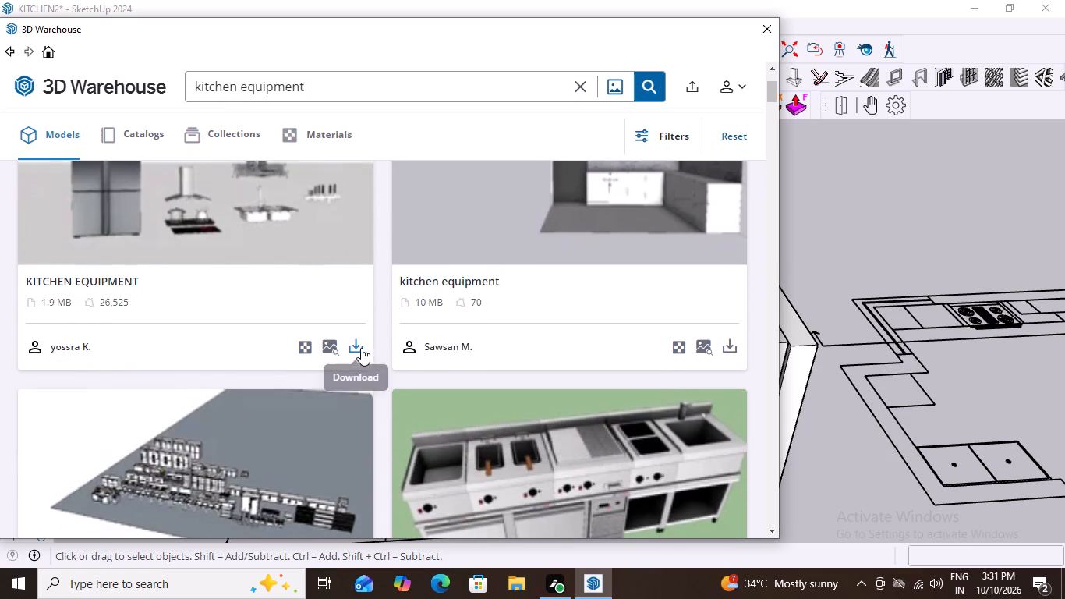
pyautogui.click(359, 348)
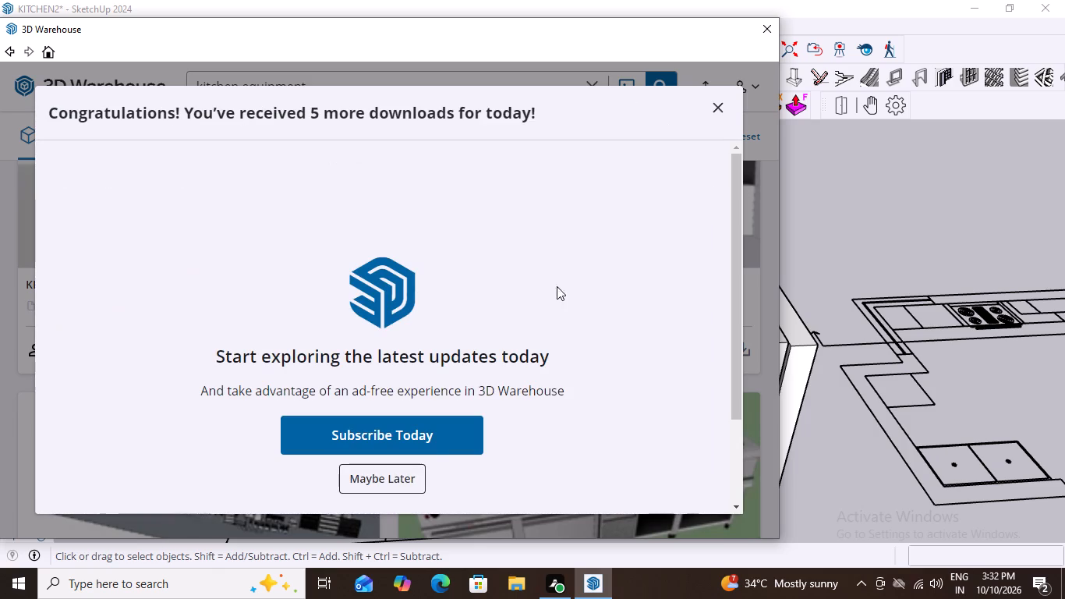
pyautogui.click(378, 477)
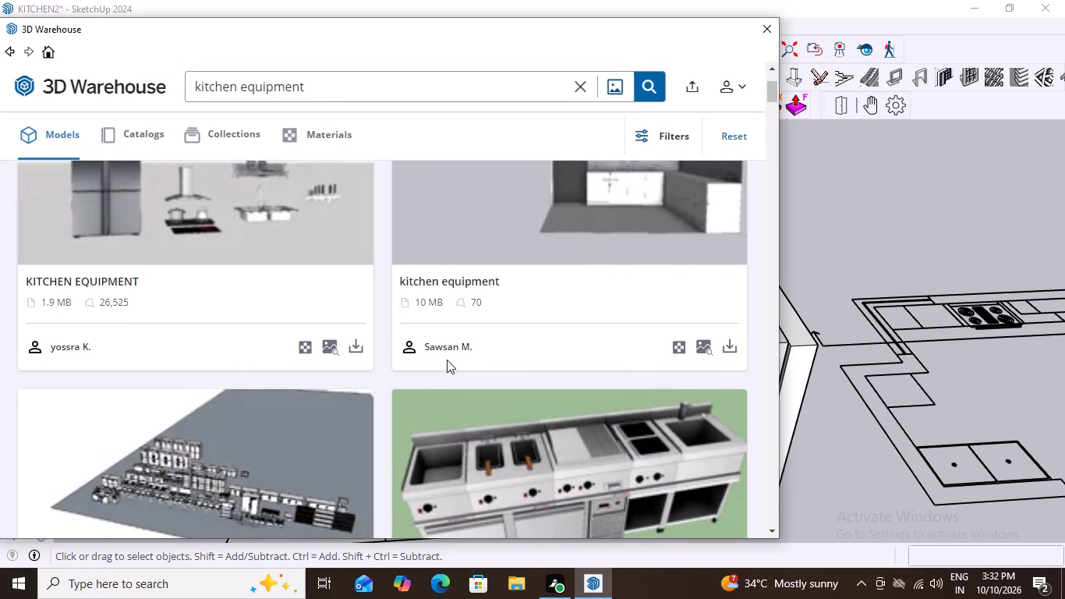
pyautogui.click(352, 343)
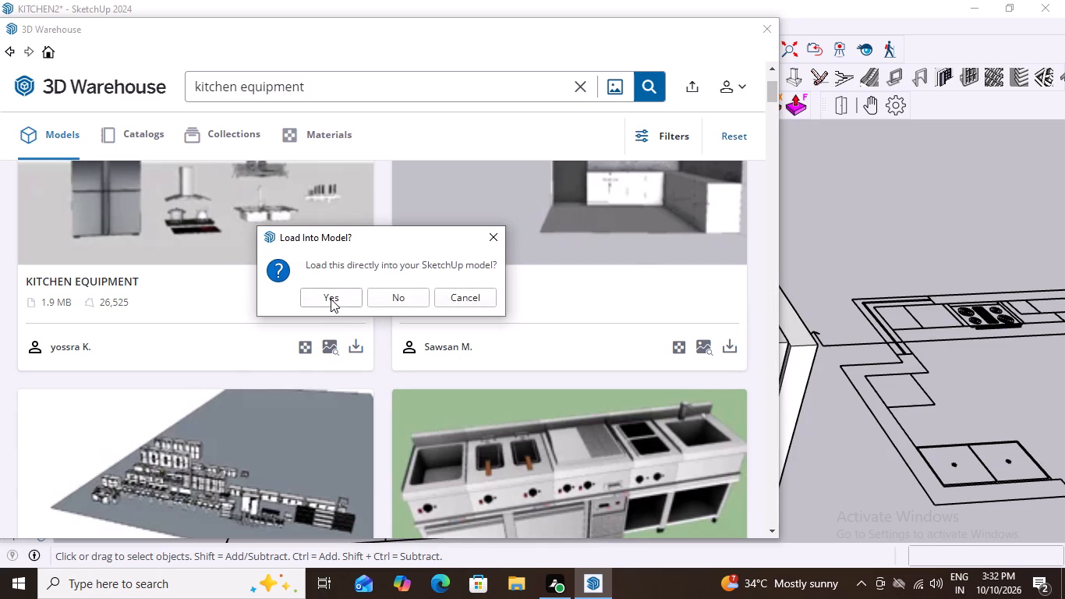
pyautogui.click(331, 299)
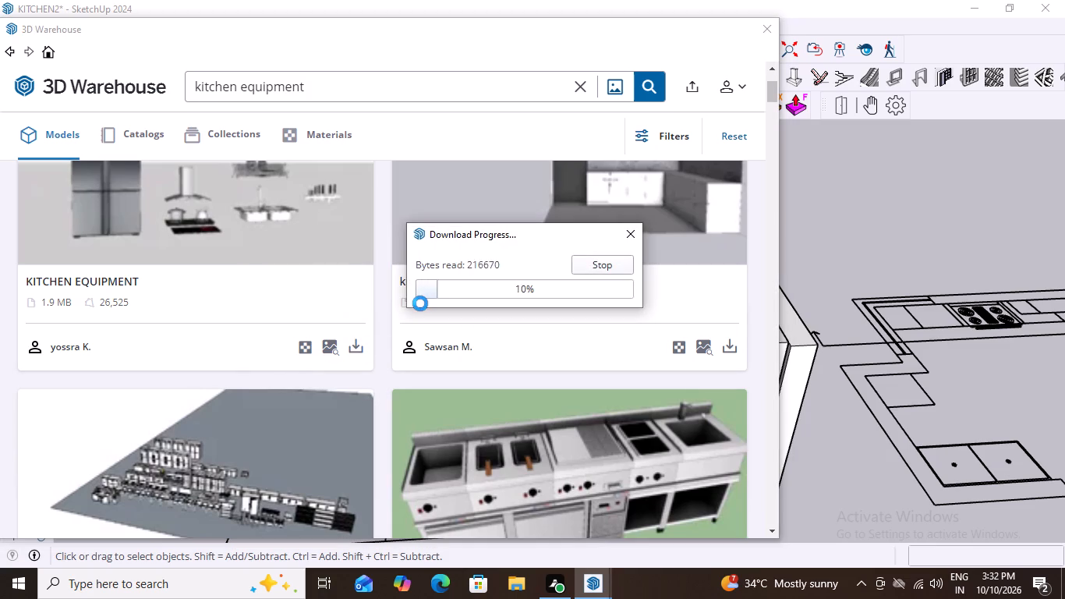
pyautogui.scroll(-2, 352, 318)
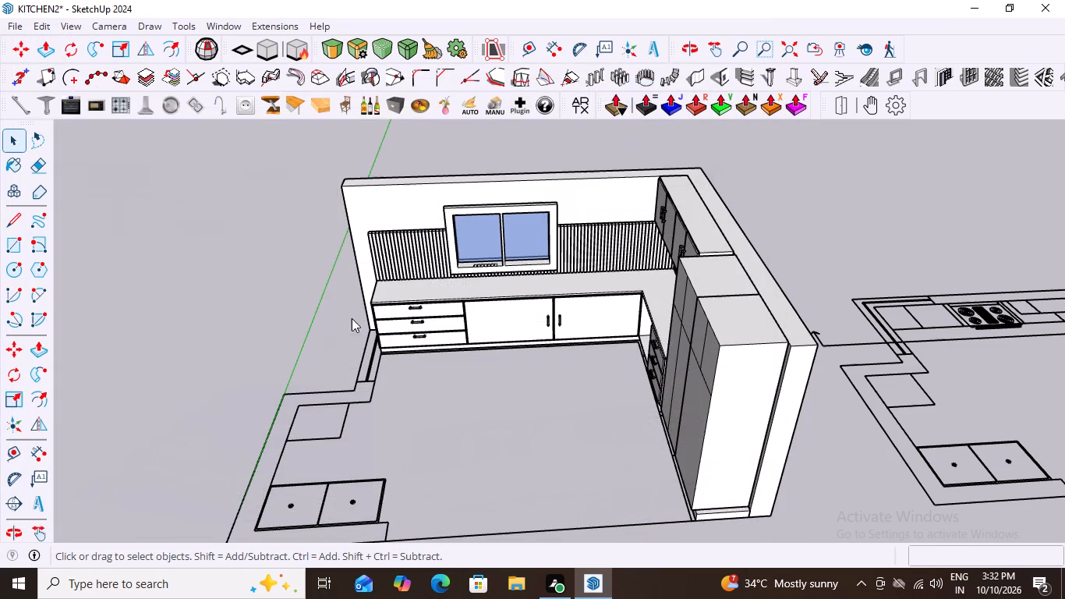
pyautogui.scroll(-4, 352, 318)
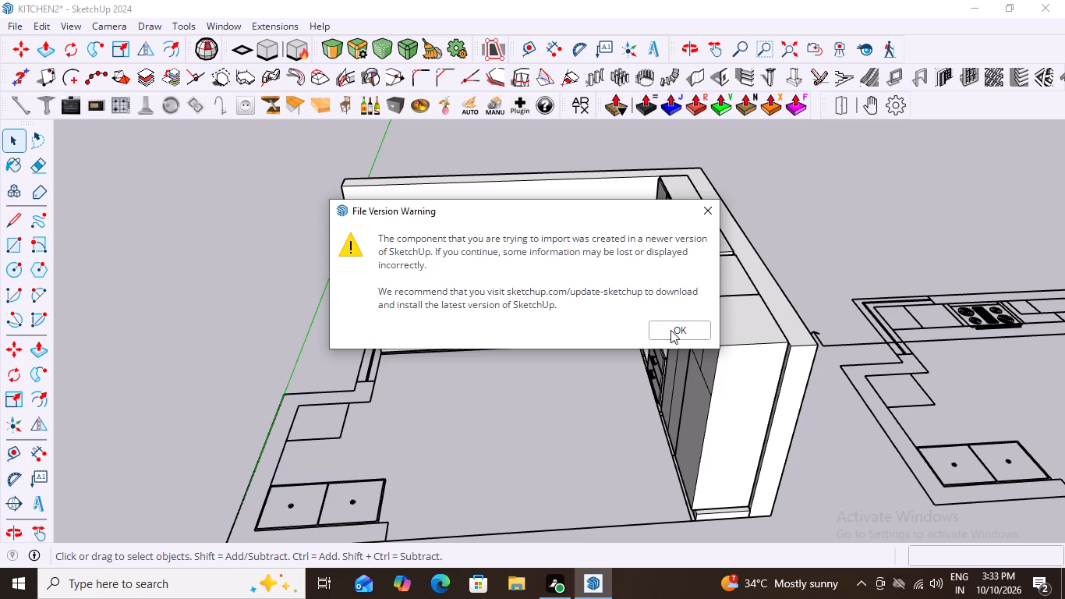
pyautogui.click(670, 330)
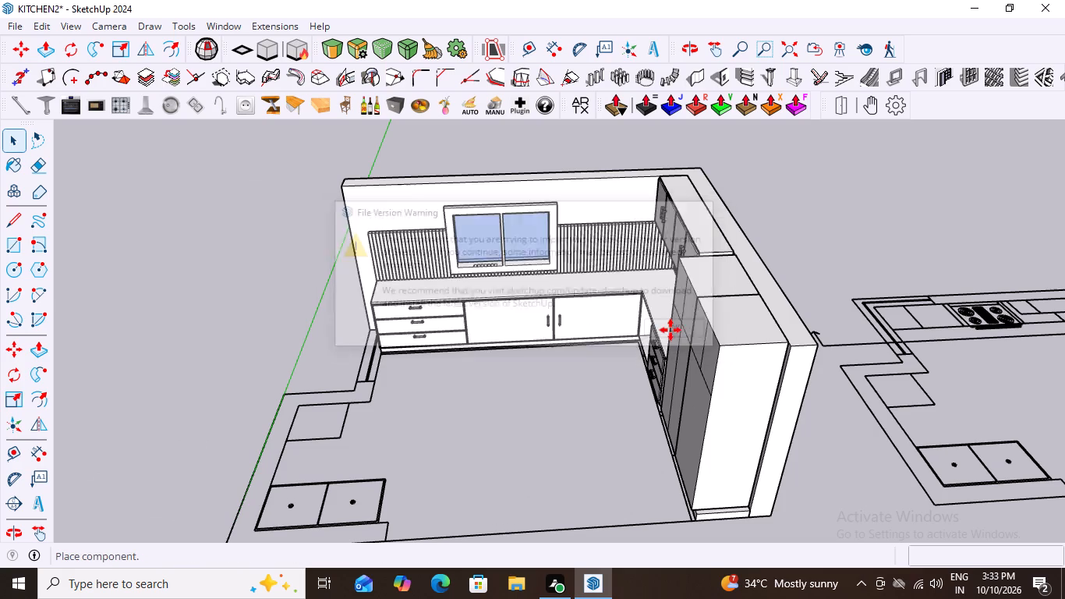
# Place the kitchen equipment set on the open ground beside the modelled kitchen, across the green axis, and deselect it.
pyautogui.scroll(-12, 375, 349)
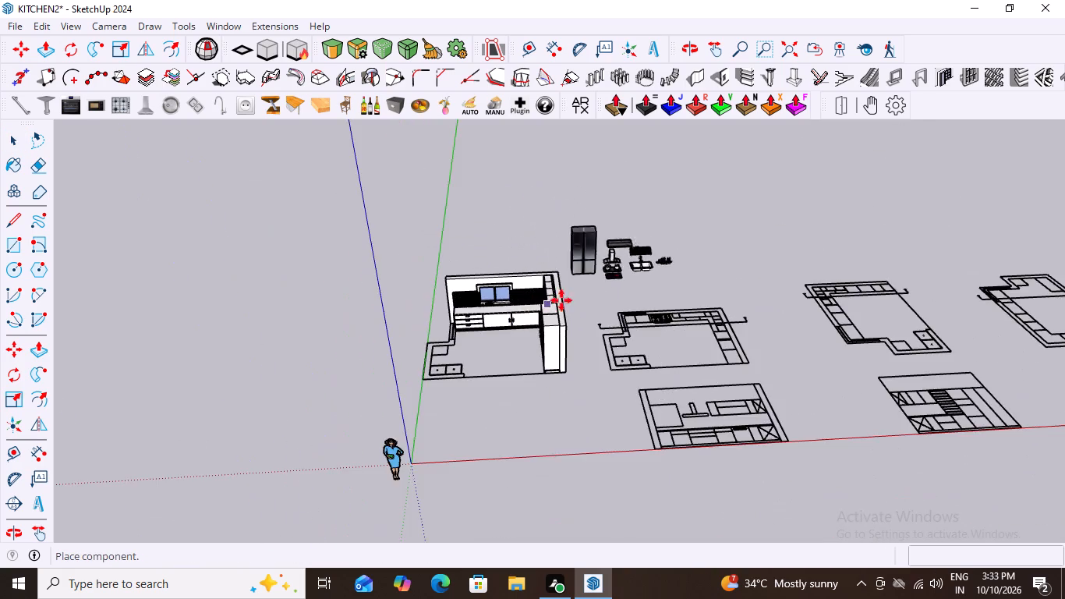
pyautogui.scroll(-3, 561, 300)
pyautogui.scroll(10, 341, 384)
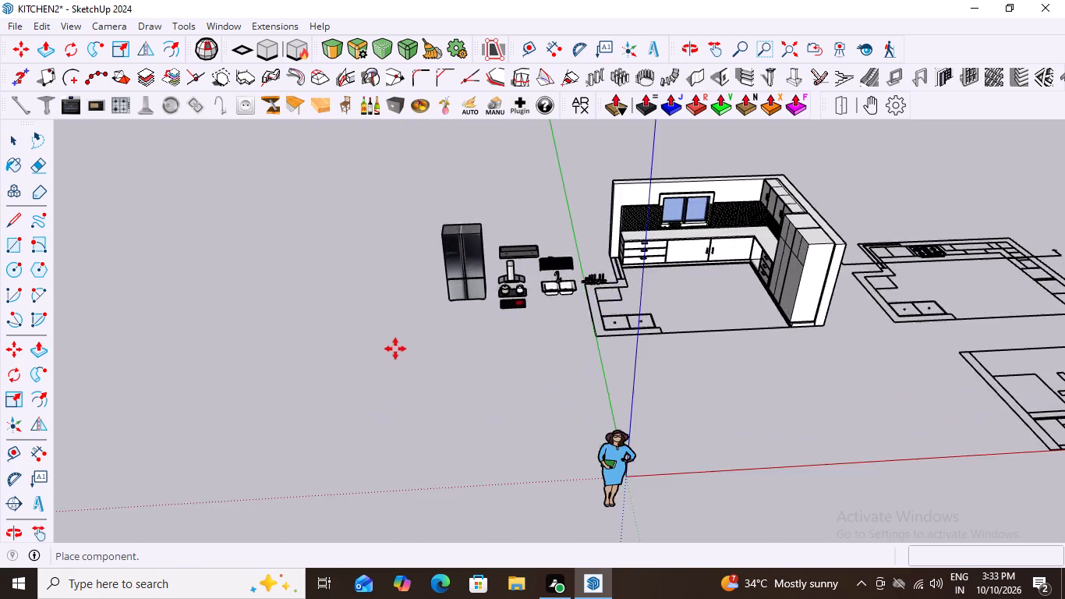
pyautogui.scroll(4, 395, 349)
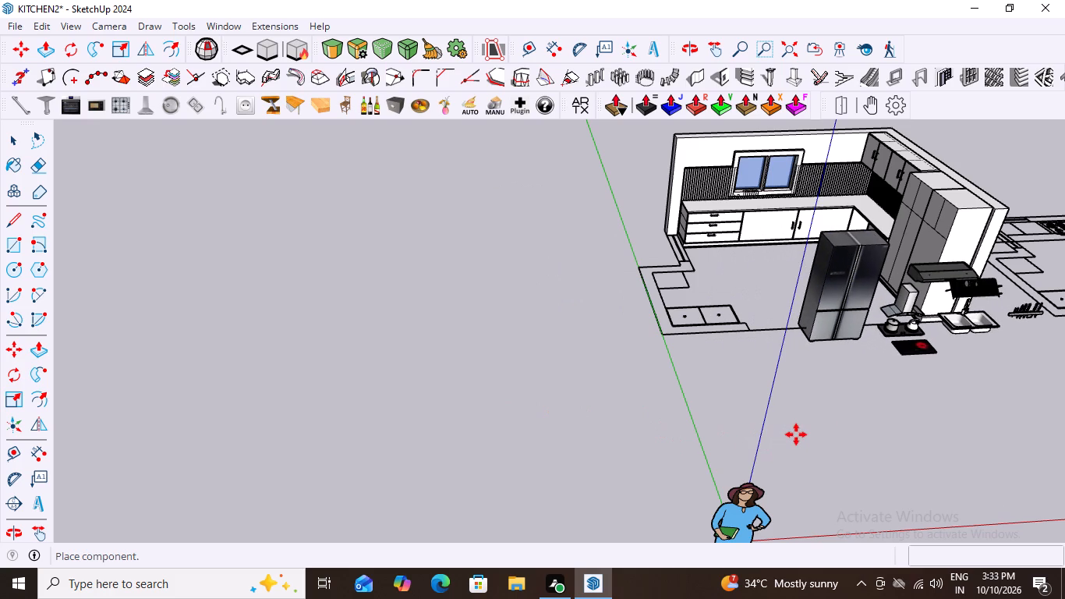
pyautogui.press('Up')
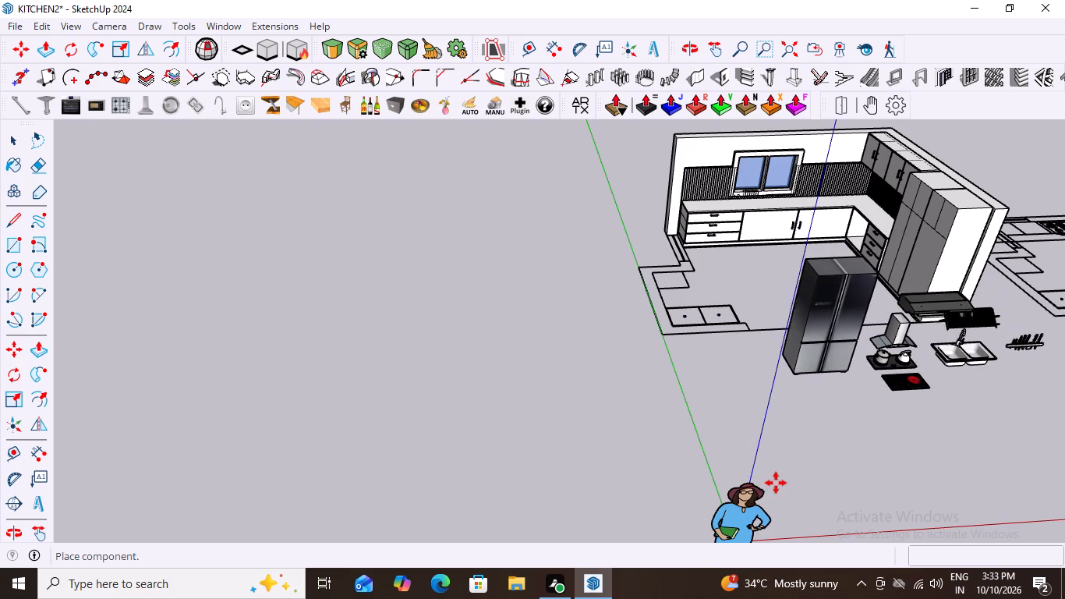
pyautogui.press('Left')
pyautogui.press('Down')
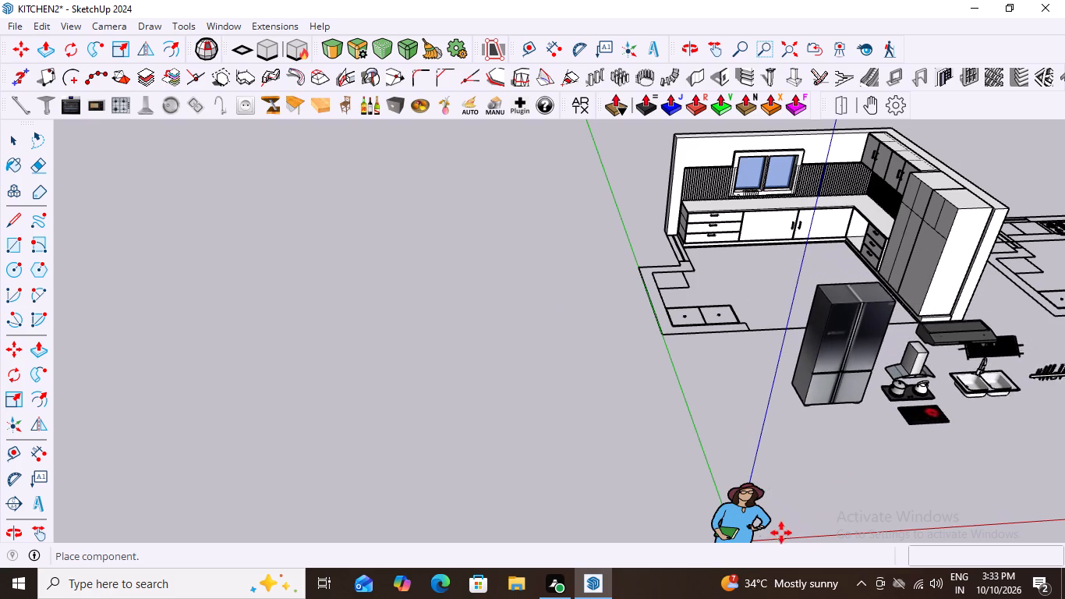
pyautogui.scroll(-2, 292, 452)
pyautogui.moveTo(365, 431); pyautogui.dragTo(264, 296, button='middle')
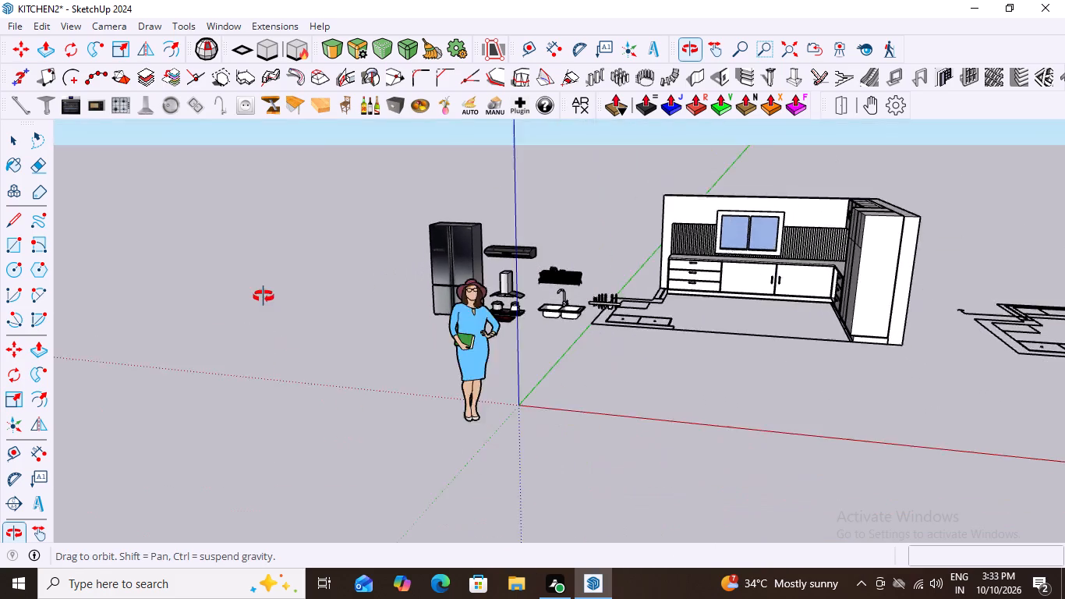
pyautogui.moveTo(264, 296); pyautogui.dragTo(292, 377, button='middle')
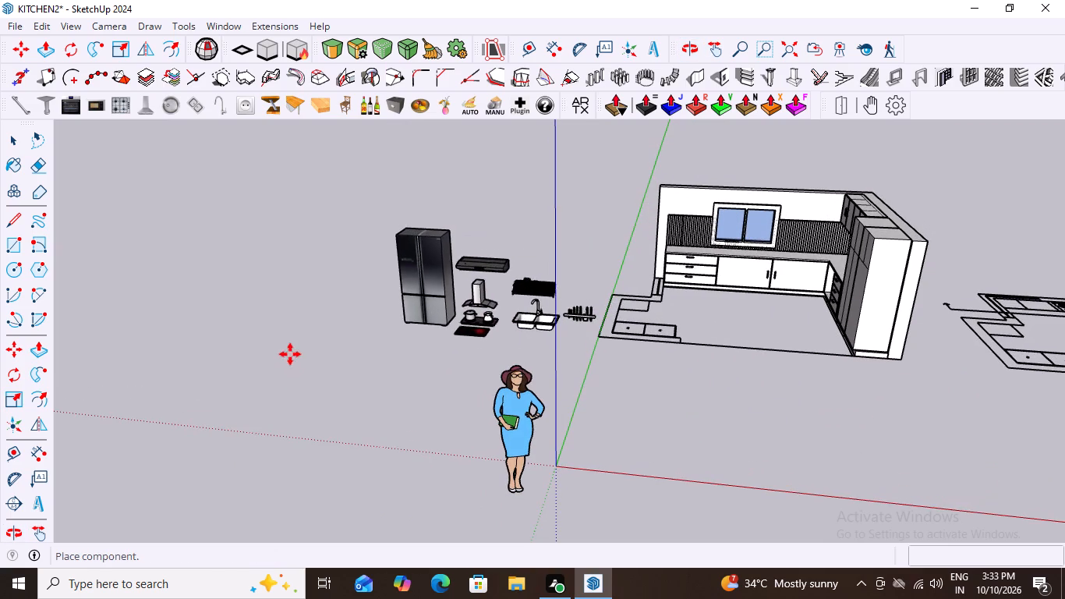
pyautogui.click(250, 337)
pyautogui.scroll(2, 583, 363)
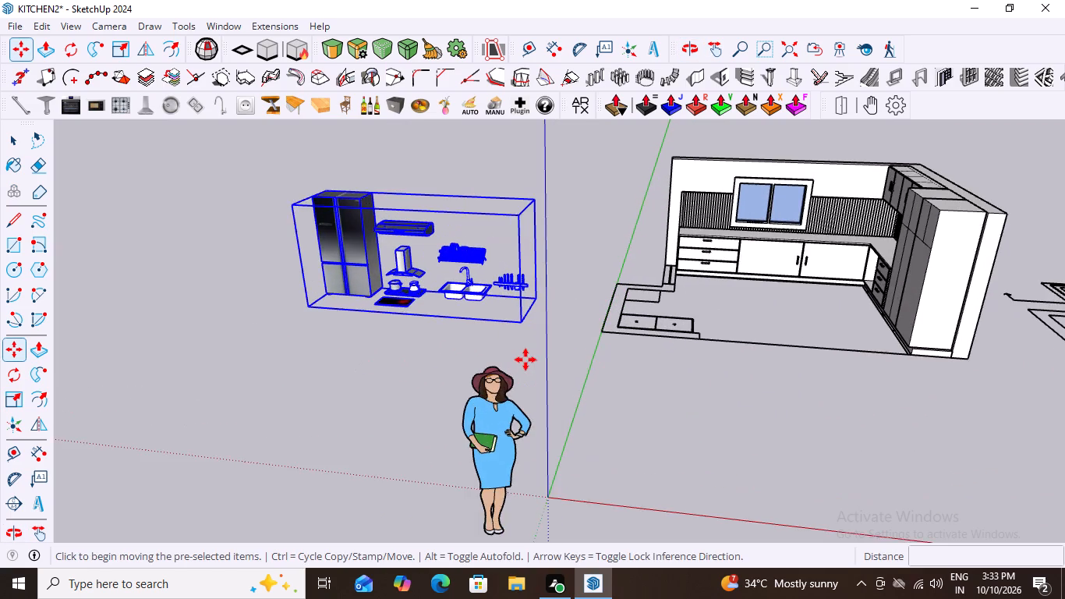
pyautogui.scroll(5, 525, 360)
pyautogui.press('space')
pyautogui.click(525, 360)
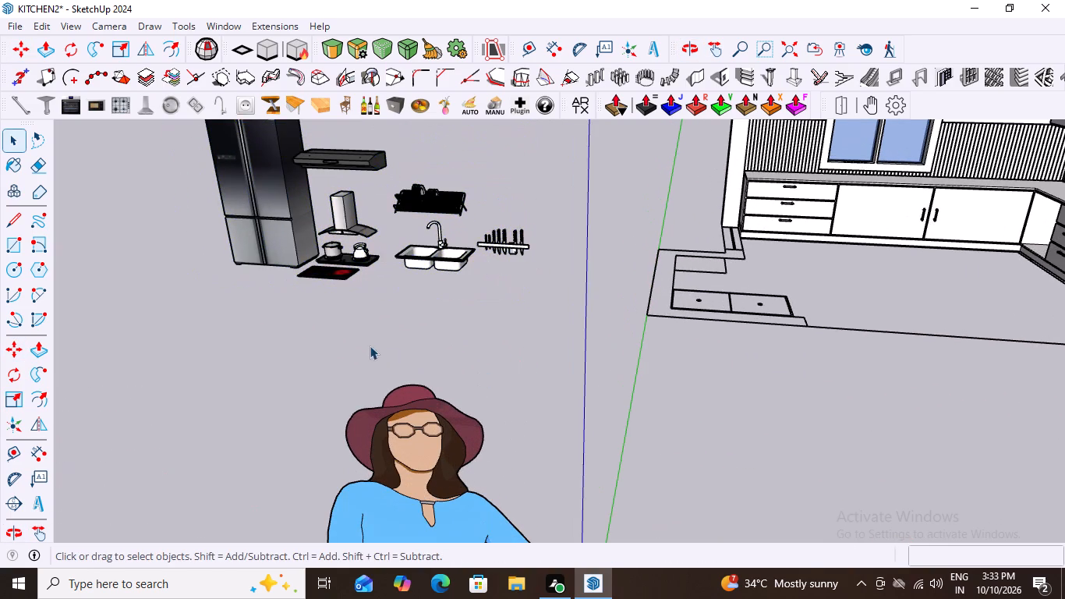
# Examine the placed refrigerator, range hoods, hobs, dish rack, sink and knife rack up close and against the kitchen.
pyautogui.moveTo(359, 336); pyautogui.dragTo(314, 314, button='middle')
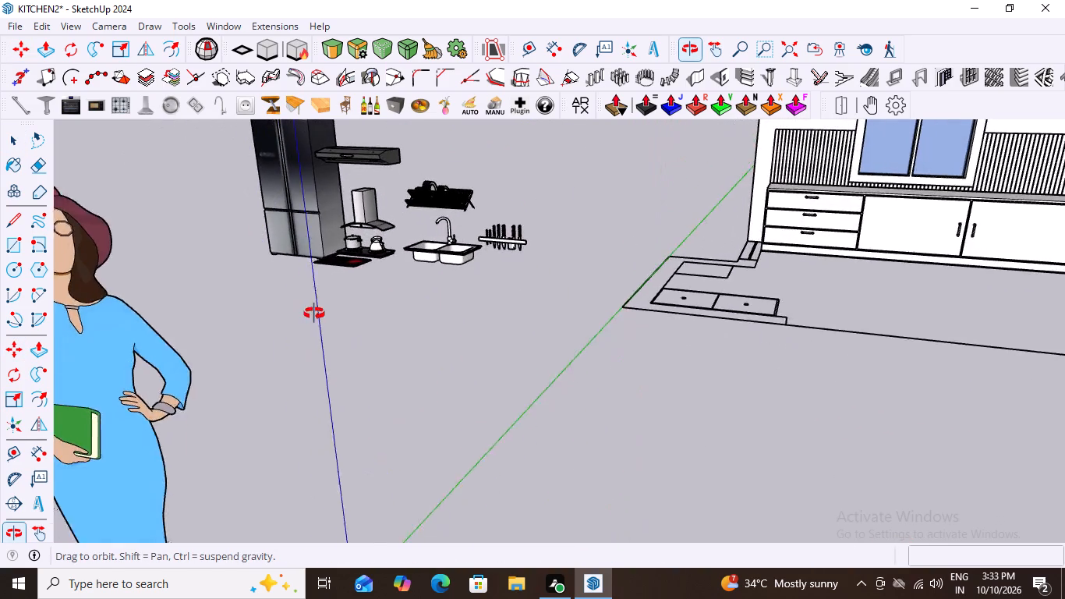
pyautogui.moveTo(314, 314); pyautogui.dragTo(424, 366, button='middle')
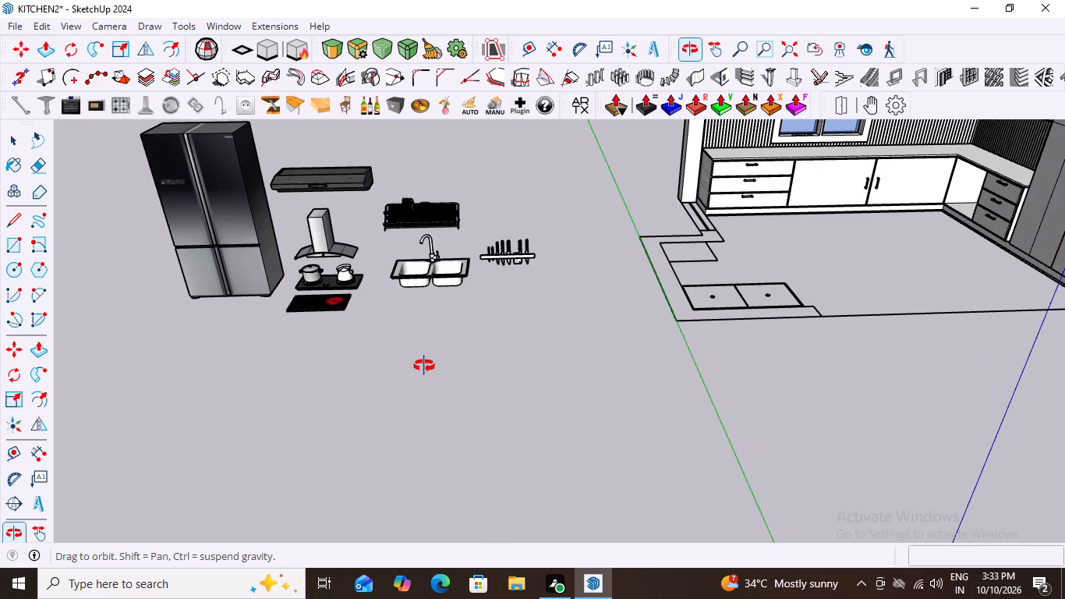
pyautogui.moveTo(424, 366); pyautogui.dragTo(423, 367, button='middle')
pyautogui.scroll(11, 340, 172)
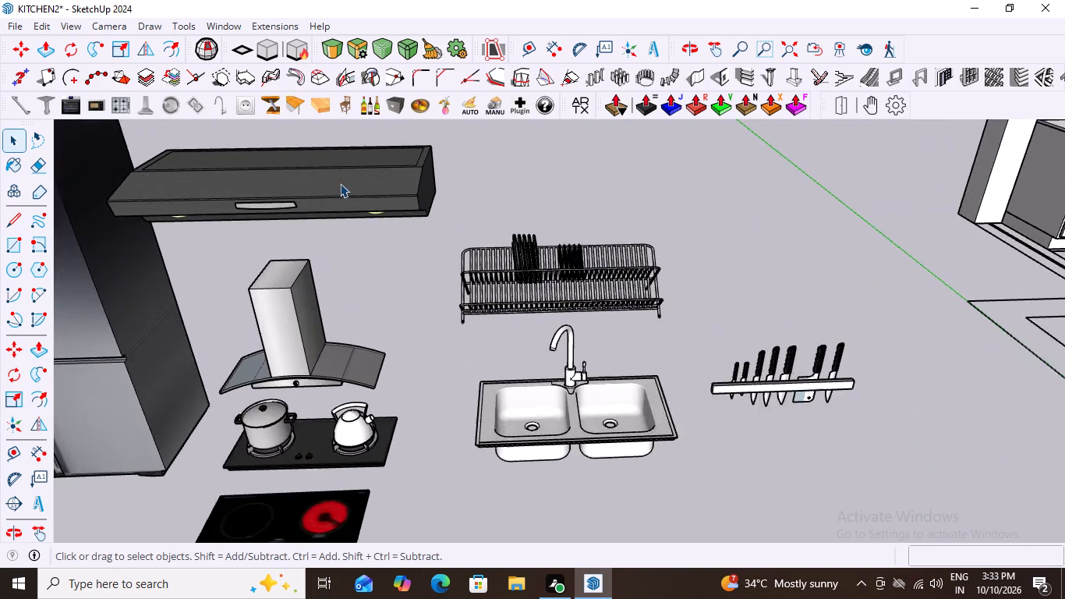
pyautogui.scroll(4, 340, 183)
pyautogui.moveTo(346, 232); pyautogui.dragTo(328, 179, button='middle')
pyautogui.scroll(-1, 328, 179)
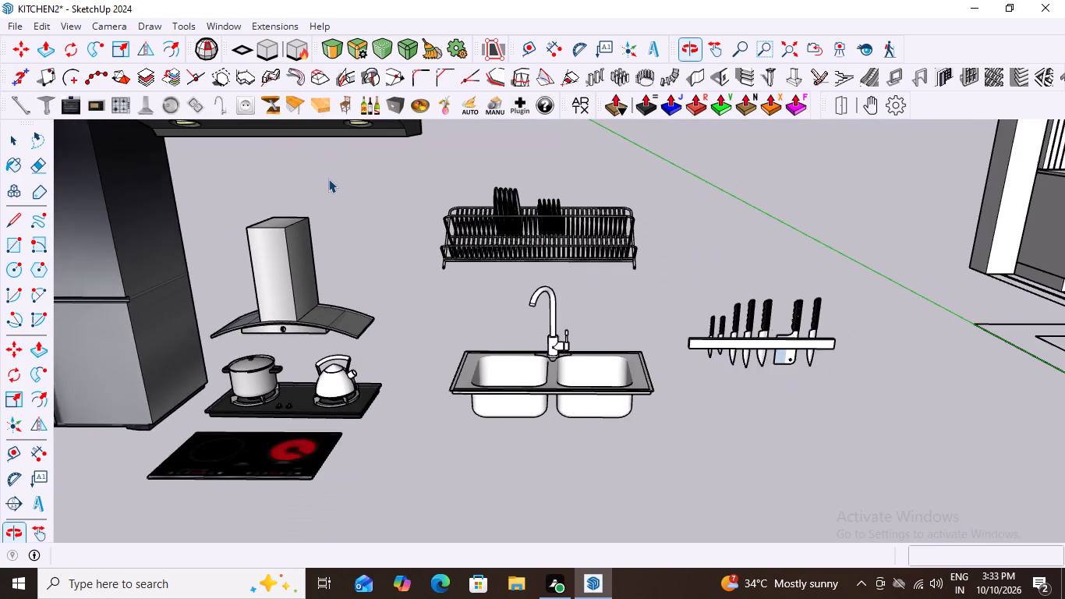
pyautogui.scroll(-6, 328, 179)
pyautogui.scroll(-7, 434, 278)
pyautogui.moveTo(429, 307); pyautogui.dragTo(447, 363, button='middle')
pyautogui.scroll(-4, 341, 271)
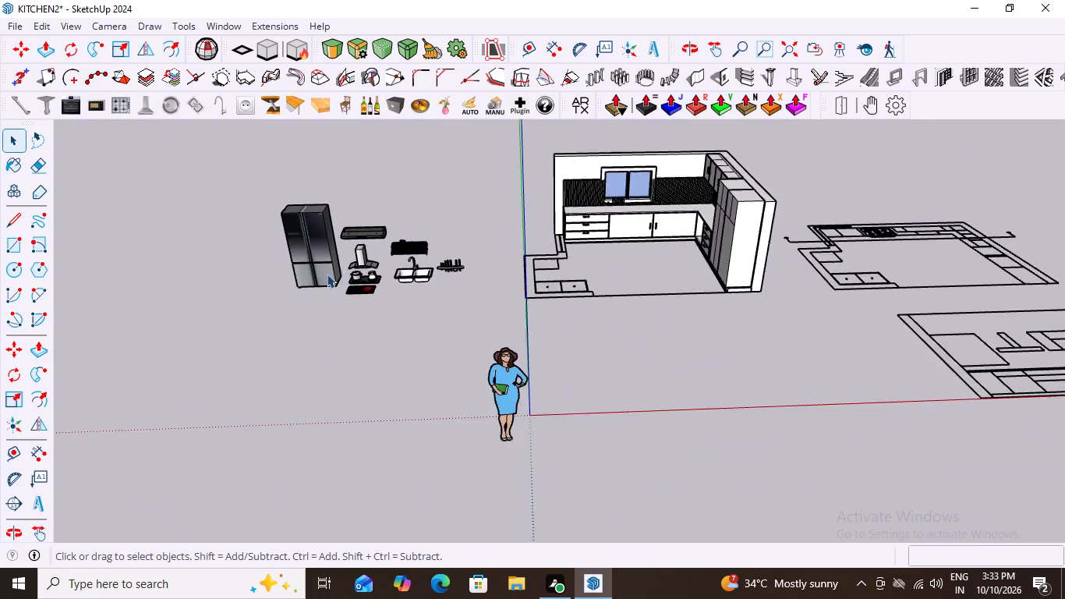
pyautogui.scroll(-2, 327, 274)
pyautogui.scroll(3, 451, 317)
# Reopen 3D Warehouse and run the "kitchen equipment" model search again.
pyautogui.click(221, 25)
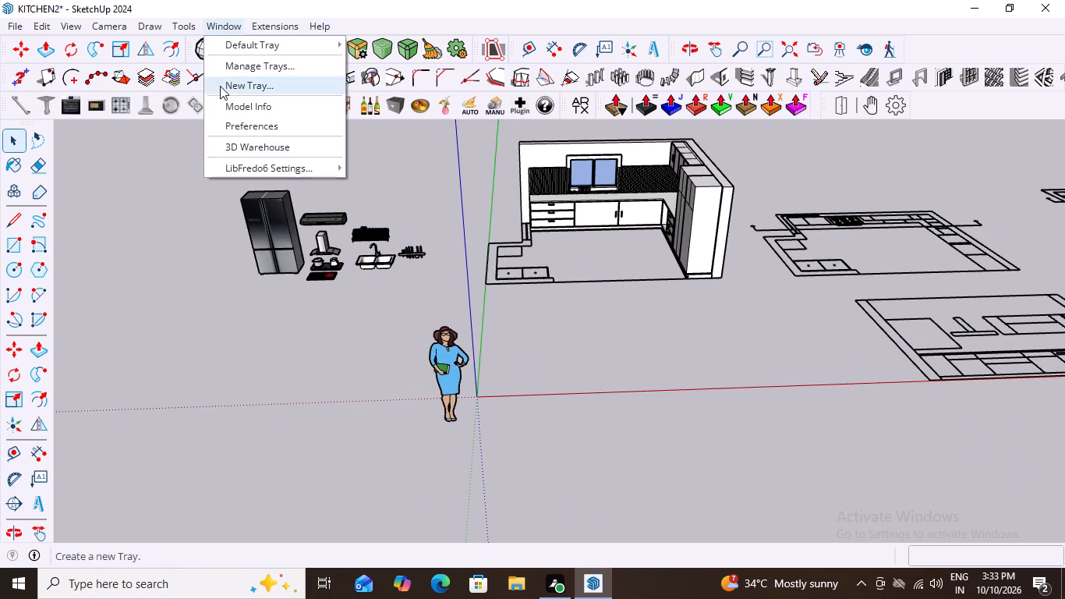
pyautogui.click(249, 145)
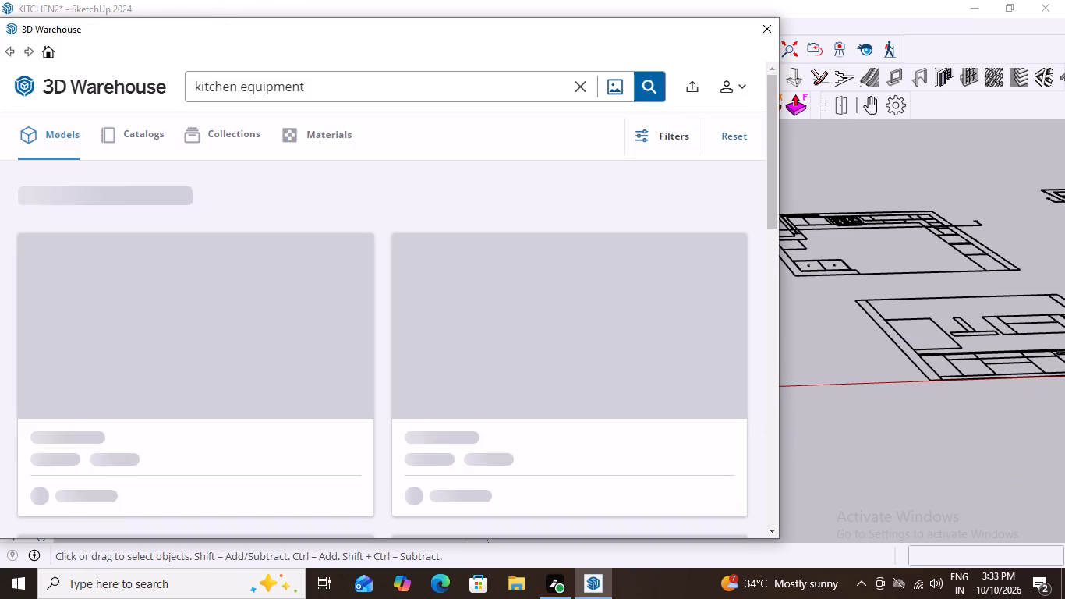
pyautogui.click(656, 90)
# Browse the "kitchen equipment" results for further racks, appliances and accessories to add to the kitchen.
pyautogui.scroll(-3, 428, 184)
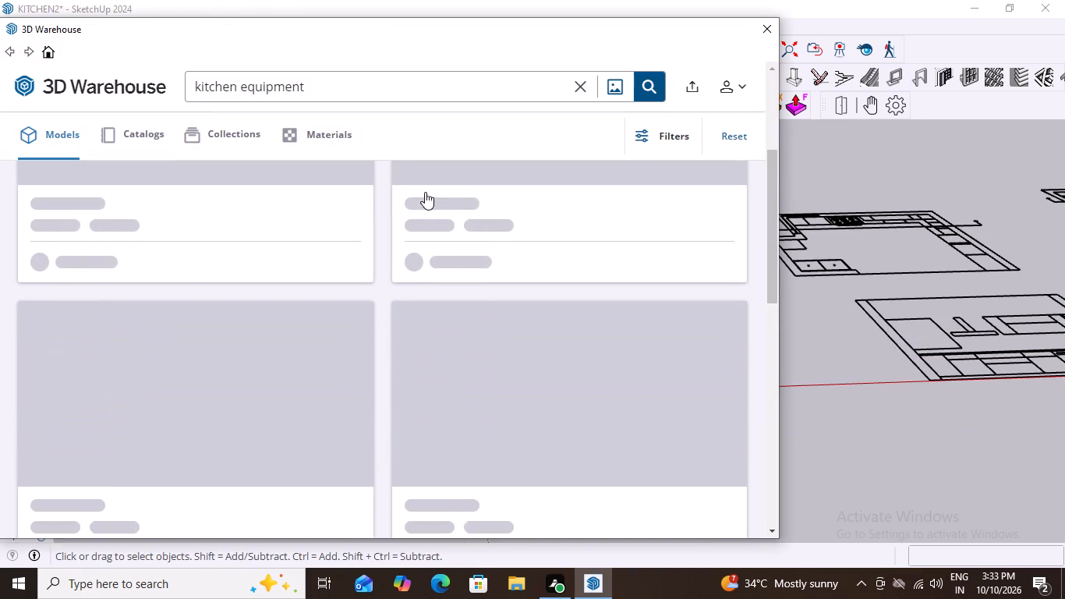
pyautogui.scroll(-6, 425, 192)
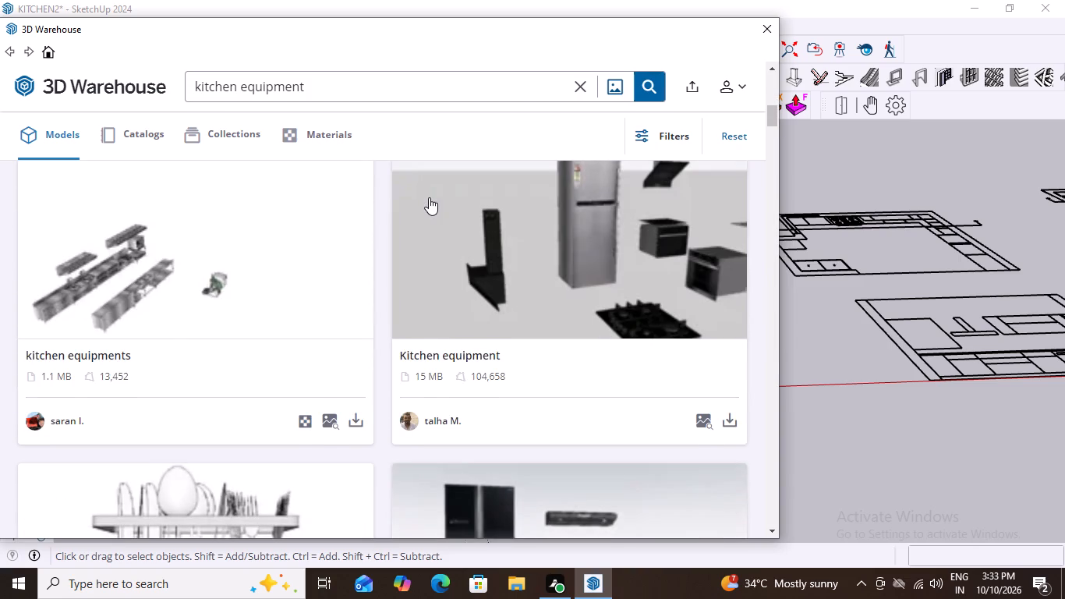
pyautogui.scroll(-2, 429, 197)
pyautogui.scroll(-3, 320, 227)
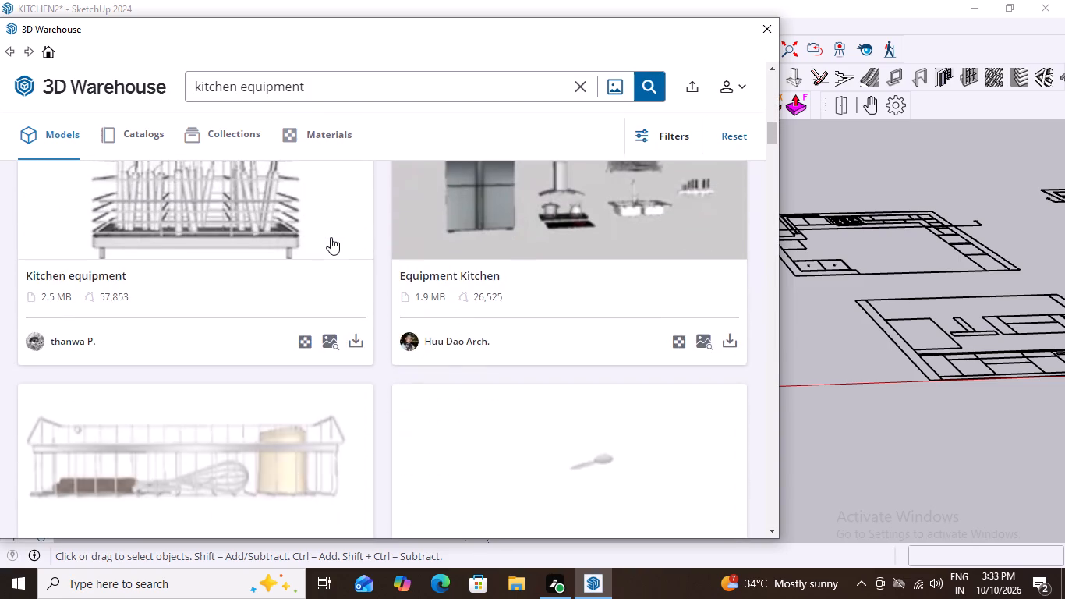
pyautogui.scroll(-8, 331, 237)
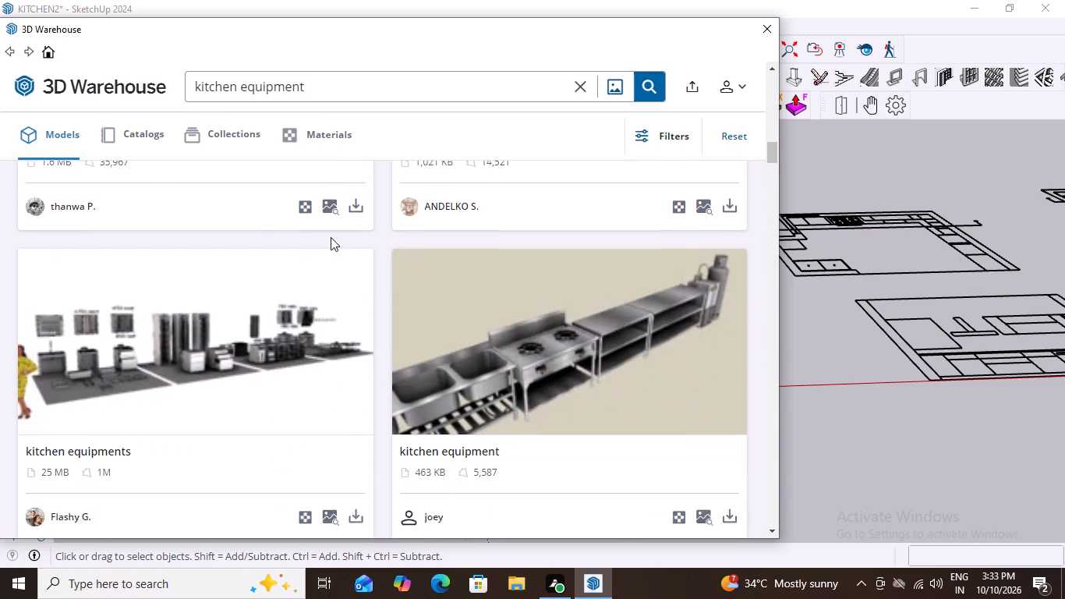
pyautogui.scroll(-5, 331, 237)
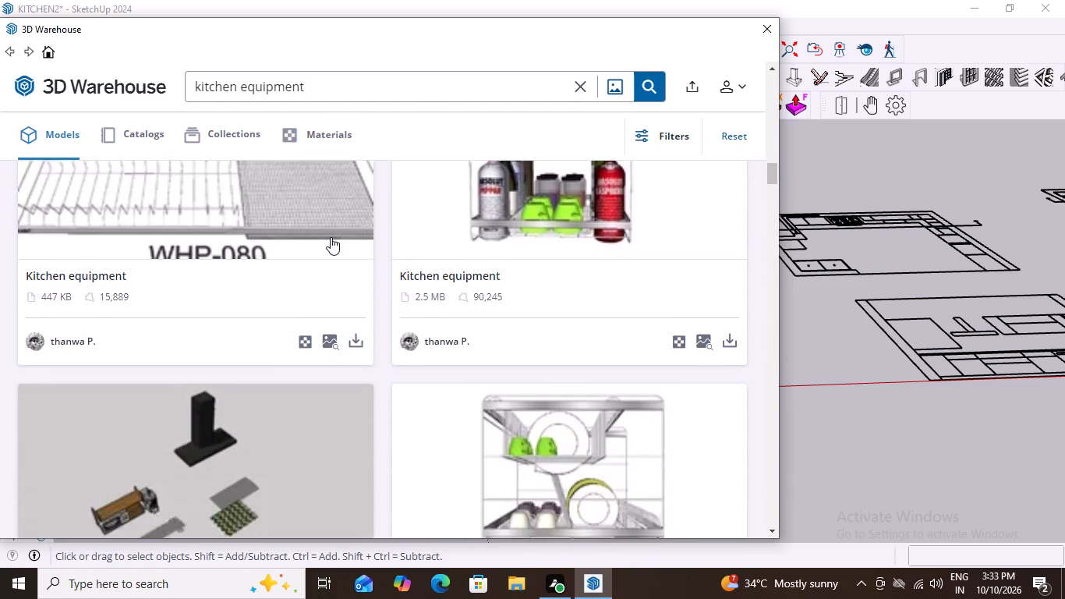
pyautogui.scroll(2, 331, 237)
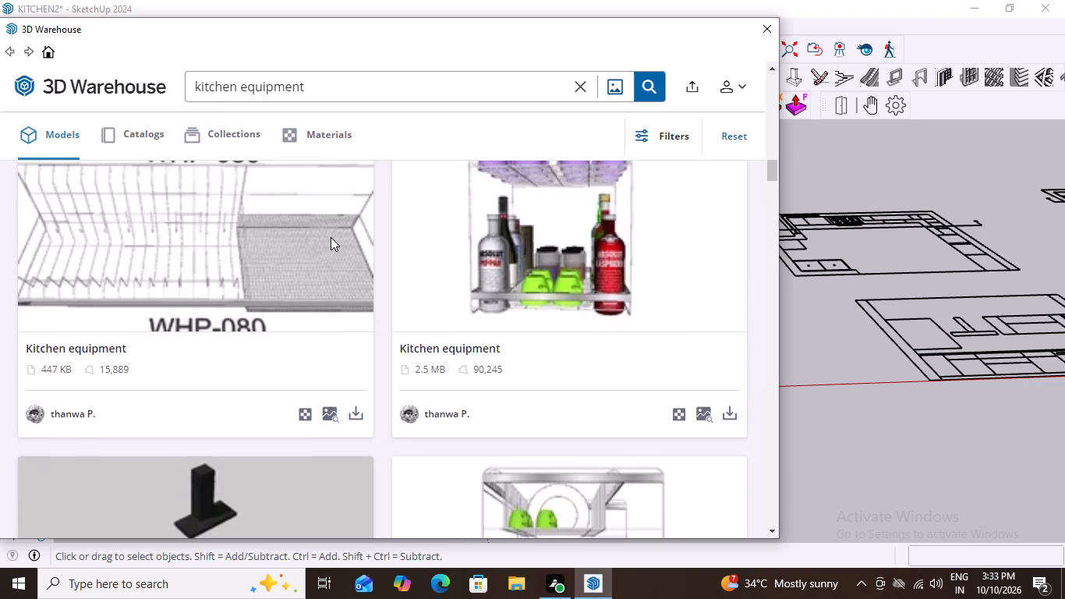
pyautogui.scroll(-11, 331, 237)
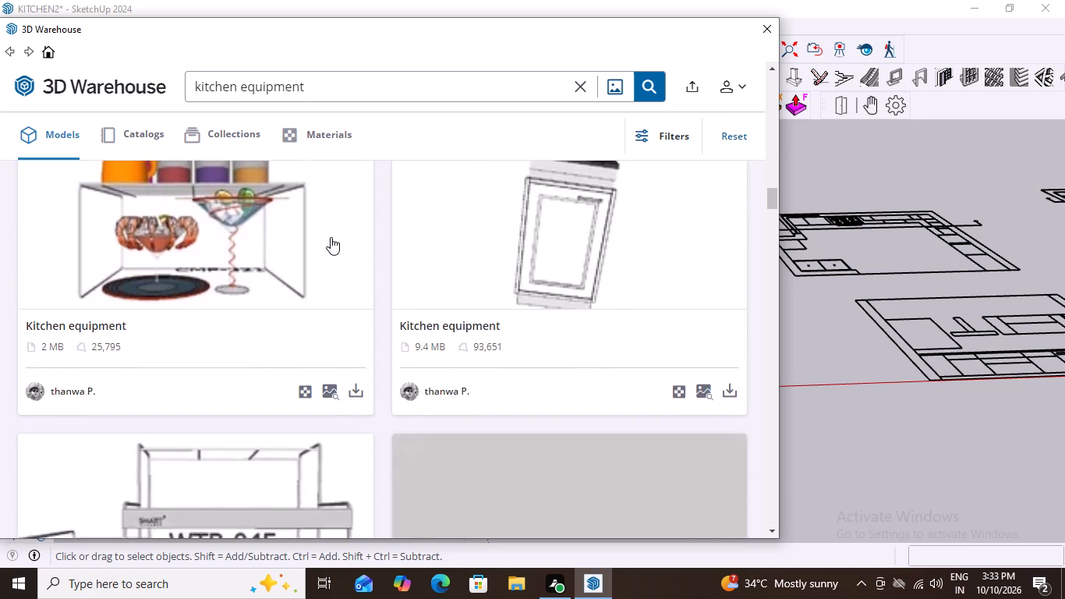
pyautogui.scroll(-4, 331, 237)
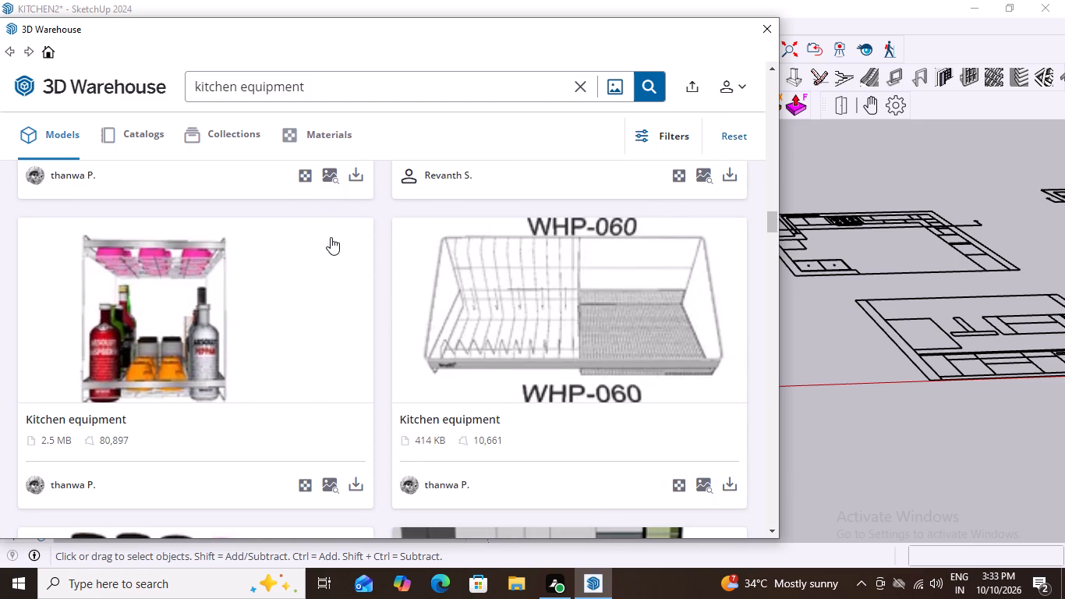
pyautogui.scroll(15, 331, 237)
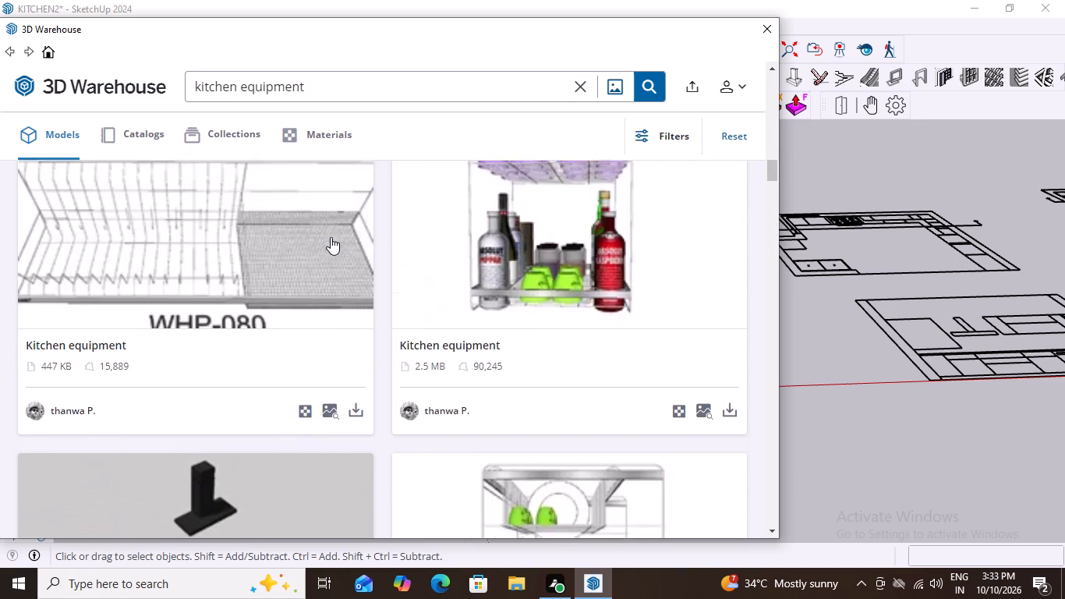
pyautogui.scroll(2, 331, 237)
pyautogui.scroll(-7, 331, 237)
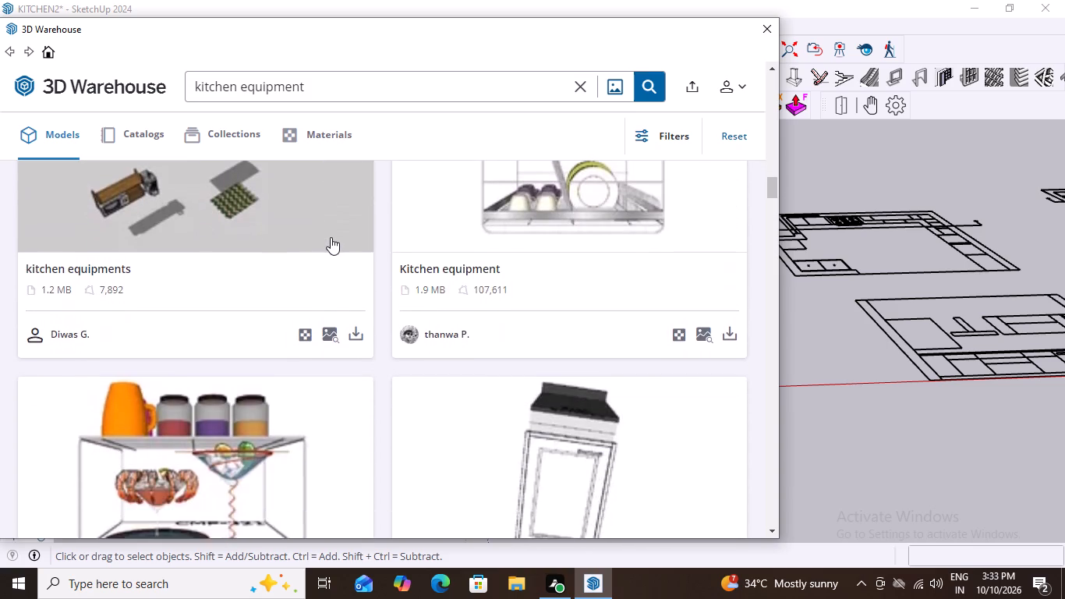
pyautogui.scroll(-9, 331, 237)
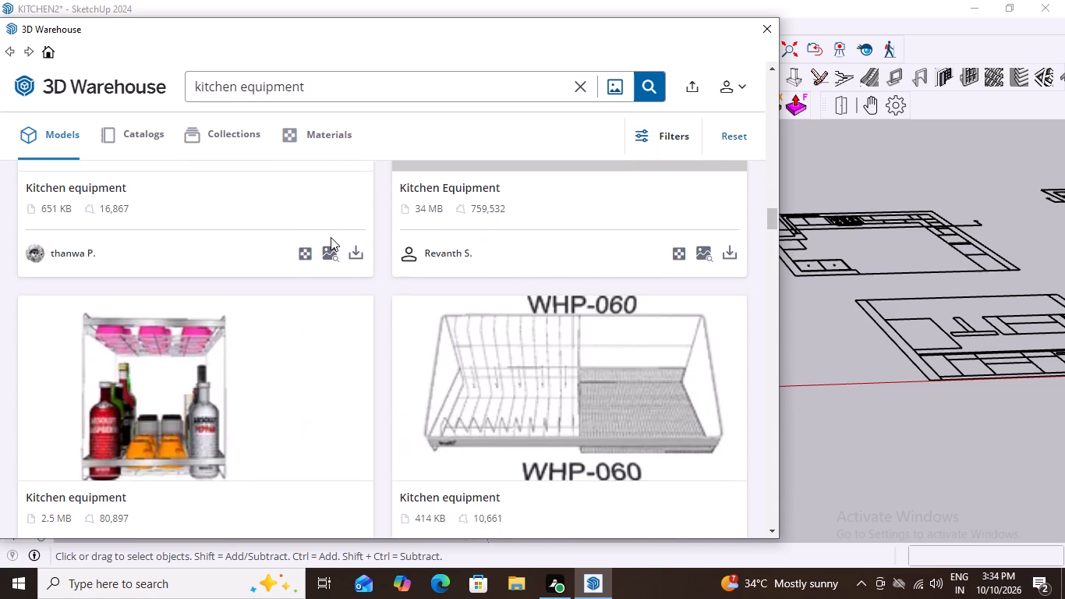
# Download the 2.5 MB "Kitchen equipment" pull-out rack with pink cups and bottles, loading it directly into the model.
pyautogui.scroll(-3, 331, 237)
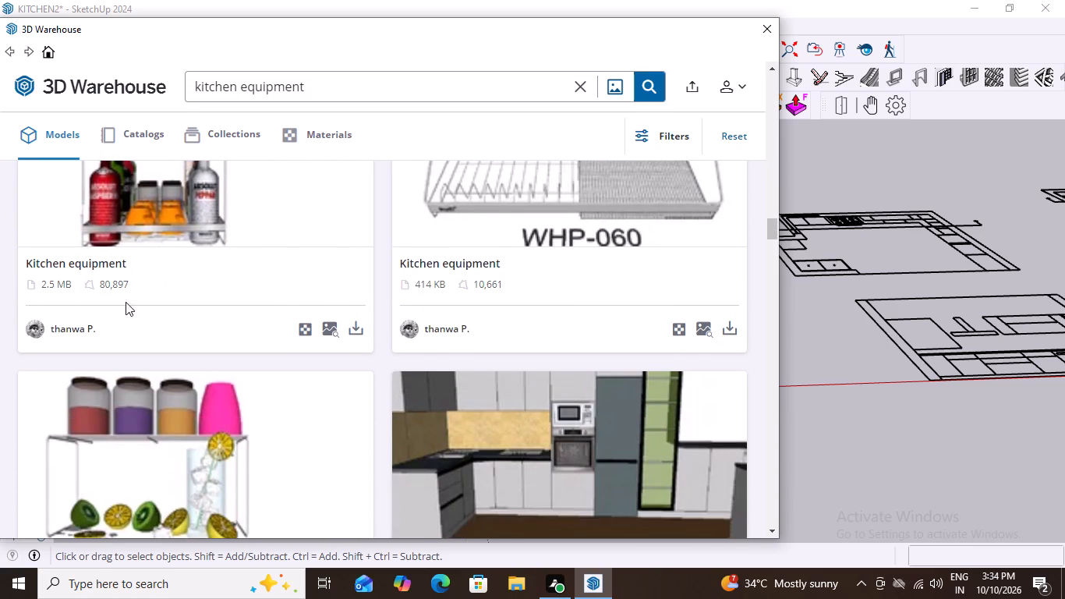
pyautogui.click(354, 330)
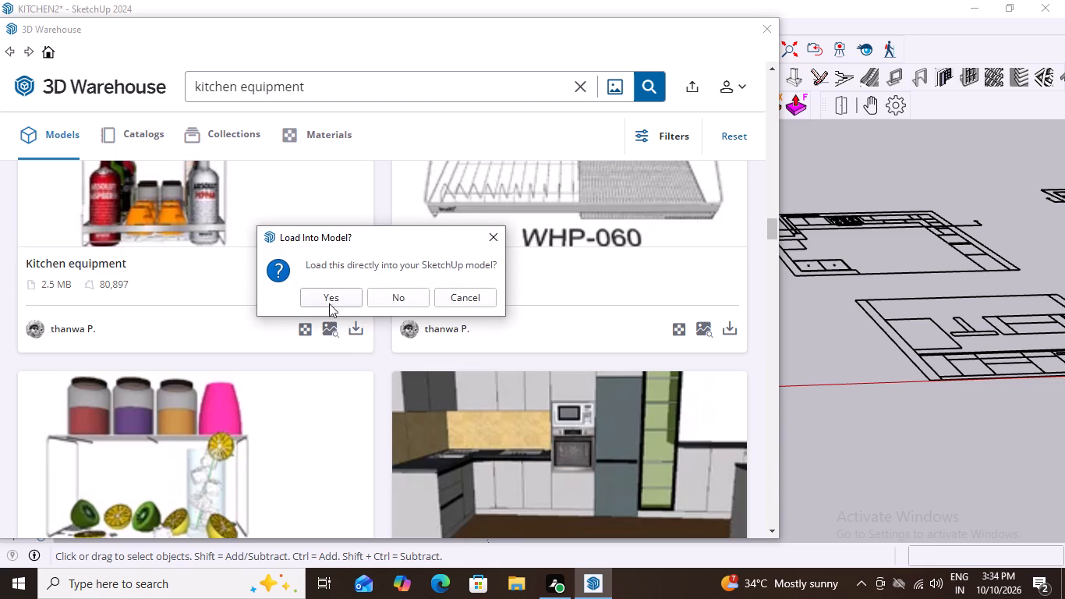
pyautogui.click(325, 292)
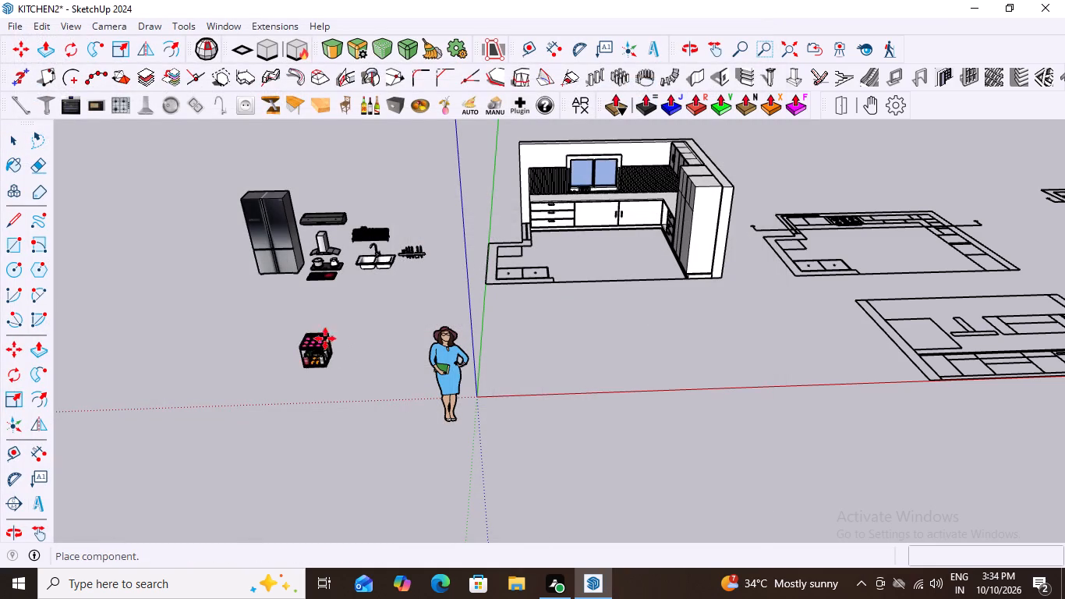
# Place the cup and bottle rack on the open ground in front of the hobs and double sink, and deselect it.
pyautogui.scroll(17, 311, 321)
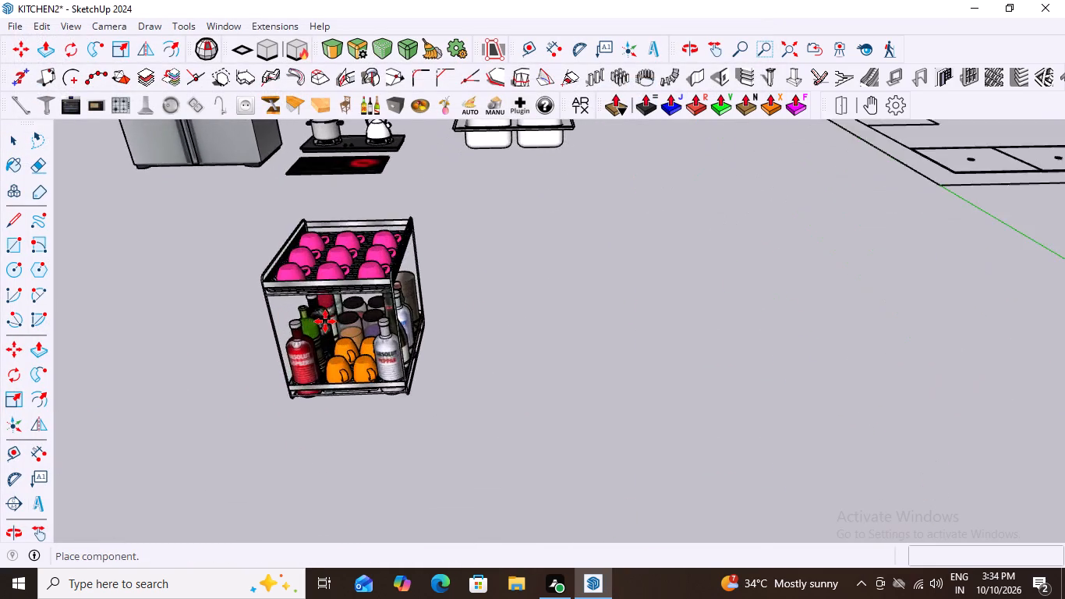
pyautogui.moveTo(325, 321); pyautogui.dragTo(273, 314, button='middle')
pyautogui.scroll(3, 273, 314)
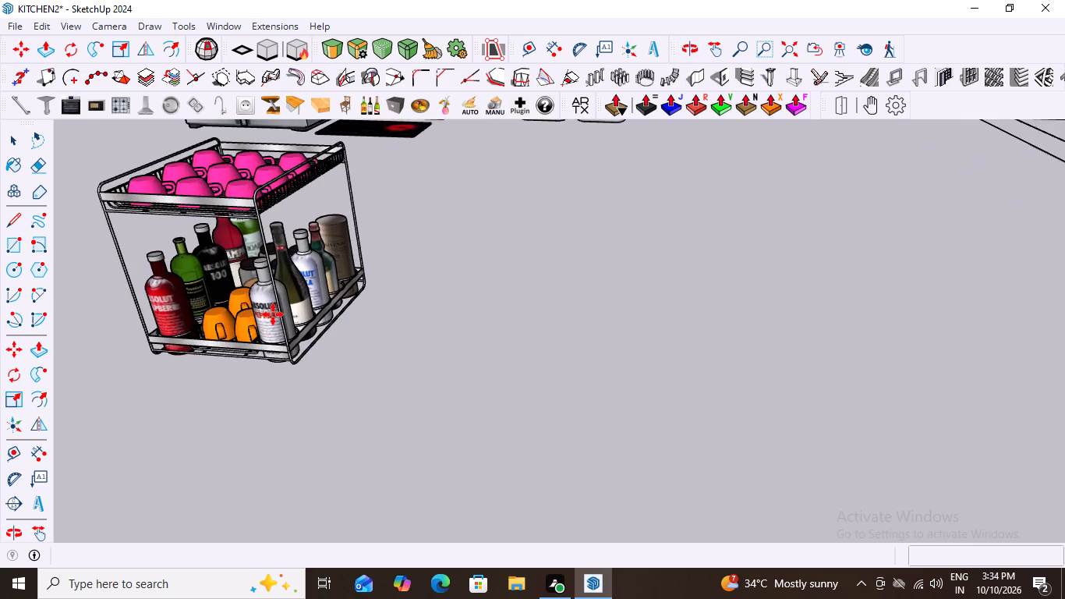
pyautogui.scroll(3, 273, 314)
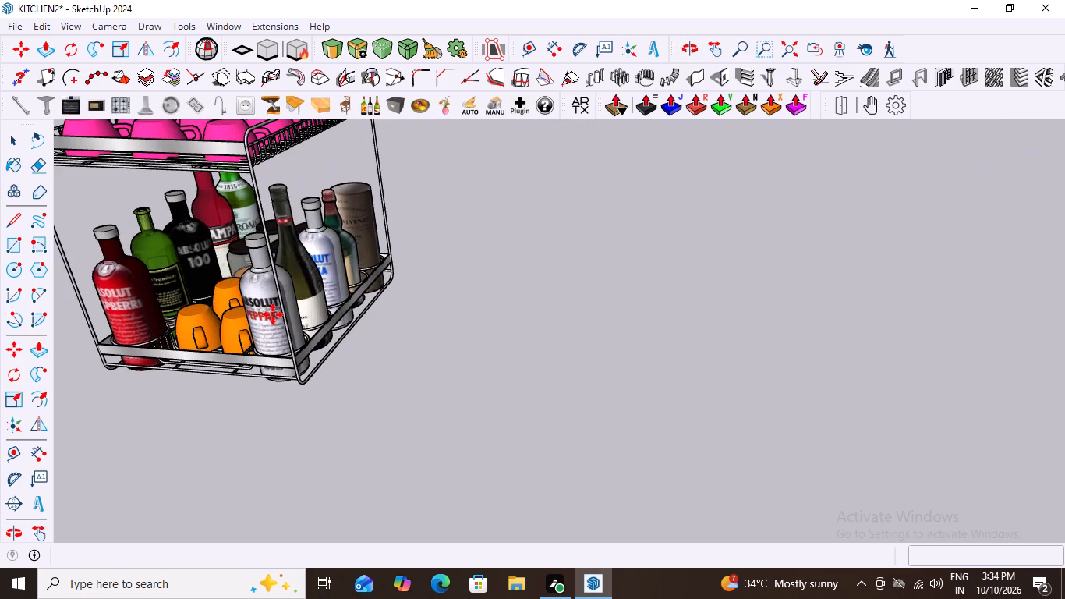
pyautogui.scroll(-7, 273, 314)
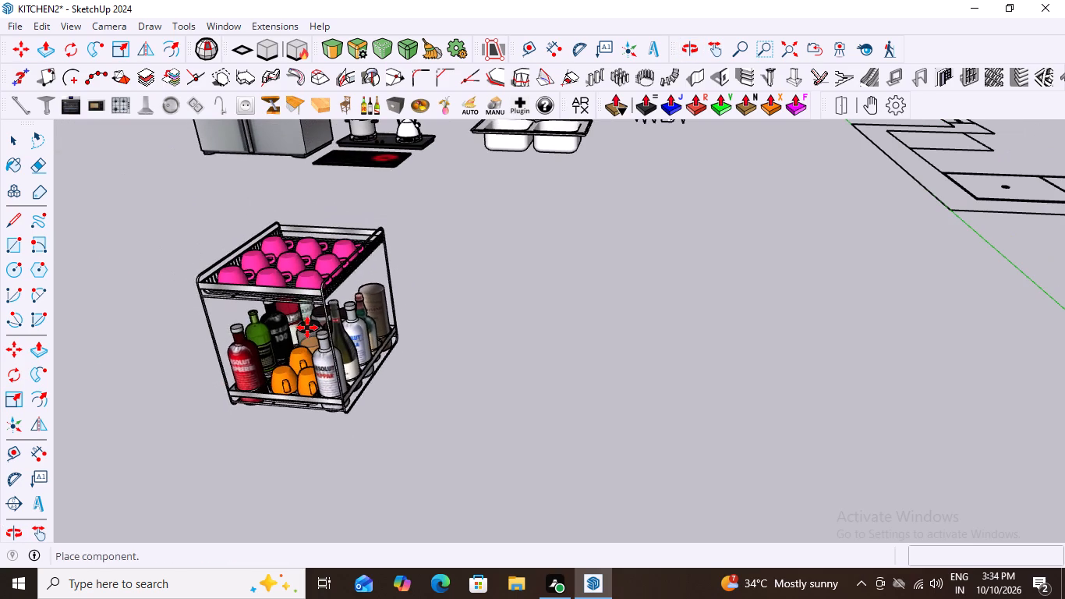
pyautogui.scroll(3, 335, 311)
pyautogui.scroll(-2, 335, 311)
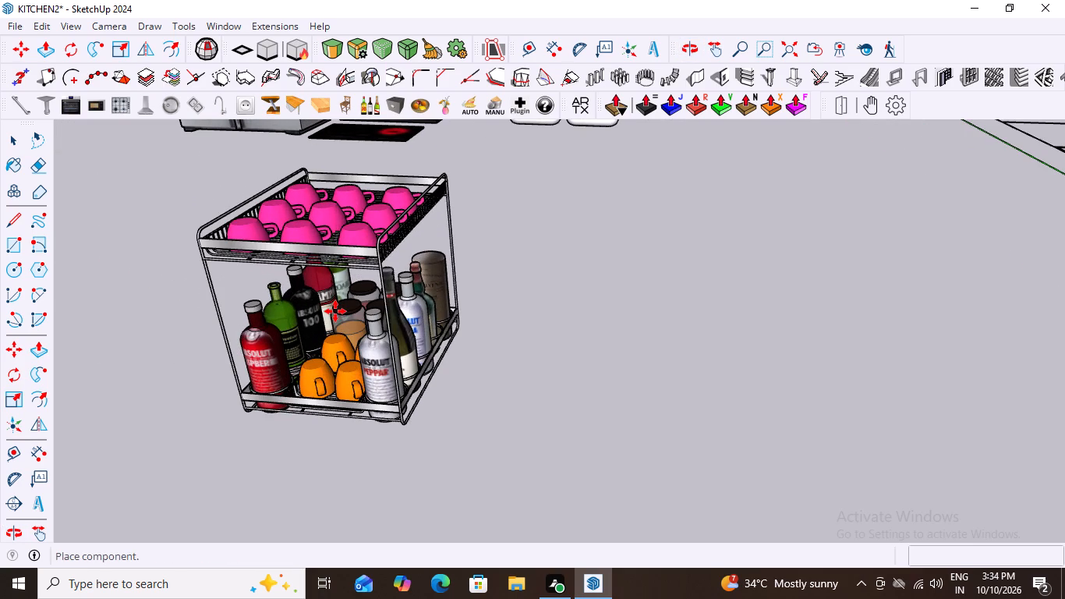
pyautogui.scroll(-8, 335, 311)
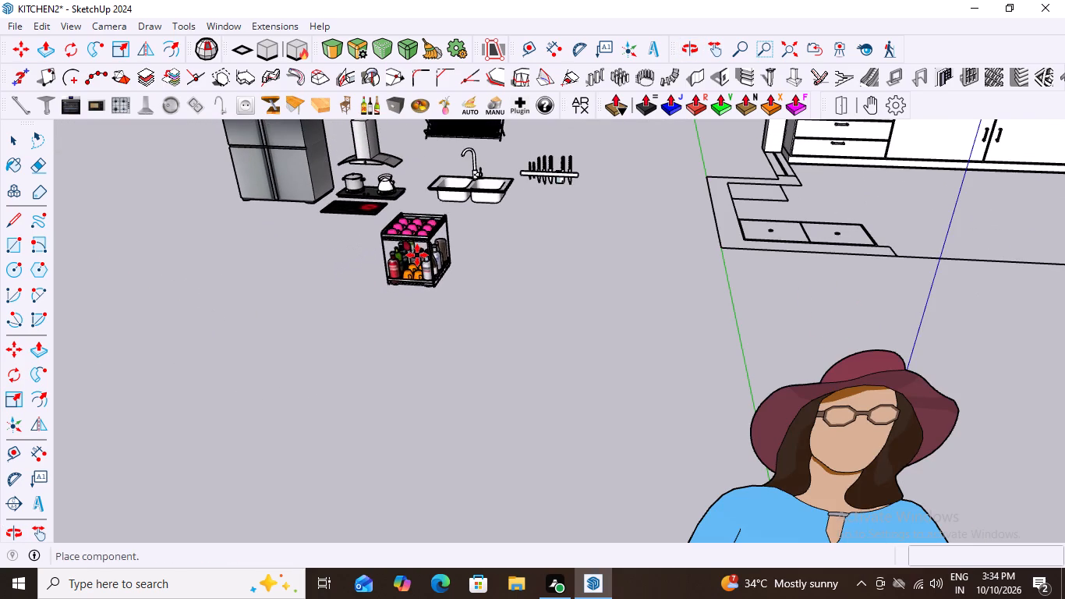
pyautogui.click(418, 254)
pyautogui.scroll(-11, 248, 317)
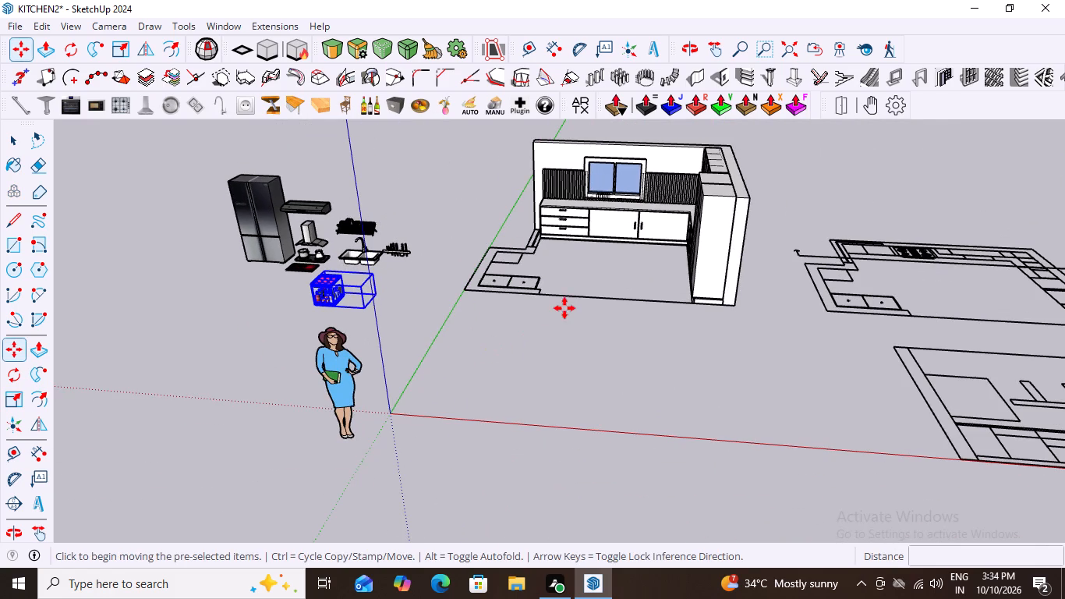
pyautogui.press('space')
pyautogui.click(513, 343)
# Reopen 3D Warehouse and search the models for "kitchen window".
pyautogui.moveTo(391, 338); pyautogui.dragTo(515, 348, button='middle')
pyautogui.scroll(1, 515, 348)
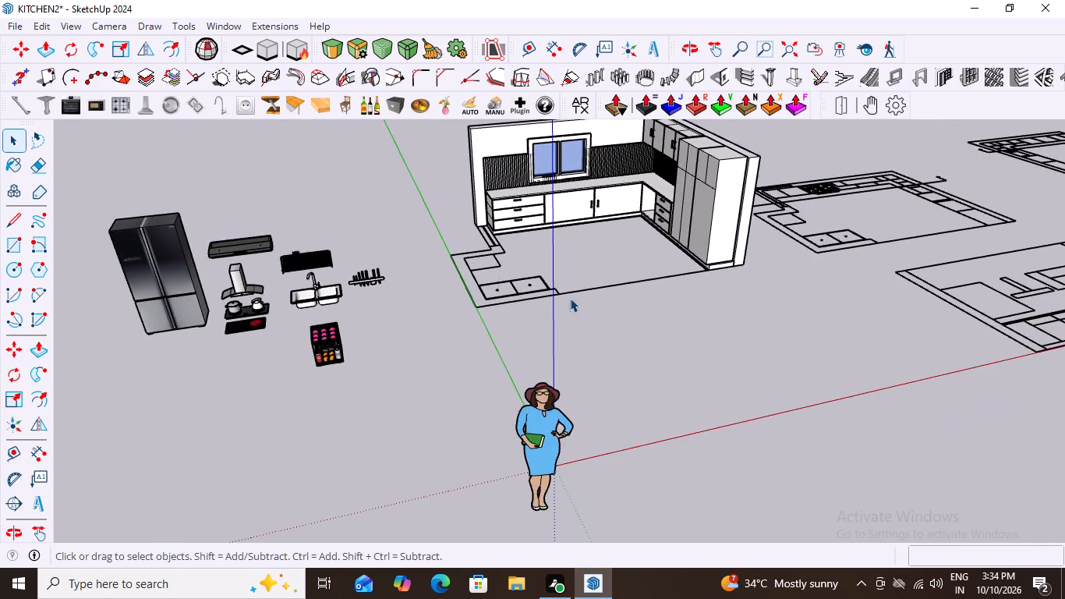
pyautogui.scroll(-3, 486, 274)
pyautogui.moveTo(384, 309); pyautogui.dragTo(414, 325, button='middle')
pyautogui.scroll(8, 504, 179)
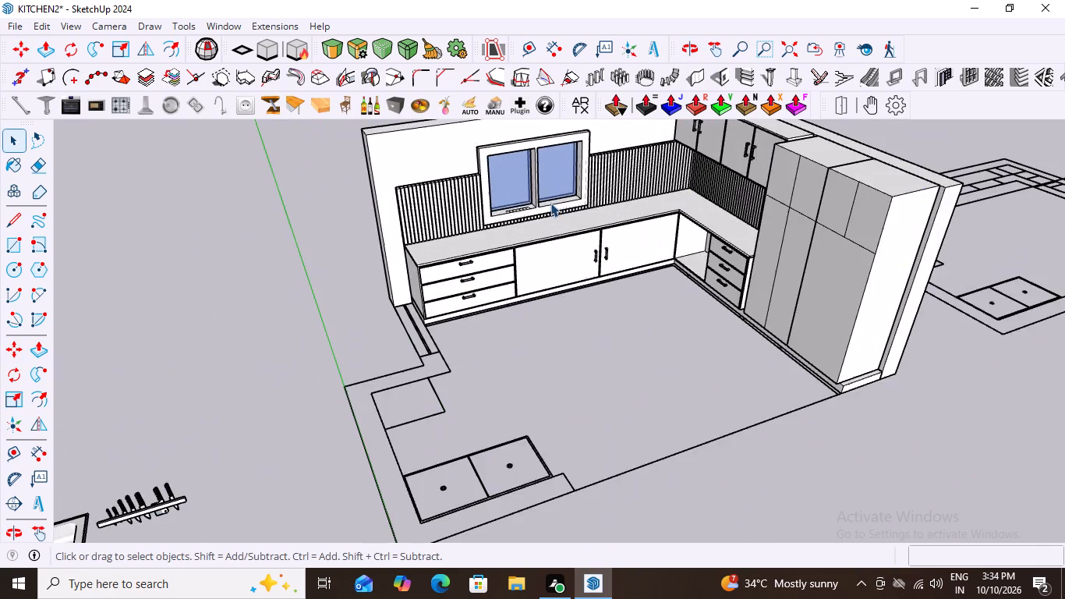
pyautogui.moveTo(496, 238); pyautogui.dragTo(428, 232, button='middle')
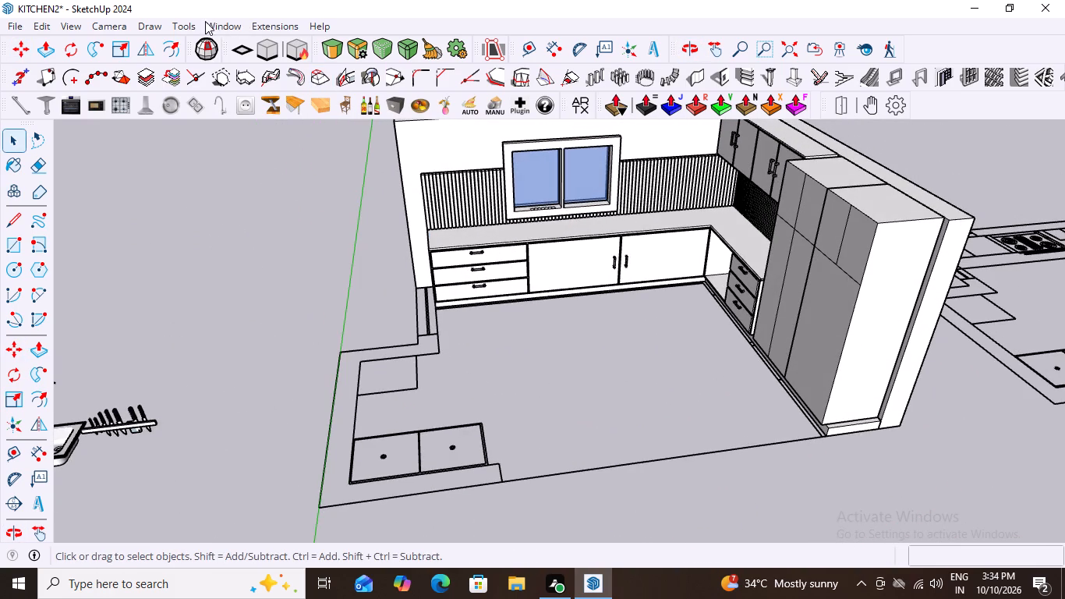
pyautogui.click(232, 27)
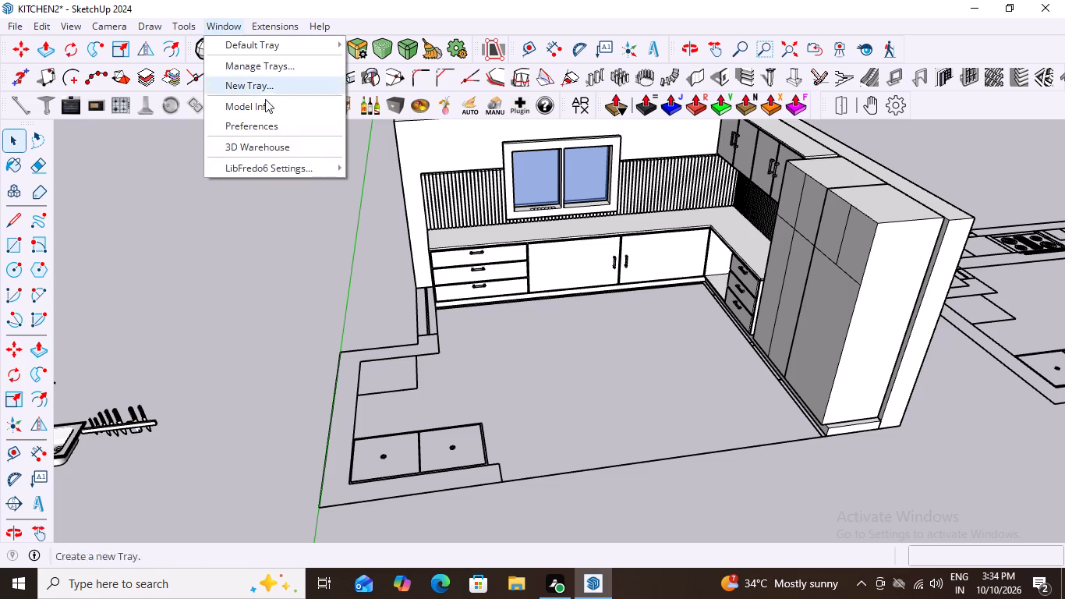
pyautogui.click(259, 144)
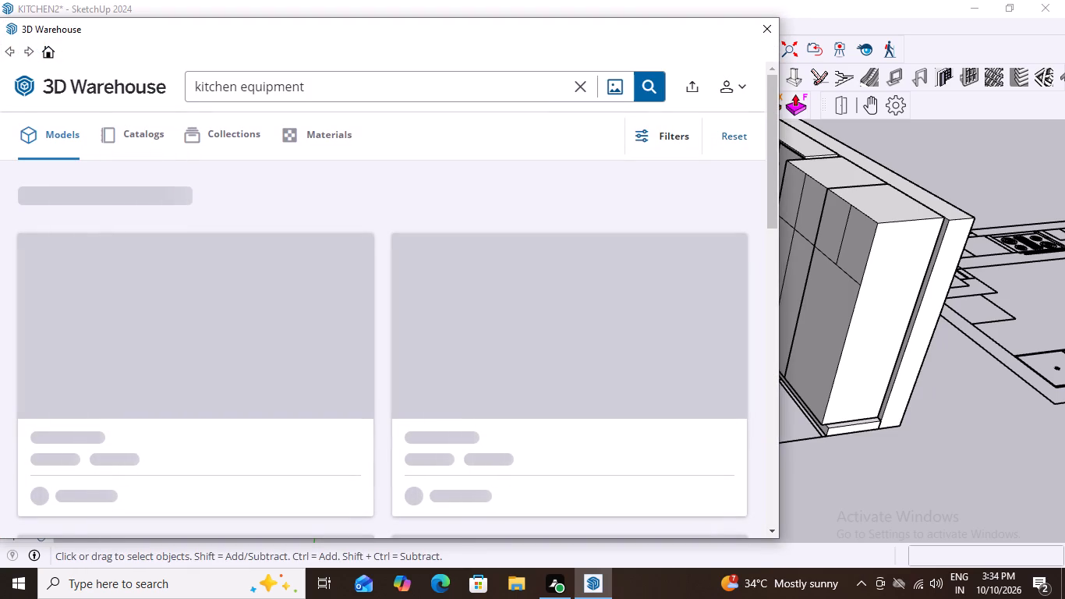
pyautogui.click(324, 89)
pyautogui.press('BackSpace')
pyautogui.press('BackSpace')
pyautogui.press('BackSpace')
pyautogui.press('BackSpace')
pyautogui.press('BackSpace')
pyautogui.press('BackSpace')
pyautogui.press('BackSpace')
pyautogui.press('BackSpace')
pyautogui.press('BackSpace')
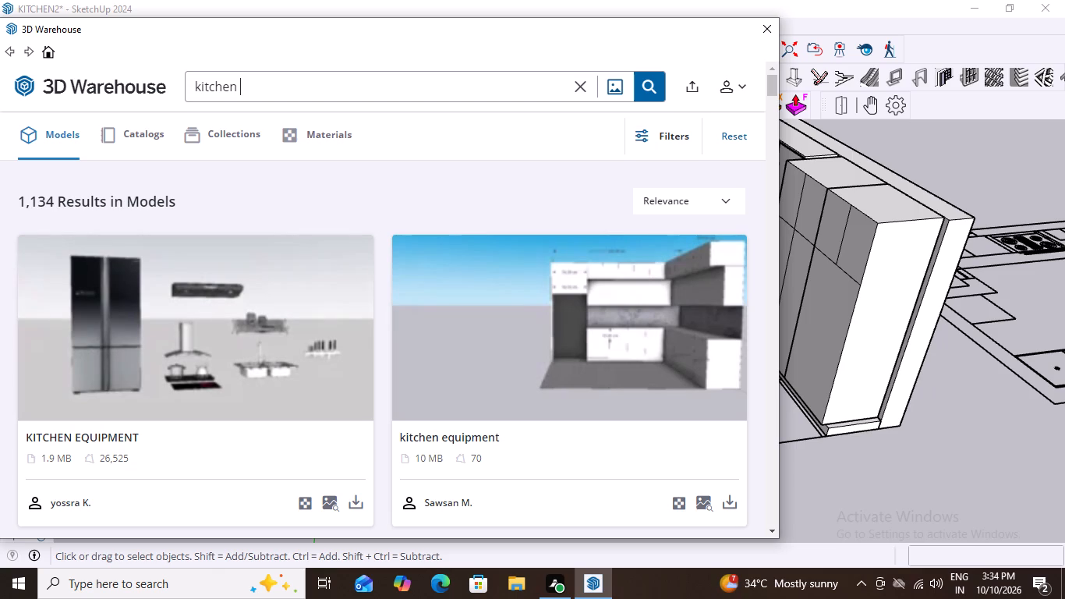
pyautogui.write('window')
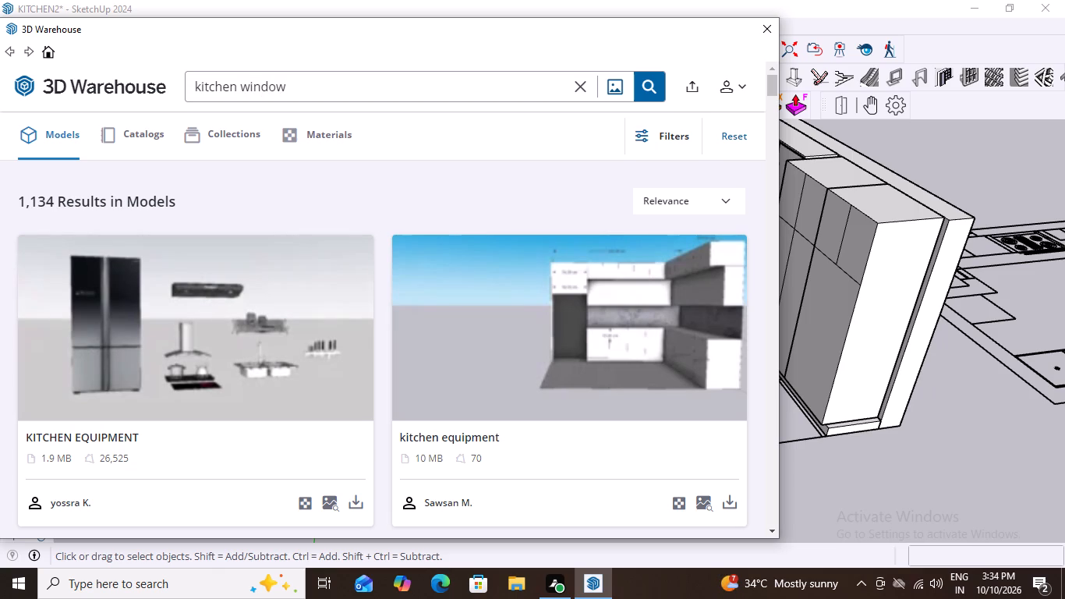
pyautogui.click(660, 83)
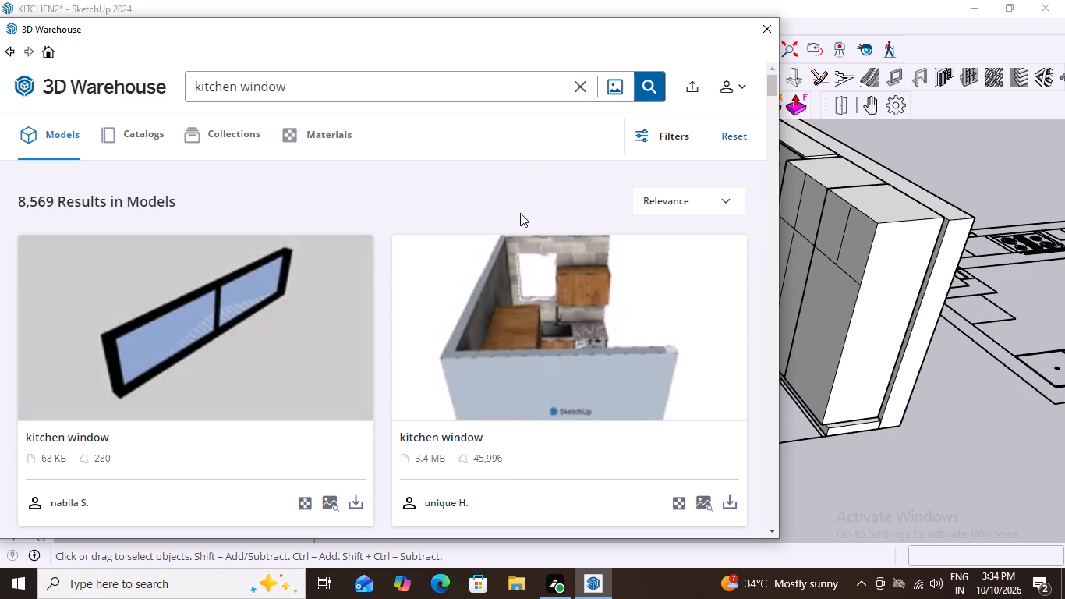
# Browse the "kitchen window" results for a suitable window model, and close 3D Warehouse.
pyautogui.scroll(-12, 458, 291)
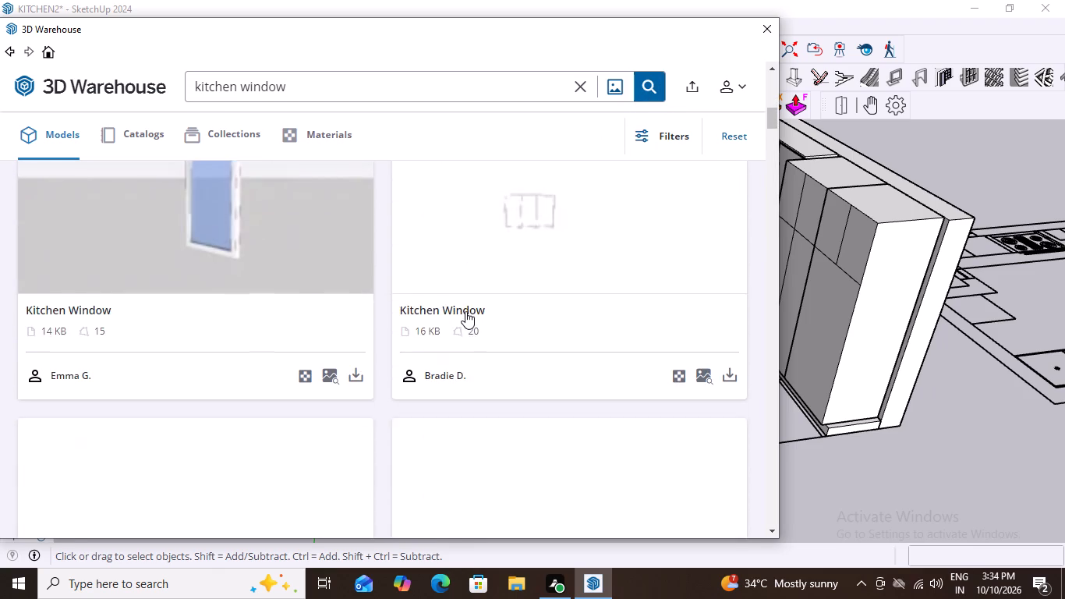
pyautogui.scroll(-3, 465, 311)
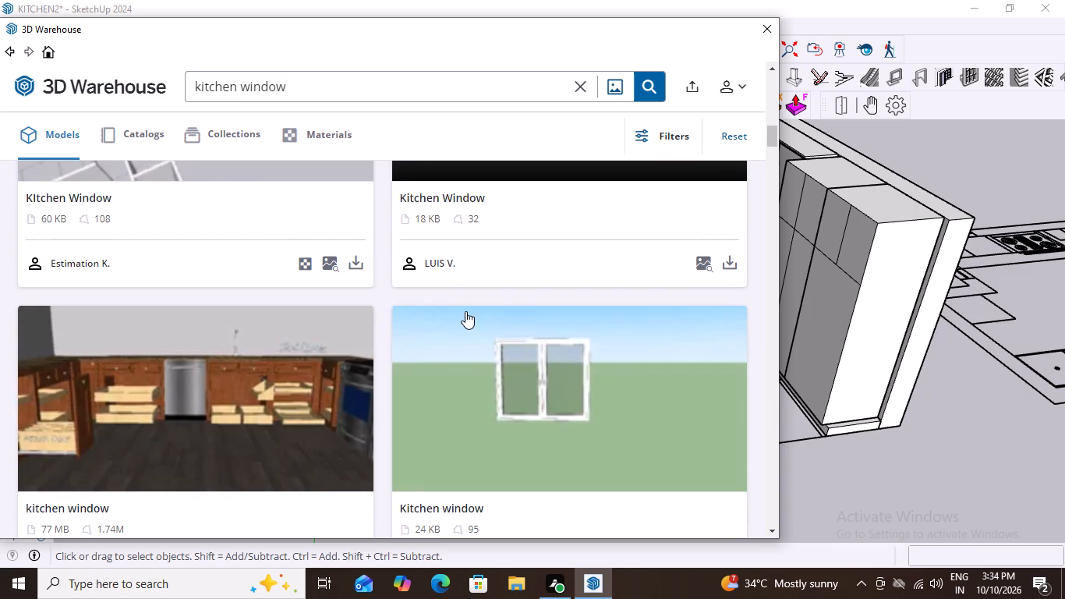
pyautogui.scroll(-5, 465, 311)
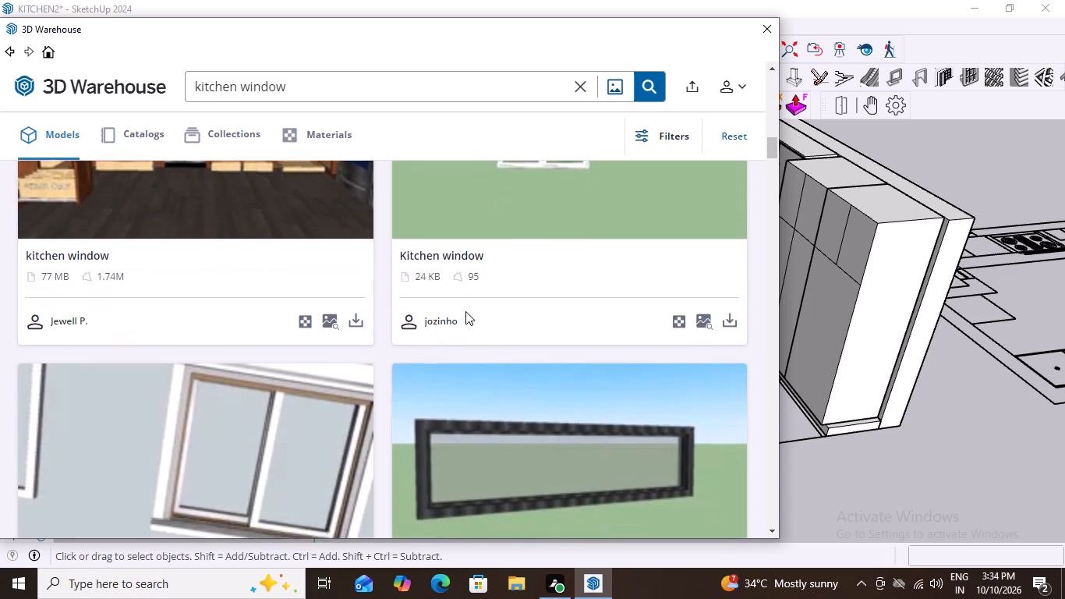
pyautogui.scroll(-3, 465, 311)
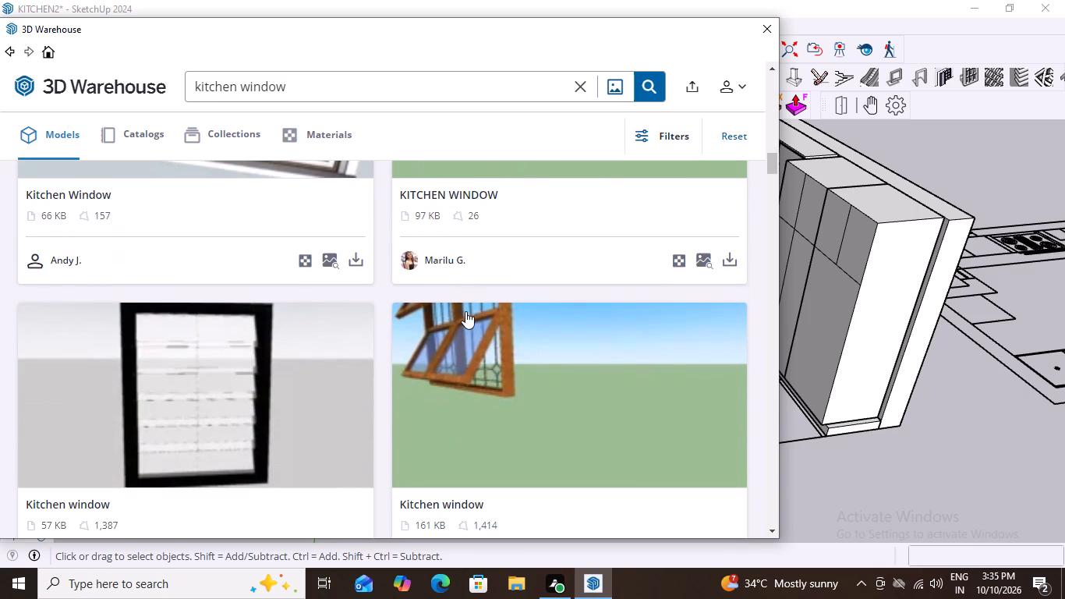
pyautogui.scroll(2, 465, 311)
pyautogui.scroll(-7, 465, 311)
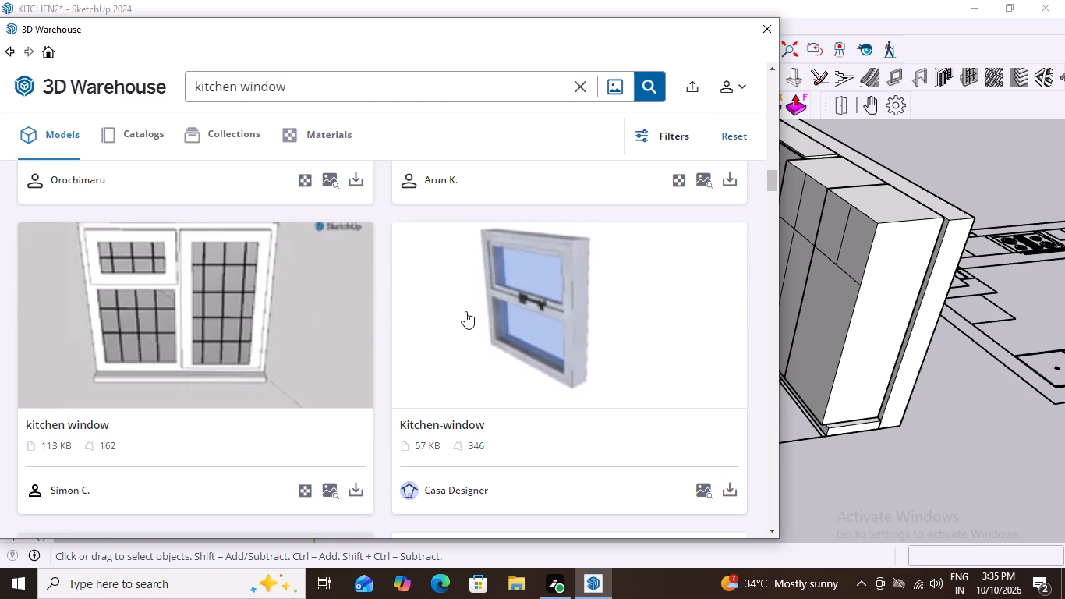
pyautogui.scroll(-7, 465, 311)
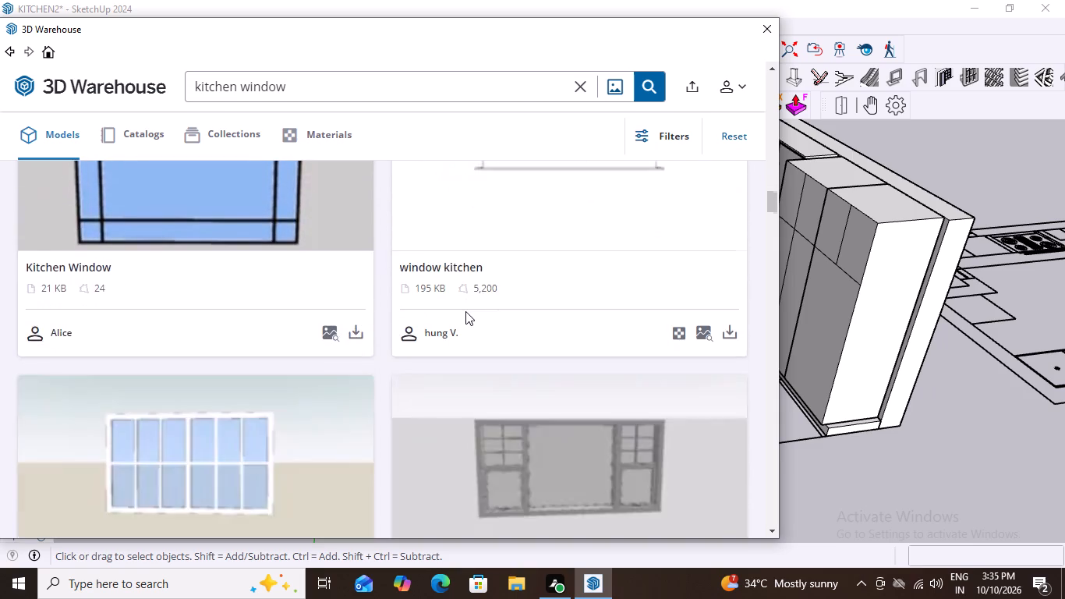
pyautogui.scroll(-3, 465, 311)
pyautogui.scroll(2, 465, 311)
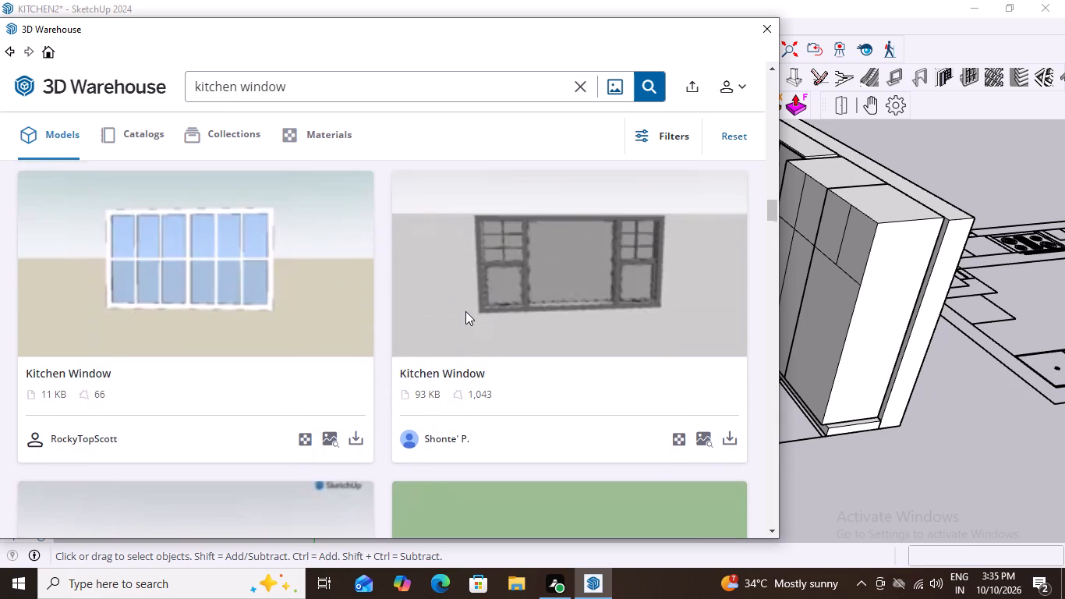
pyautogui.scroll(11, 465, 311)
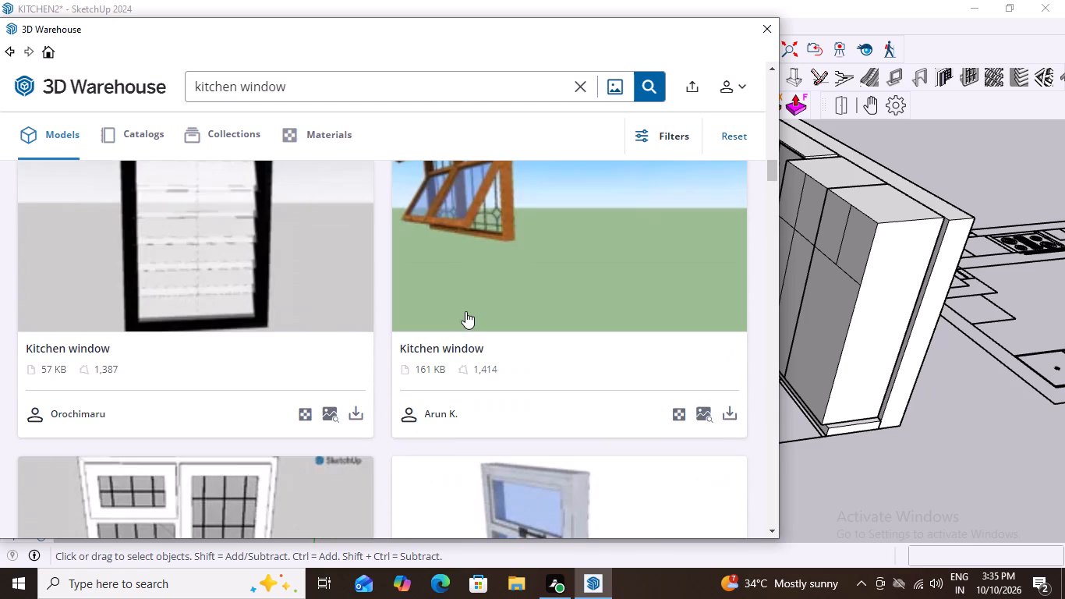
pyautogui.scroll(-16, 465, 311)
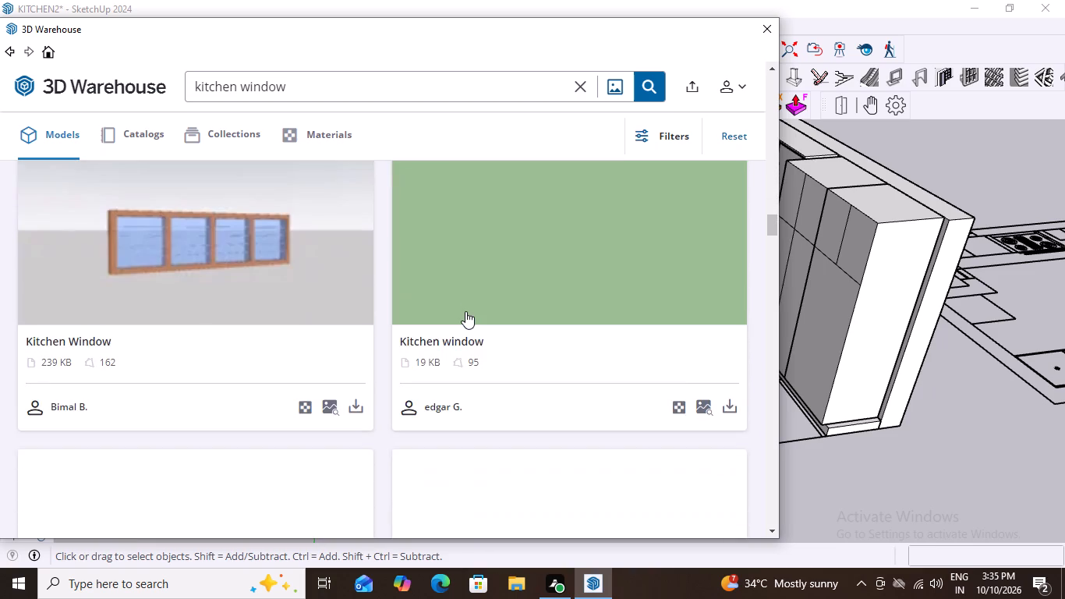
pyautogui.click(767, 22)
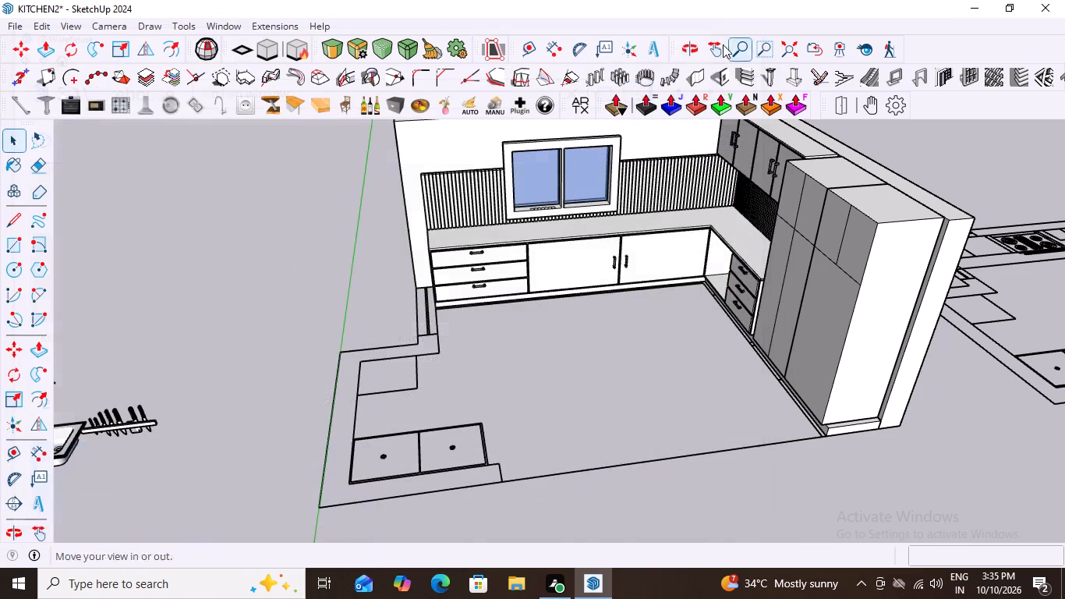
# Inspect the kitchen's tall units, cabinets and window alongside the appliances and racks placed on the open ground.
pyautogui.scroll(-13, 330, 211)
pyautogui.moveTo(383, 281); pyautogui.dragTo(430, 237, button='middle')
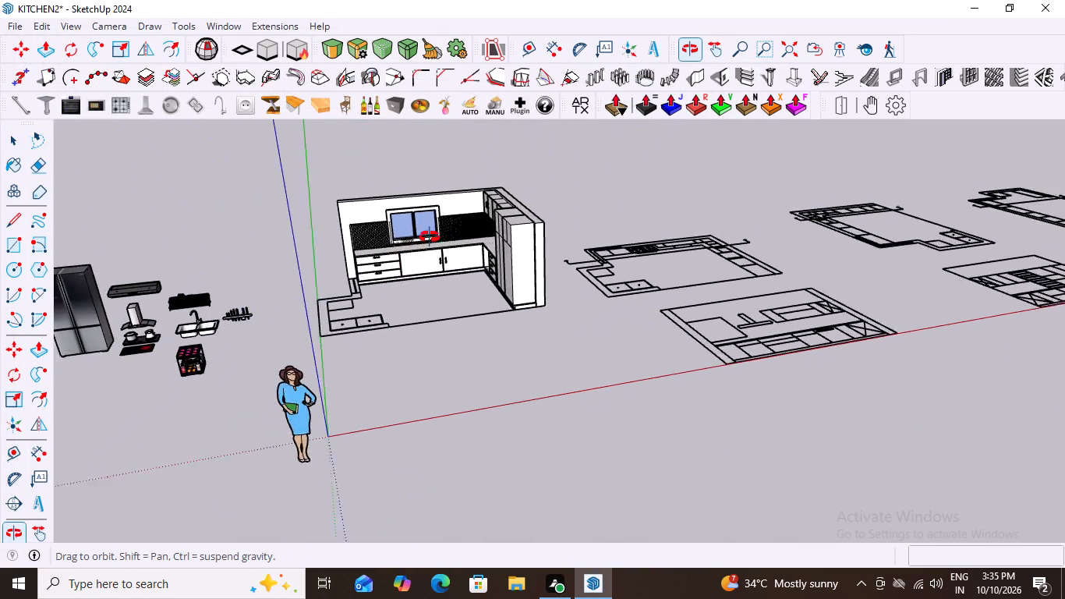
pyautogui.moveTo(430, 237); pyautogui.dragTo(445, 232, button='middle')
pyautogui.scroll(7, 443, 233)
pyautogui.moveTo(433, 255); pyautogui.dragTo(406, 236, button='middle')
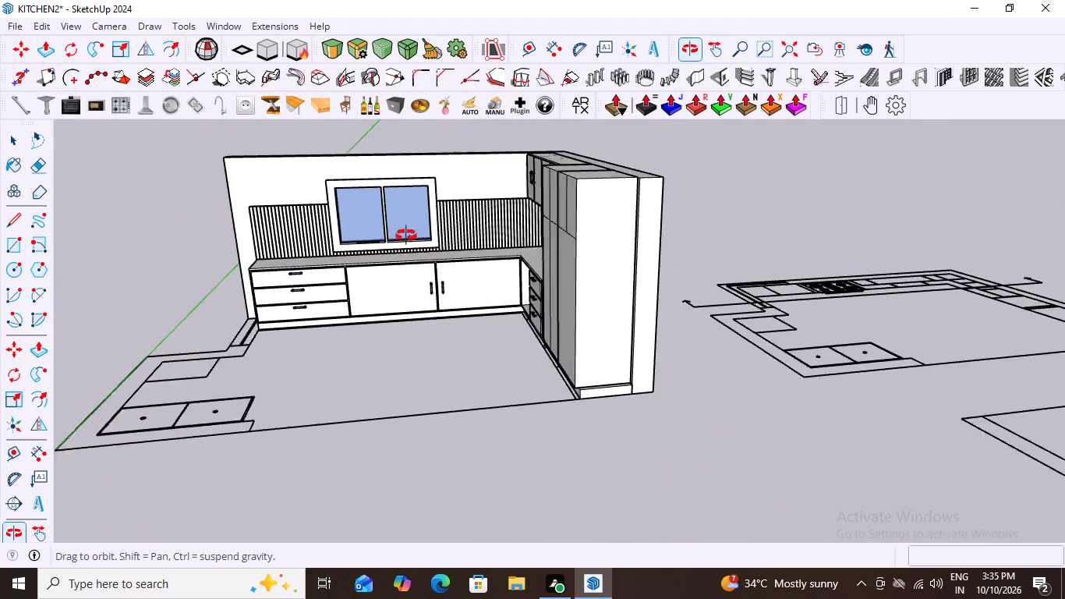
pyautogui.moveTo(406, 236); pyautogui.dragTo(721, 204, button='middle')
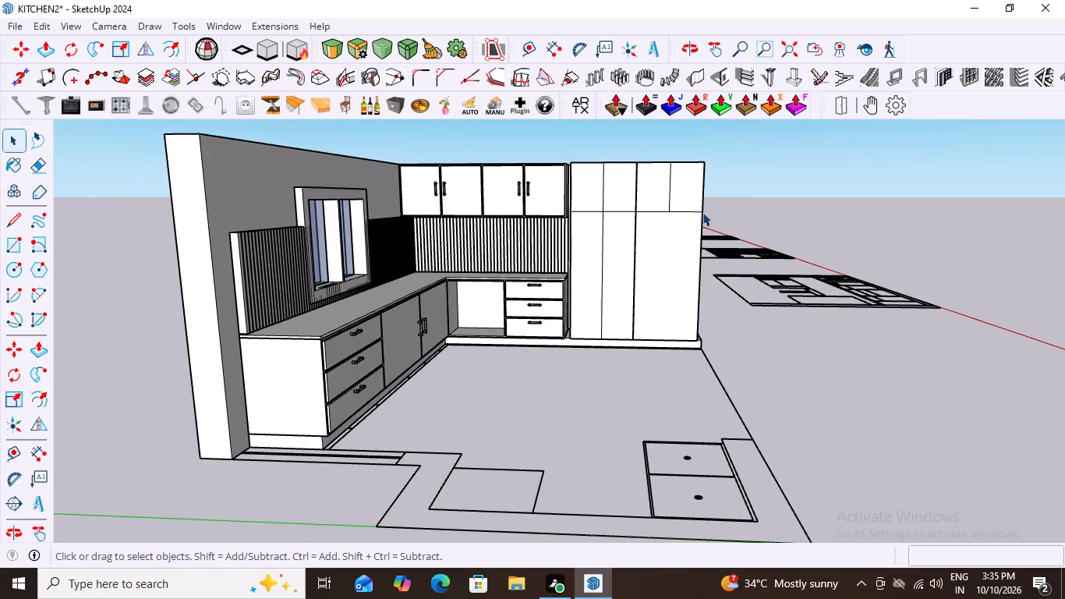
pyautogui.scroll(-6, 496, 271)
pyautogui.moveTo(488, 303); pyautogui.dragTo(421, 314, button='middle')
pyautogui.scroll(-2, 421, 314)
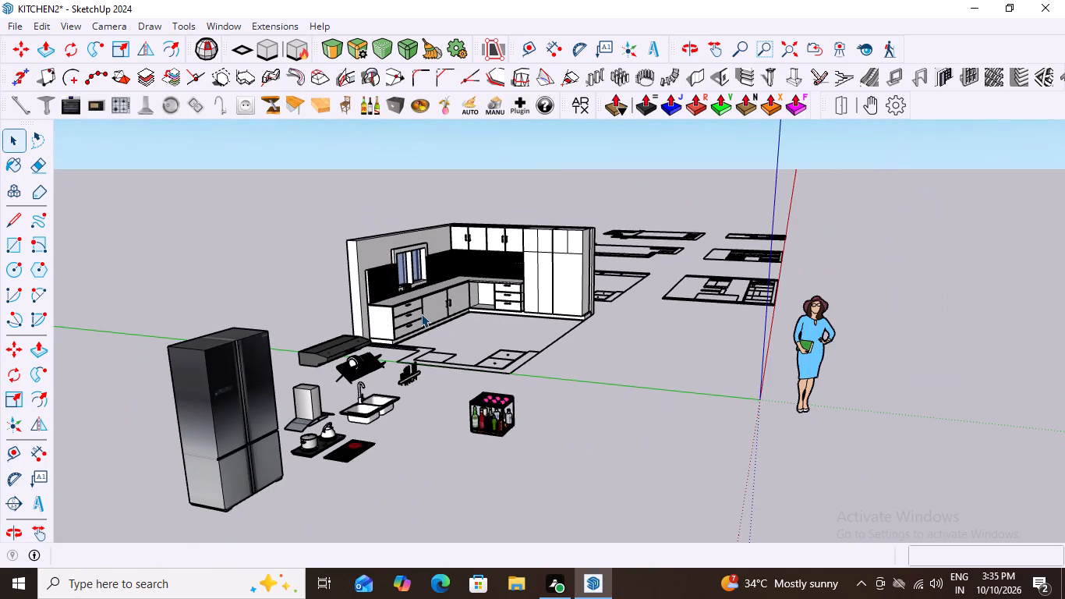
pyautogui.moveTo(304, 363); pyautogui.dragTo(246, 370, button='middle')
pyautogui.scroll(2, 154, 370)
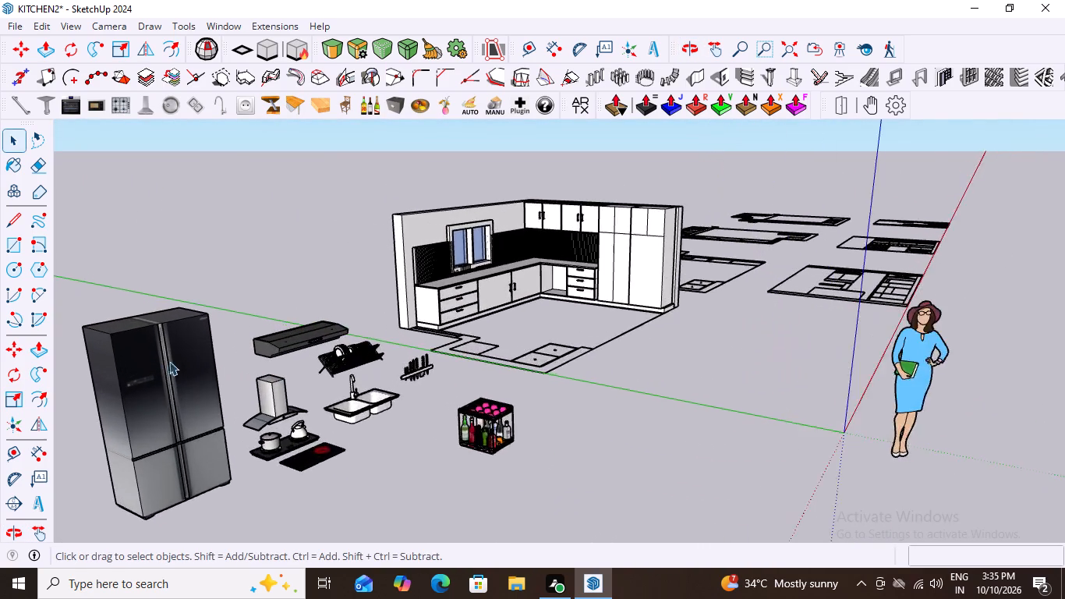
pyautogui.scroll(4, 169, 361)
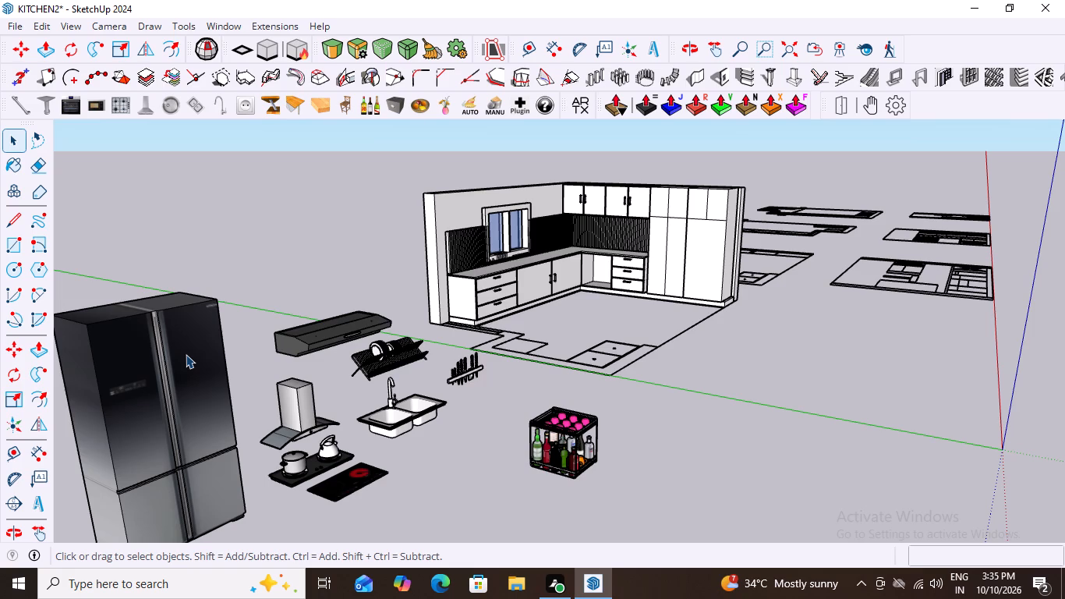
pyautogui.scroll(-8, 186, 354)
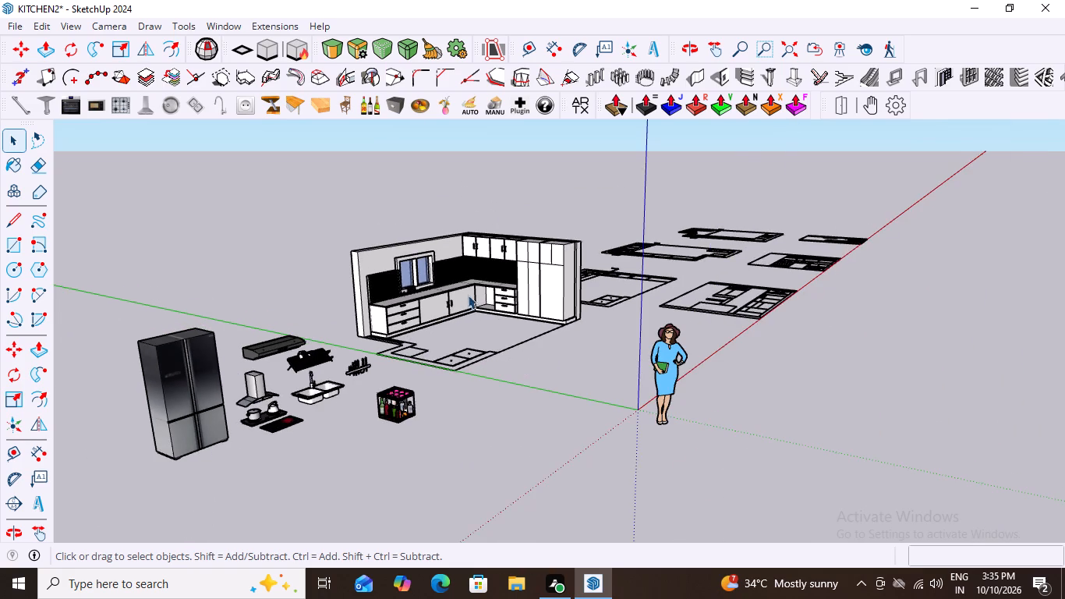
pyautogui.moveTo(474, 302); pyautogui.dragTo(442, 427, button='middle')
pyautogui.scroll(2, 586, 292)
pyautogui.moveTo(531, 307); pyautogui.dragTo(571, 299, button='middle')
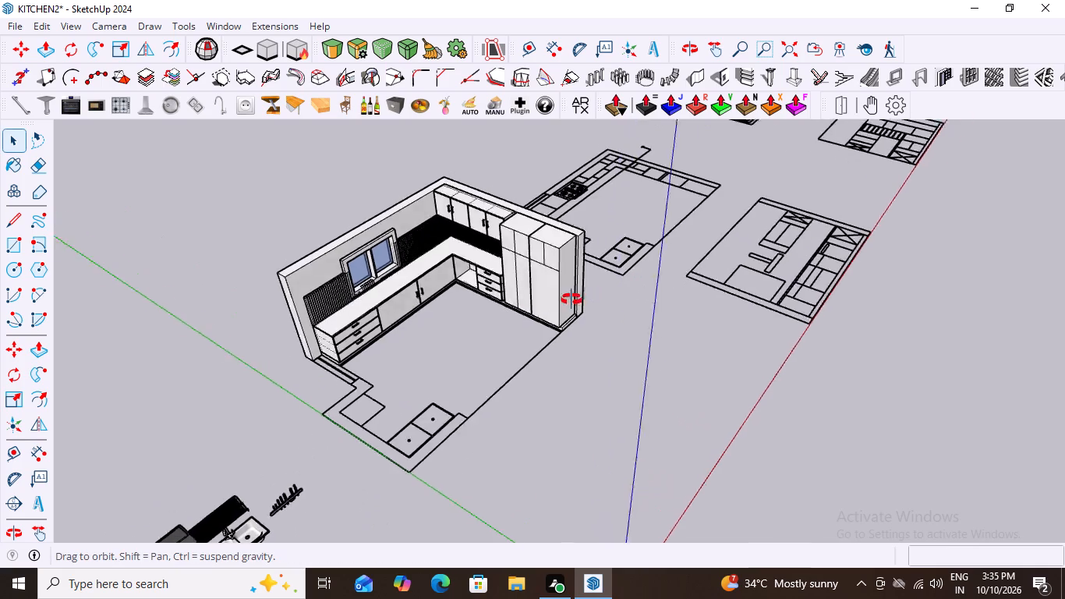
pyautogui.moveTo(571, 299); pyautogui.dragTo(661, 197, button='middle')
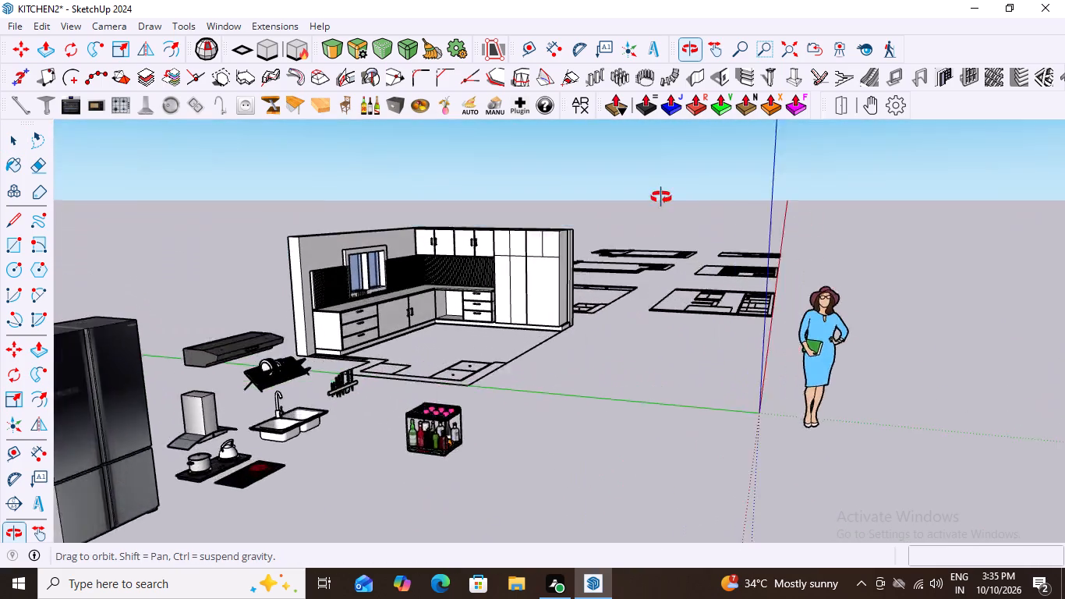
pyautogui.moveTo(661, 197); pyautogui.dragTo(662, 199, button='middle')
pyautogui.scroll(-4, 639, 225)
pyautogui.moveTo(578, 270); pyautogui.dragTo(490, 279, button='middle')
pyautogui.scroll(6, 351, 342)
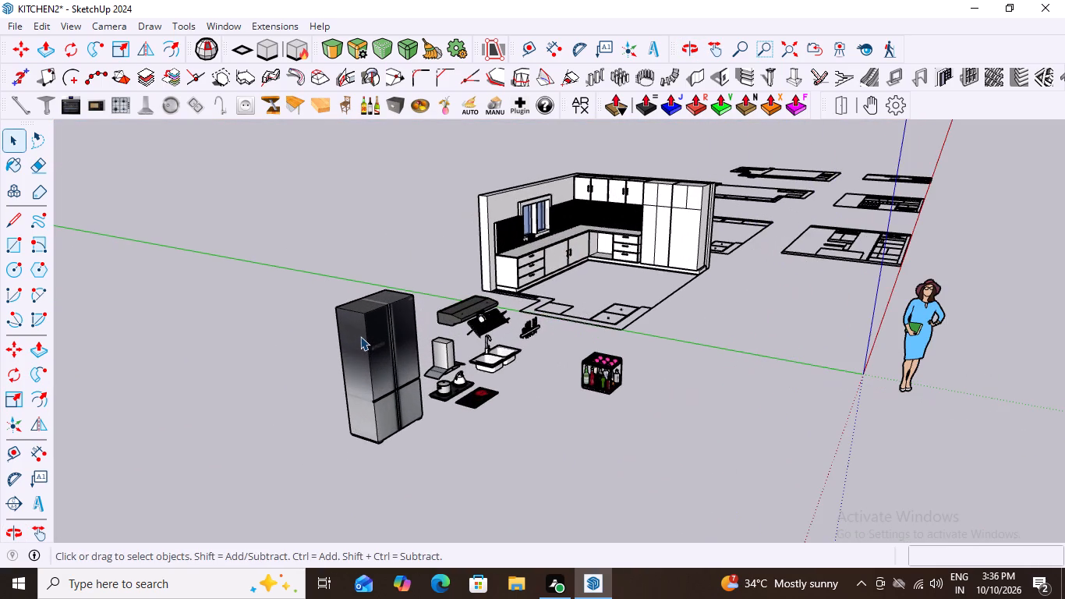
pyautogui.scroll(-4, 364, 336)
pyautogui.moveTo(578, 253); pyautogui.dragTo(594, 262, button='middle')
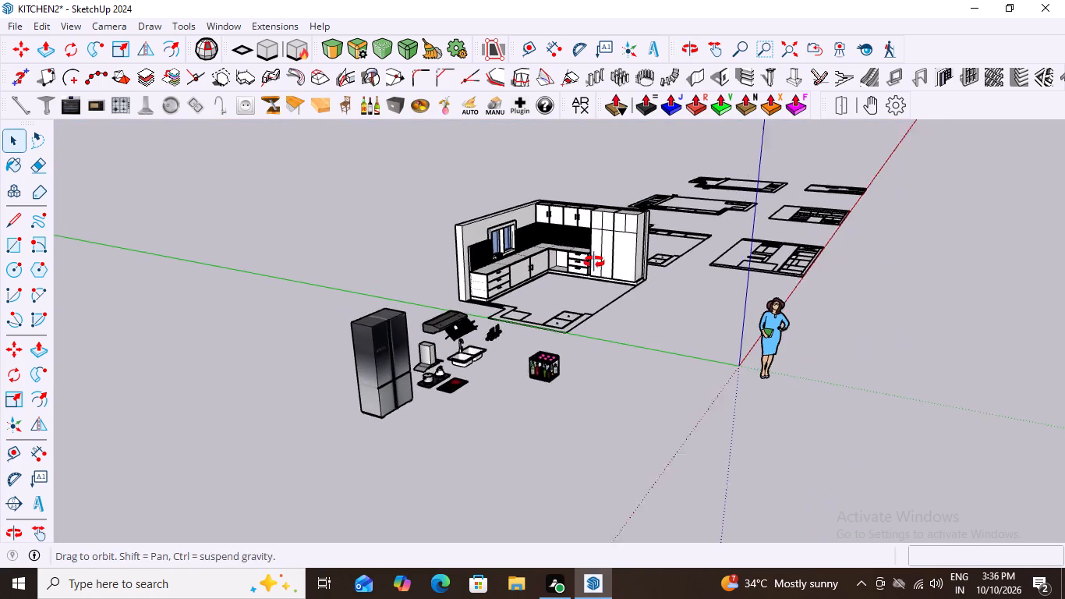
pyautogui.moveTo(594, 262); pyautogui.dragTo(617, 285, button='middle')
pyautogui.scroll(9, 616, 211)
pyautogui.moveTo(612, 243); pyautogui.dragTo(634, 244, button='middle')
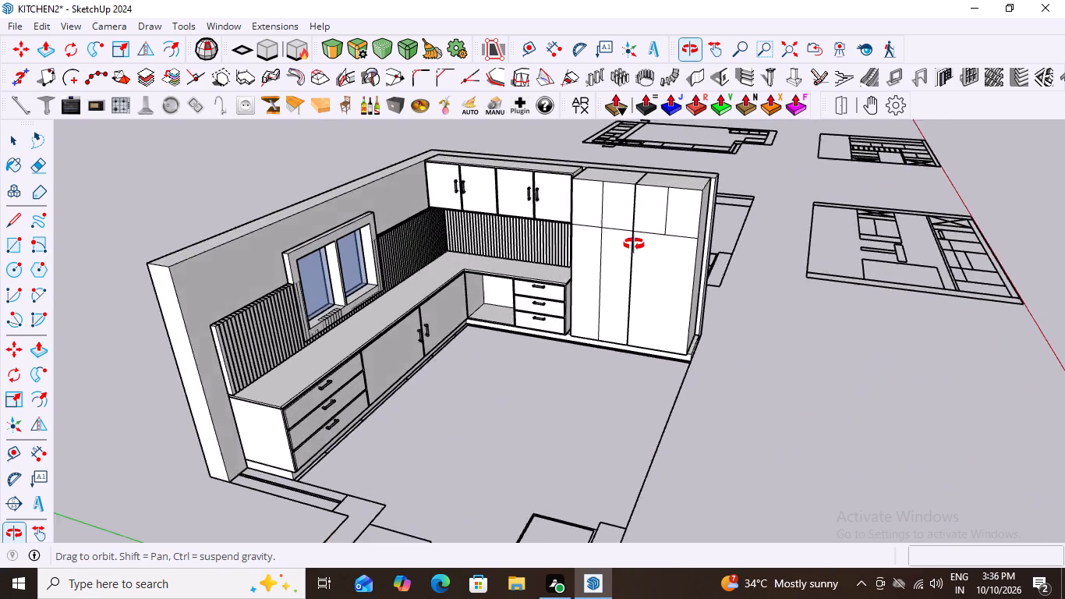
pyautogui.moveTo(634, 244); pyautogui.dragTo(700, 244, button='middle')
pyautogui.scroll(5, 596, 200)
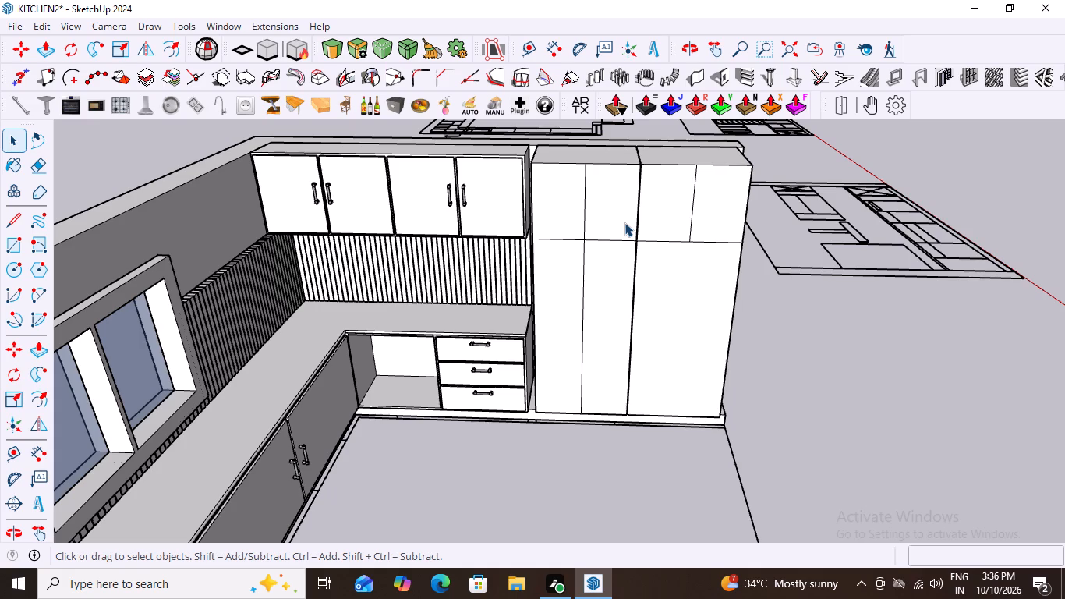
# Move the outermost tall cabinet unit off its plinth to the open ground outside the kitchen, beside the floor plans.
pyautogui.scroll(-10, 575, 279)
pyautogui.moveTo(668, 349); pyautogui.dragTo(572, 353, button='middle')
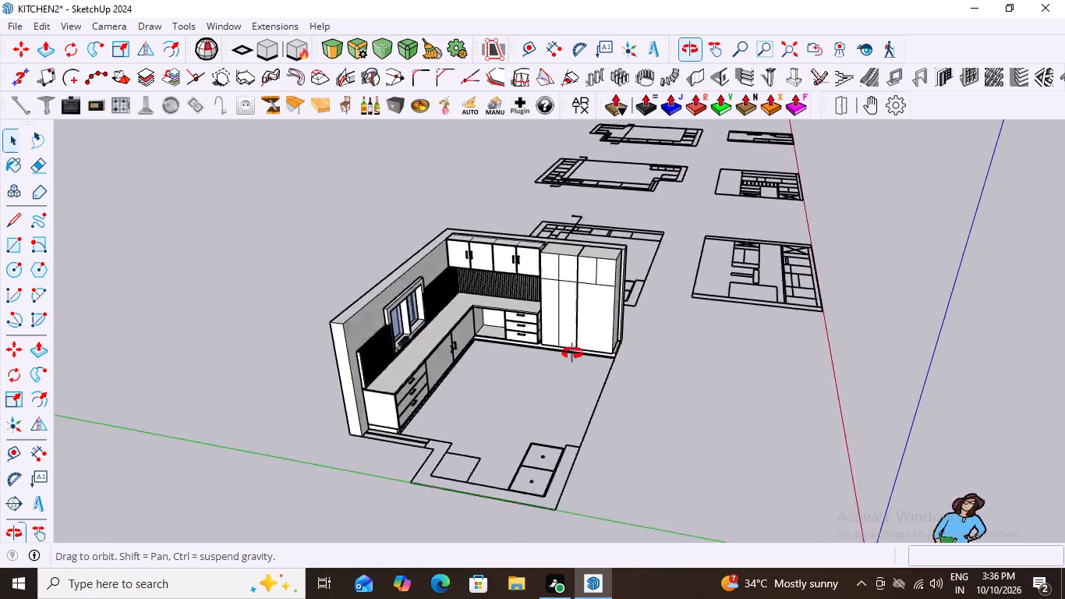
pyautogui.moveTo(572, 353); pyautogui.dragTo(526, 342, button='middle')
pyautogui.scroll(2, 661, 328)
pyautogui.moveTo(661, 328); pyautogui.dragTo(630, 335, button='middle')
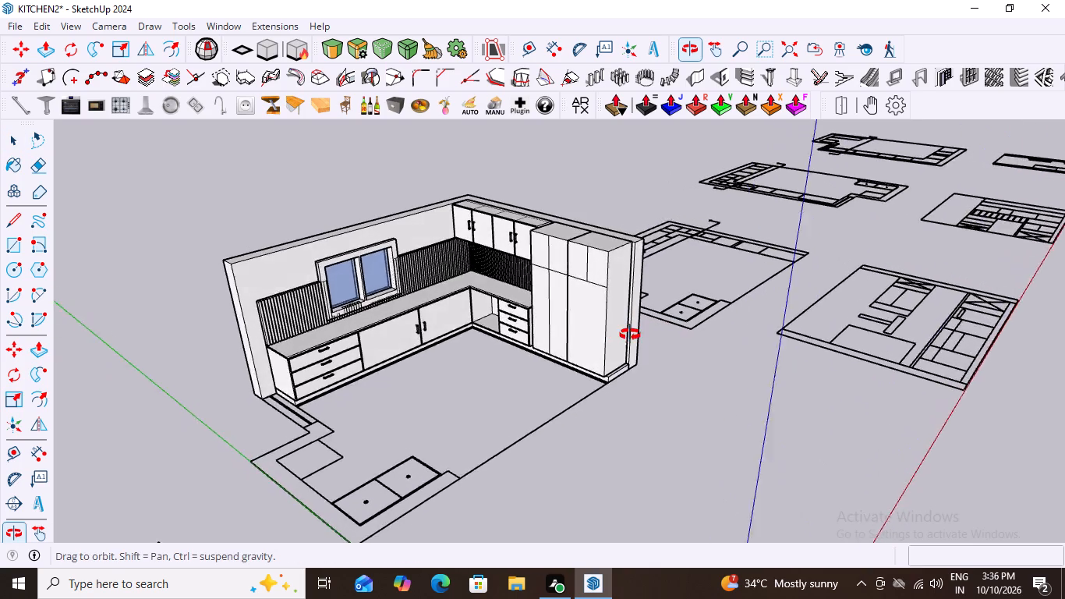
pyautogui.moveTo(630, 335); pyautogui.dragTo(633, 335, button='middle')
pyautogui.scroll(3, 630, 335)
pyautogui.click(595, 283)
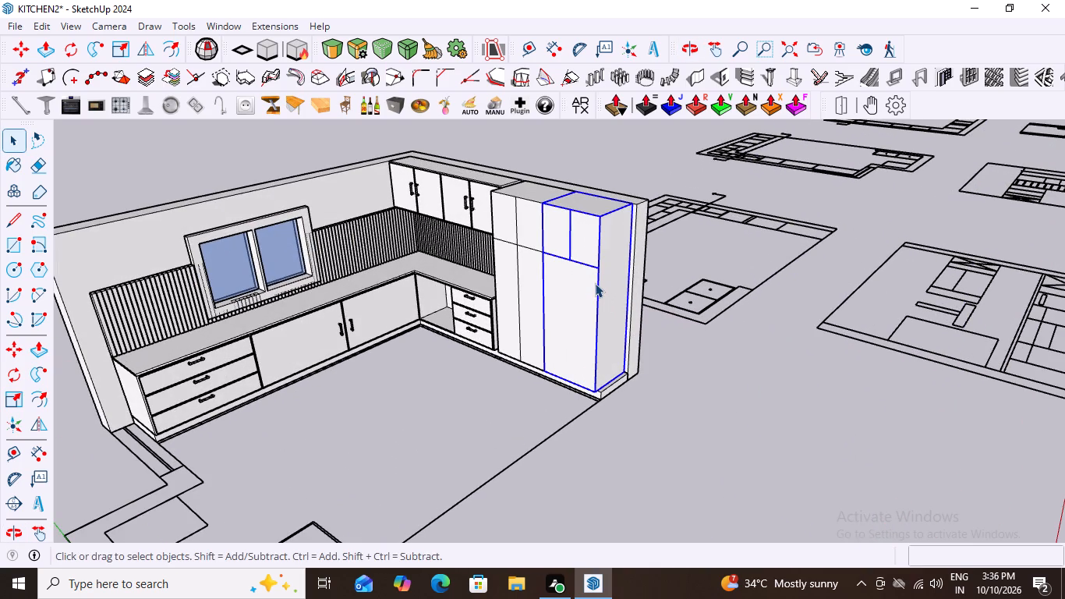
pyautogui.press('m')
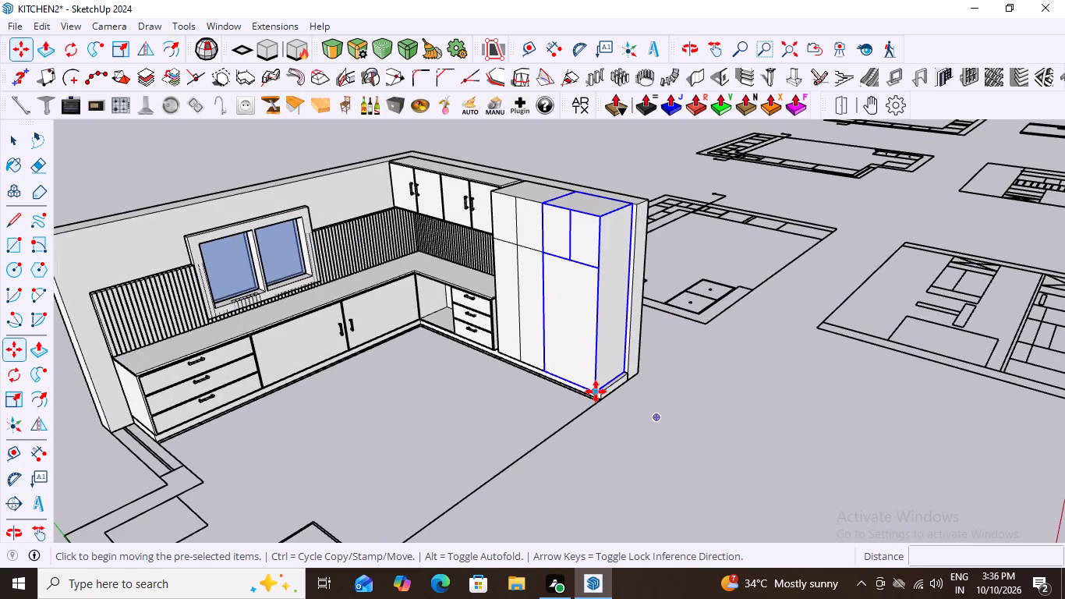
pyautogui.click(596, 392)
pyautogui.click(803, 364)
pyautogui.press('space')
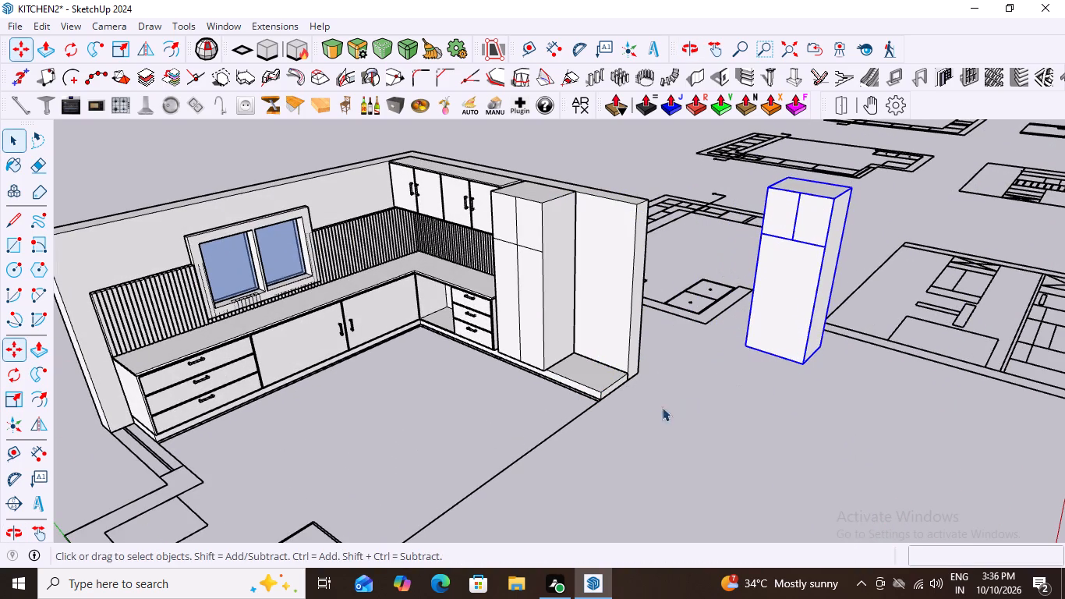
# Open the appliance group and move the refrigerator about 8163 mm onto the kitchen floor, in front of the cabinets.
pyautogui.scroll(-15, 635, 394)
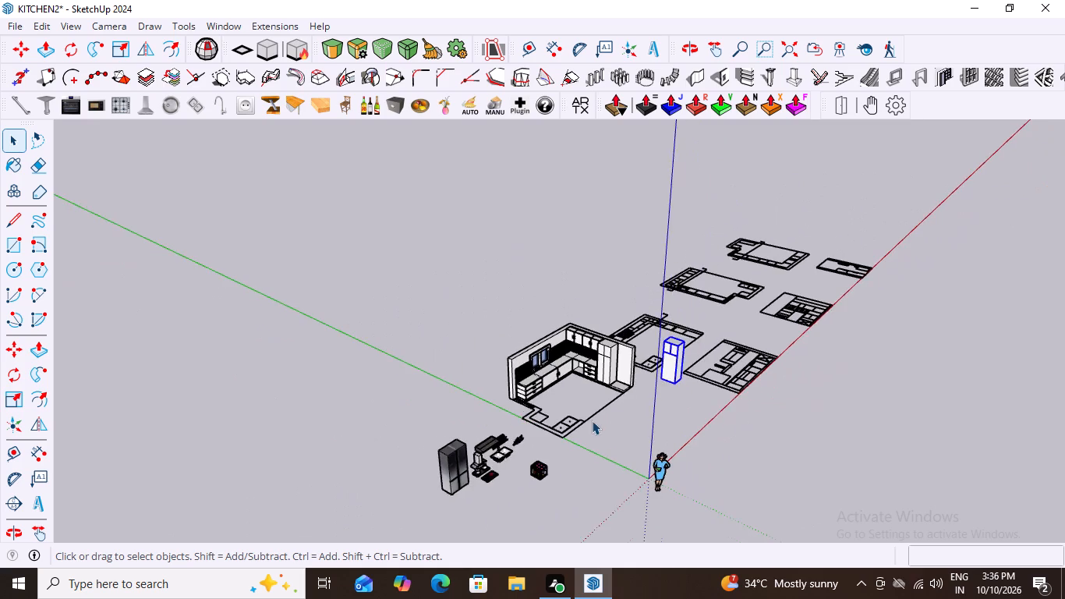
pyautogui.scroll(-3, 587, 424)
pyautogui.moveTo(582, 429); pyautogui.dragTo(494, 381, button='middle')
pyautogui.scroll(2, 472, 466)
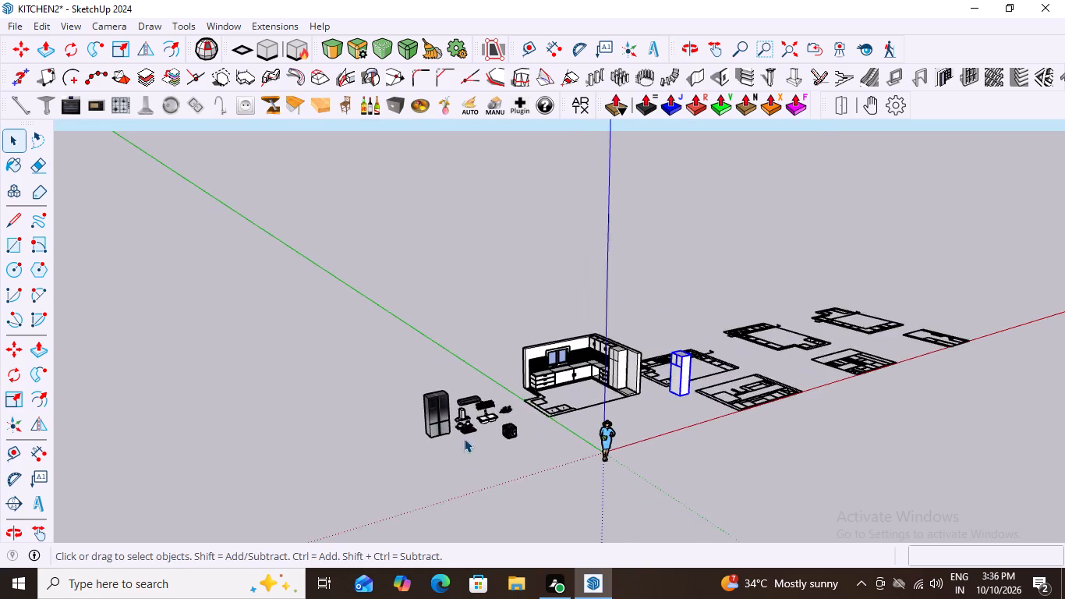
pyautogui.scroll(6, 457, 424)
pyautogui.click(429, 397)
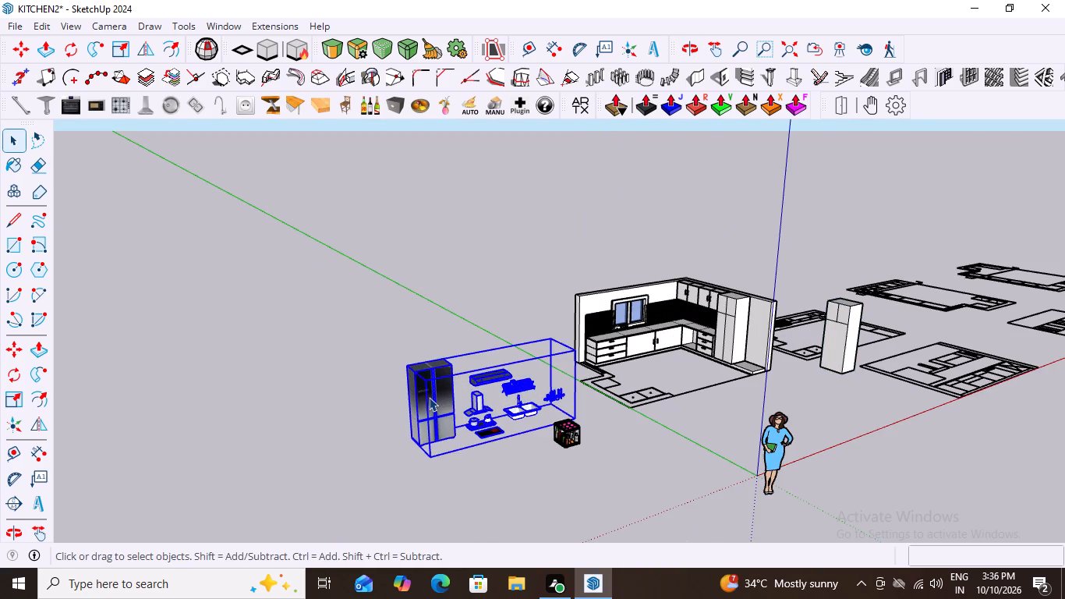
pyautogui.scroll(4, 467, 397)
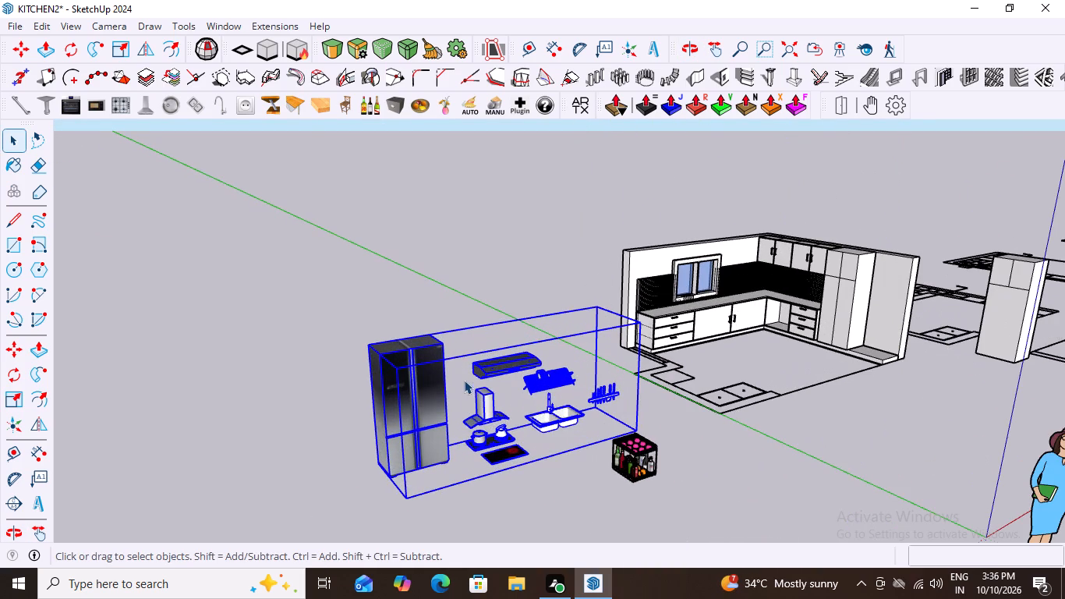
pyautogui.doubleClick(432, 368)
pyautogui.click(432, 368)
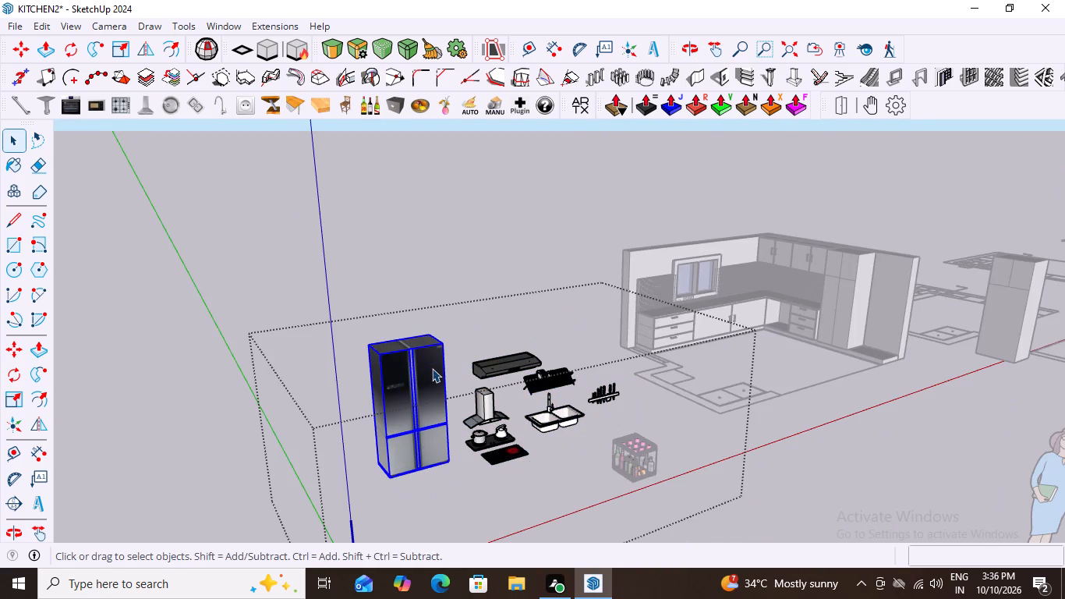
pyautogui.press('m')
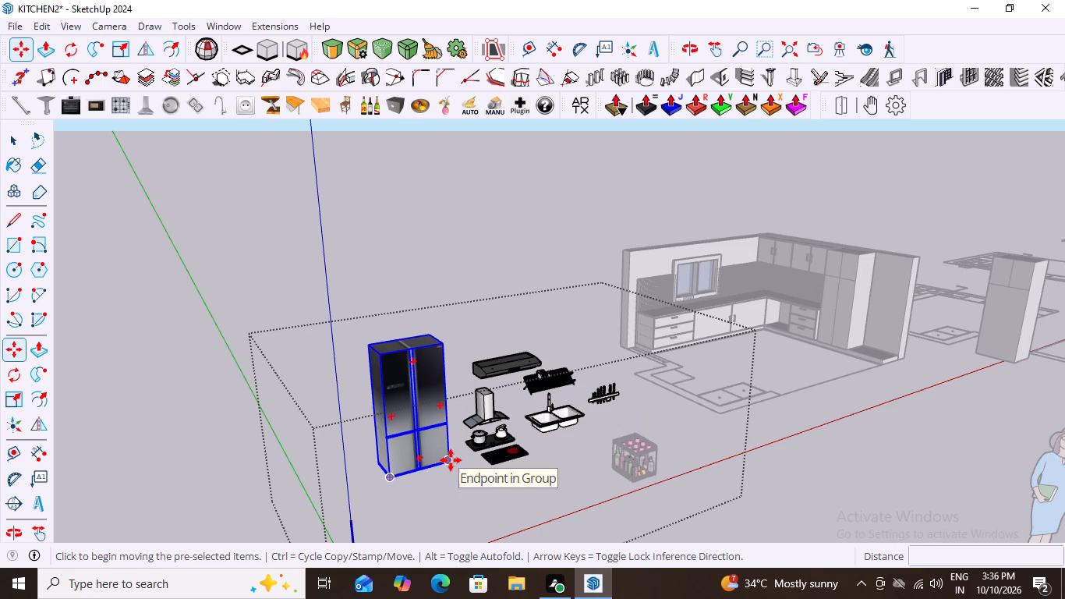
pyautogui.click(451, 460)
pyautogui.moveTo(890, 409); pyautogui.dragTo(750, 408, button='middle')
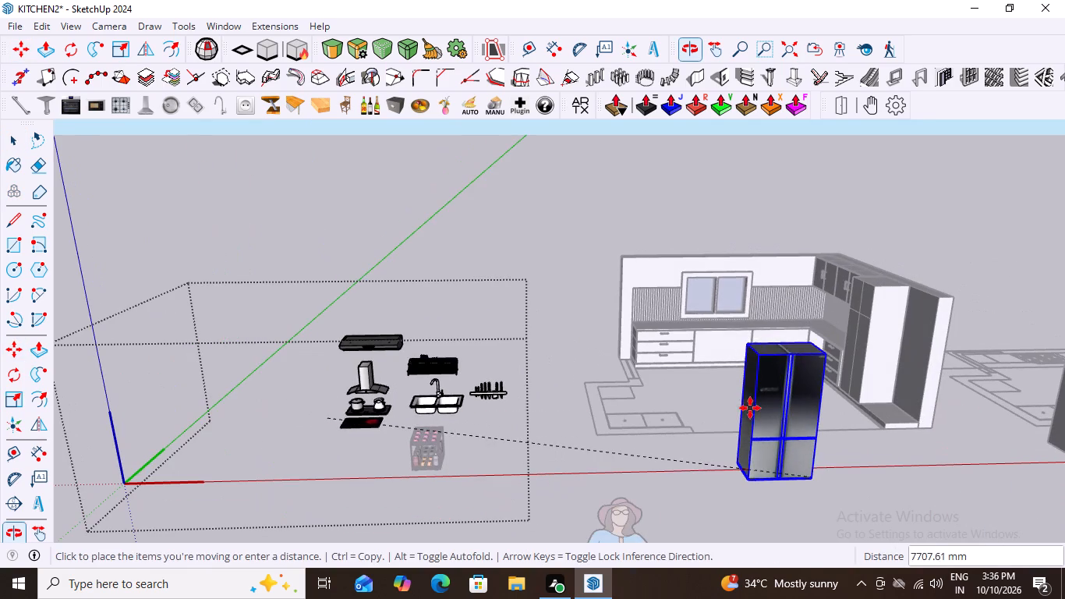
pyautogui.click(801, 406)
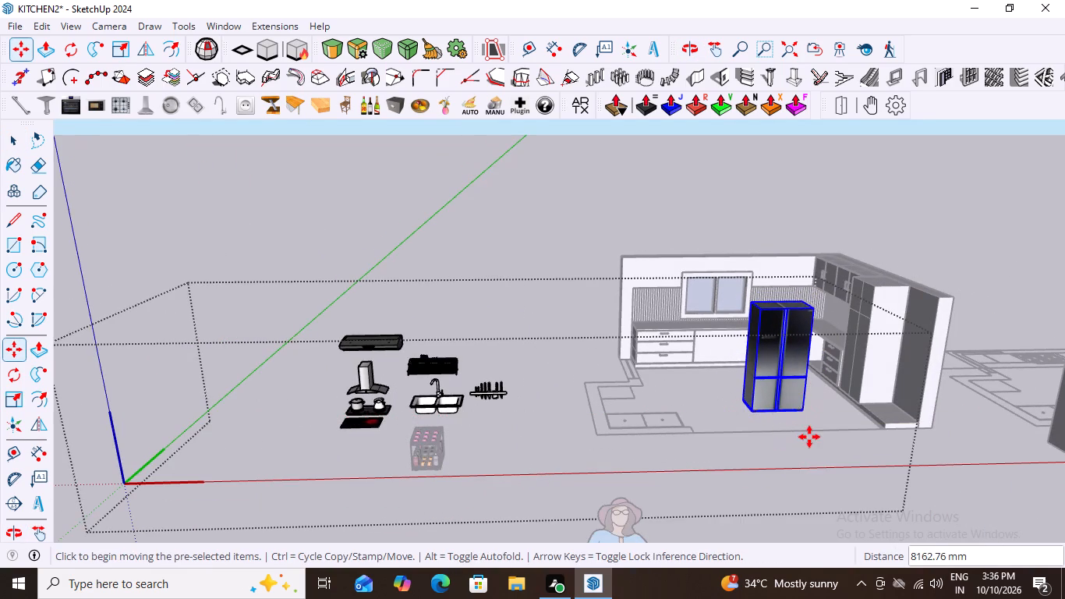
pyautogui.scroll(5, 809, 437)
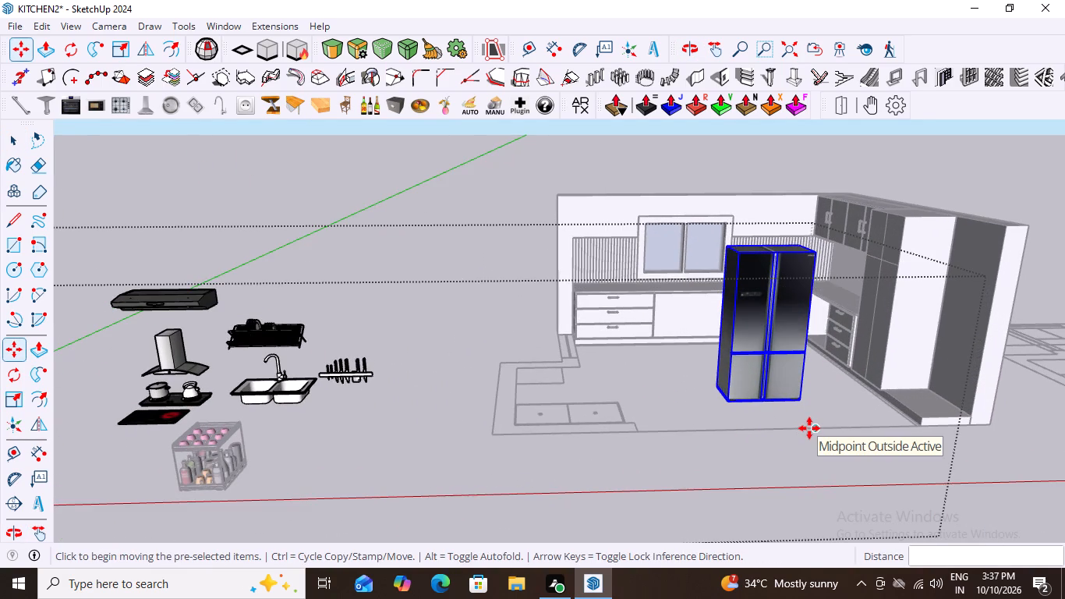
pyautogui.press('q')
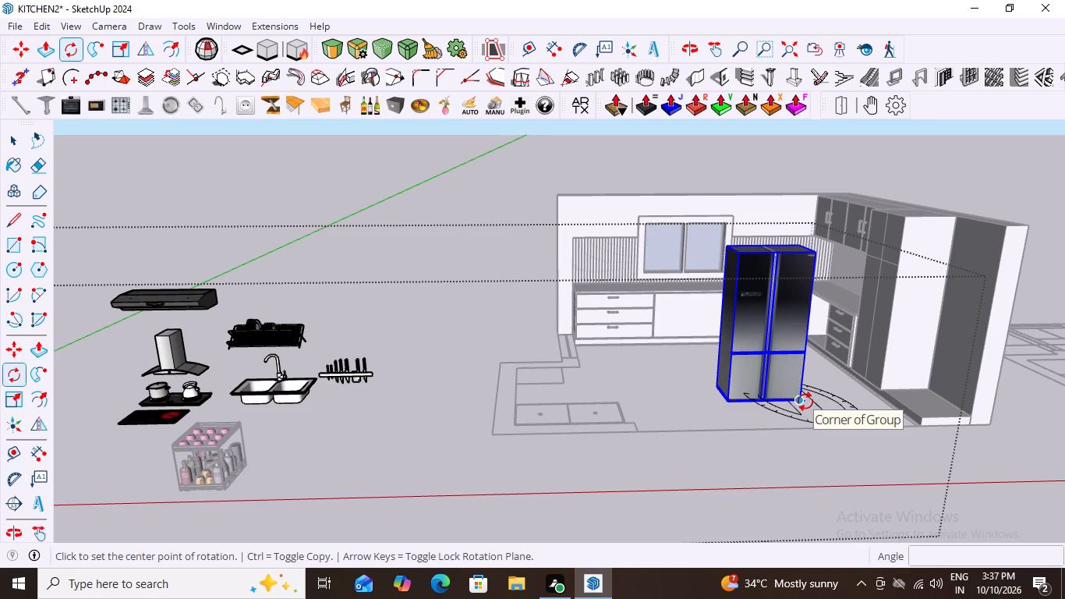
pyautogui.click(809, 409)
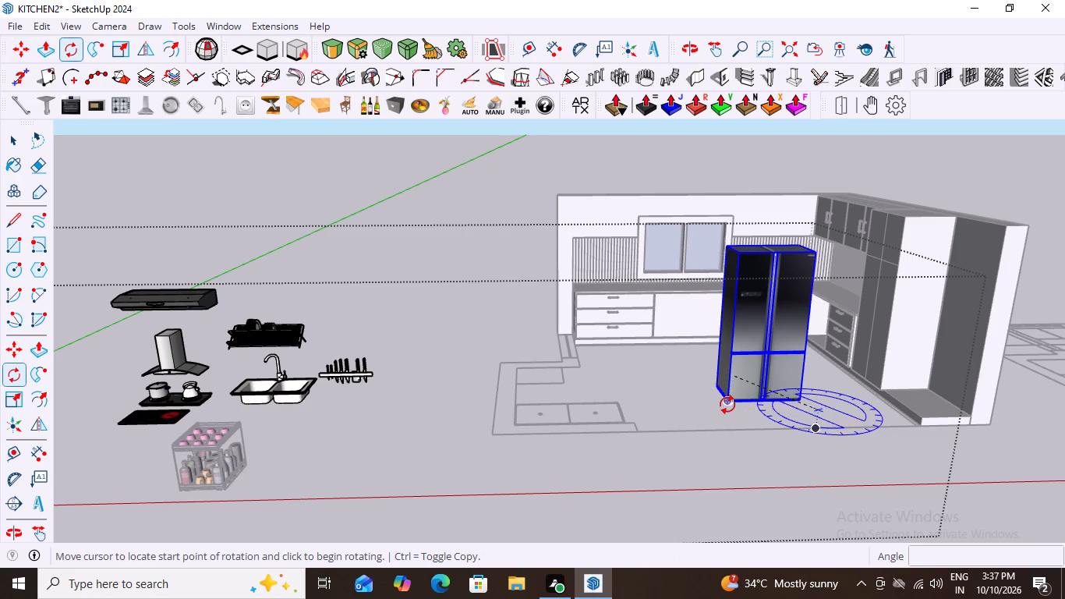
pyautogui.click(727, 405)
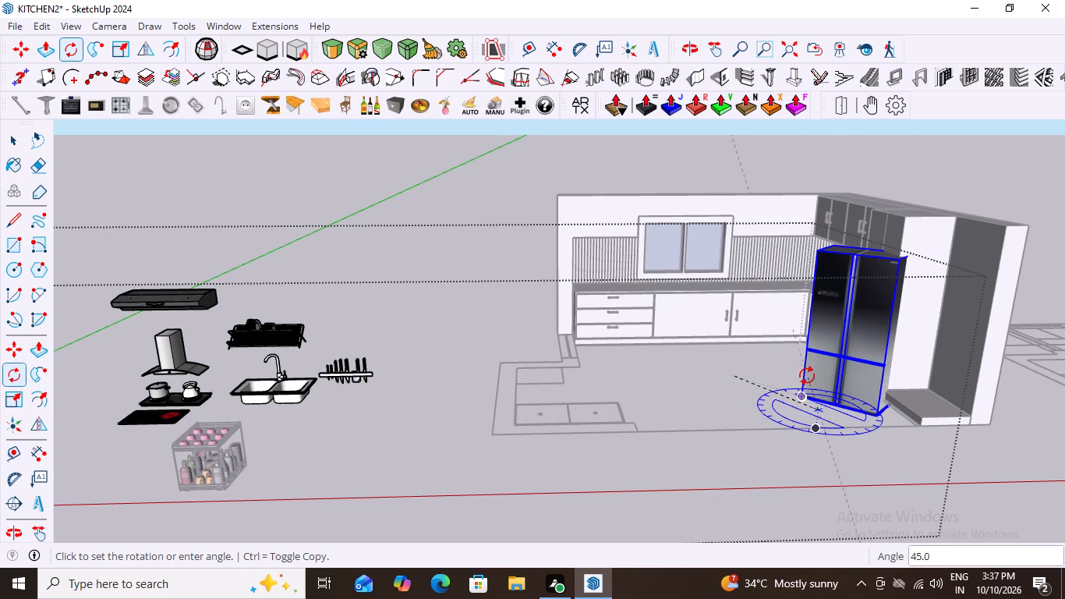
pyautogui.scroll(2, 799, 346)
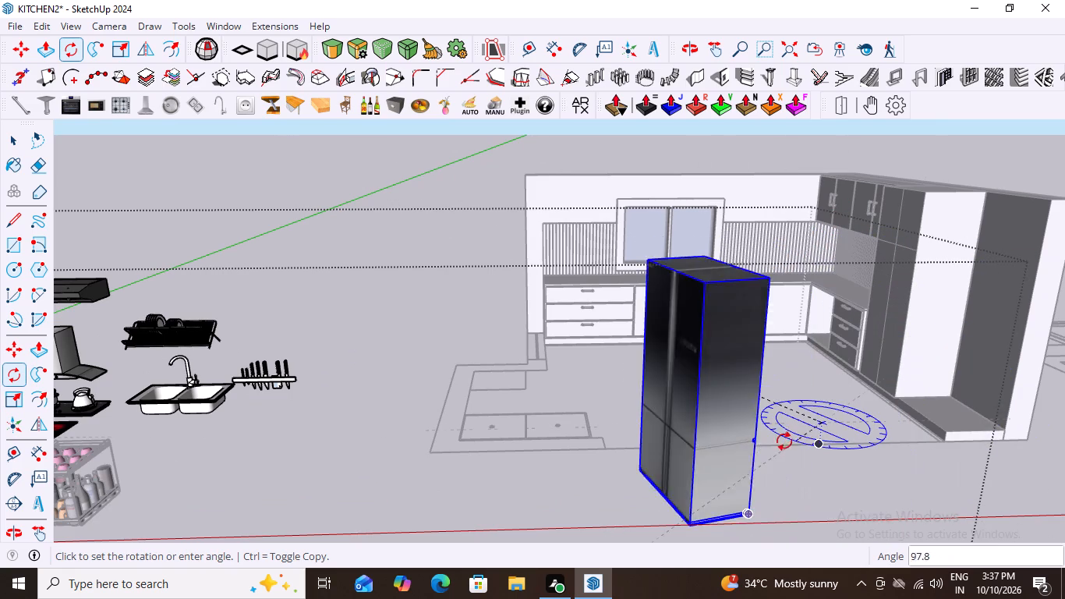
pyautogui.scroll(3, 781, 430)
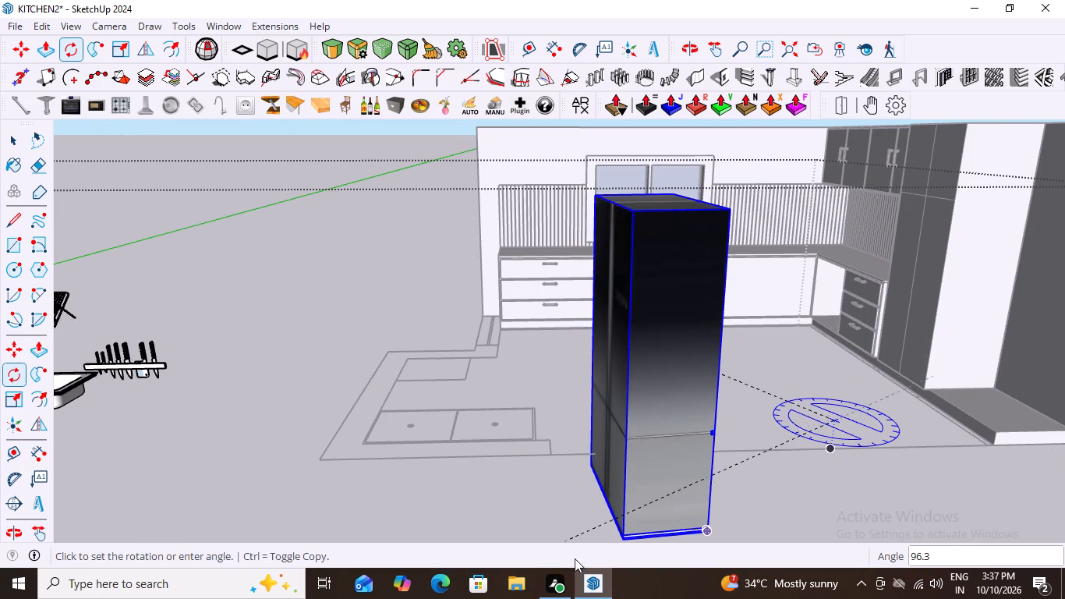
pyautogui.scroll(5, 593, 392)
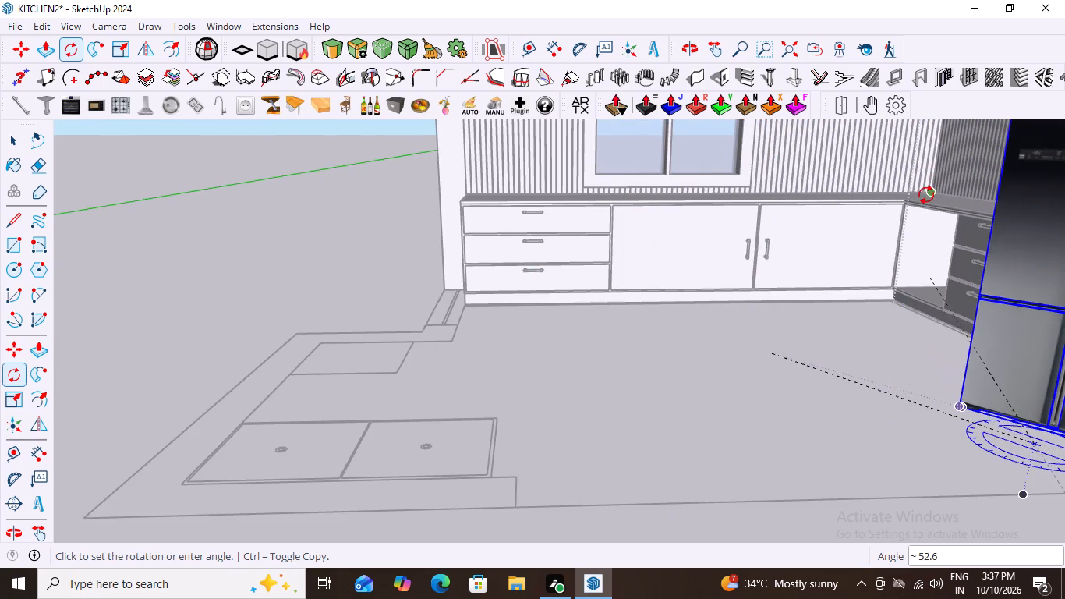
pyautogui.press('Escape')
# Rotate the refrigerator 90° on the floor plane about its bottom front corner, and clear the selection.
pyautogui.scroll(-9, 625, 405)
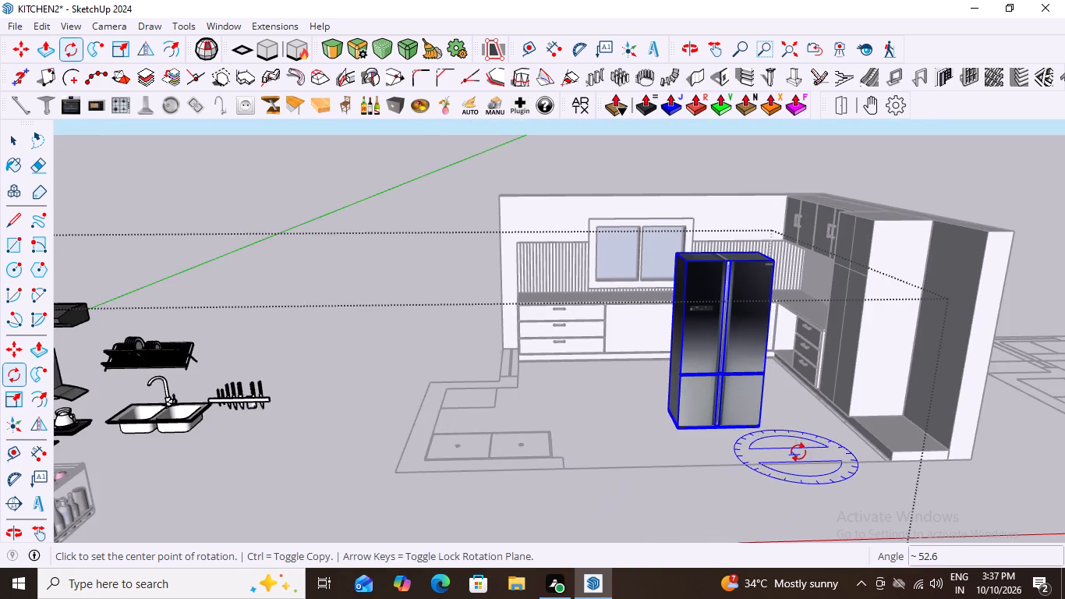
pyautogui.scroll(5, 798, 452)
pyautogui.scroll(5, 670, 444)
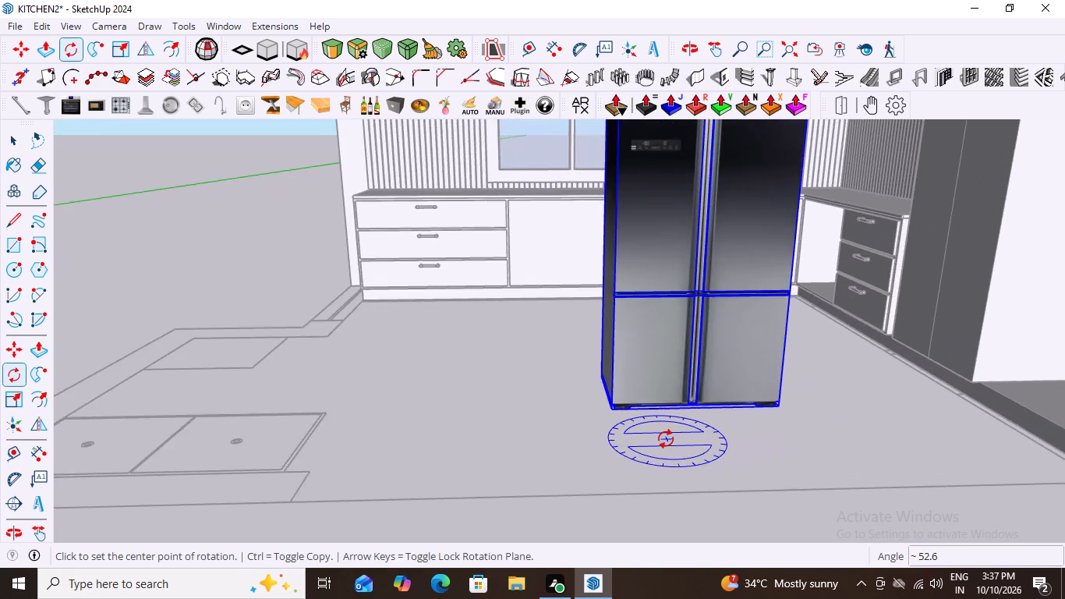
pyautogui.scroll(-3, 666, 439)
pyautogui.moveTo(660, 454); pyautogui.dragTo(469, 598, button='middle')
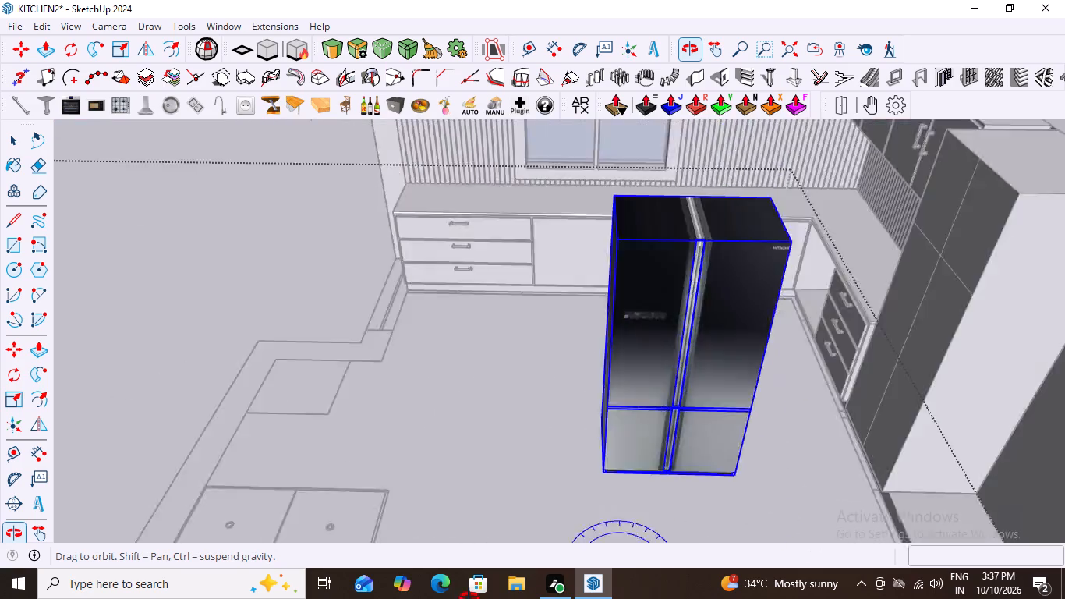
pyautogui.moveTo(469, 598); pyautogui.dragTo(634, 536, button='middle')
pyautogui.scroll(2, 515, 530)
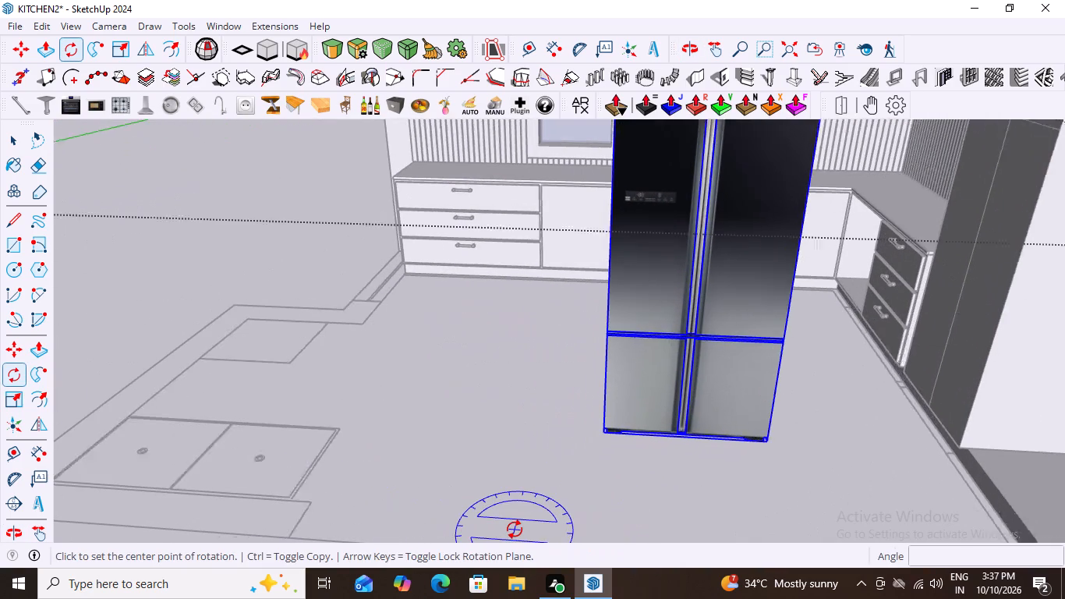
pyautogui.scroll(1, 515, 530)
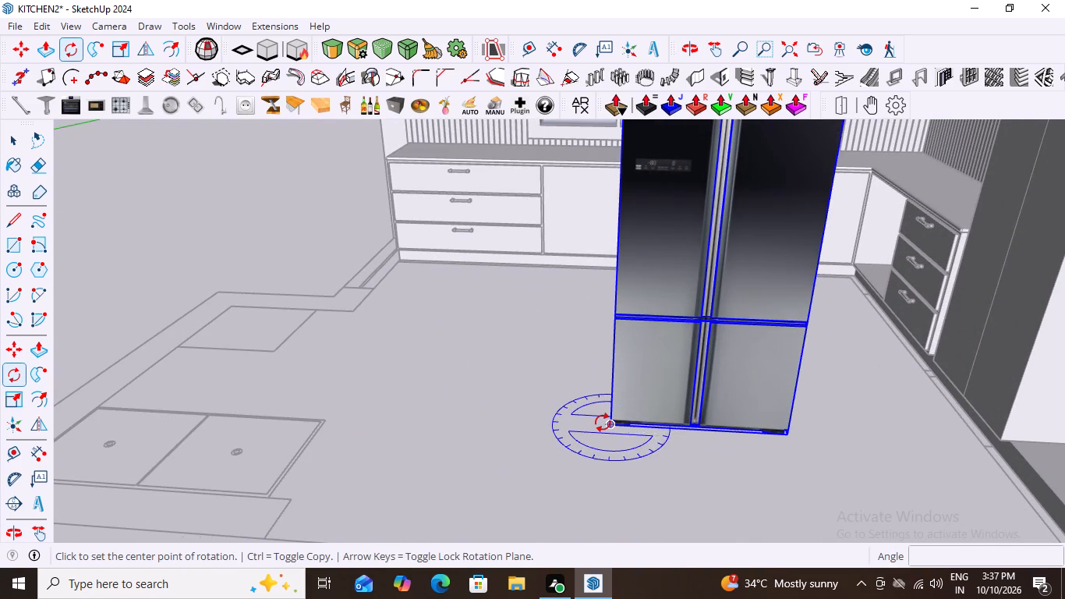
pyautogui.click(603, 423)
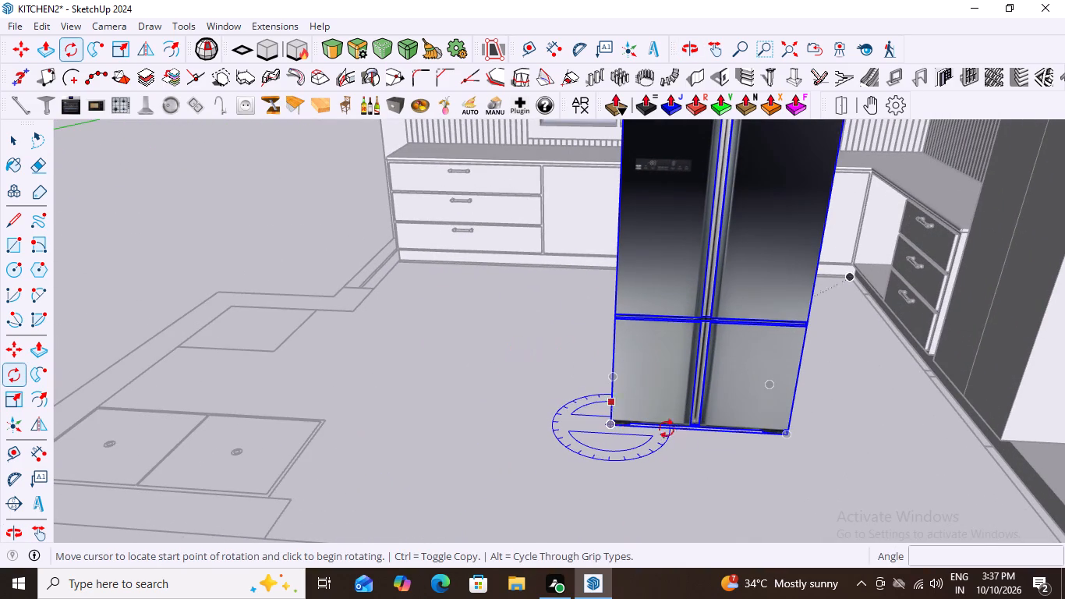
pyautogui.click(785, 436)
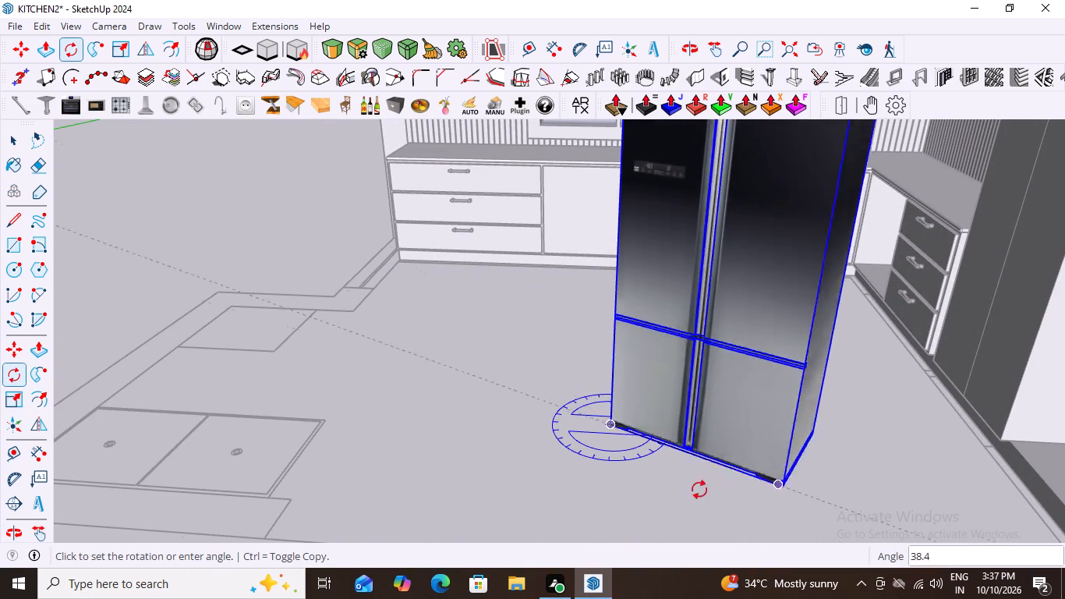
pyautogui.scroll(-15, 639, 532)
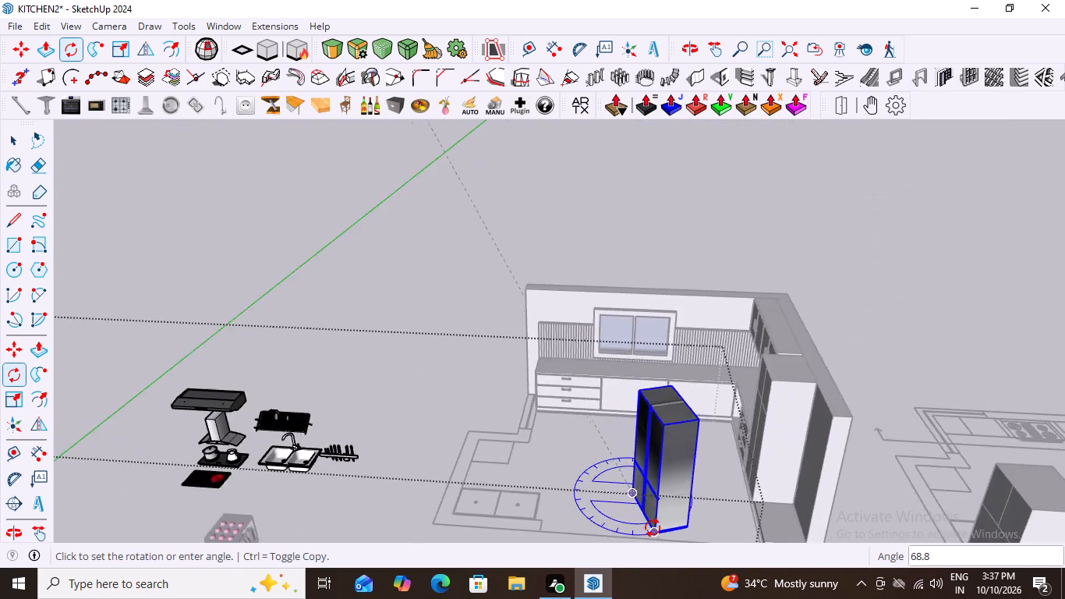
pyautogui.scroll(-18, 653, 528)
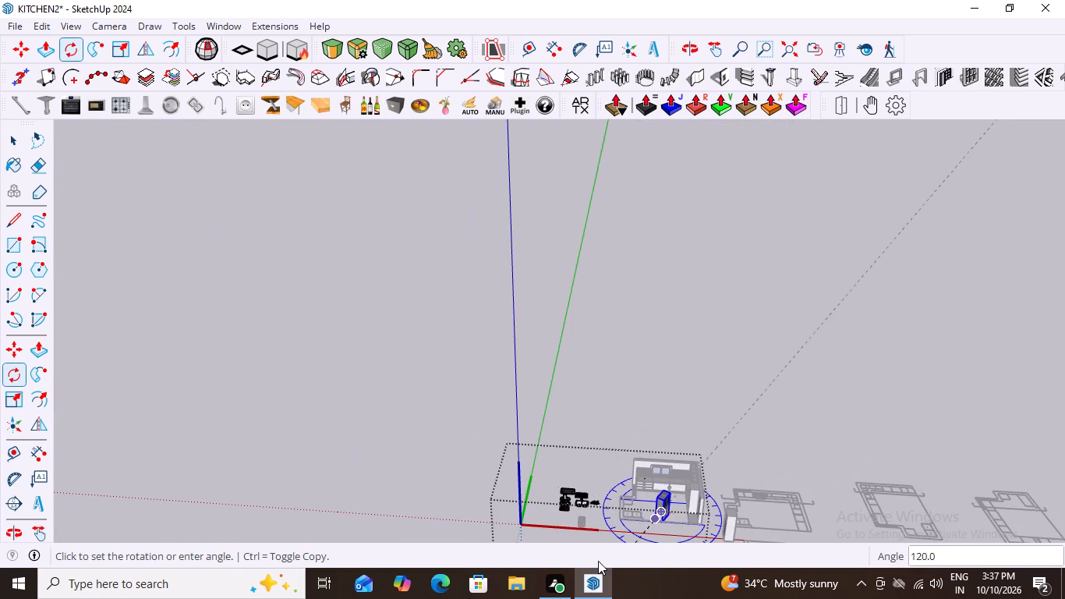
pyautogui.scroll(13, 642, 533)
pyautogui.scroll(-6, 685, 509)
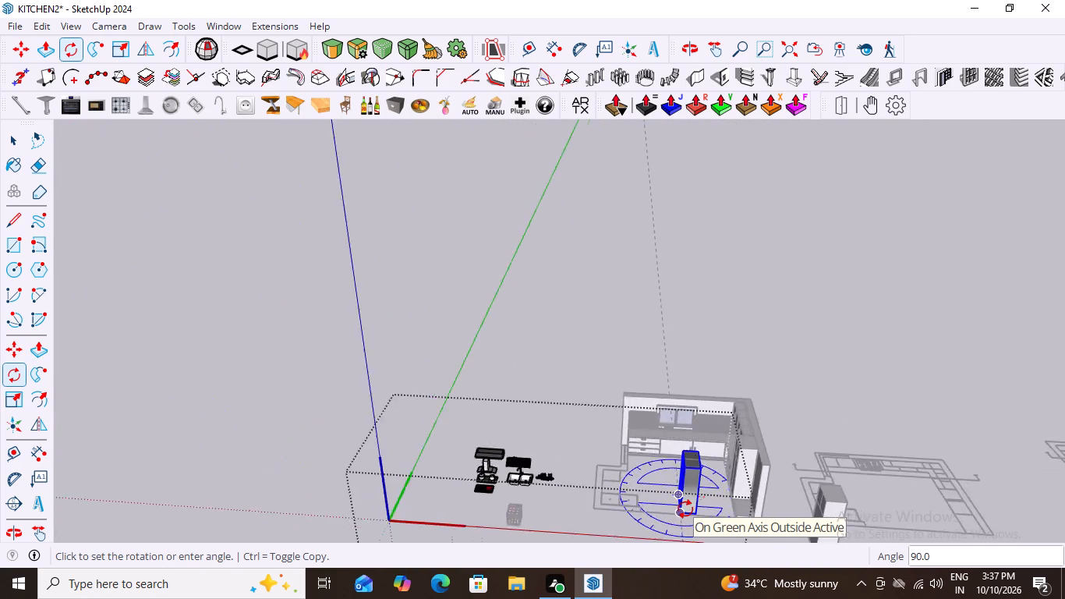
pyautogui.scroll(-5, 685, 509)
pyautogui.scroll(20, 685, 509)
pyautogui.scroll(6, 685, 509)
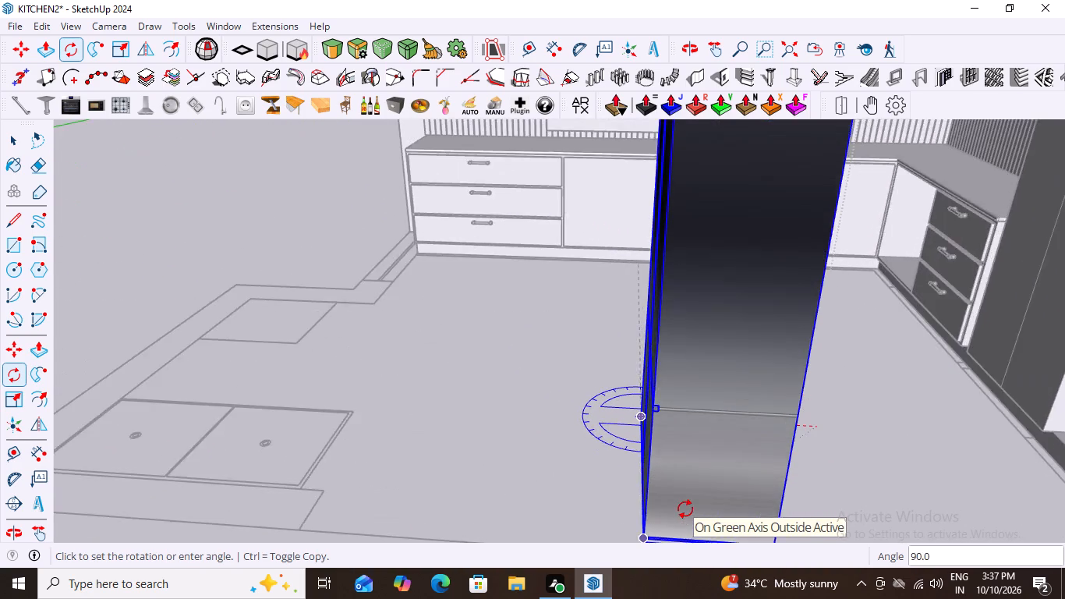
pyautogui.scroll(3, 685, 509)
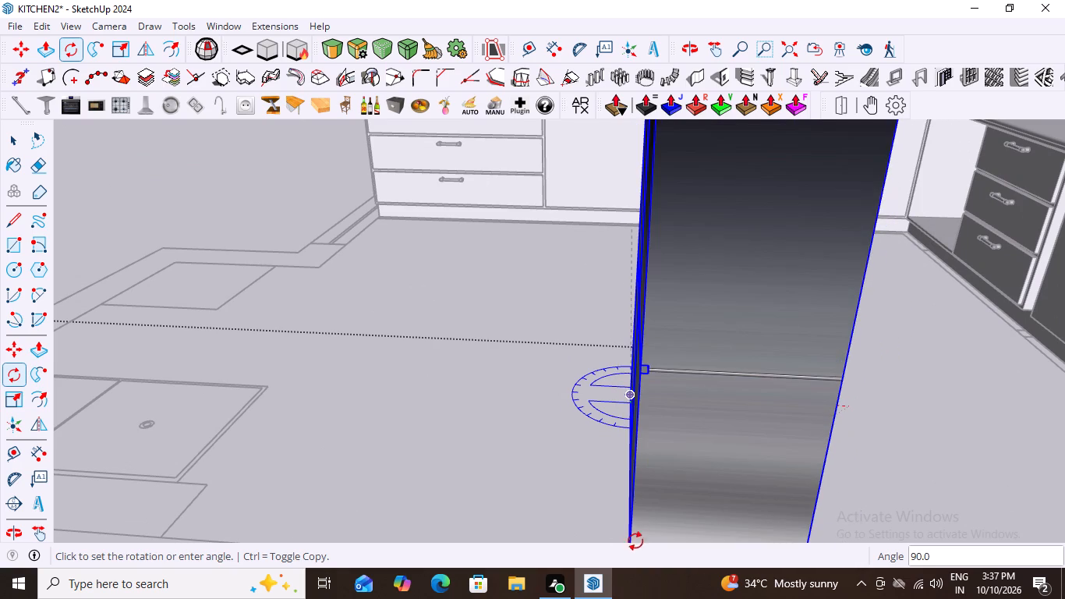
pyautogui.write('90')
pyautogui.press('Return')
pyautogui.scroll(-13, 604, 463)
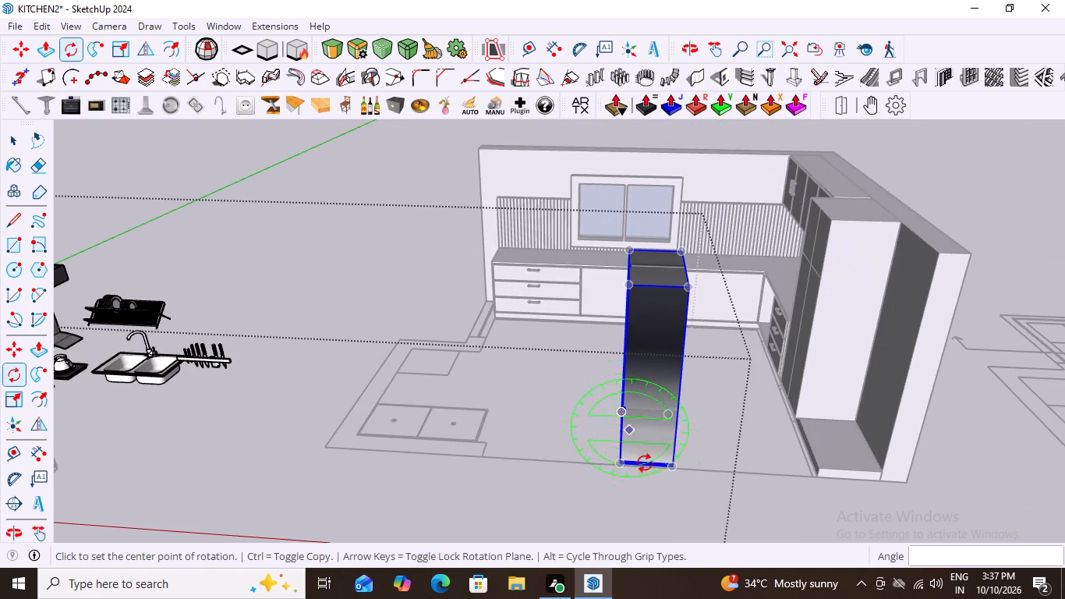
pyautogui.press('space')
pyautogui.click(531, 487)
# Move the refrigerator about 1835 mm by its bottom rear corner onto the empty plinth beside the tall cabinet, and clear the selection.
pyautogui.moveTo(571, 470); pyautogui.dragTo(679, 481, button='middle')
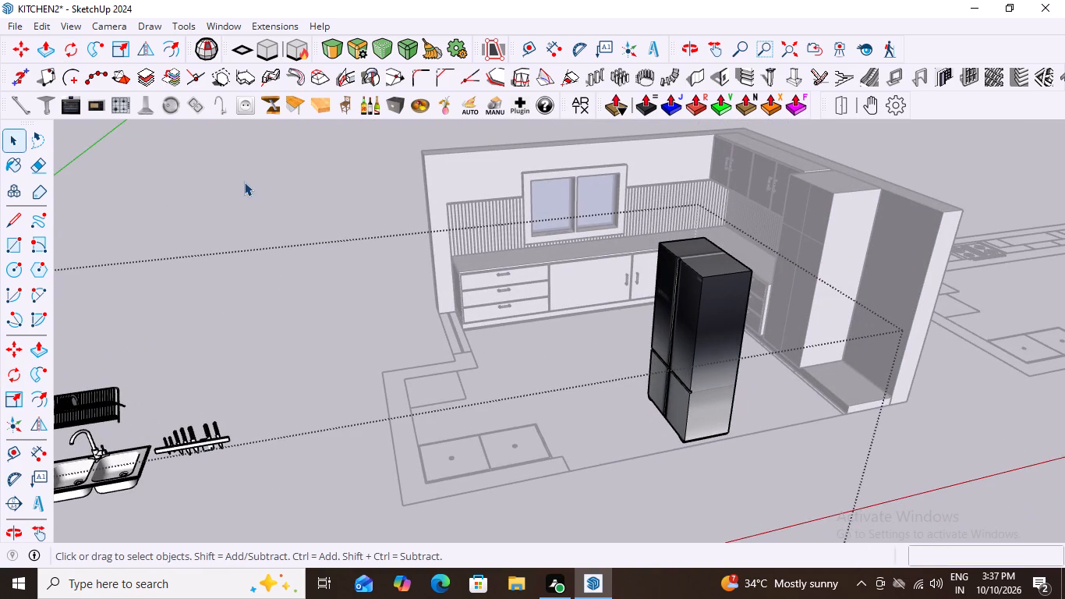
pyautogui.click(707, 336)
pyautogui.press('m')
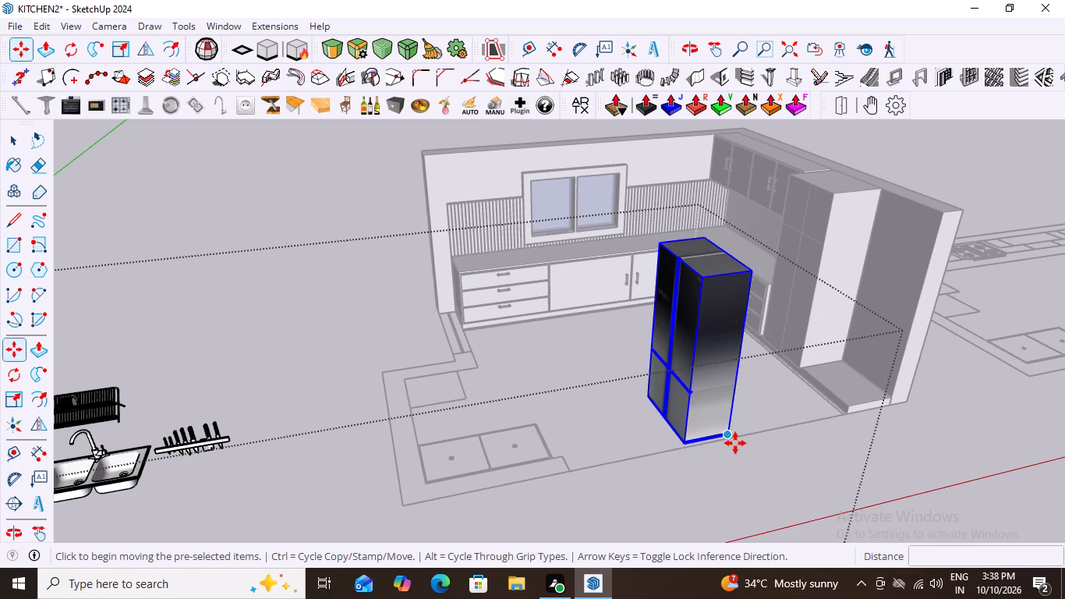
pyautogui.scroll(11, 736, 442)
pyautogui.moveTo(726, 452); pyautogui.dragTo(698, 398, button='middle')
pyautogui.scroll(3, 698, 398)
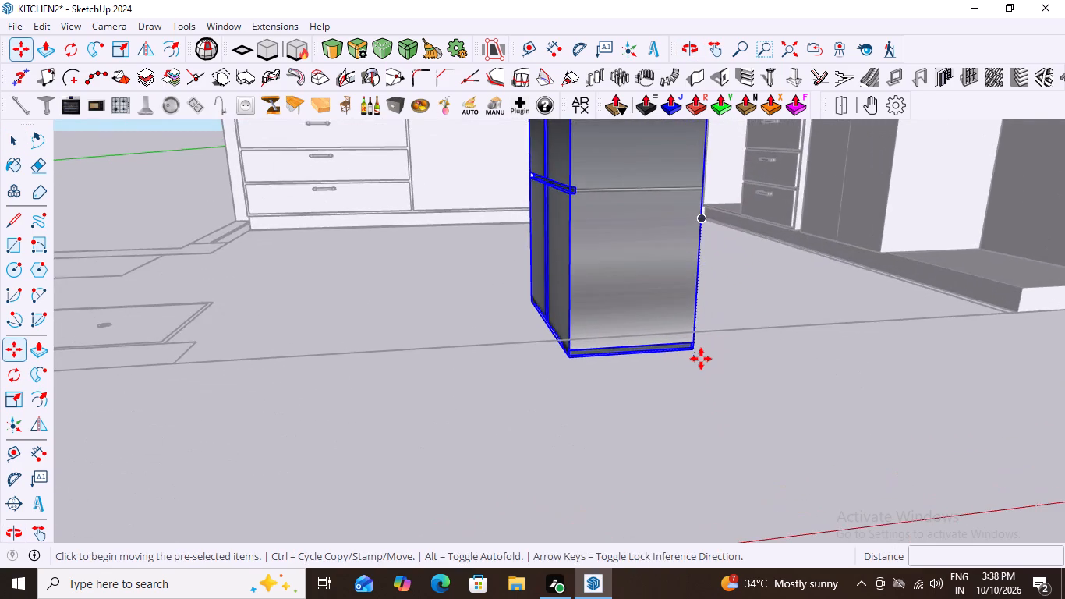
pyautogui.scroll(16, 701, 359)
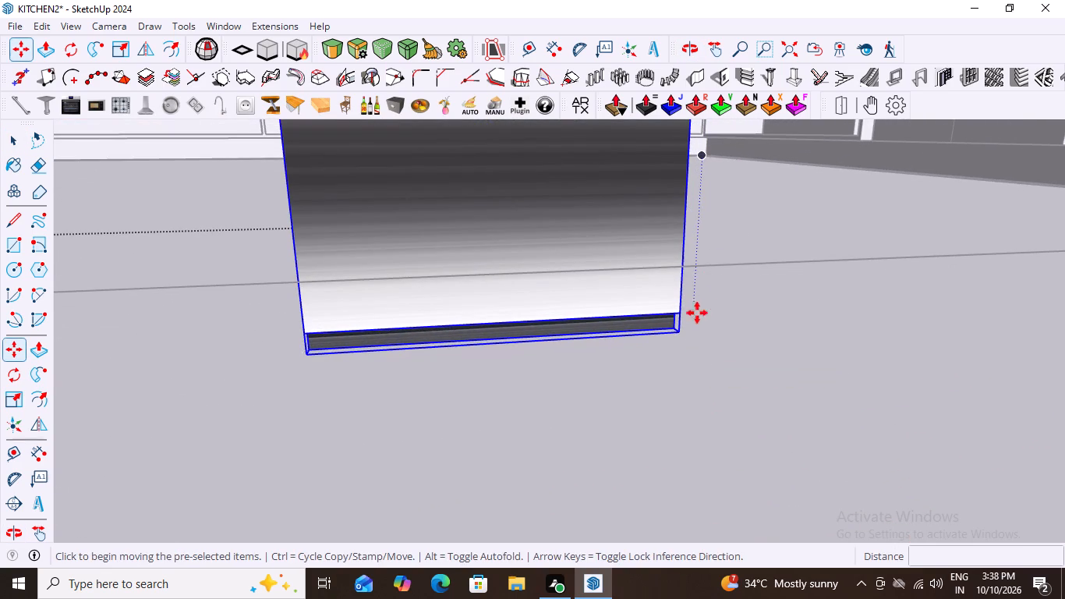
pyautogui.click(678, 331)
pyautogui.scroll(-10, 727, 306)
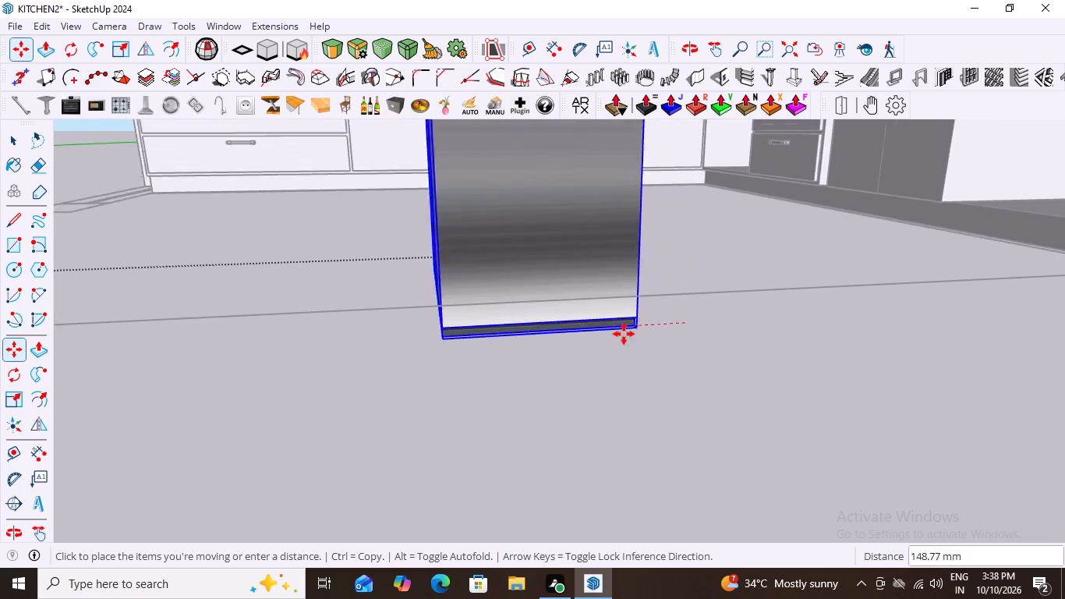
pyautogui.scroll(-10, 624, 334)
pyautogui.scroll(2, 907, 293)
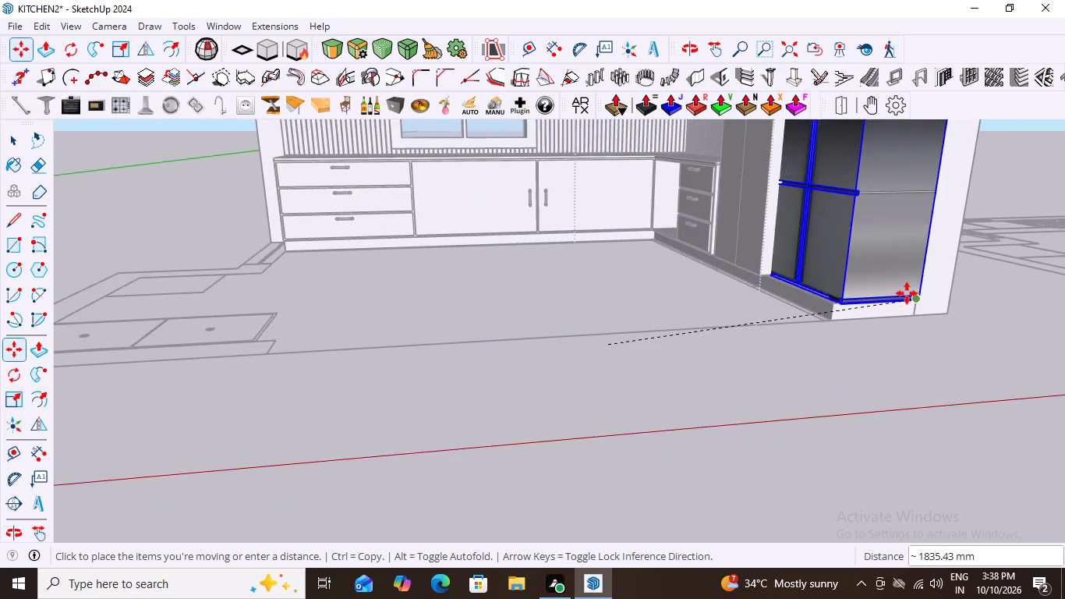
pyautogui.scroll(7, 907, 293)
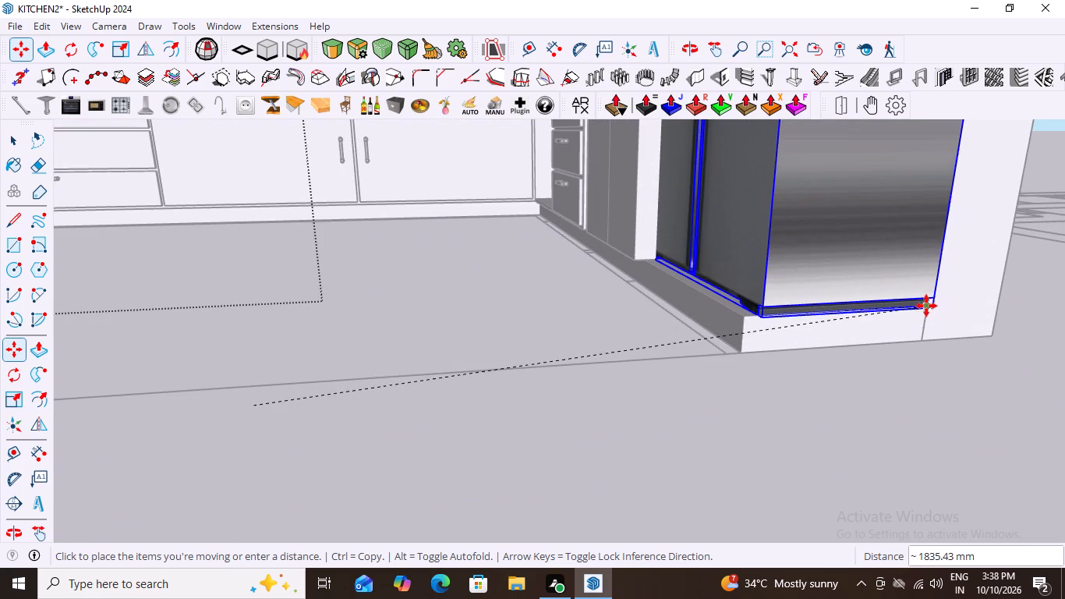
pyautogui.scroll(7, 922, 317)
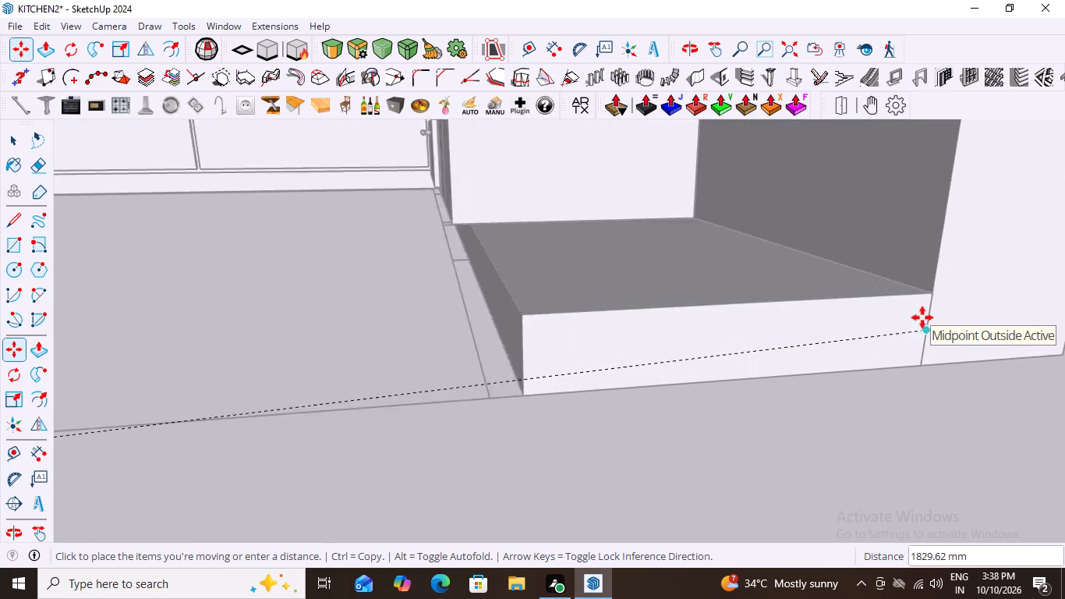
pyautogui.scroll(4, 922, 317)
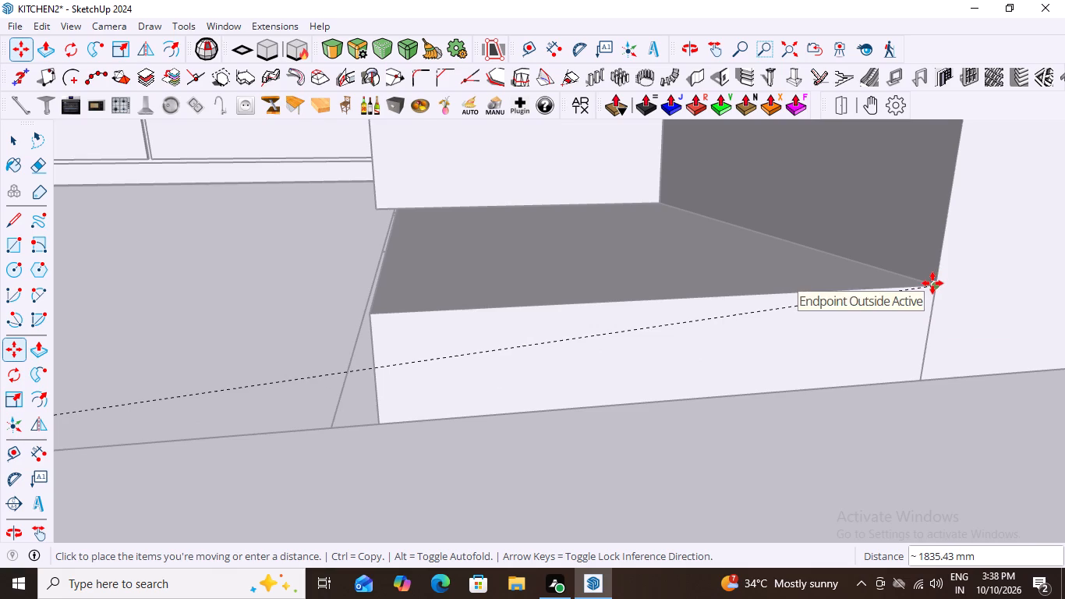
pyautogui.click(932, 283)
pyautogui.scroll(-12, 827, 310)
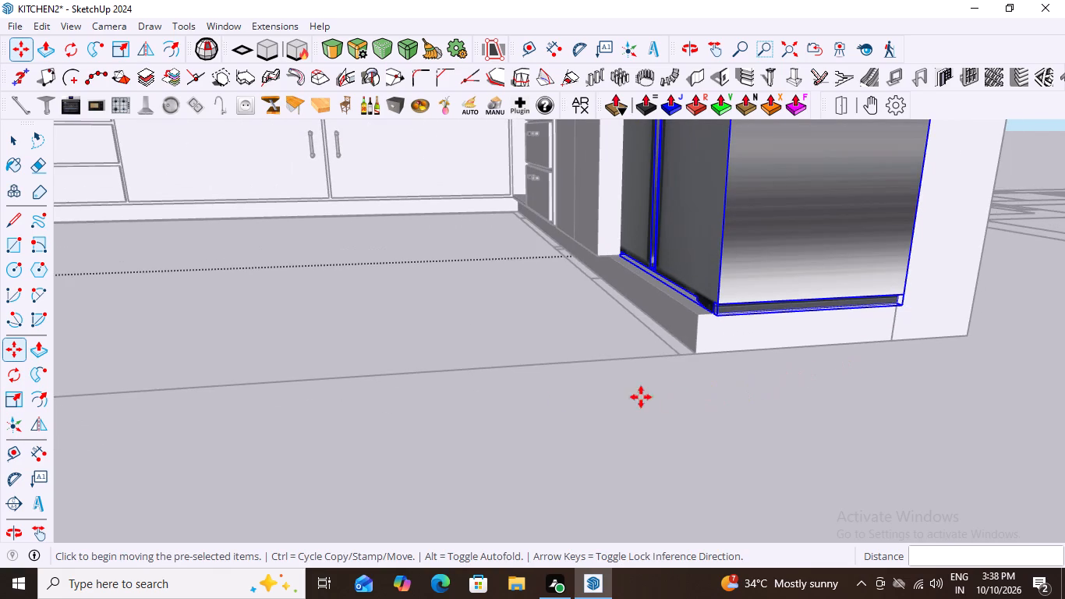
pyautogui.press('space')
pyautogui.click(522, 390)
# Examine how the refrigerator sits on the plinth beside the tall cabinet, the drawers and the wall cabinets.
pyautogui.moveTo(618, 380); pyautogui.dragTo(806, 402, button='middle')
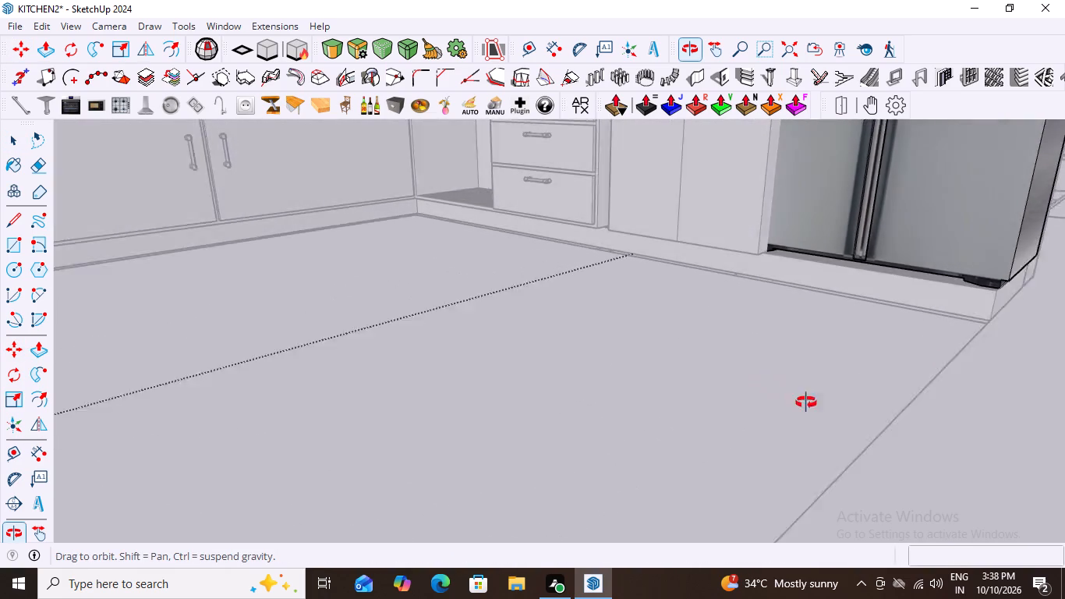
pyautogui.moveTo(806, 402); pyautogui.dragTo(835, 415, button='middle')
pyautogui.scroll(-2, 836, 415)
pyautogui.scroll(-13, 719, 407)
pyautogui.moveTo(557, 435); pyautogui.dragTo(665, 457, button='middle')
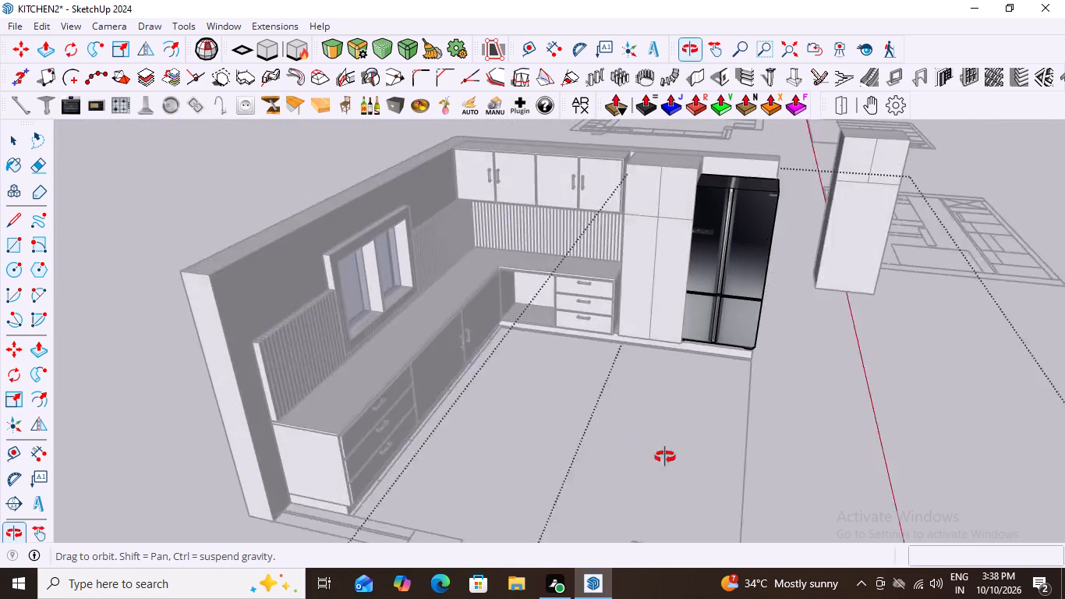
pyautogui.moveTo(665, 457); pyautogui.dragTo(719, 434, button='middle')
pyautogui.scroll(4, 676, 191)
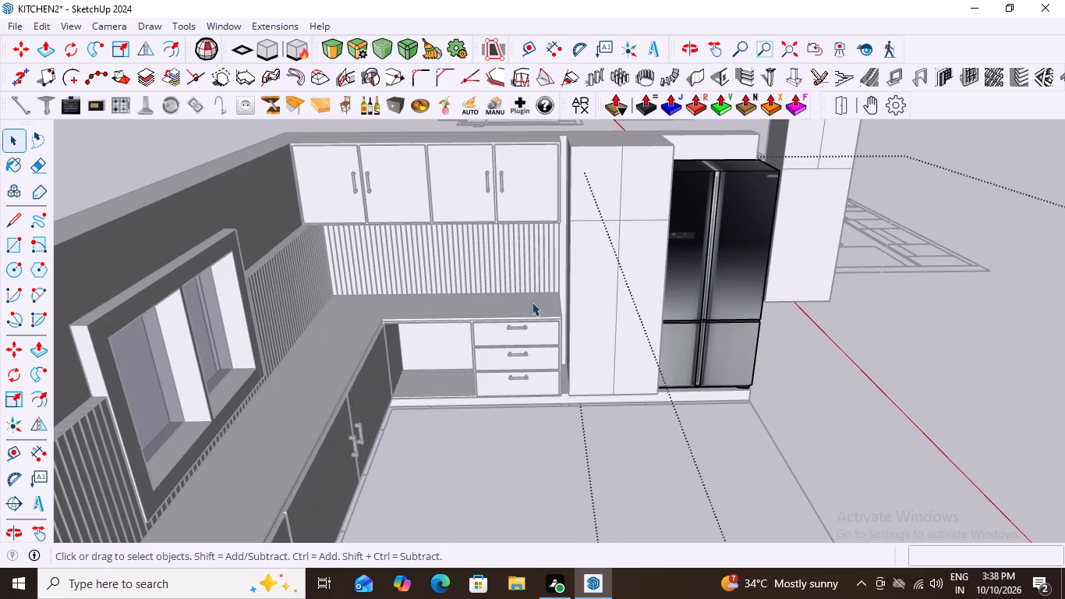
pyautogui.scroll(-5, 454, 310)
pyautogui.middleClick(578, 388)
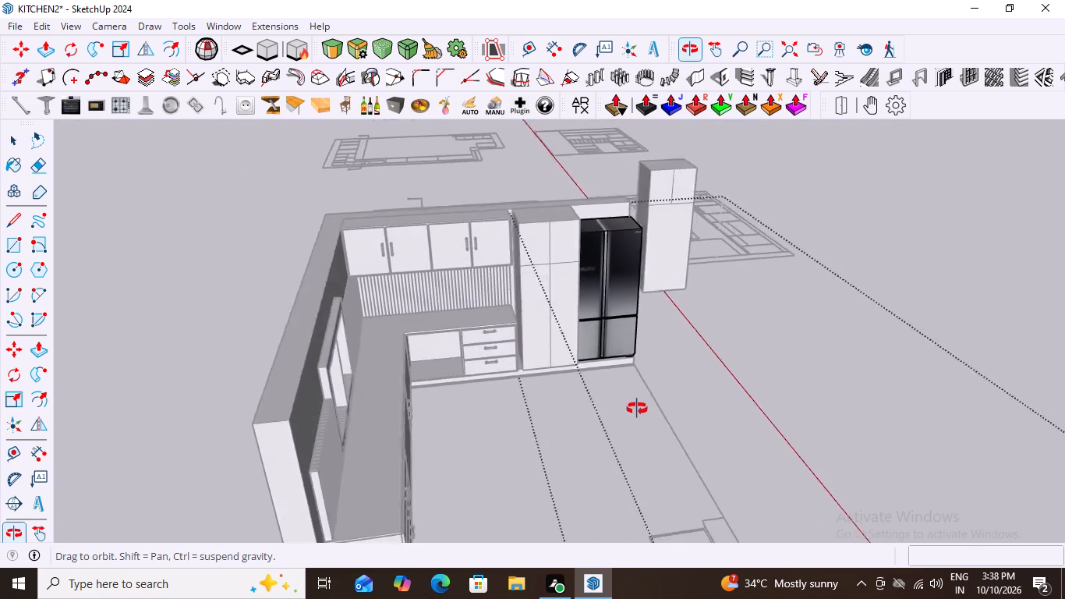
pyautogui.scroll(6, 573, 306)
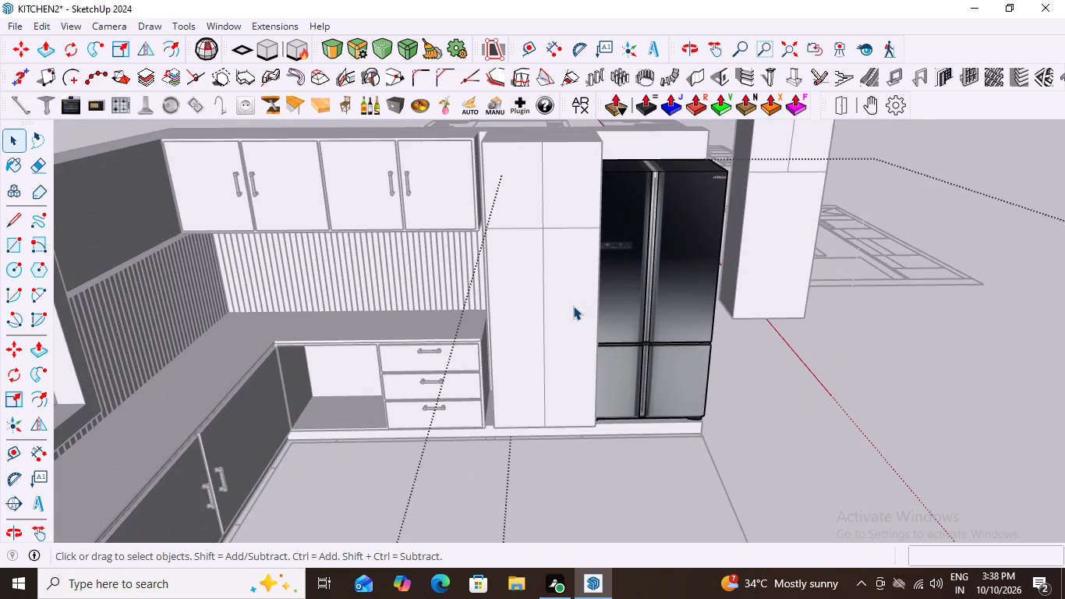
pyautogui.scroll(-4, 573, 306)
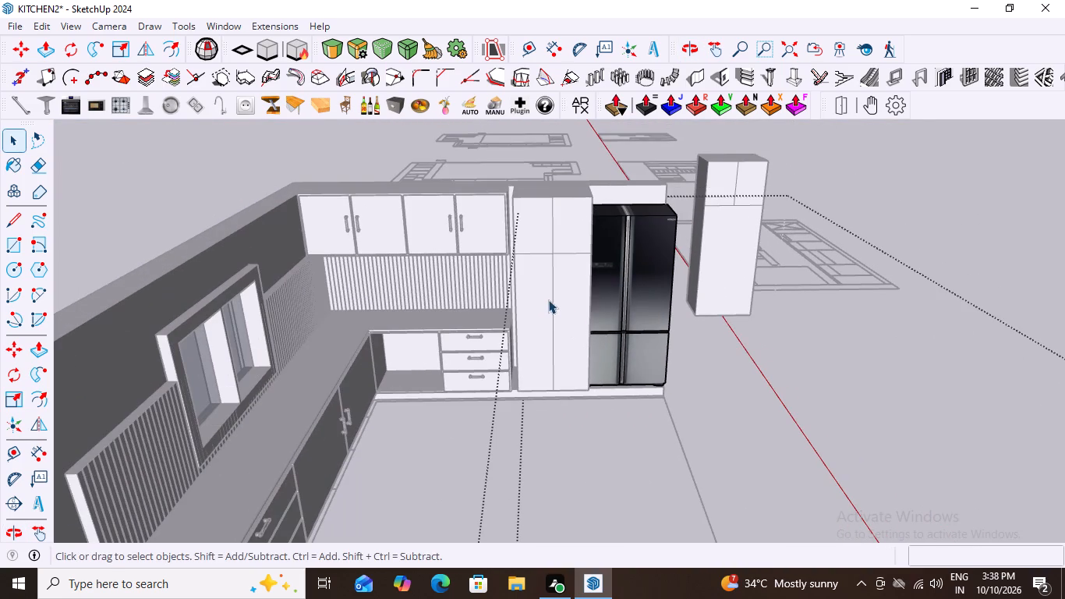
# Close the appliance group and move the tall cabinet about 53 mm along the plinth toward the drawer unit, away from the refrigerator.
pyautogui.click(883, 172)
pyautogui.click(578, 204)
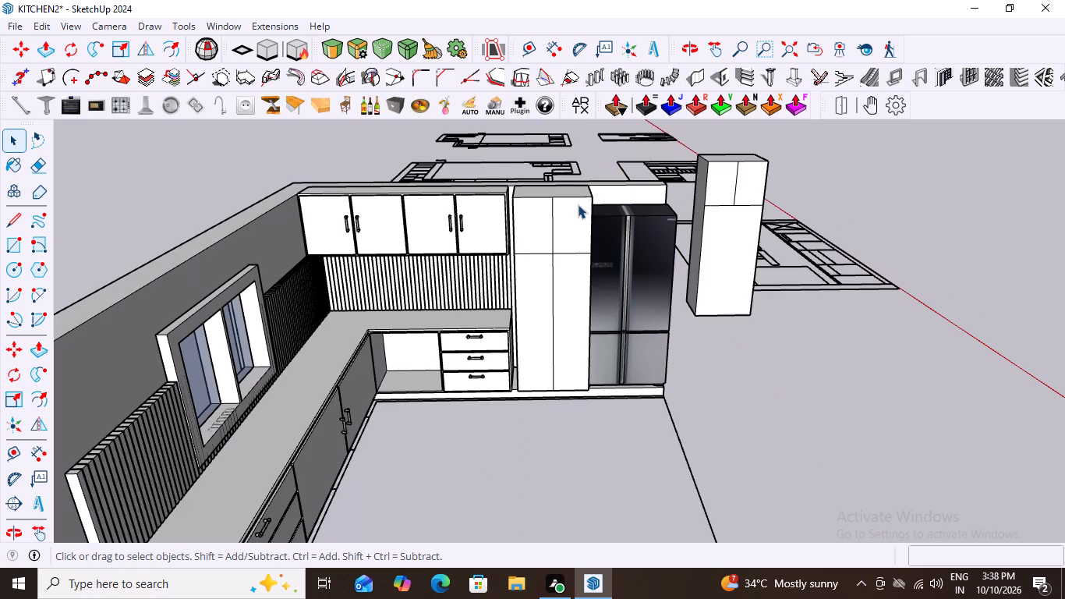
pyautogui.moveTo(522, 384); pyautogui.dragTo(623, 399, button='middle')
pyautogui.scroll(5, 527, 409)
pyautogui.moveTo(571, 407); pyautogui.dragTo(504, 419, button='middle')
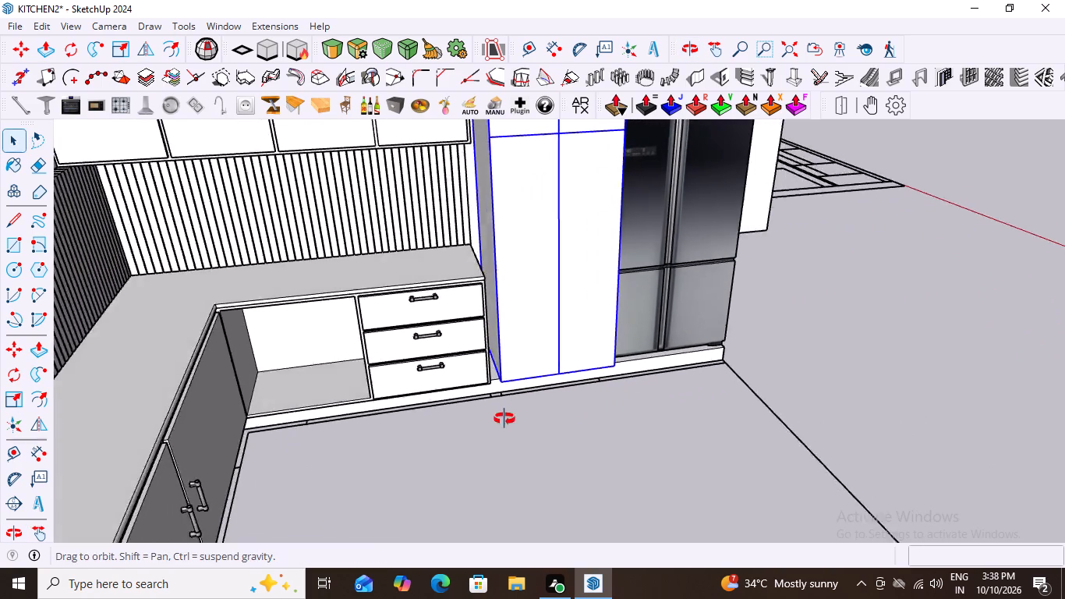
pyautogui.moveTo(504, 419); pyautogui.dragTo(541, 396, button='middle')
pyautogui.scroll(5, 514, 404)
pyautogui.press('m')
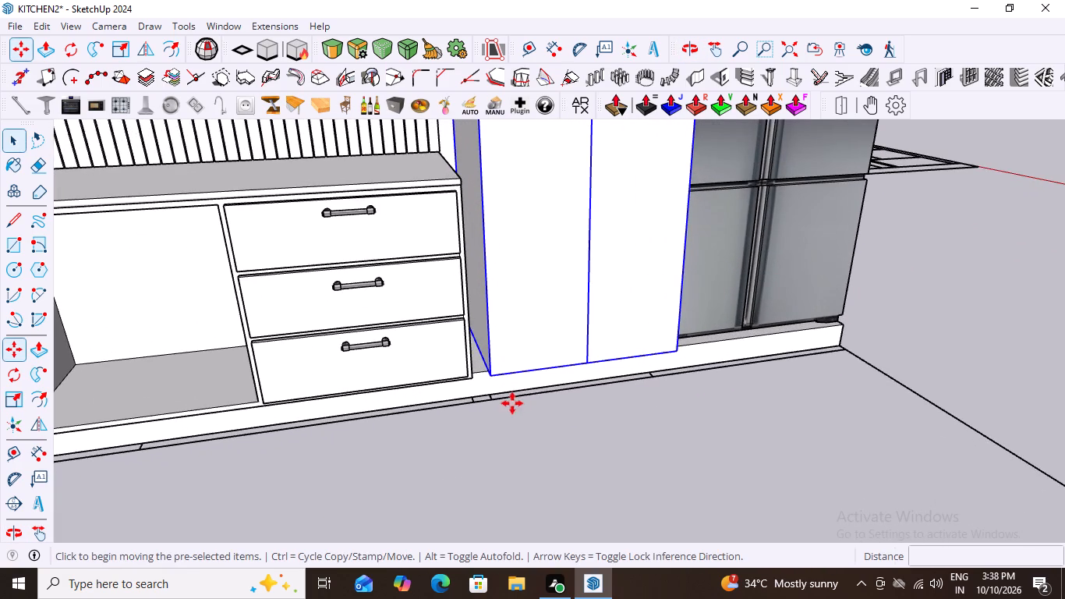
pyautogui.scroll(2, 494, 396)
pyautogui.middleClick(507, 401)
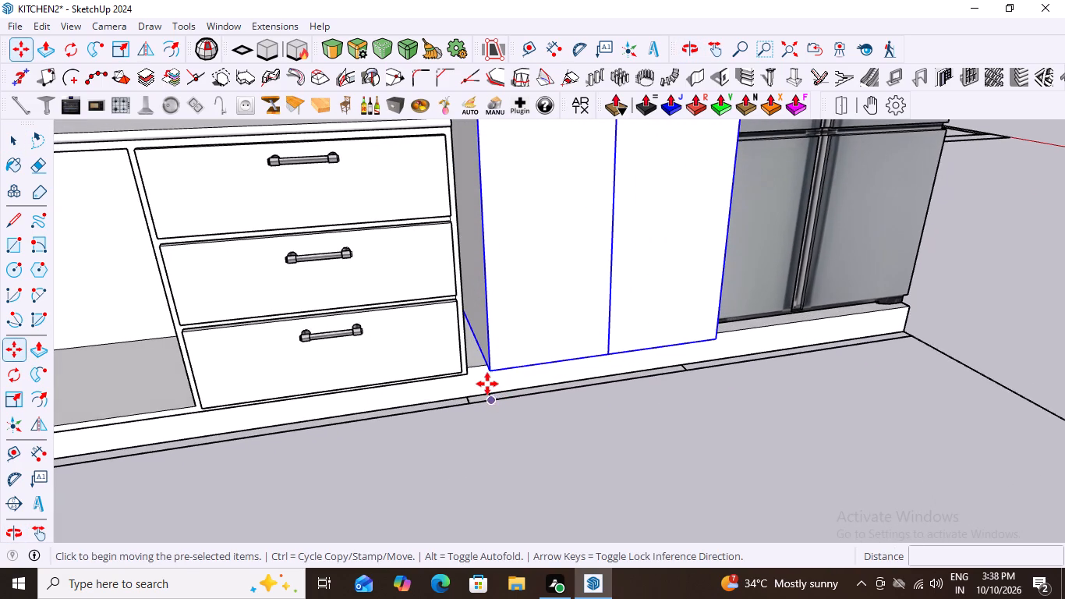
pyautogui.scroll(6, 487, 384)
pyautogui.click(495, 360)
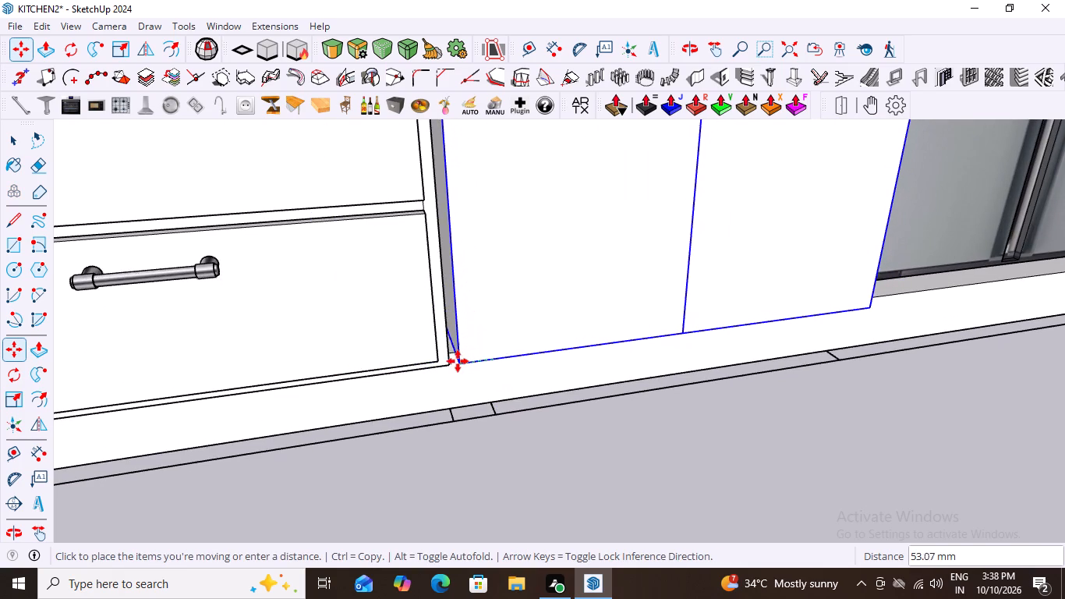
pyautogui.click(458, 361)
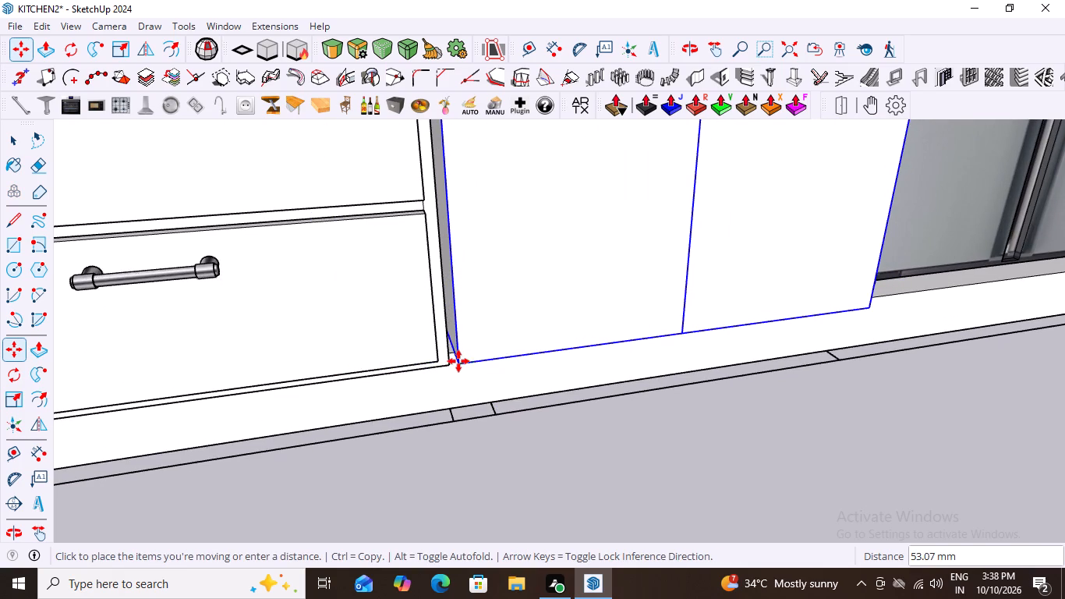
pyautogui.scroll(-9, 373, 417)
pyautogui.press('space')
pyautogui.click(591, 444)
# Open the appliance group and scale the refrigerator down uniformly from its top front corner beside the tall cabinet.
pyautogui.moveTo(590, 458); pyautogui.dragTo(376, 446, button='middle')
pyautogui.scroll(-13, 341, 435)
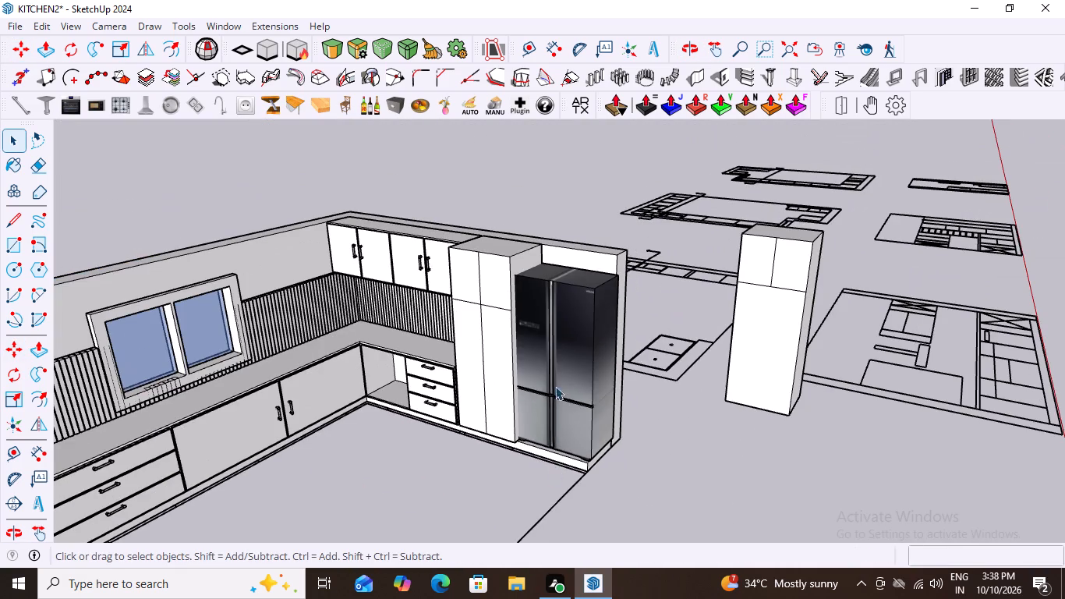
pyautogui.click(561, 377)
pyautogui.doubleClick(546, 292)
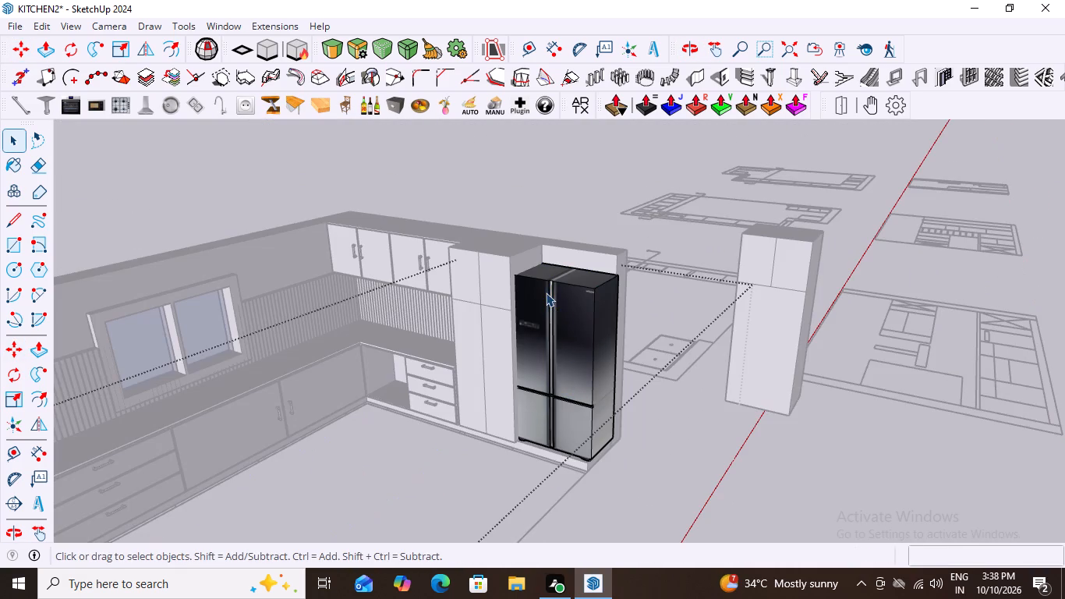
pyautogui.click(575, 305)
pyautogui.moveTo(482, 456); pyautogui.dragTo(525, 465, button='middle')
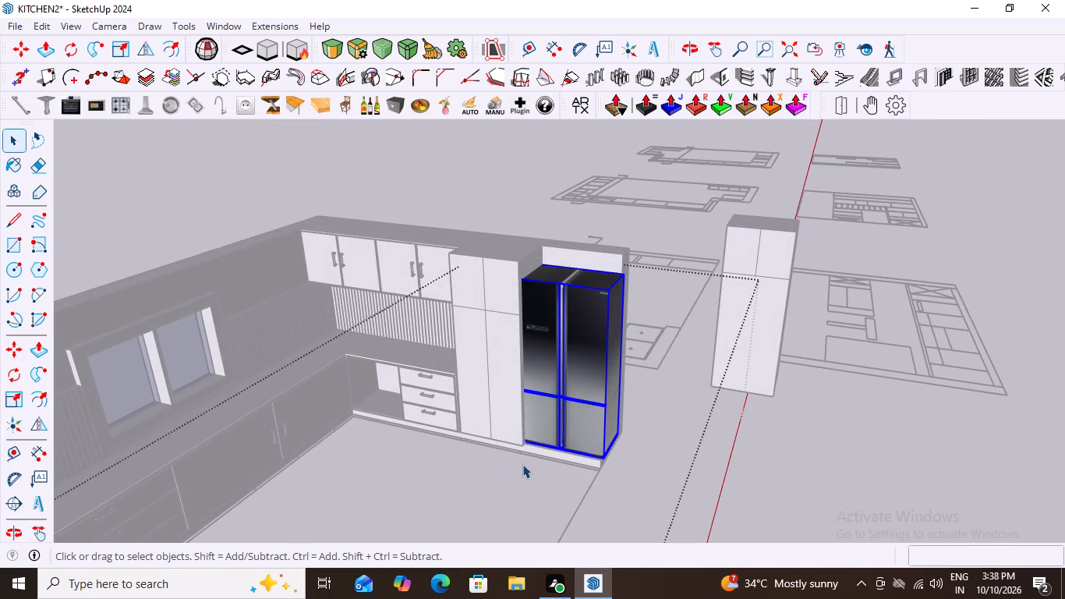
pyautogui.press('s')
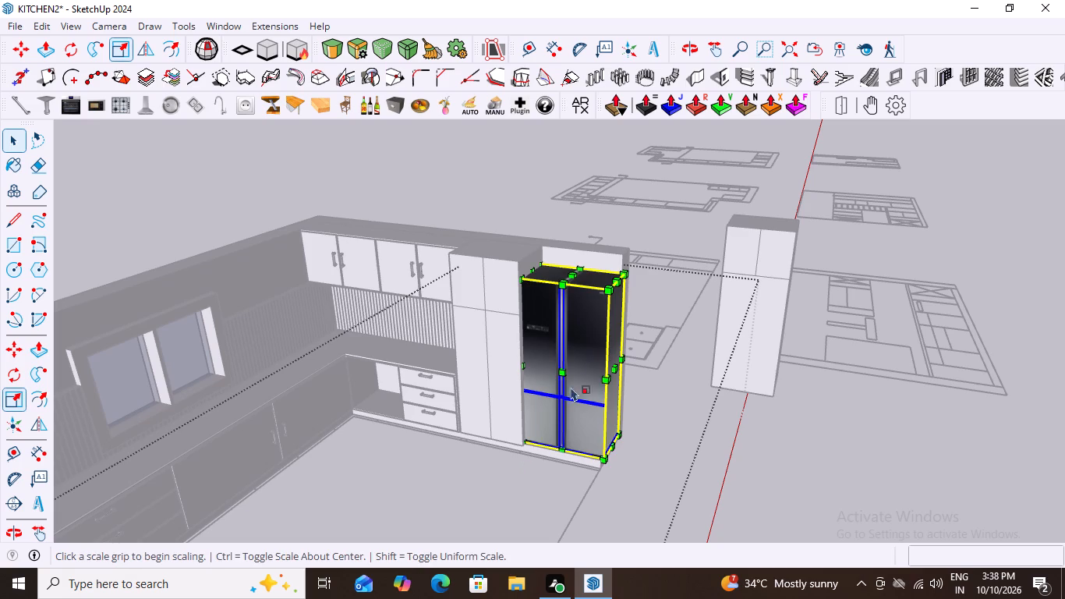
pyautogui.moveTo(522, 277); pyautogui.dragTo(534, 278)
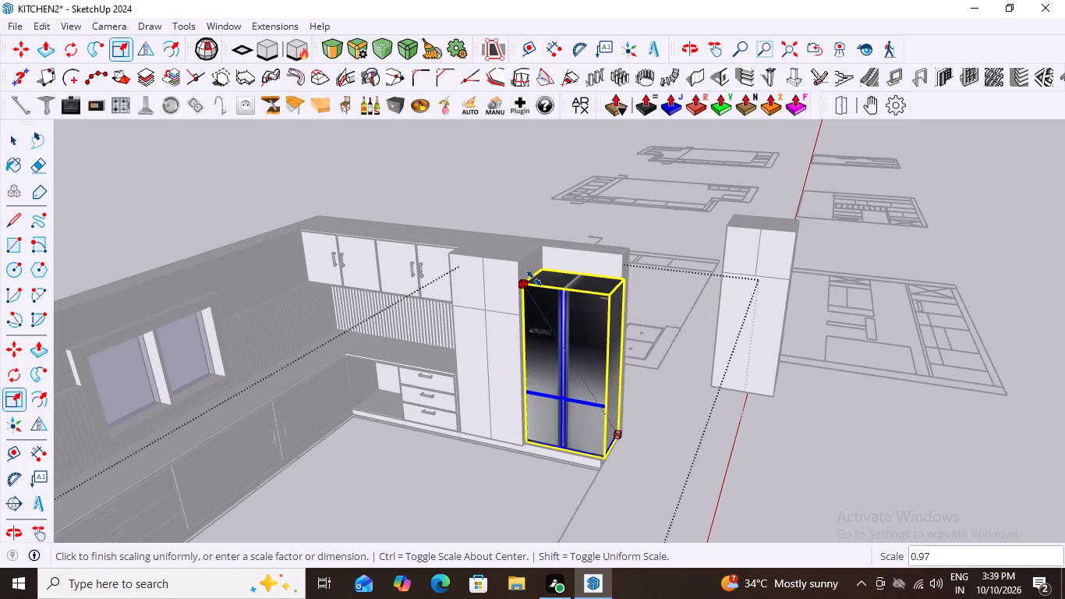
pyautogui.moveTo(534, 278); pyautogui.dragTo(546, 279)
# Stretch the refrigerator's height by a blue-axis scale factor of about 1.18.
pyautogui.moveTo(681, 403); pyautogui.dragTo(704, 527, button='middle')
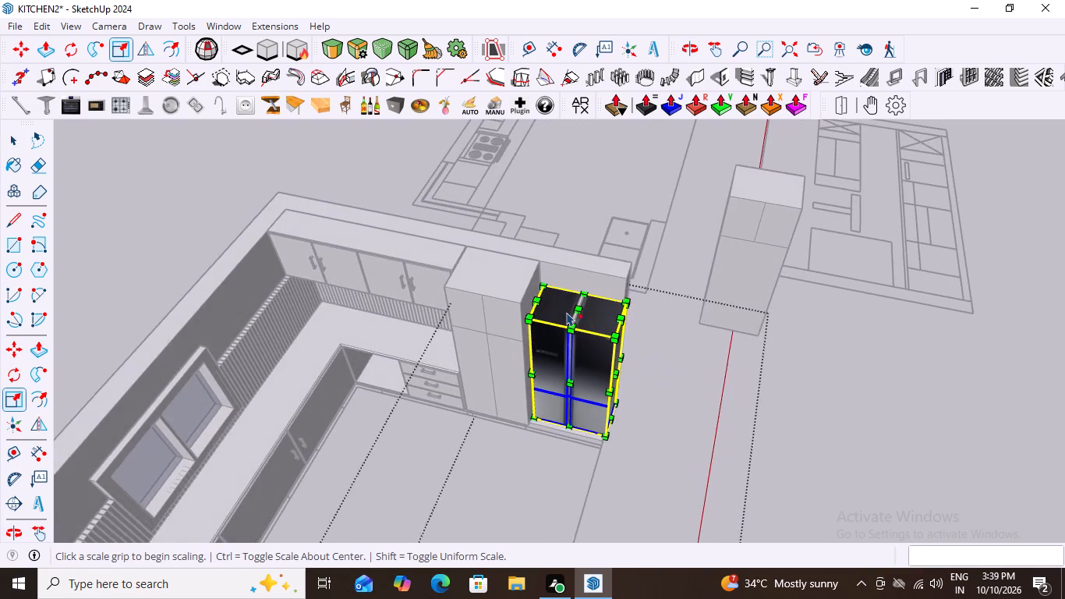
pyautogui.scroll(6, 567, 311)
pyautogui.moveTo(588, 307); pyautogui.dragTo(588, 290)
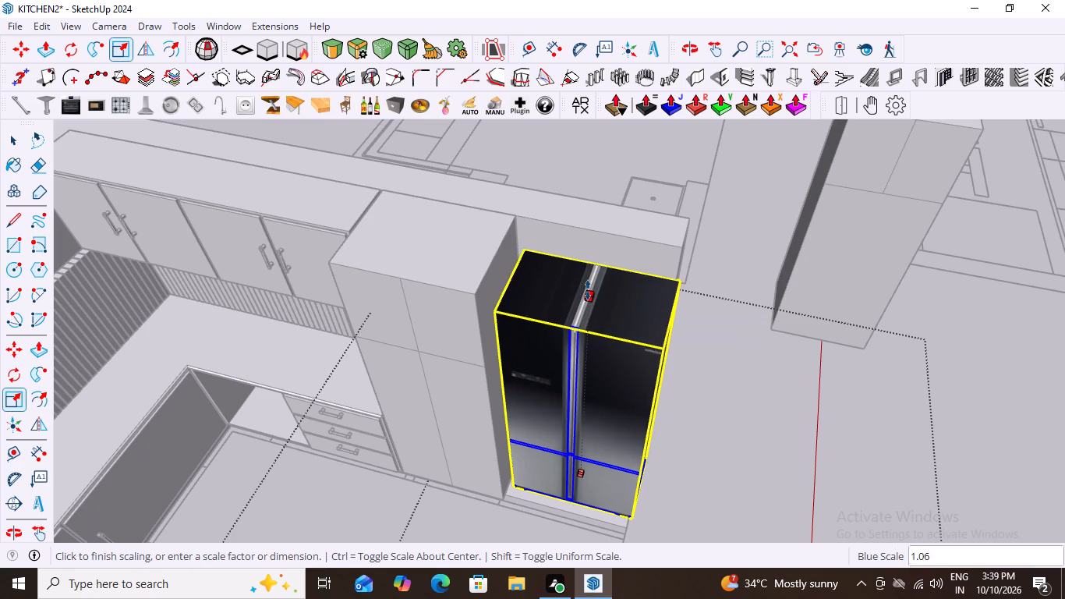
pyautogui.moveTo(588, 290); pyautogui.dragTo(586, 267)
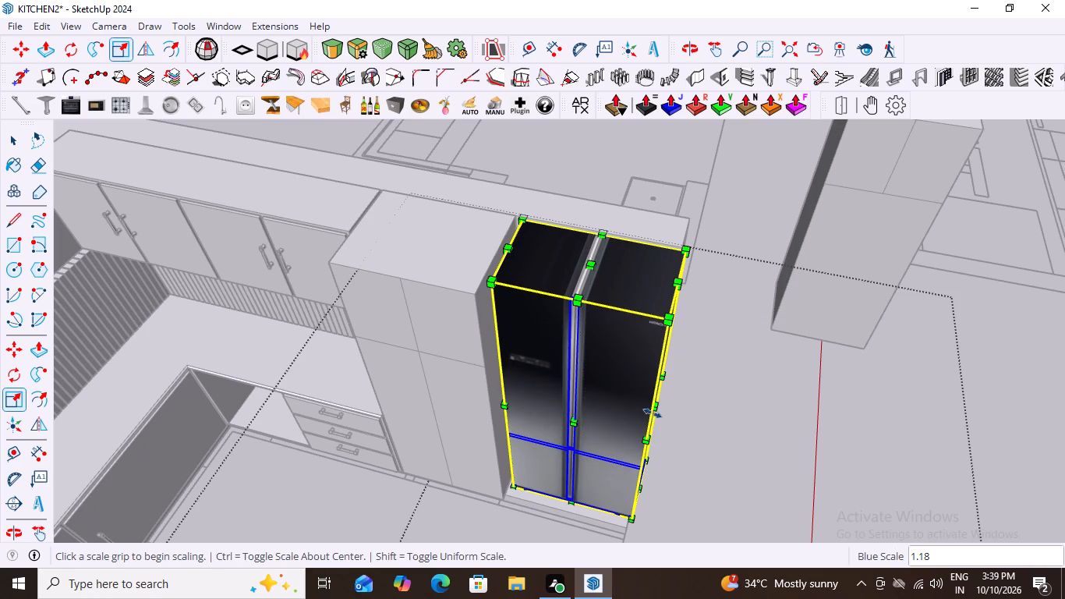
# Stretch the refrigerator's depth along the green axis from its front face, and close the appliance group.
pyautogui.moveTo(716, 436); pyautogui.dragTo(761, 307, button='middle')
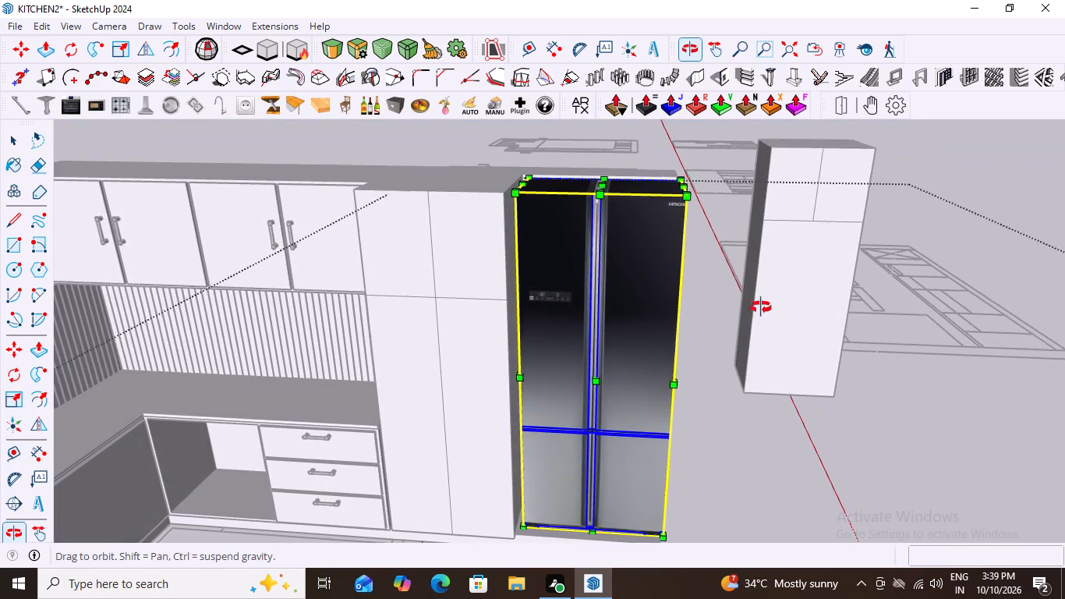
pyautogui.moveTo(761, 307); pyautogui.dragTo(609, 307, button='middle')
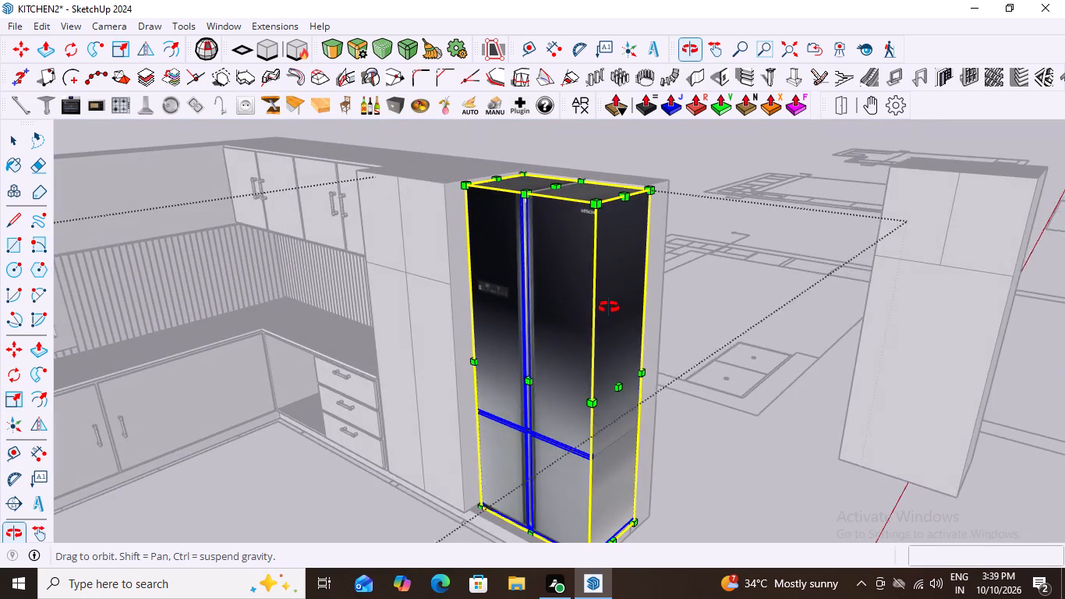
pyautogui.moveTo(609, 307); pyautogui.dragTo(607, 307, button='middle')
pyautogui.scroll(4, 532, 422)
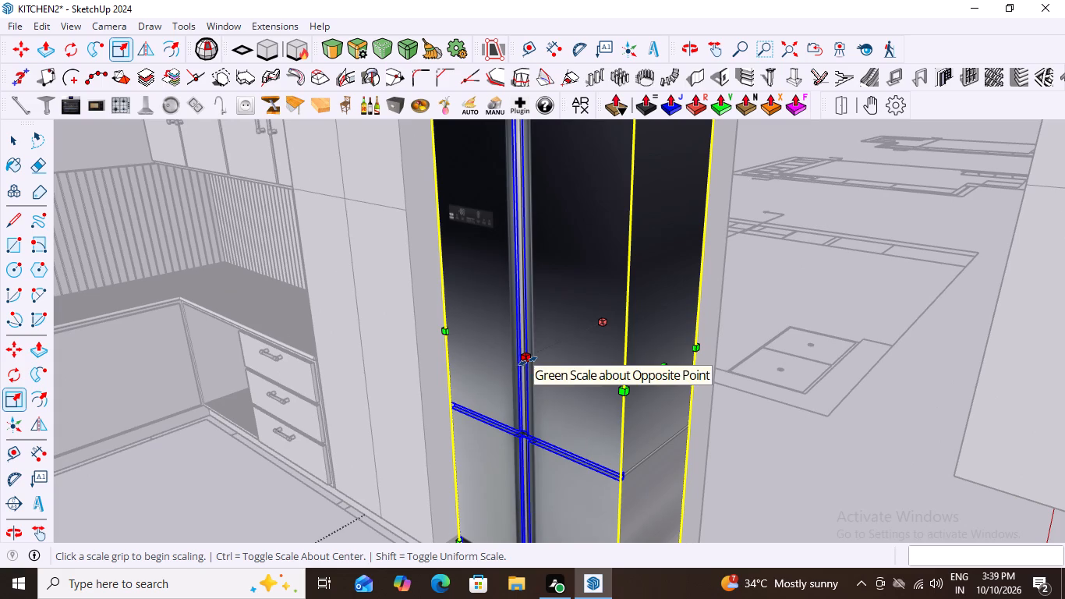
pyautogui.moveTo(528, 361); pyautogui.dragTo(508, 363)
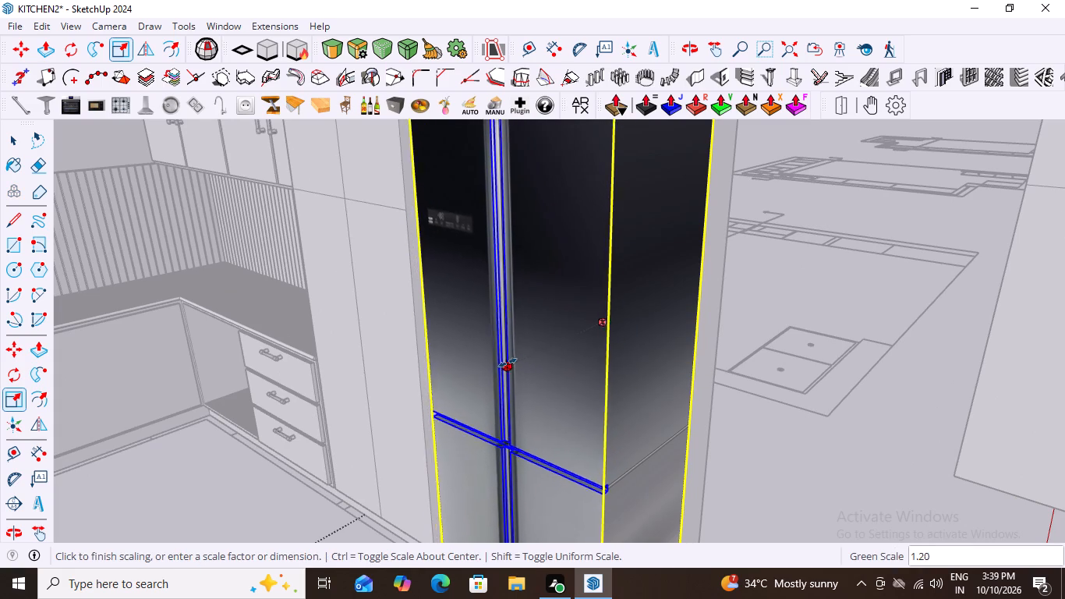
pyautogui.moveTo(508, 363); pyautogui.dragTo(518, 356)
pyautogui.scroll(-9, 637, 296)
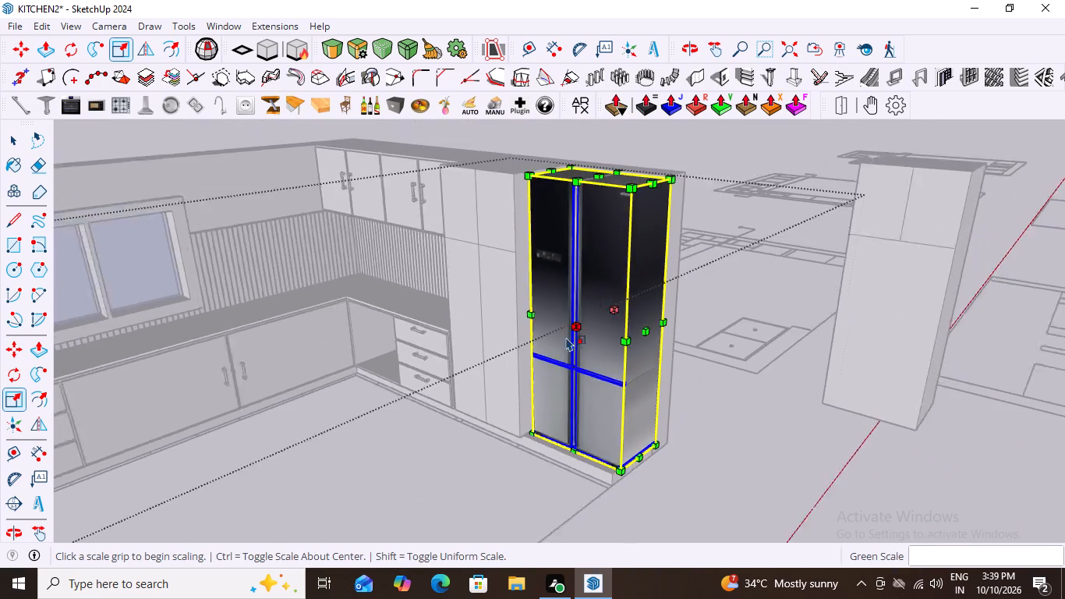
pyautogui.scroll(-4, 566, 337)
pyautogui.moveTo(481, 409); pyautogui.dragTo(545, 432, button='middle')
pyautogui.press('space')
pyautogui.click(574, 173)
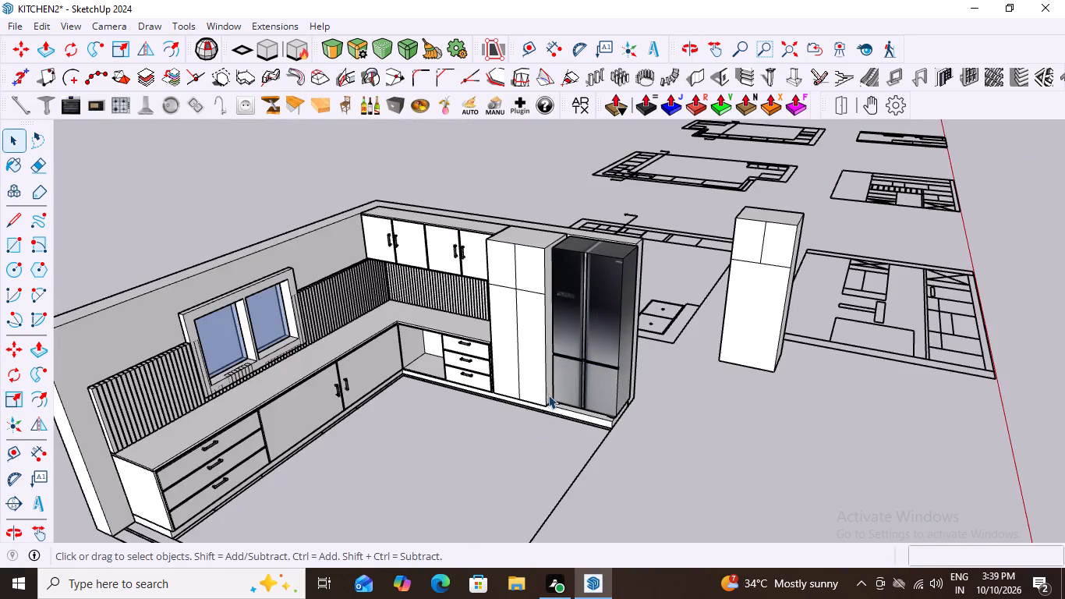
# Examine the refrigerator's fit on the plinth, its depth and top alignment, and the gap to the neighbouring tall cabinet.
pyautogui.moveTo(561, 395); pyautogui.dragTo(424, 342, button='middle')
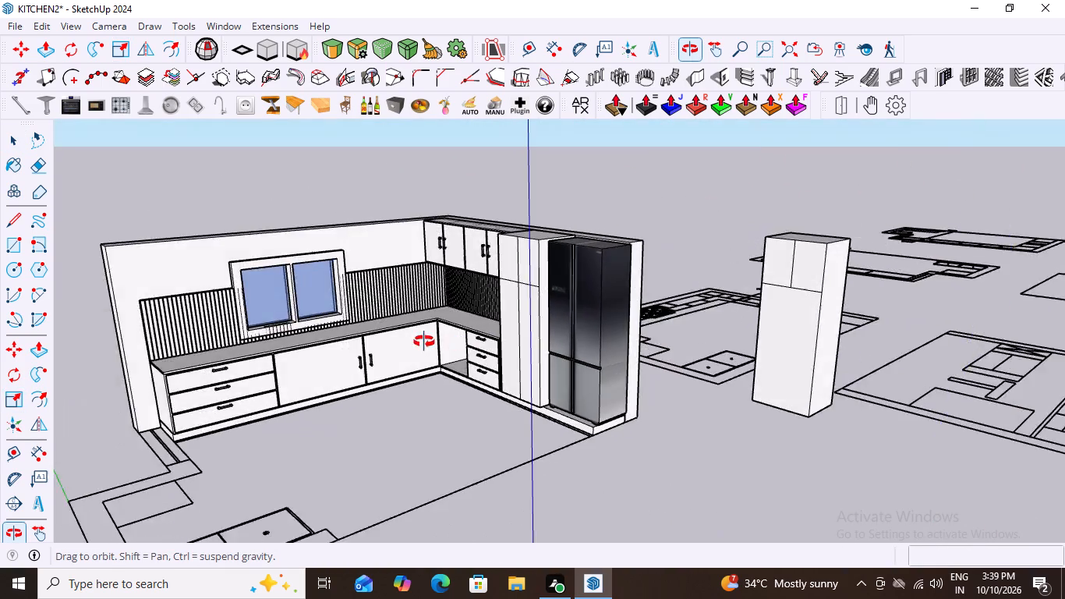
pyautogui.moveTo(424, 342); pyautogui.dragTo(688, 381, button='middle')
pyautogui.scroll(-2, 652, 394)
pyautogui.moveTo(622, 423); pyautogui.dragTo(516, 366, button='middle')
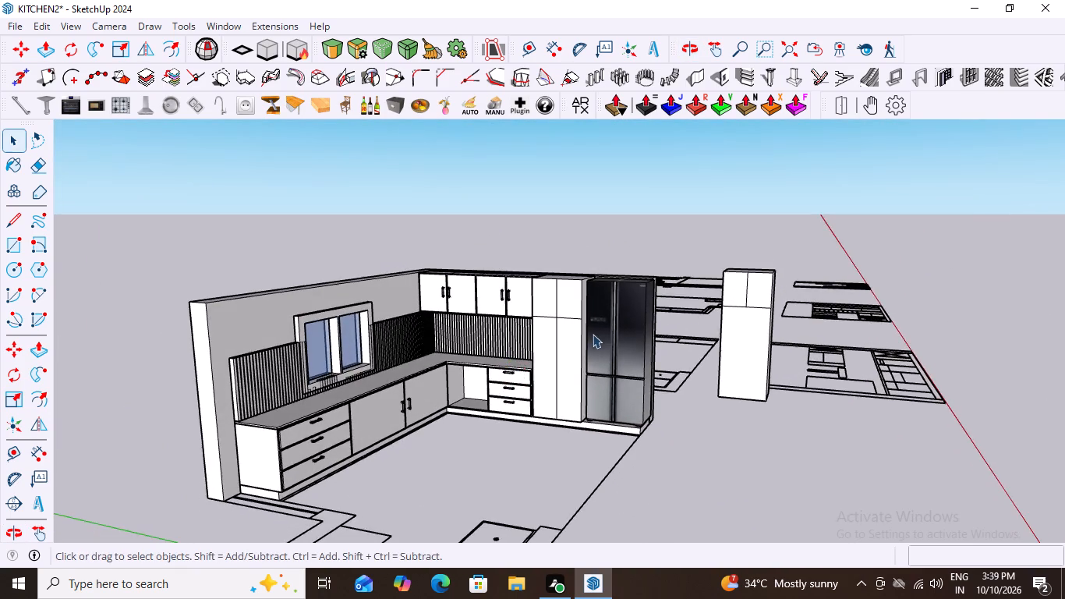
pyautogui.scroll(5, 596, 331)
pyautogui.moveTo(632, 432); pyautogui.dragTo(403, 475, button='middle')
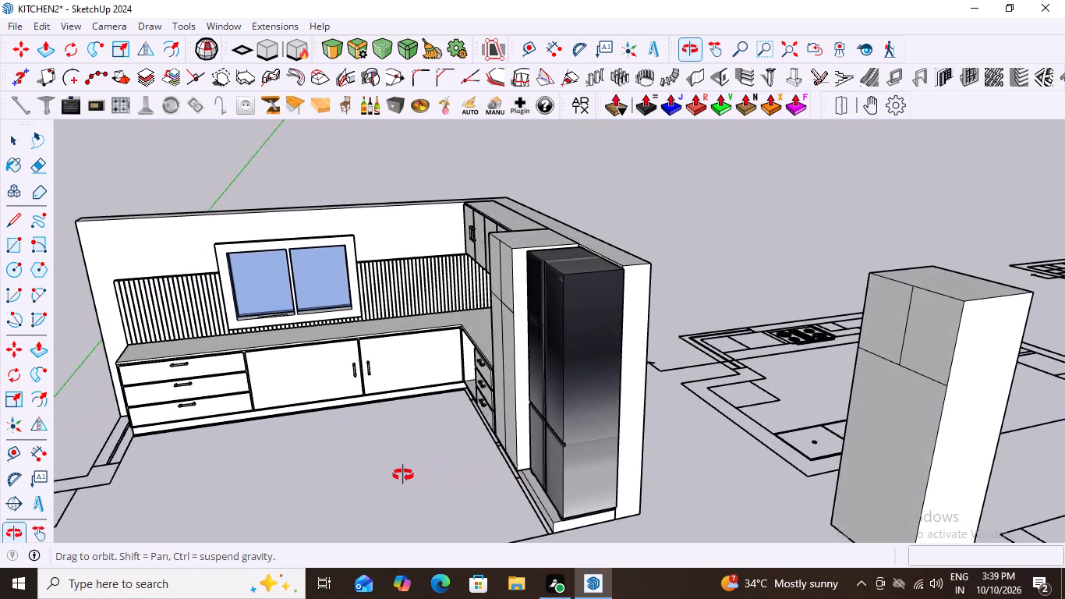
pyautogui.moveTo(403, 475); pyautogui.dragTo(743, 453, button='middle')
pyautogui.scroll(1, 743, 453)
pyautogui.moveTo(544, 452); pyautogui.dragTo(584, 452, button='middle')
pyautogui.scroll(4, 457, 396)
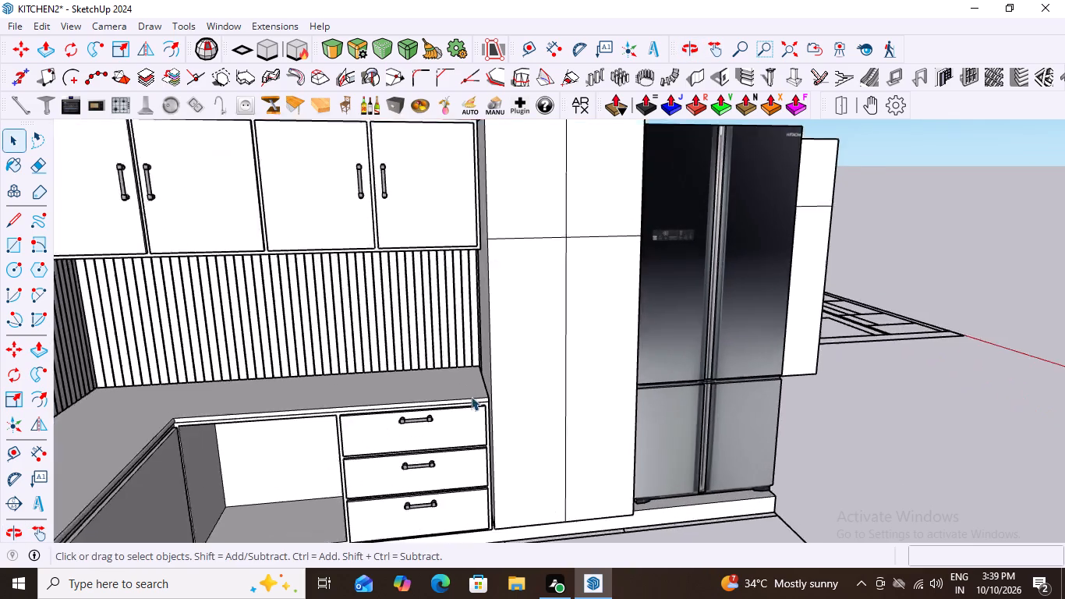
pyautogui.scroll(2, 471, 396)
pyautogui.moveTo(511, 421); pyautogui.dragTo(445, 424, button='middle')
pyautogui.scroll(-5, 445, 420)
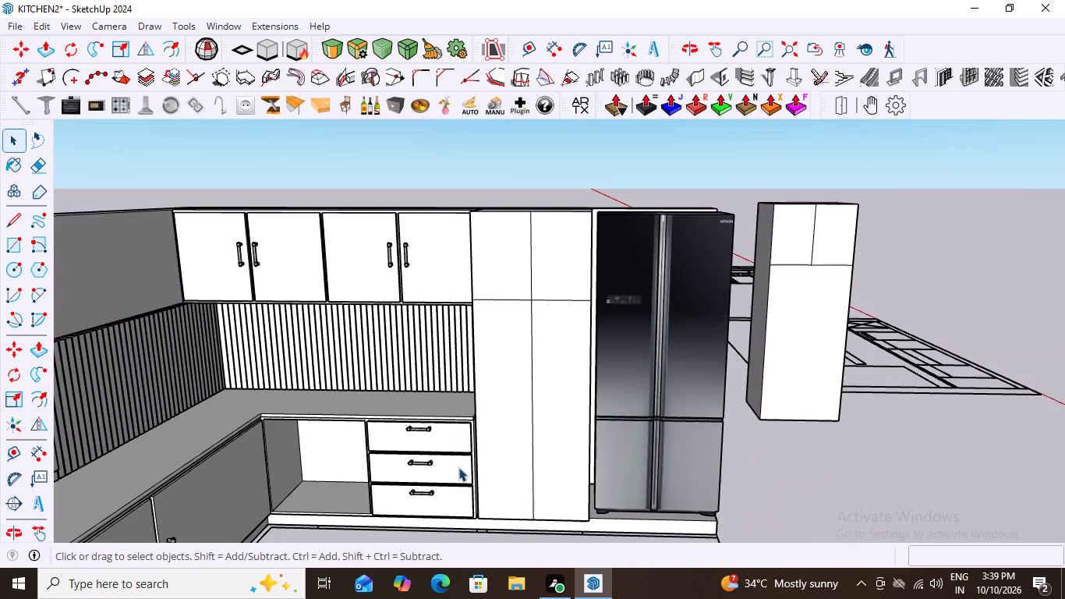
pyautogui.scroll(-3, 462, 473)
pyautogui.moveTo(476, 503); pyautogui.dragTo(418, 462, button='middle')
pyautogui.scroll(-3, 417, 461)
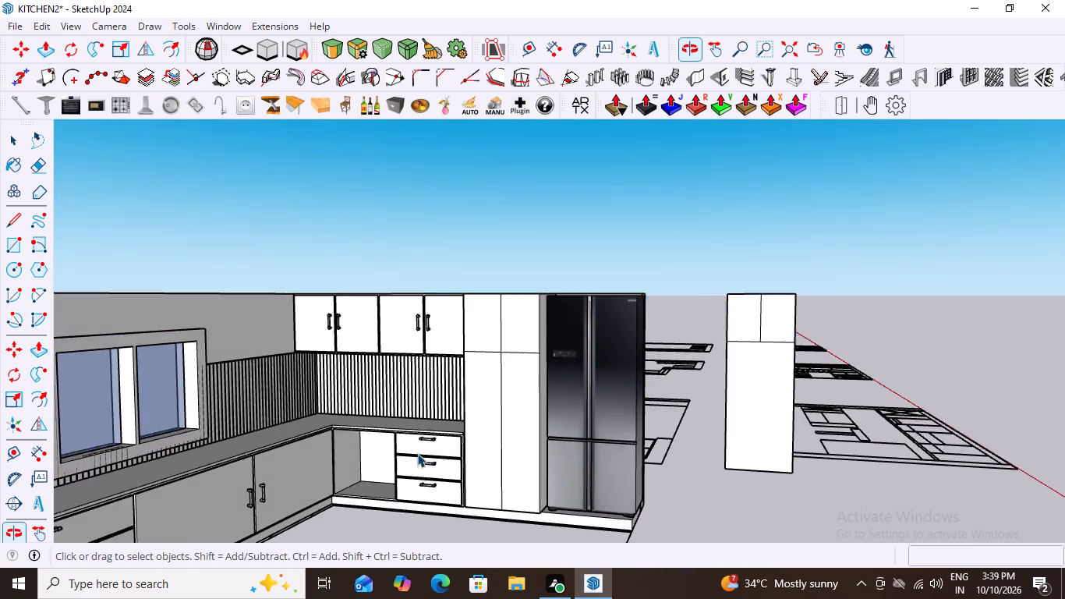
pyautogui.scroll(-5, 417, 453)
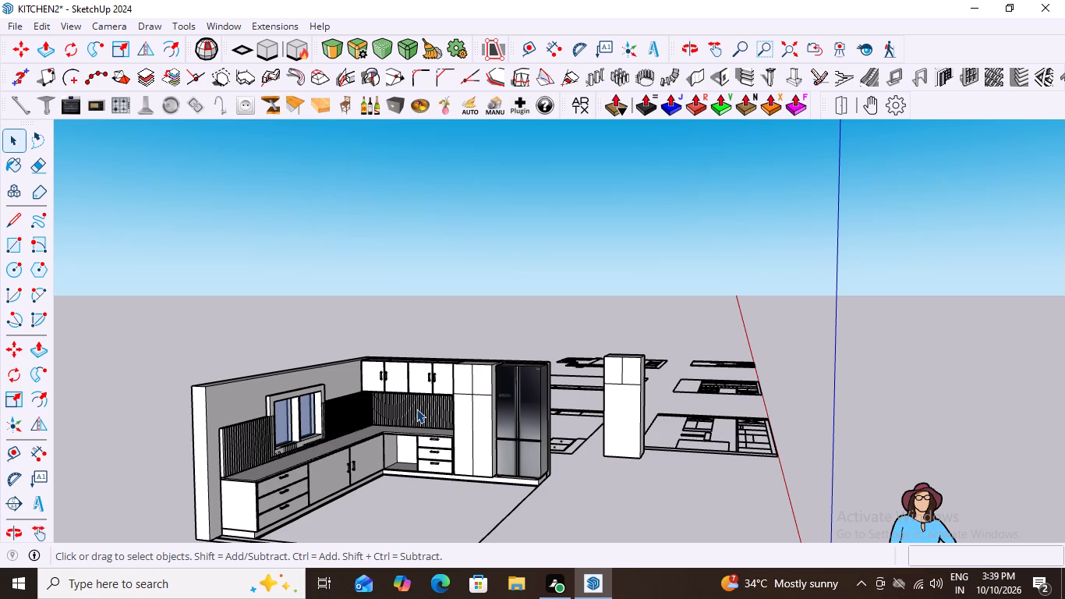
pyautogui.moveTo(444, 424); pyautogui.dragTo(486, 448, button='middle')
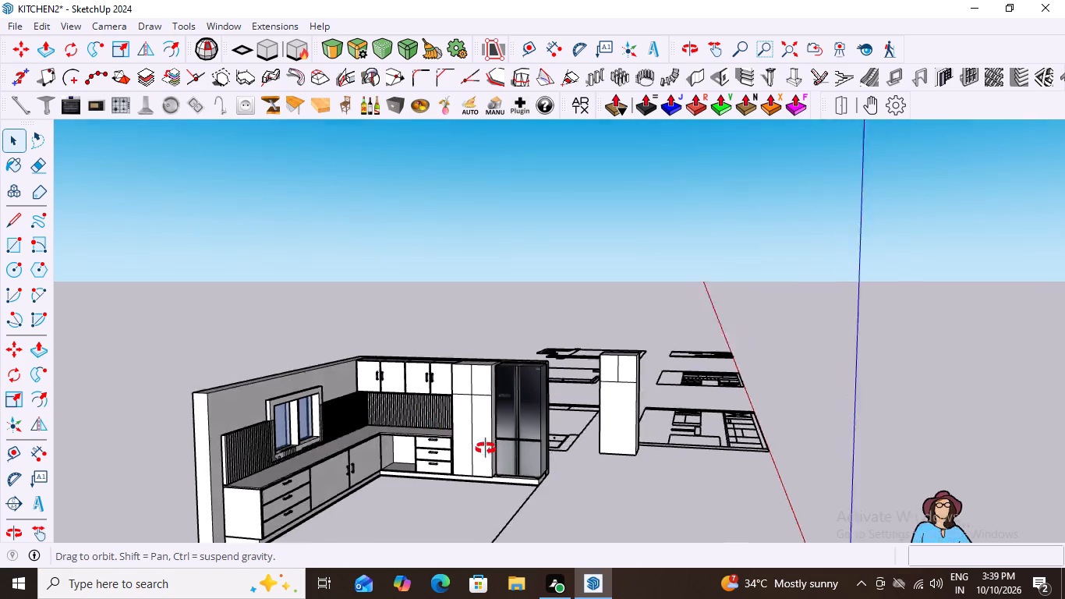
pyautogui.moveTo(486, 448); pyautogui.dragTo(555, 475, button='middle')
pyautogui.scroll(8, 488, 357)
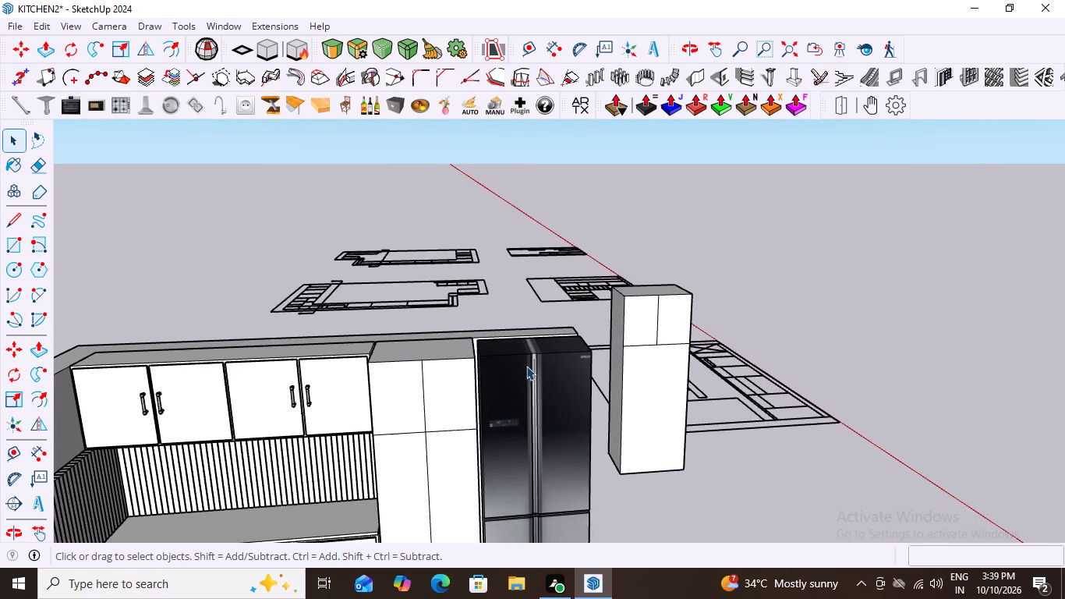
pyautogui.moveTo(526, 366); pyautogui.dragTo(323, 485, button='middle')
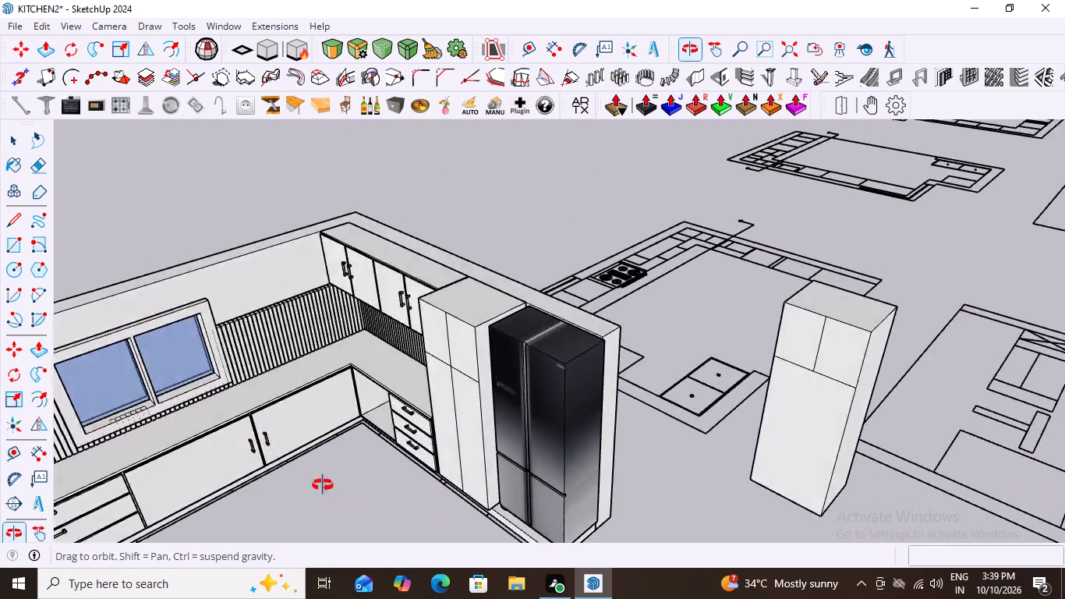
pyautogui.moveTo(323, 485); pyautogui.dragTo(518, 512, button='middle')
pyautogui.scroll(5, 518, 512)
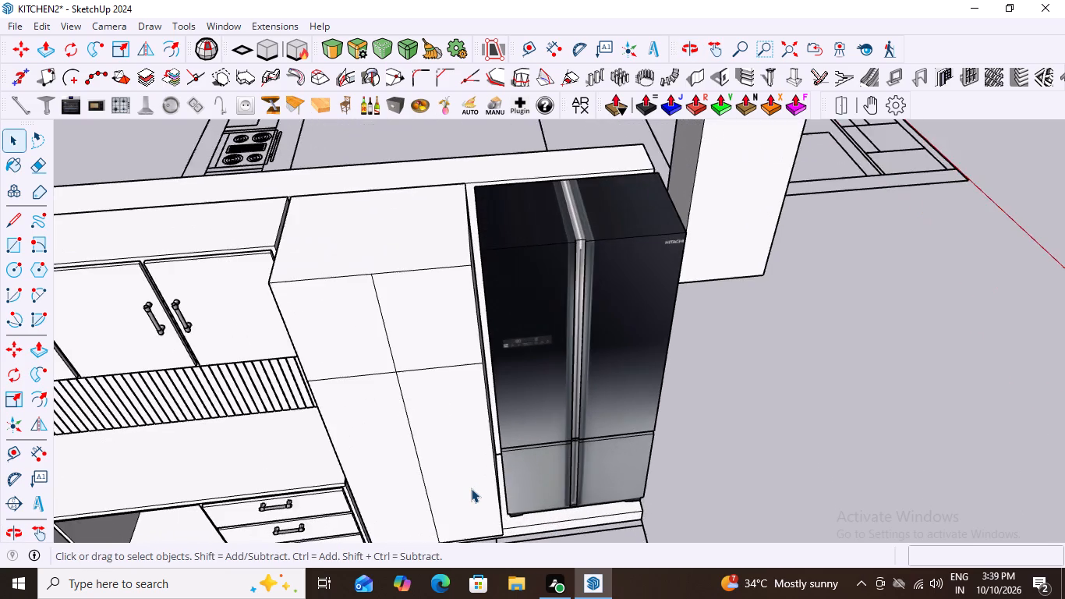
pyautogui.scroll(1, 471, 488)
pyautogui.scroll(-8, 526, 463)
pyautogui.moveTo(474, 484); pyautogui.dragTo(423, 433, button='middle')
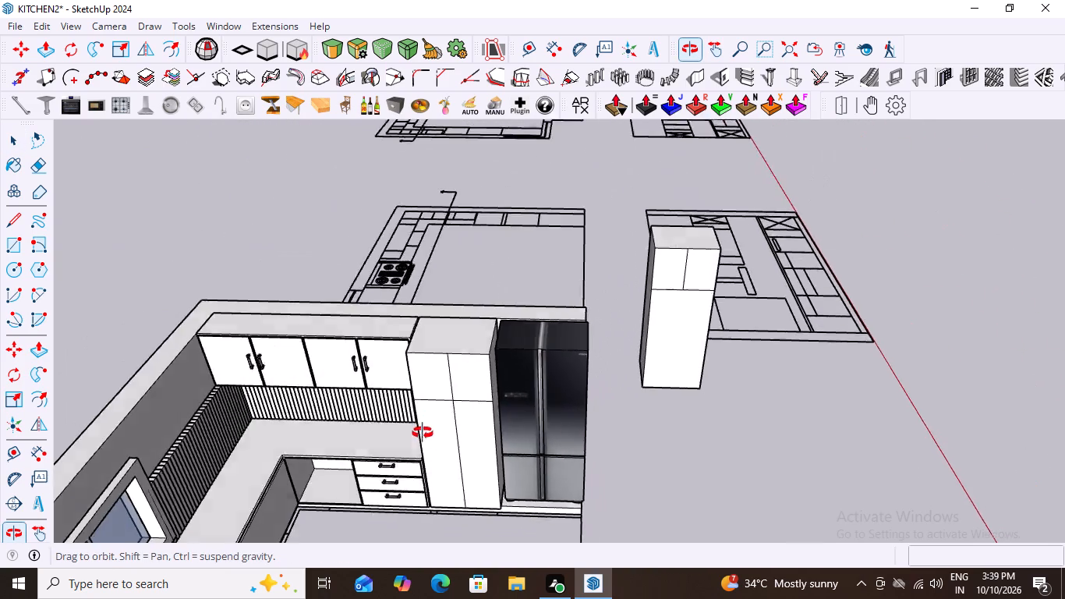
pyautogui.moveTo(423, 433); pyautogui.dragTo(489, 385, button='middle')
pyautogui.scroll(2, 489, 385)
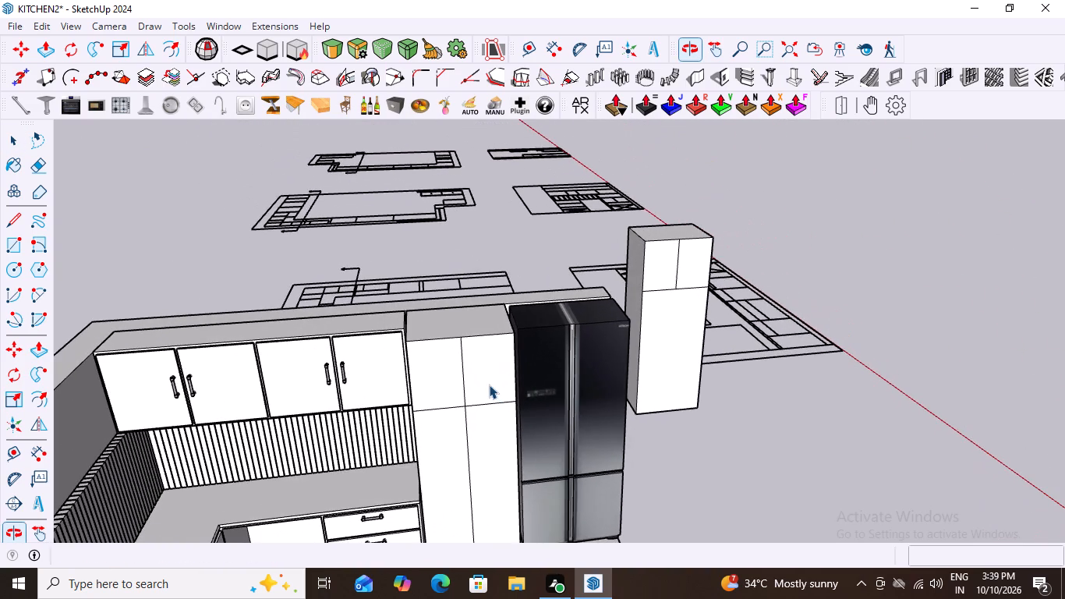
pyautogui.moveTo(543, 388); pyautogui.dragTo(479, 400, button='middle')
# Move the tall cabinet about 48 mm along the wall toward the refrigerator by its top back corner.
pyautogui.click(469, 340)
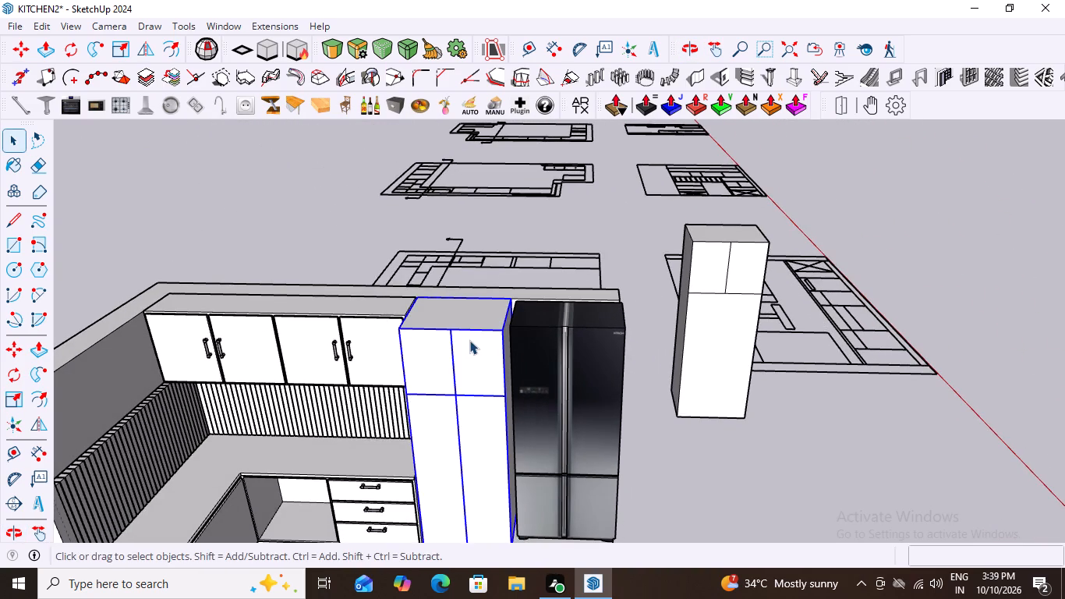
pyautogui.moveTo(517, 342); pyautogui.dragTo(410, 517, button='middle')
pyautogui.scroll(6, 501, 315)
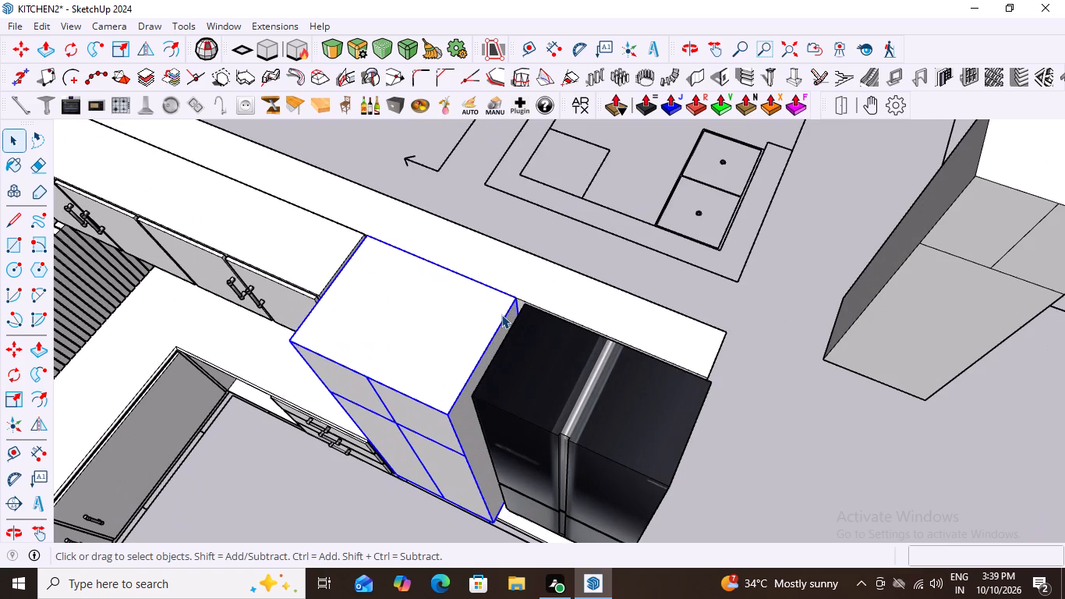
pyautogui.press('m')
pyautogui.scroll(3, 509, 323)
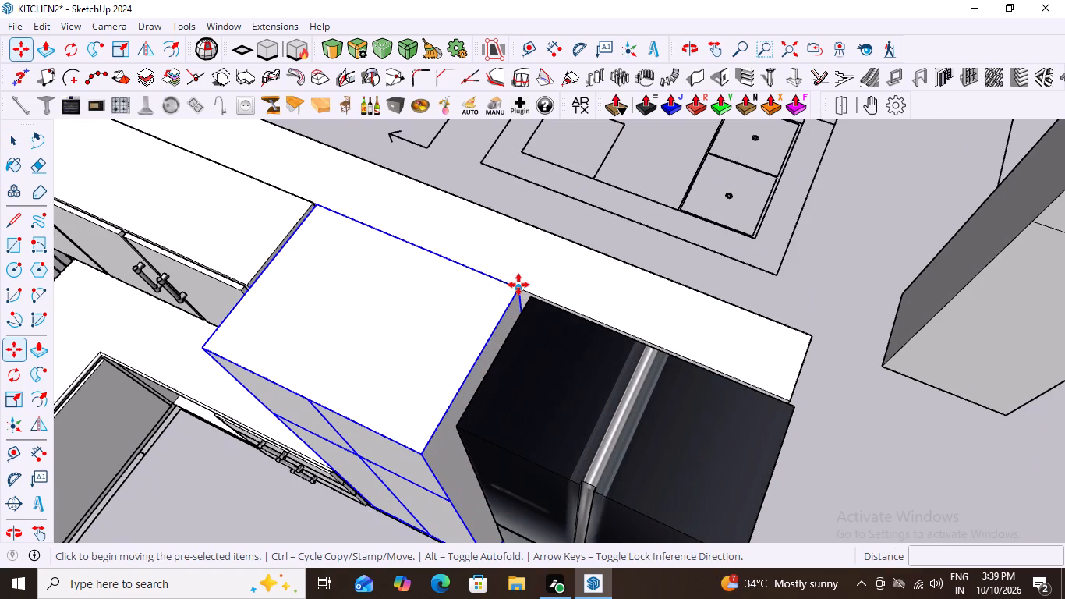
pyautogui.click(518, 285)
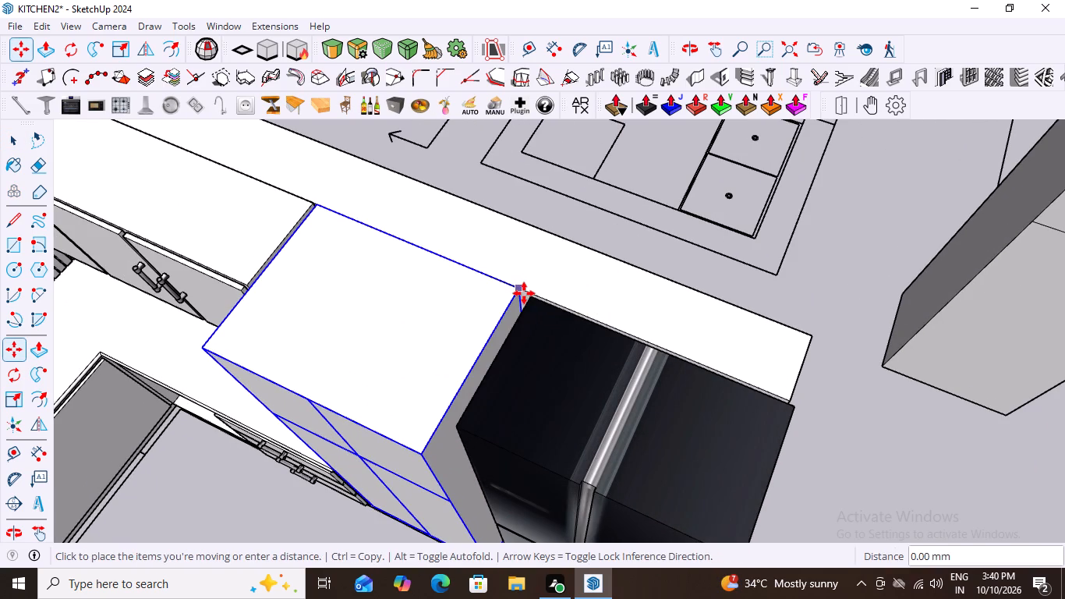
pyautogui.scroll(5, 528, 297)
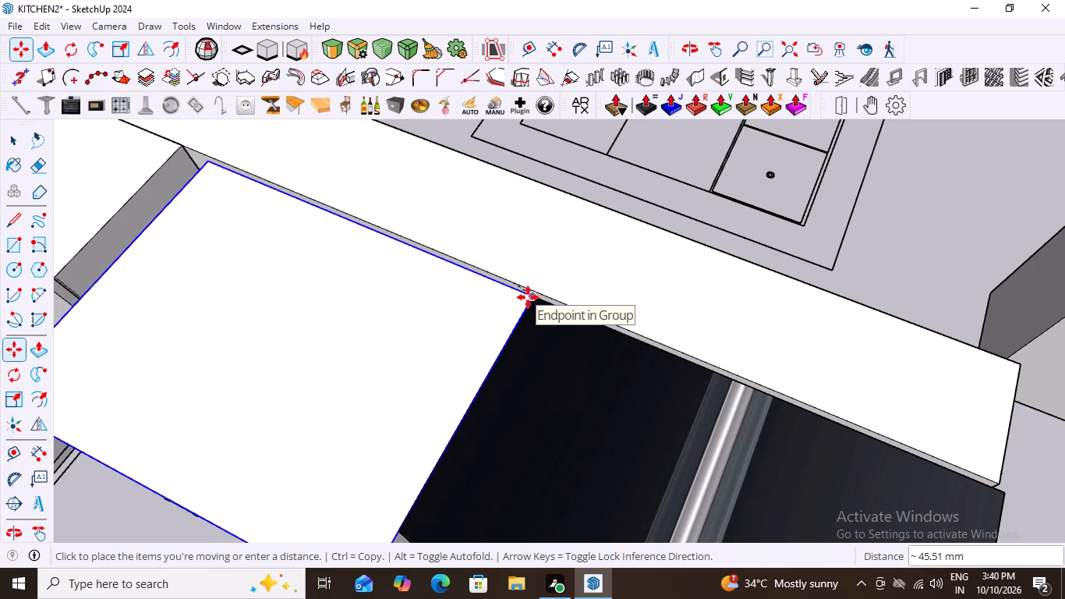
pyautogui.scroll(1, 528, 297)
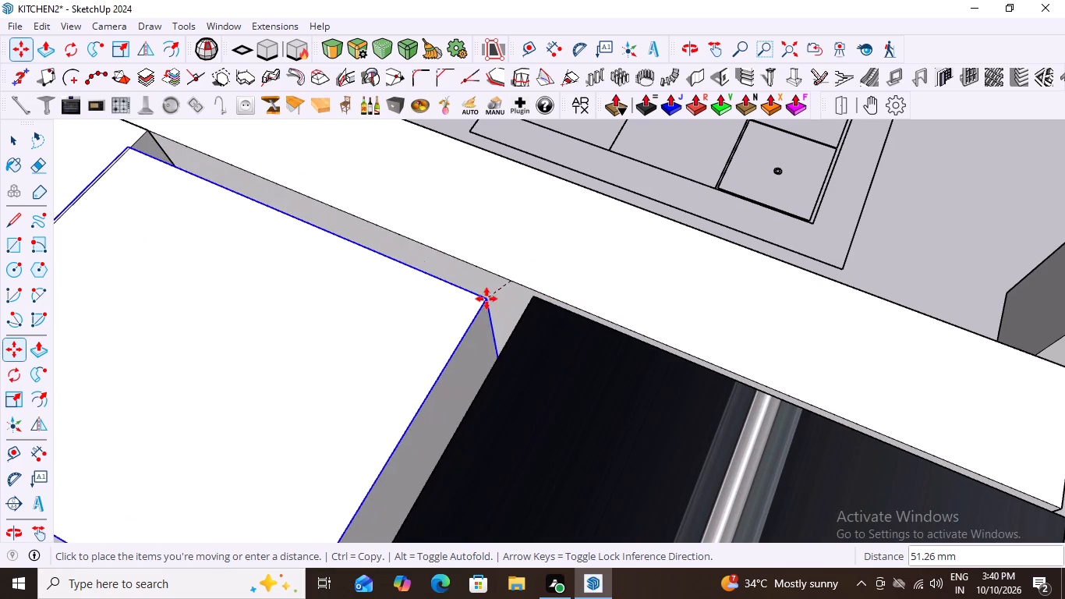
pyautogui.click(536, 293)
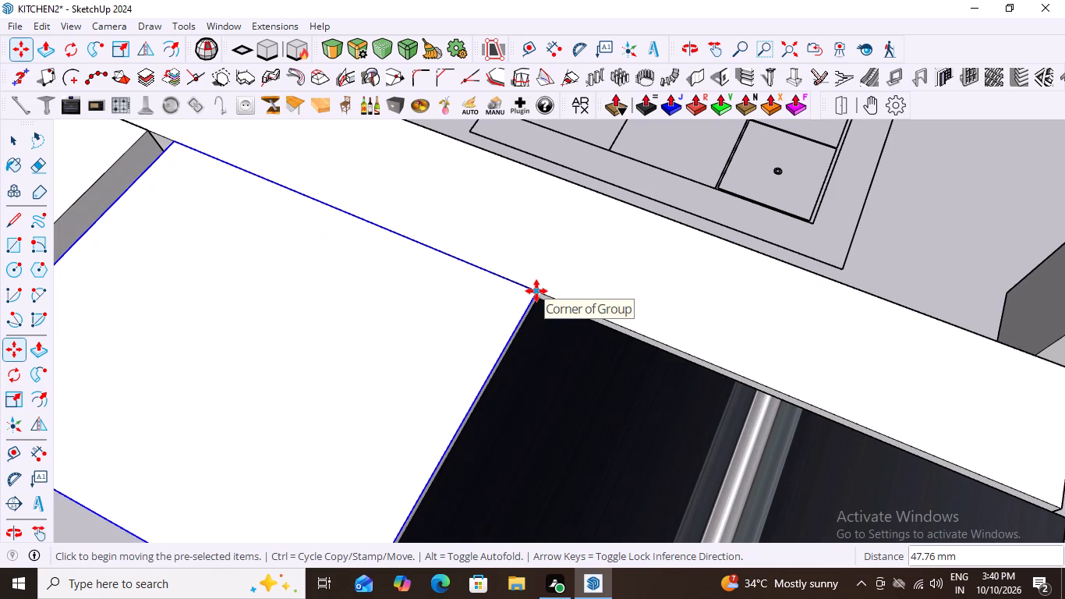
# Move the tall cabinet back 5 mm away from the refrigerator, toward the drawer unit, and deselect it.
pyautogui.click(536, 291)
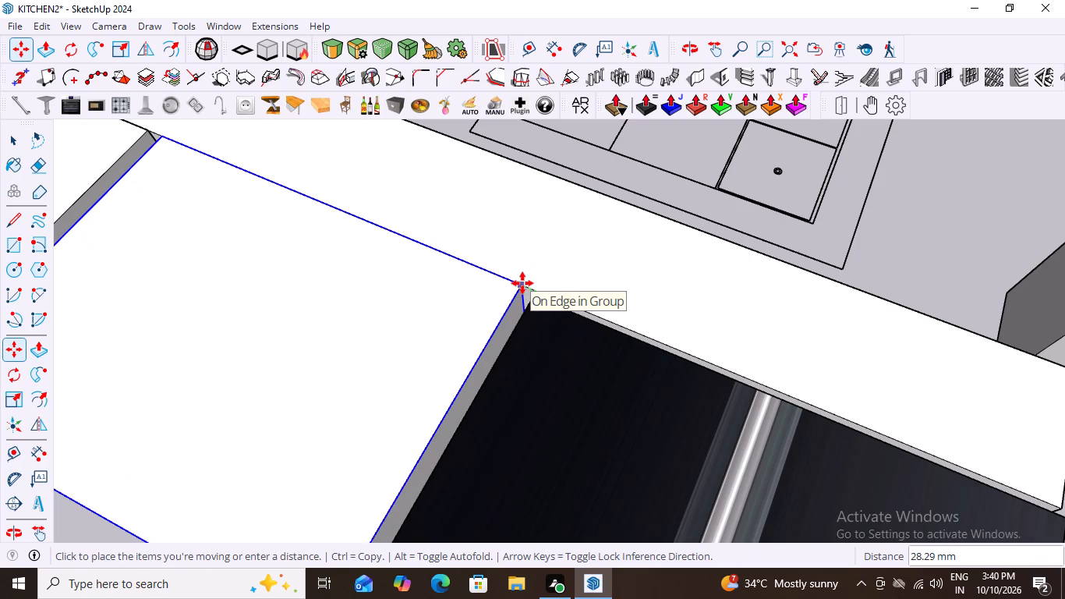
pyautogui.write('5mm')
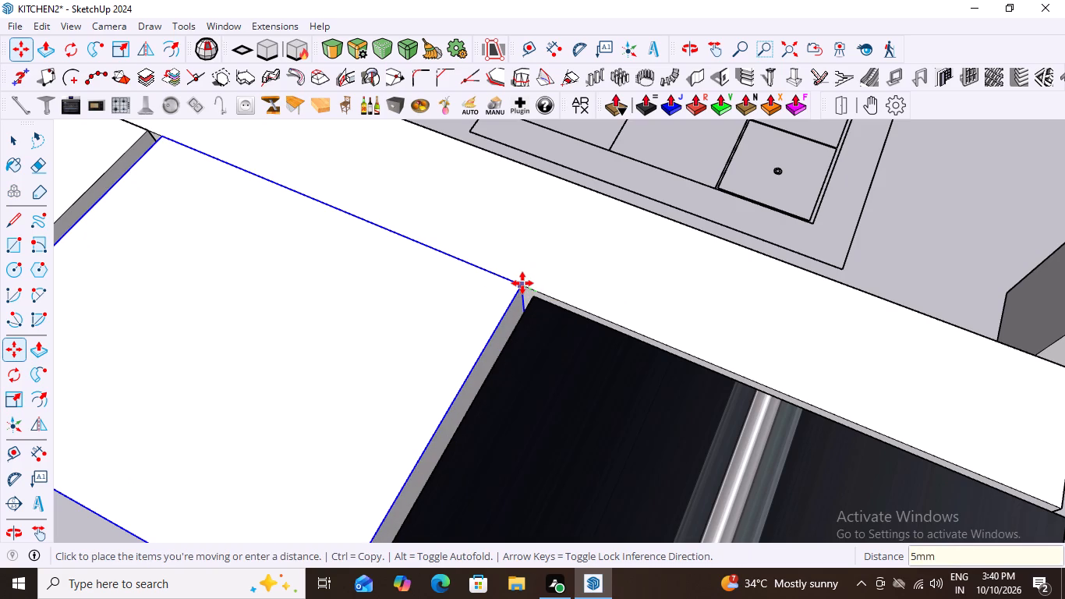
pyautogui.press('Return')
pyautogui.scroll(-2, 508, 265)
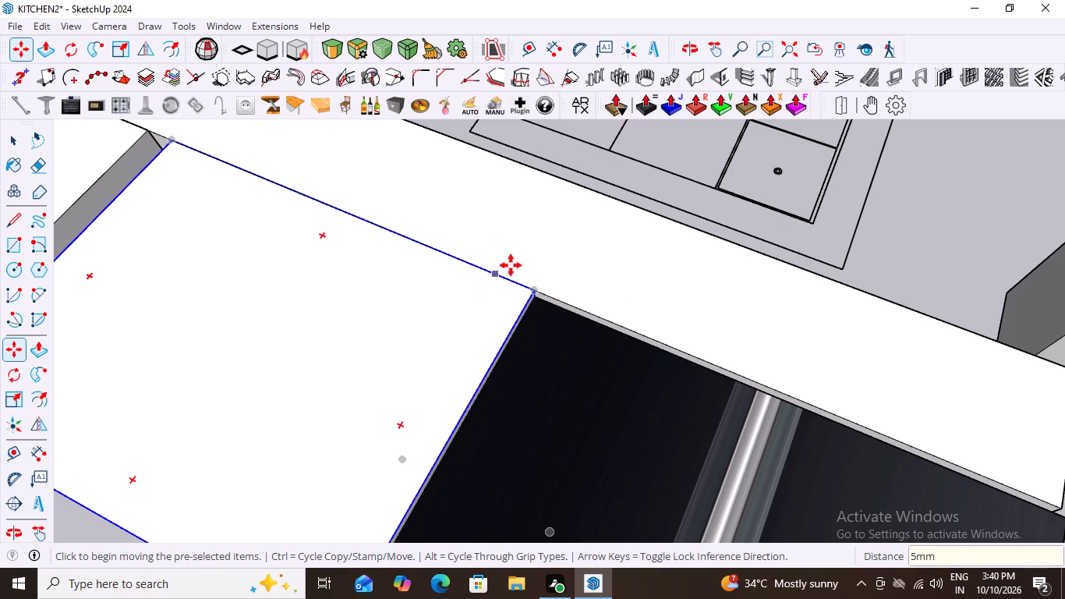
pyautogui.scroll(-13, 511, 265)
pyautogui.press('space')
pyautogui.click(735, 443)
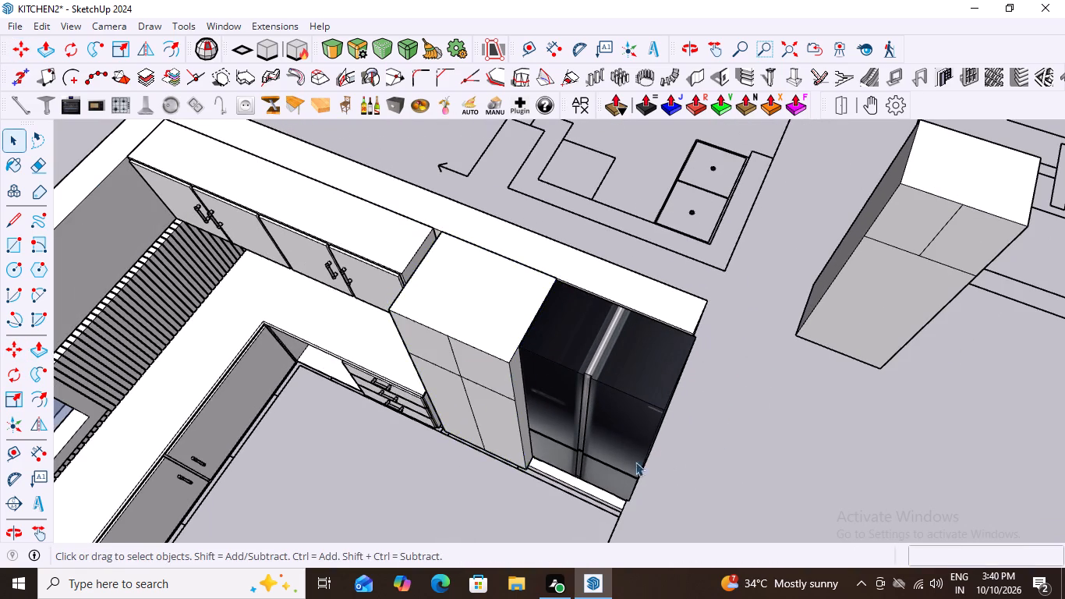
# Examine the refrigerator's fit against the tall cabinet, the end of the back wall and the plinth edge at its base.
pyautogui.moveTo(574, 436); pyautogui.dragTo(808, 264, button='middle')
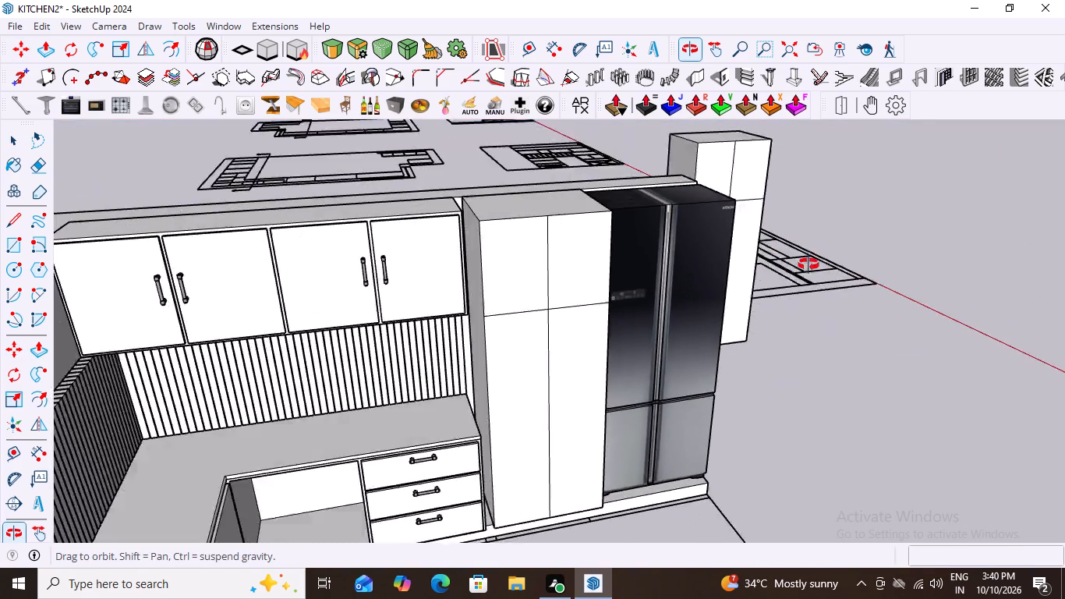
pyautogui.moveTo(808, 264); pyautogui.dragTo(364, 285, button='middle')
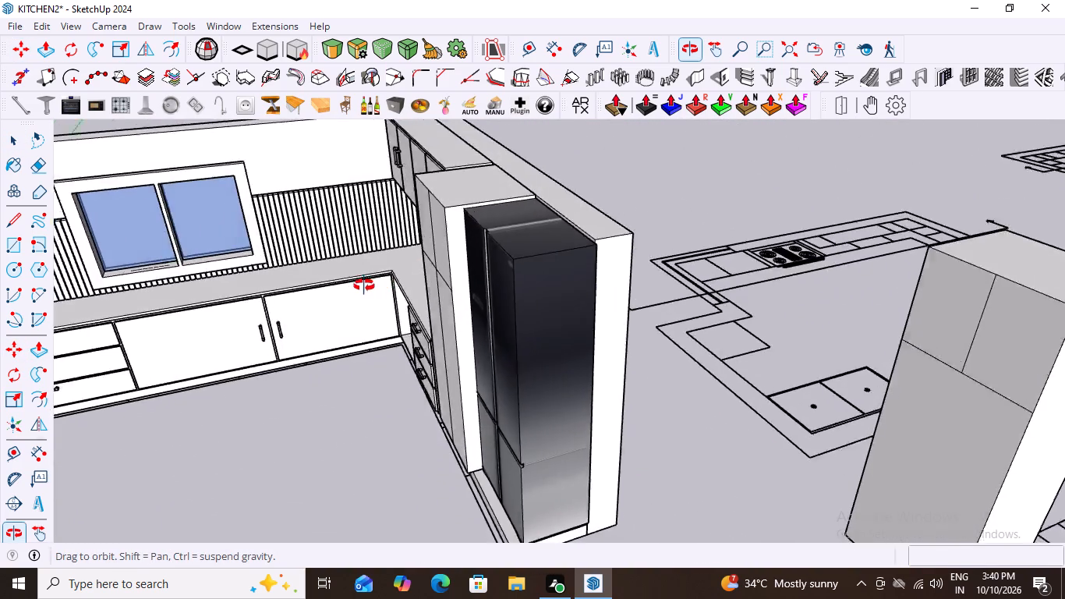
pyautogui.moveTo(364, 285); pyautogui.dragTo(270, 226, button='middle')
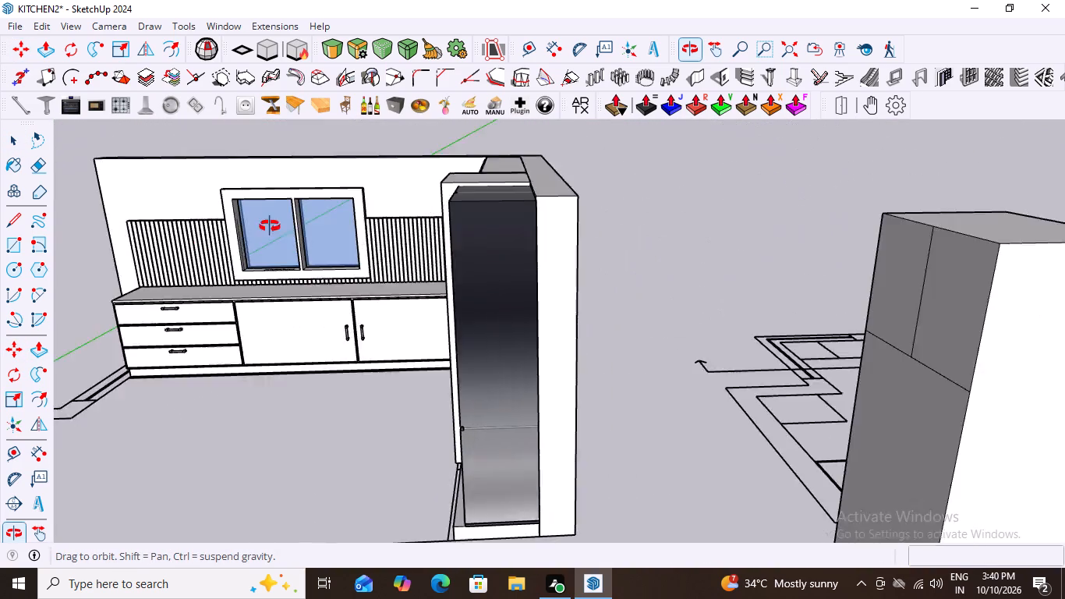
pyautogui.moveTo(270, 226); pyautogui.dragTo(309, 204, button='middle')
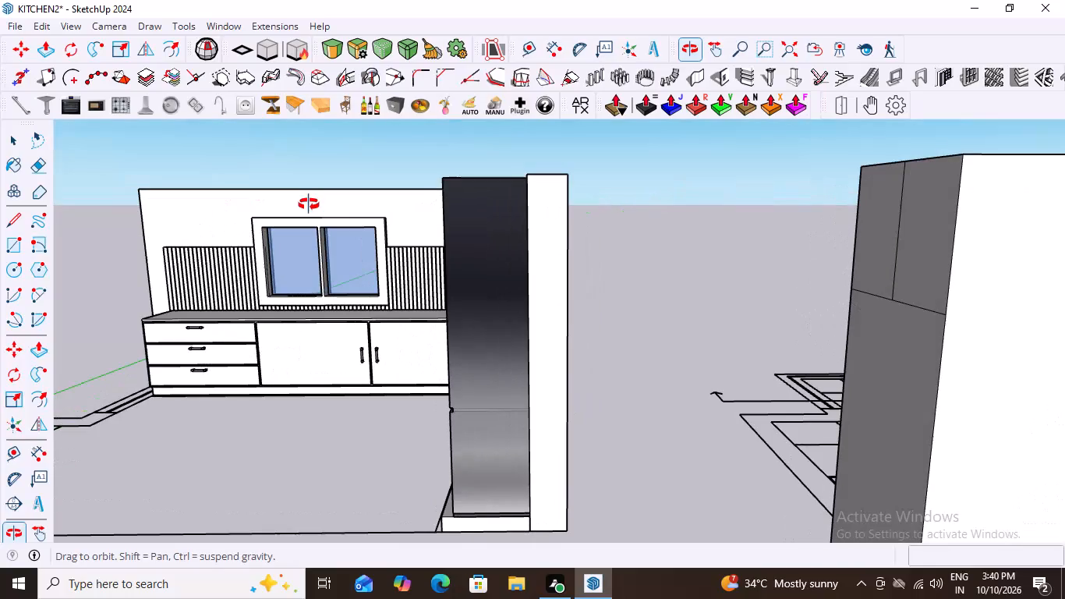
pyautogui.moveTo(309, 204); pyautogui.dragTo(484, 368, button='middle')
pyautogui.scroll(10, 643, 316)
pyautogui.moveTo(652, 328); pyautogui.dragTo(480, 225, button='middle')
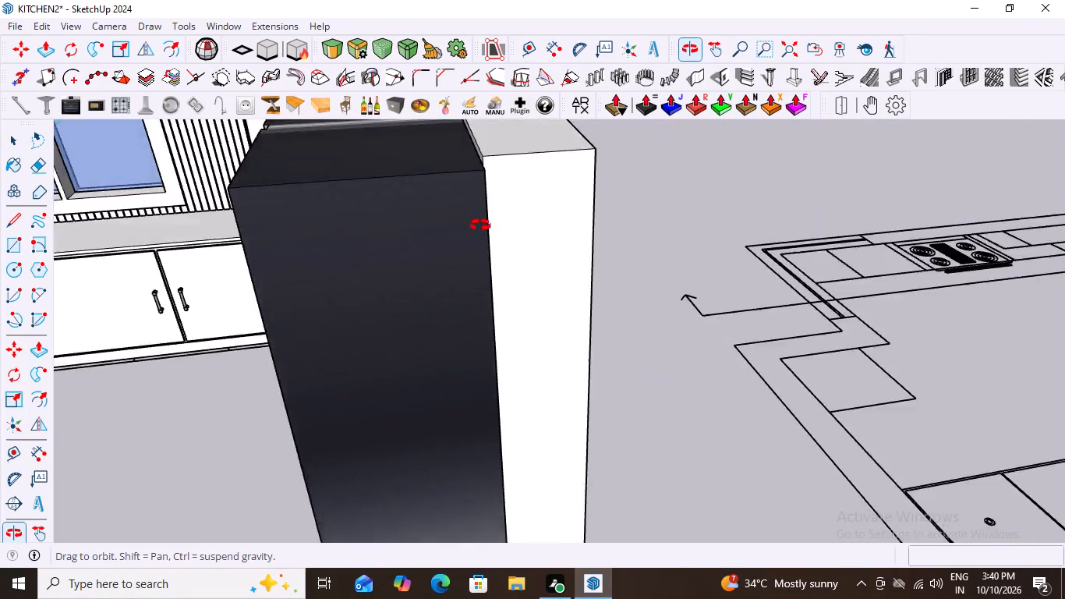
pyautogui.moveTo(480, 225); pyautogui.dragTo(561, 144, button='middle')
pyautogui.scroll(-8, 596, 165)
pyautogui.scroll(4, 647, 363)
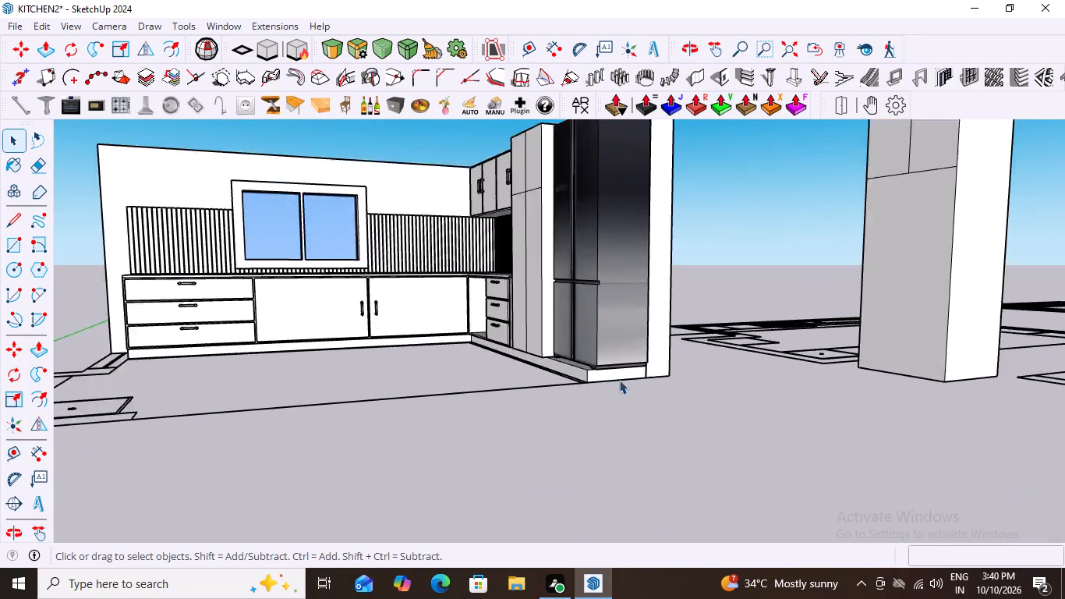
pyautogui.scroll(20, 619, 380)
pyautogui.moveTo(718, 352); pyautogui.dragTo(638, 354, button='middle')
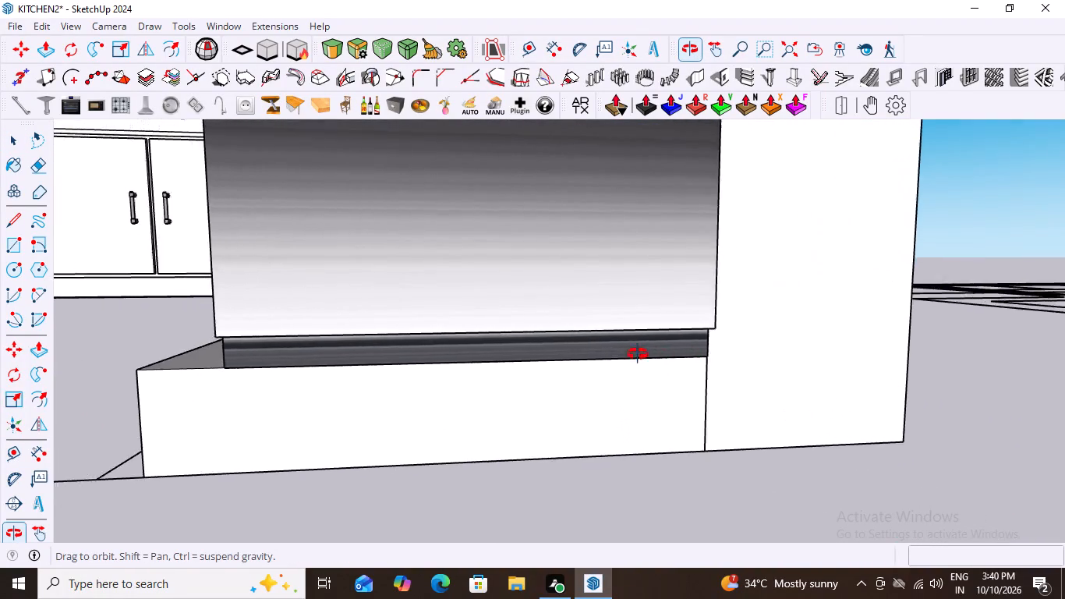
pyautogui.moveTo(638, 354); pyautogui.dragTo(808, 381, button='middle')
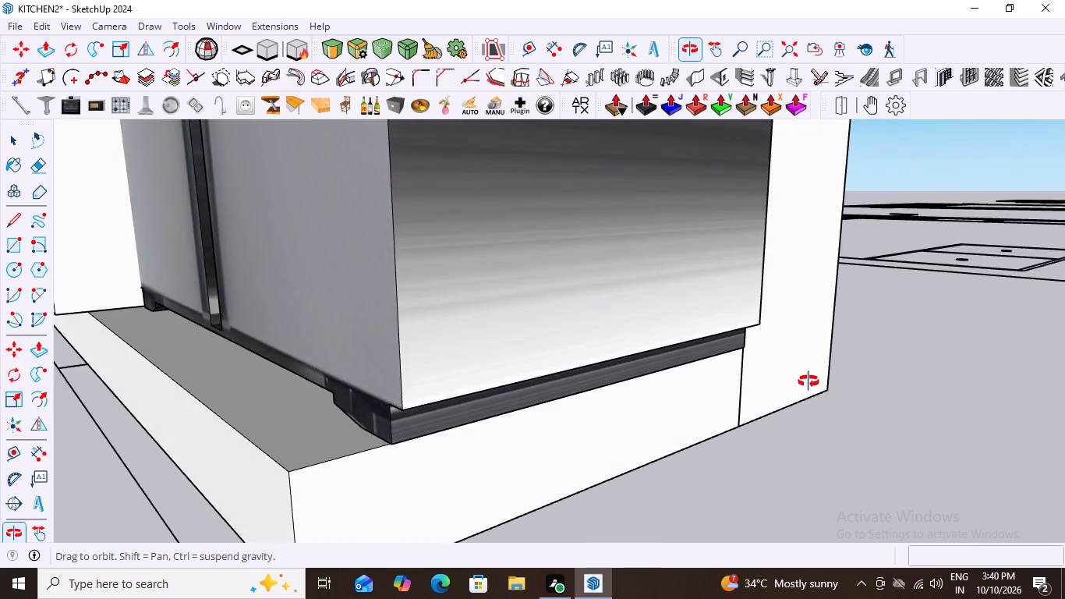
pyautogui.moveTo(808, 381); pyautogui.dragTo(840, 388, button='middle')
pyautogui.scroll(-6, 596, 419)
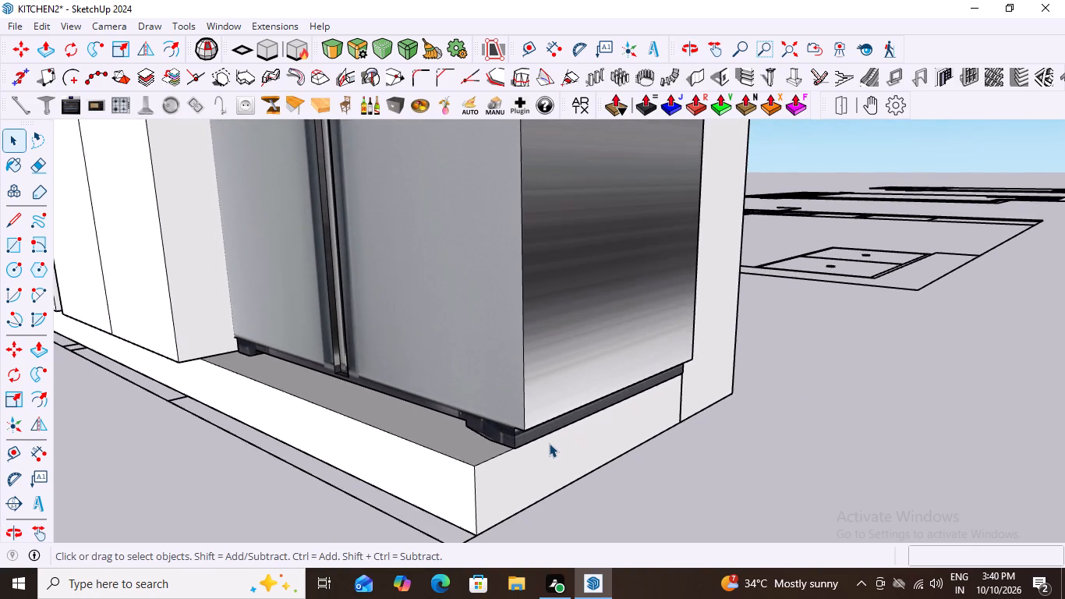
pyautogui.scroll(-6, 549, 443)
# Open the appliance group and narrow the refrigerator along the red axis from its exposed side, keeping the side beside the tall cabinet fixed.
pyautogui.click(581, 319)
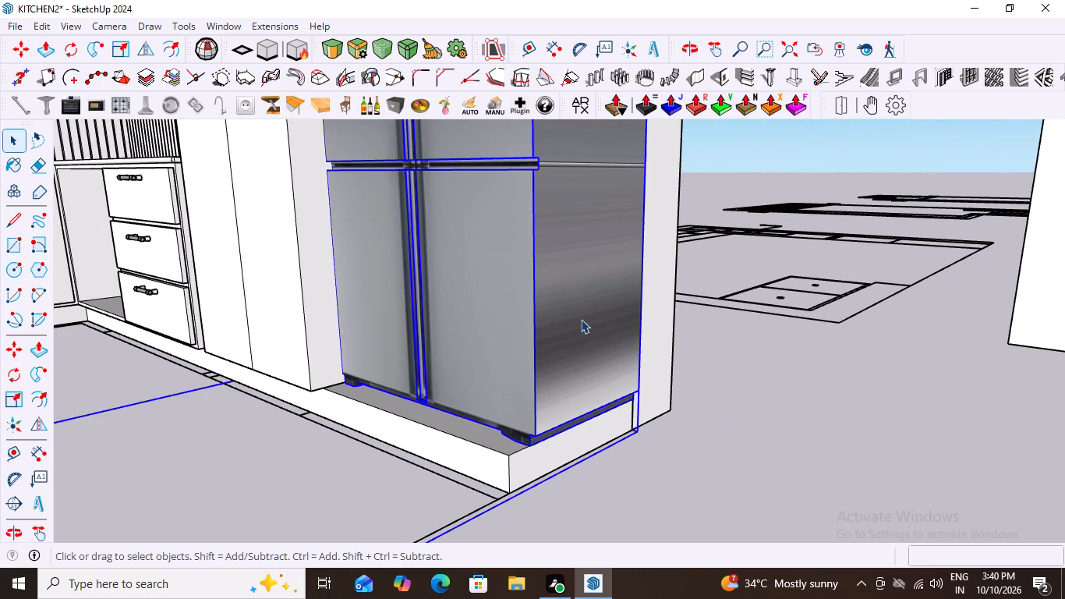
pyautogui.click(581, 319)
pyautogui.scroll(-9, 525, 386)
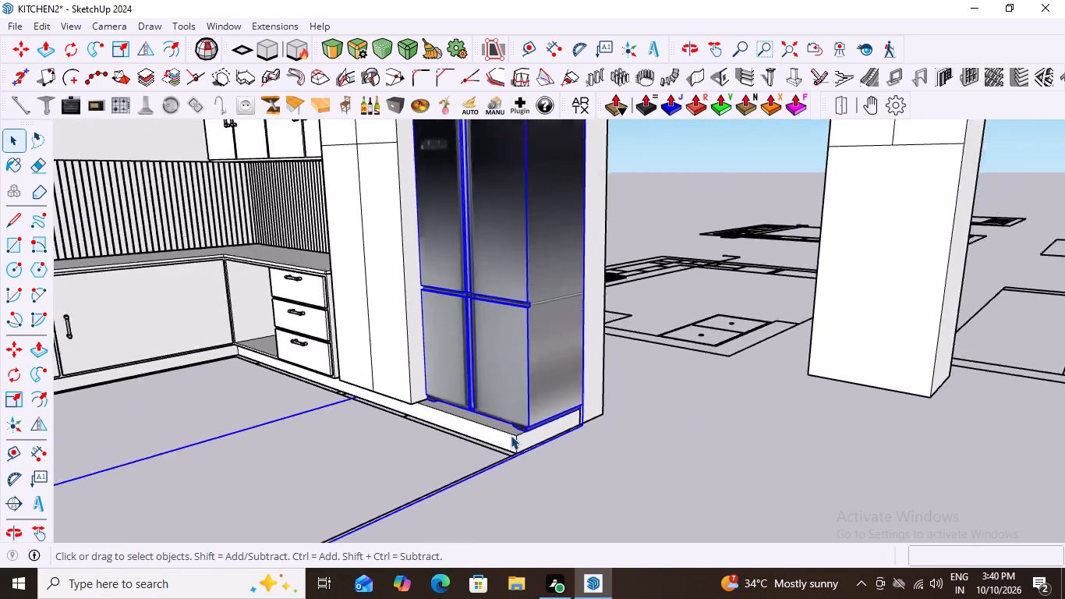
pyautogui.scroll(-6, 511, 435)
pyautogui.doubleClick(519, 289)
pyautogui.click(519, 289)
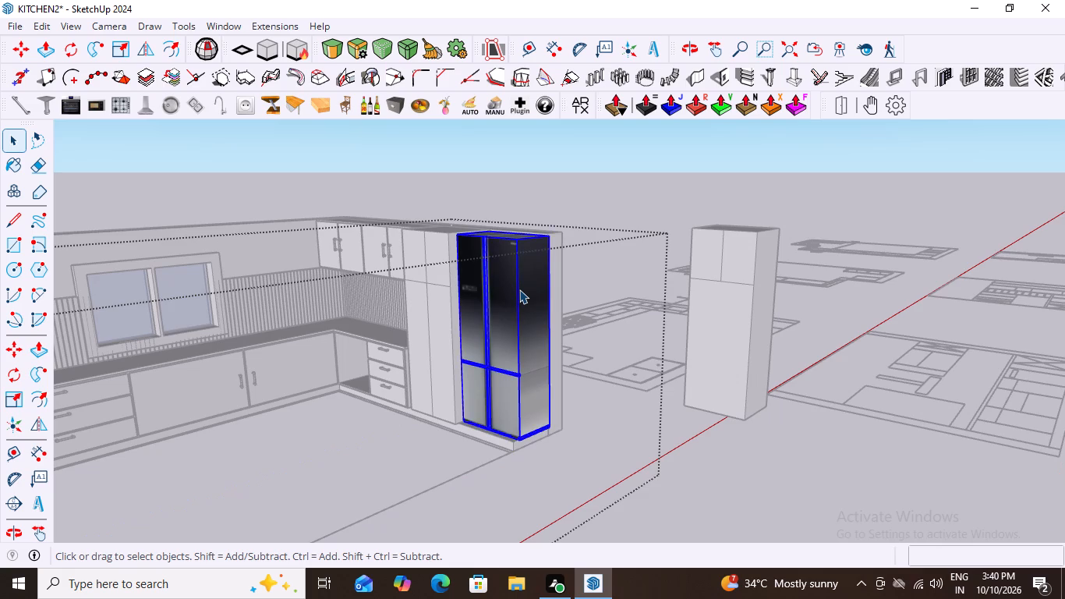
pyautogui.scroll(2, 519, 289)
pyautogui.press('s')
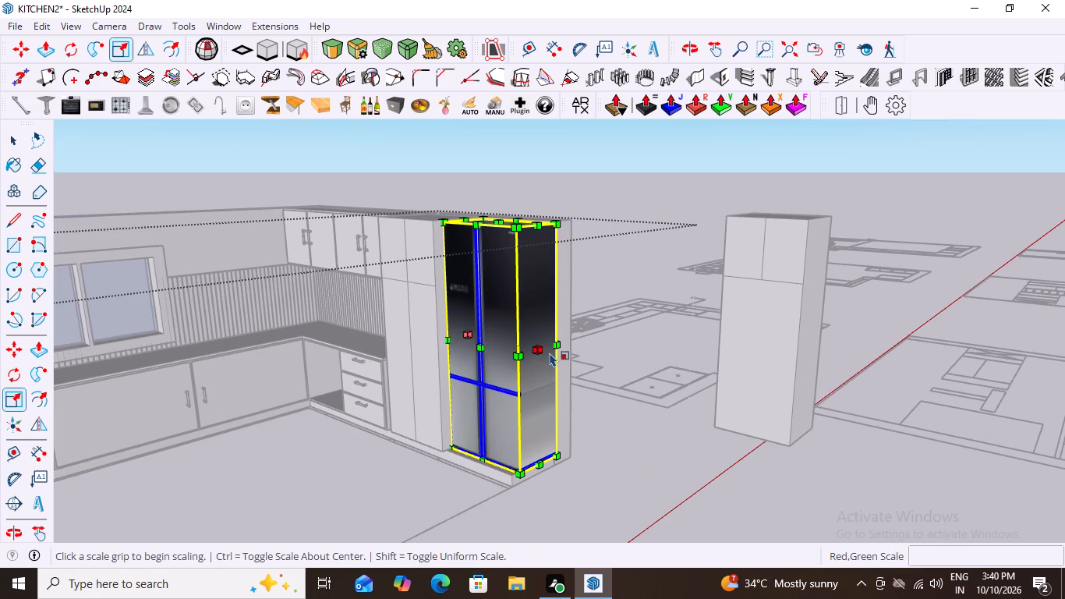
pyautogui.moveTo(541, 349); pyautogui.dragTo(532, 347)
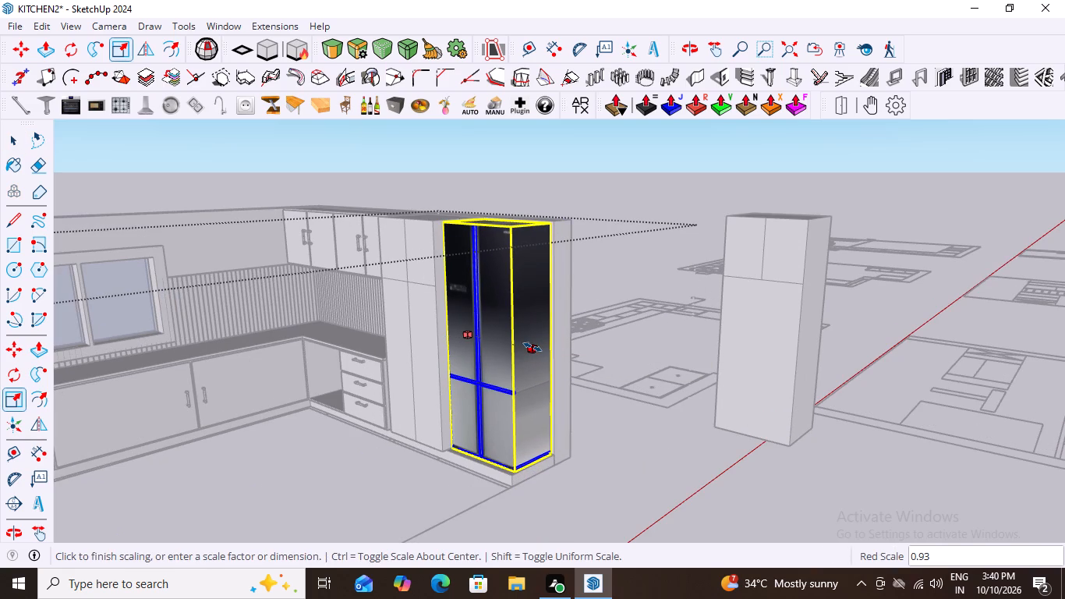
pyautogui.moveTo(532, 347); pyautogui.dragTo(529, 348)
pyautogui.press('space')
pyautogui.click(617, 417)
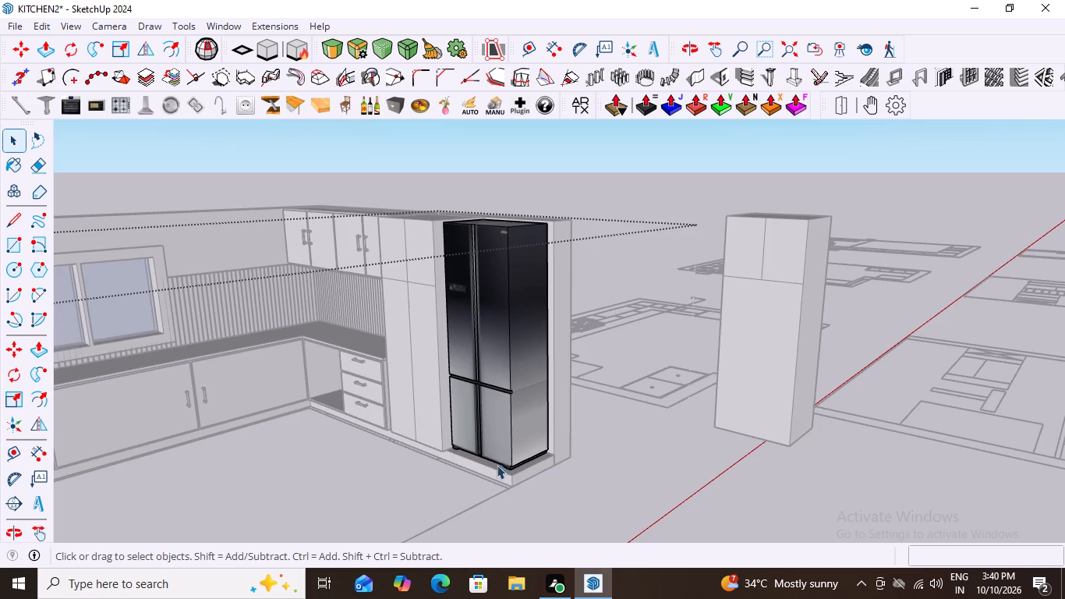
# Examine the narrowed refrigerator's width against the tall cabinet, the wall end and the plinth.
pyautogui.moveTo(510, 467); pyautogui.dragTo(646, 462, button='middle')
pyautogui.scroll(1, 646, 462)
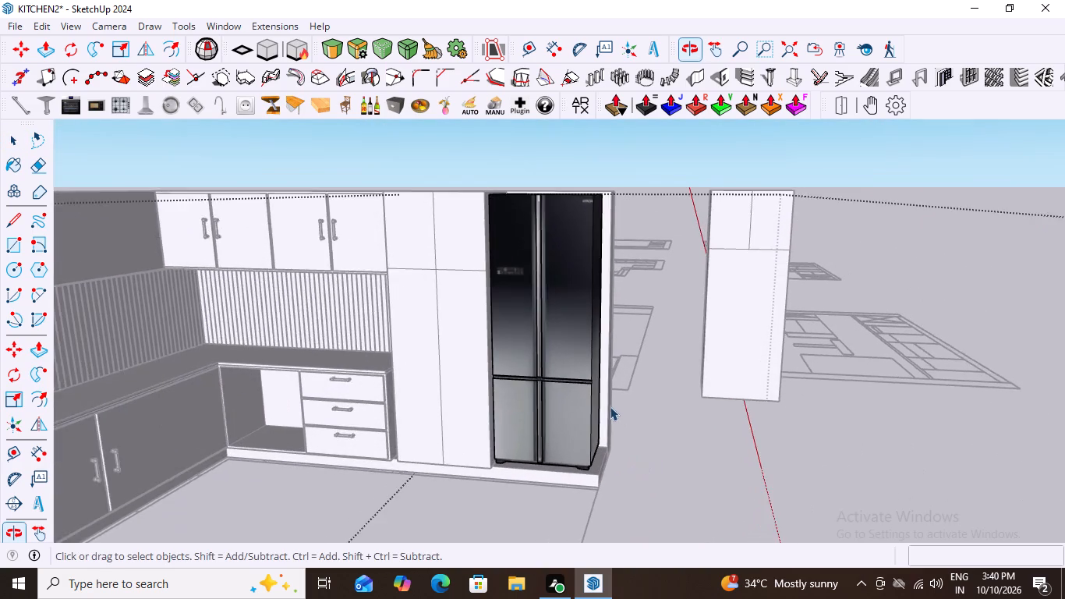
pyautogui.scroll(2, 607, 404)
pyautogui.scroll(-7, 607, 404)
pyautogui.moveTo(623, 415); pyautogui.dragTo(617, 417, button='middle')
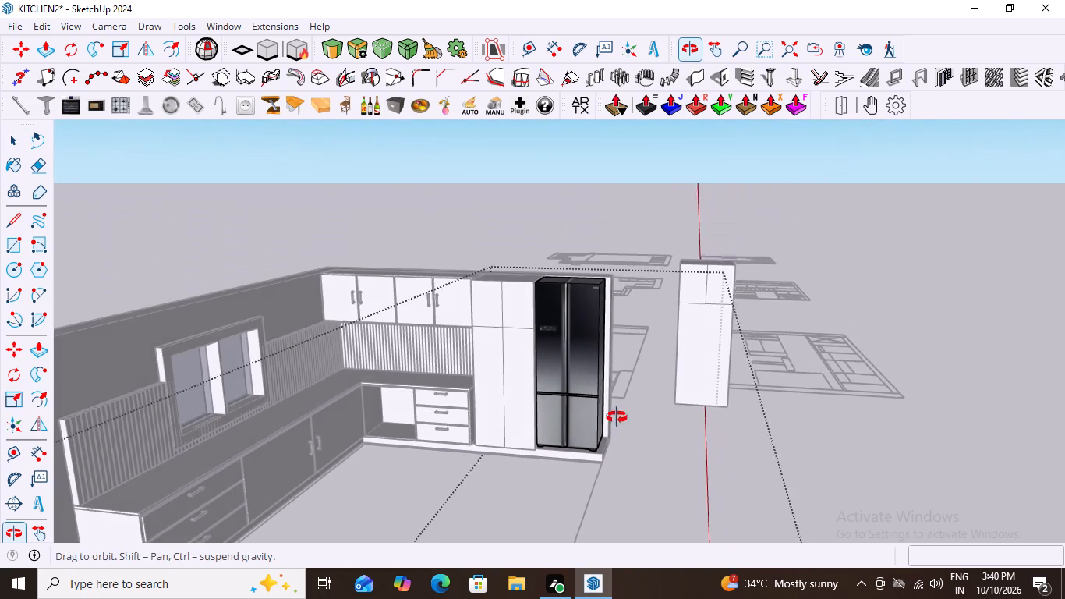
pyautogui.moveTo(617, 417); pyautogui.dragTo(548, 414, button='middle')
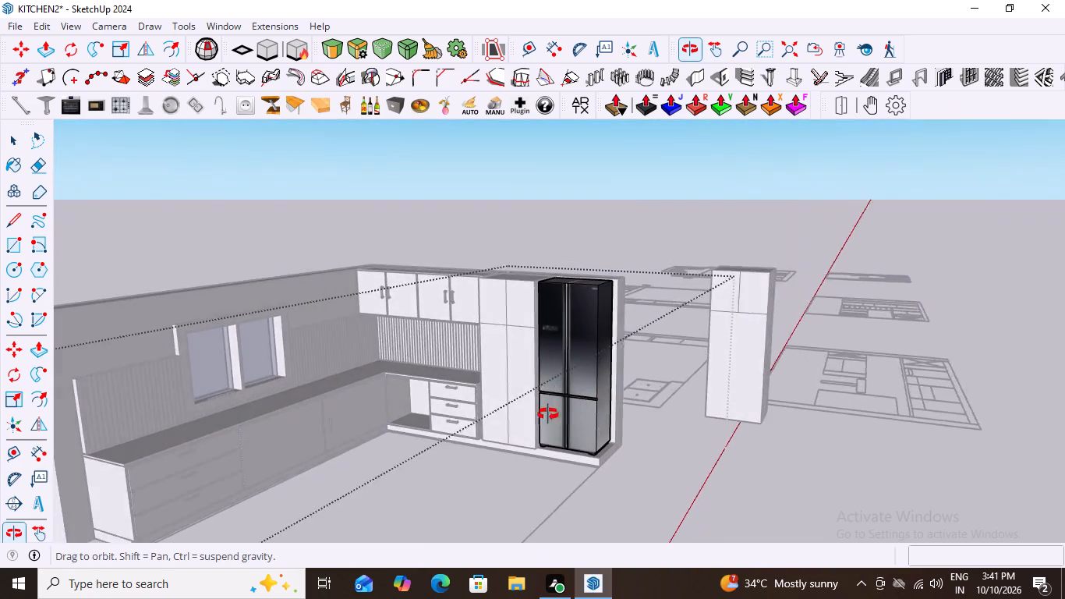
pyautogui.moveTo(548, 414); pyautogui.dragTo(611, 487, button='middle')
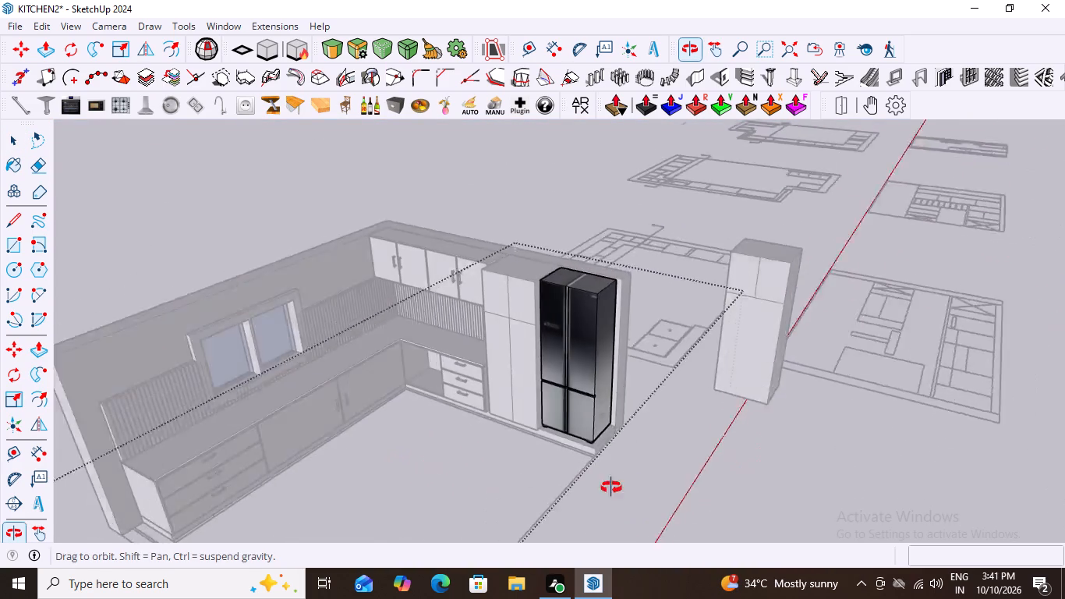
pyautogui.moveTo(611, 487); pyautogui.dragTo(458, 466, button='middle')
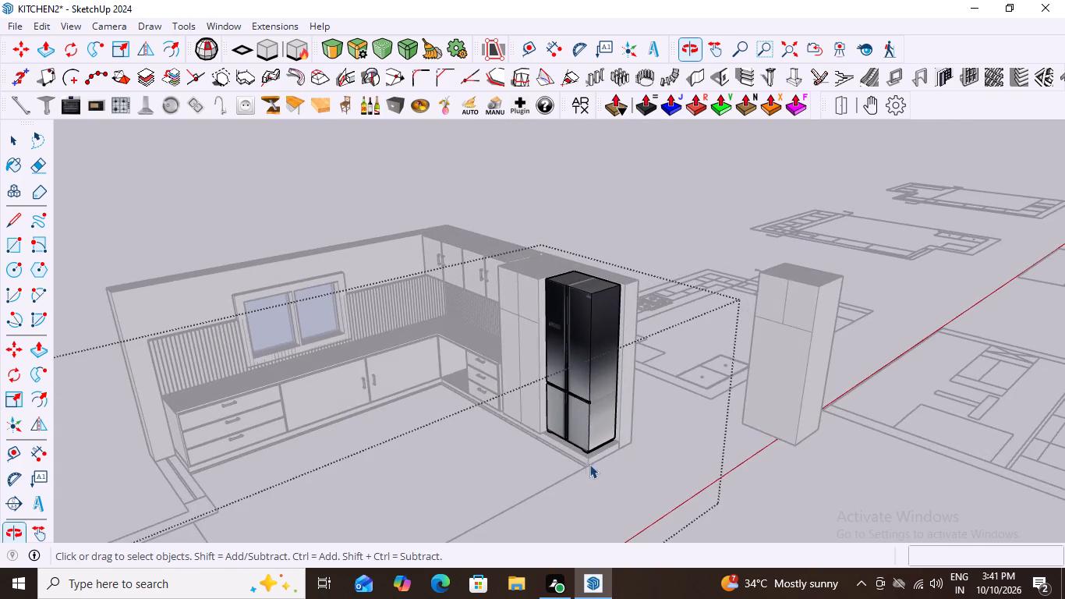
# Widen the refrigerator along the red axis from its exposed side by a scale factor of 1.07.
pyautogui.scroll(11, 591, 463)
pyautogui.click(623, 393)
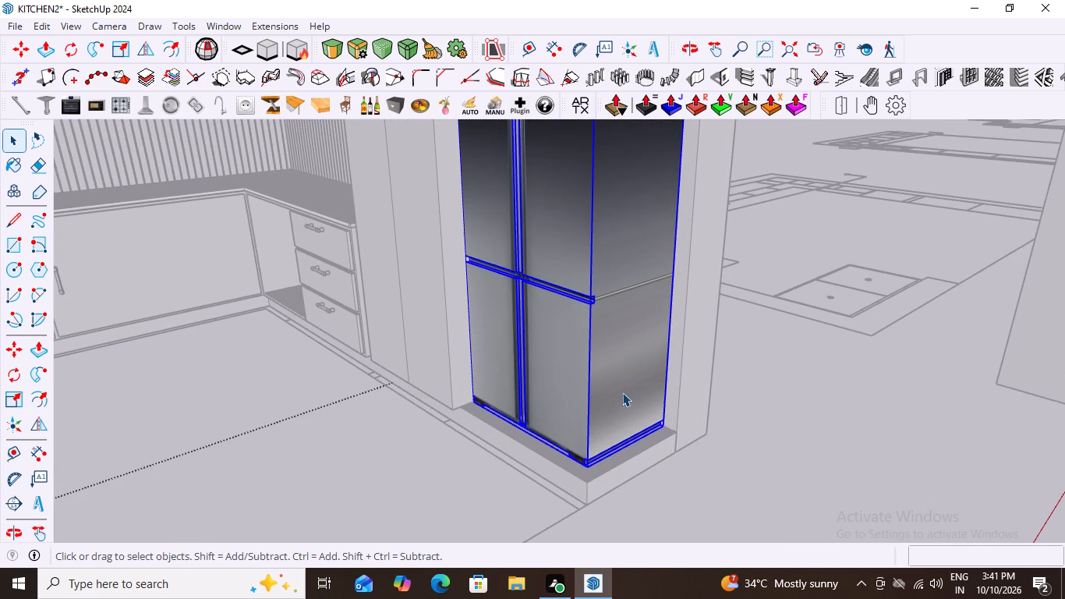
pyautogui.press('s')
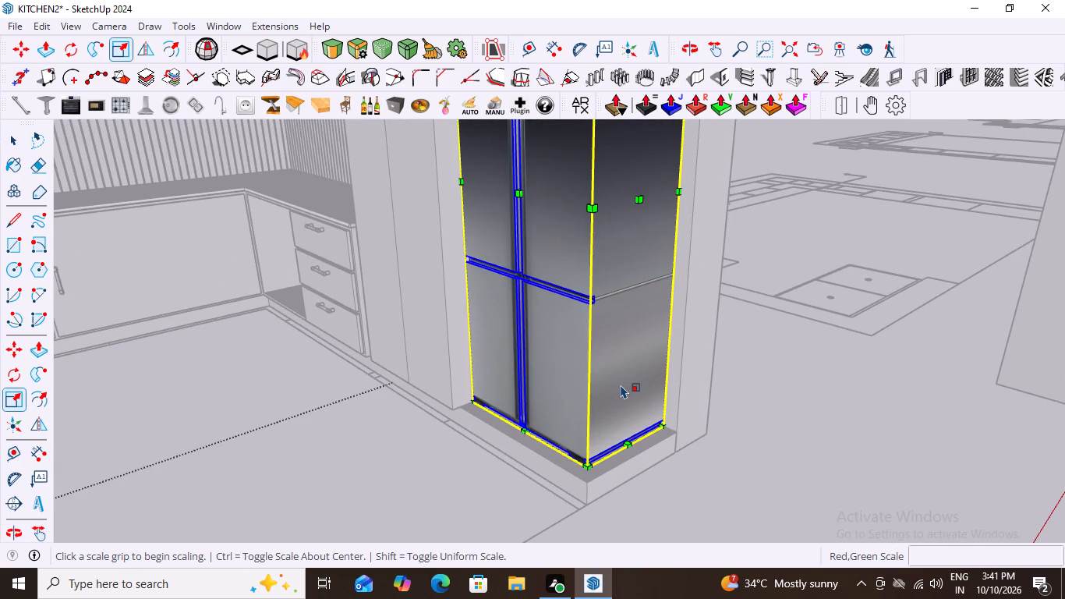
pyautogui.click(635, 198)
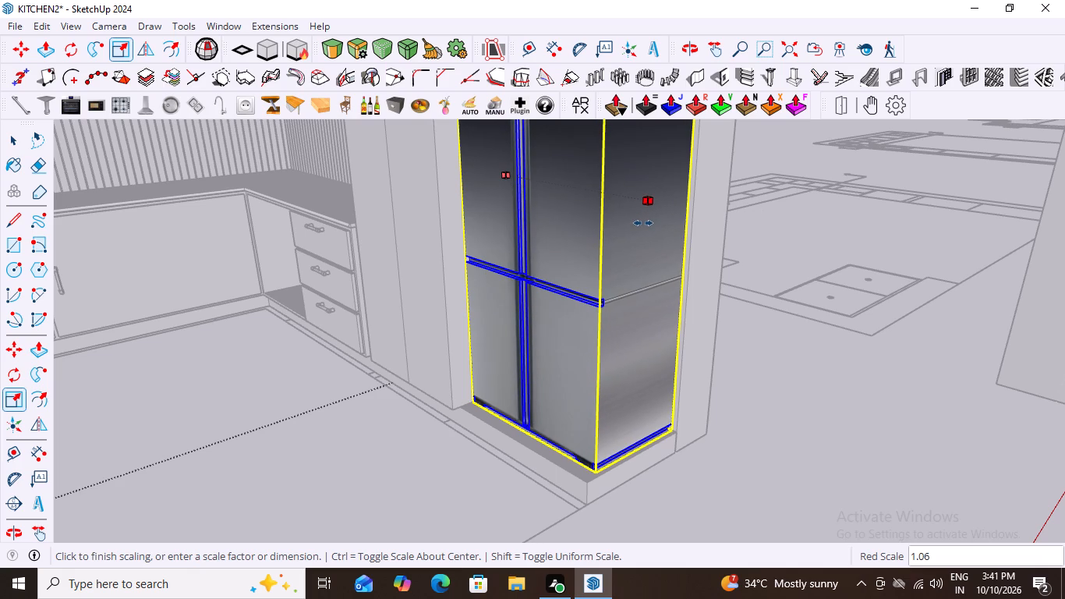
pyautogui.click(644, 227)
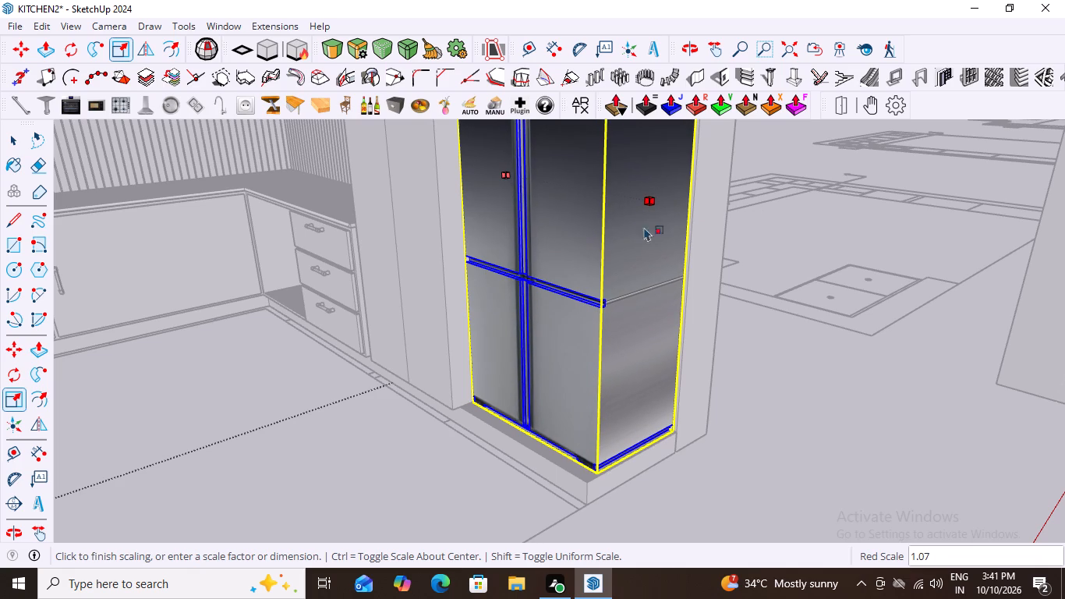
pyautogui.press('space')
pyautogui.click(443, 424)
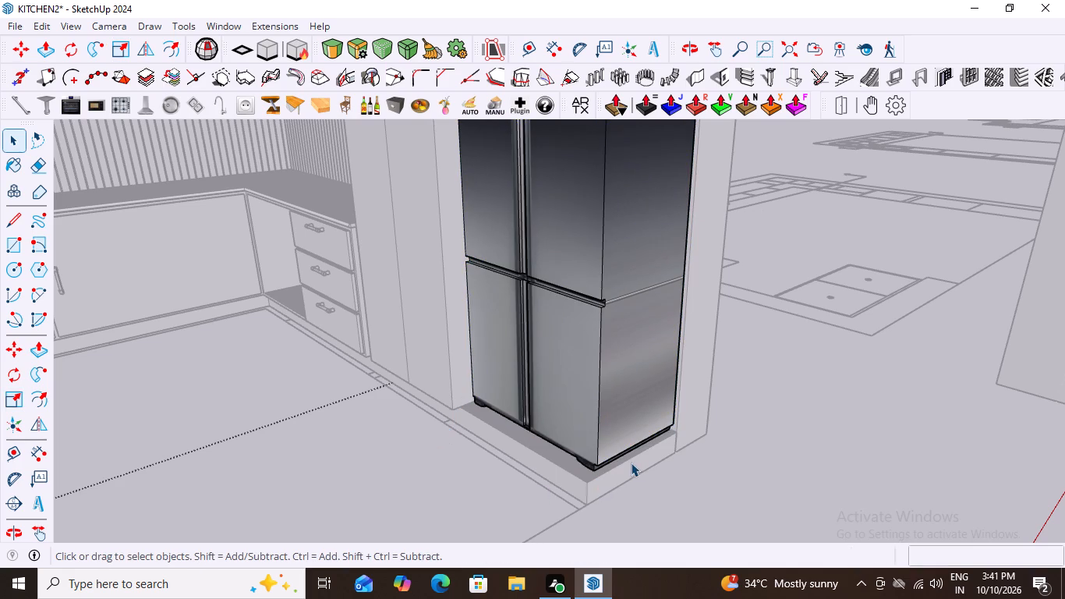
# Lower the refrigerator's height by scaling it from its top along the blue axis to a factor of about 0.92, and deselect it.
pyautogui.scroll(6, 634, 460)
pyautogui.scroll(-4, 547, 452)
pyautogui.moveTo(537, 472); pyautogui.dragTo(627, 448, button='middle')
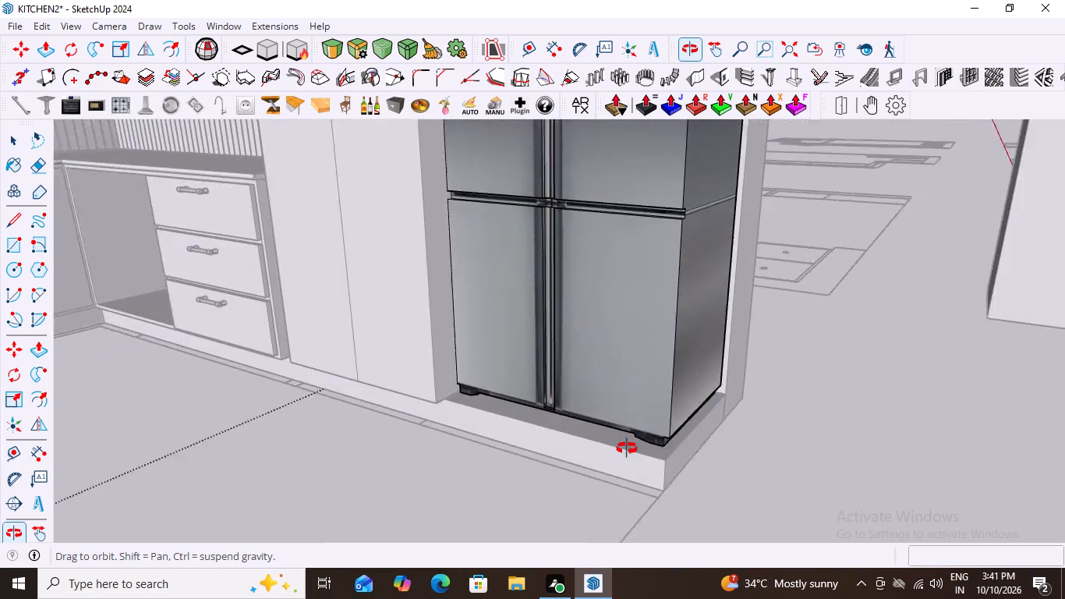
pyautogui.moveTo(627, 448); pyautogui.dragTo(685, 445, button='middle')
pyautogui.scroll(-11, 685, 445)
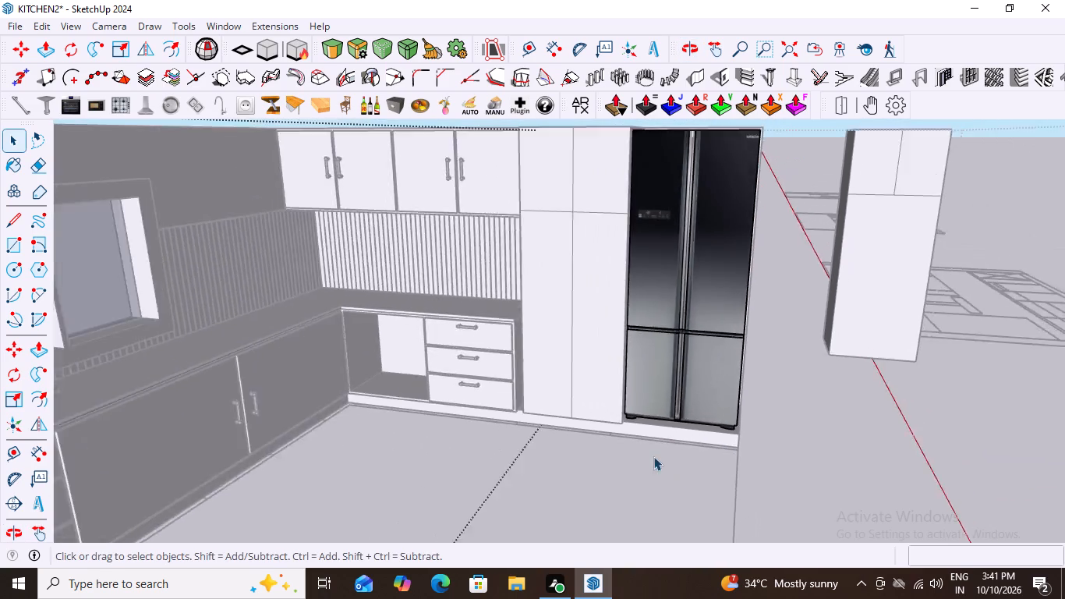
pyautogui.scroll(-2, 653, 456)
pyautogui.moveTo(670, 443); pyautogui.dragTo(499, 562, button='middle')
pyautogui.scroll(3, 734, 246)
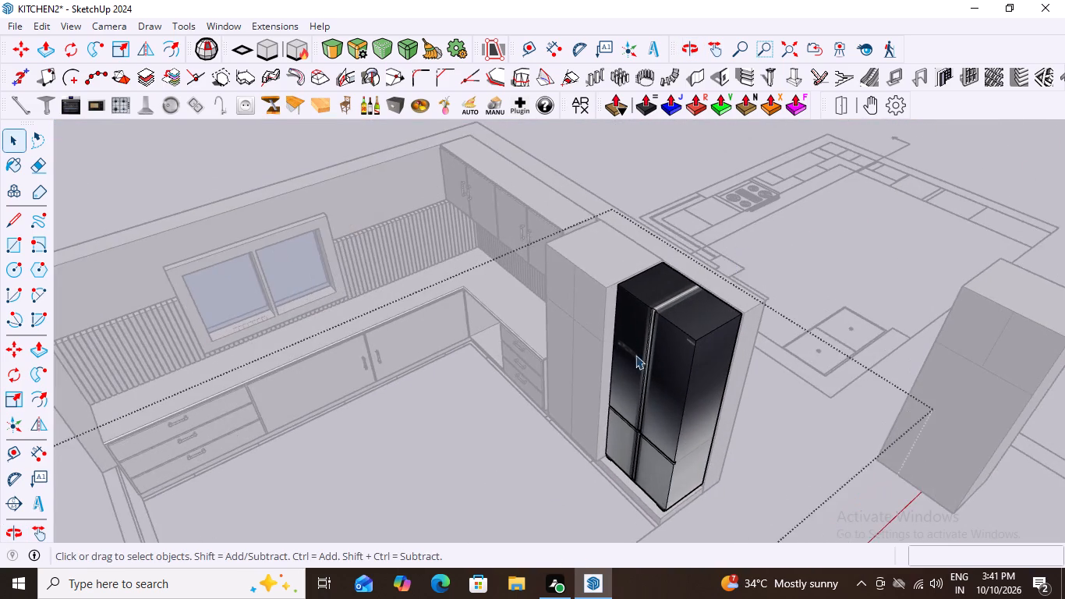
pyautogui.scroll(4, 635, 355)
pyautogui.click(683, 271)
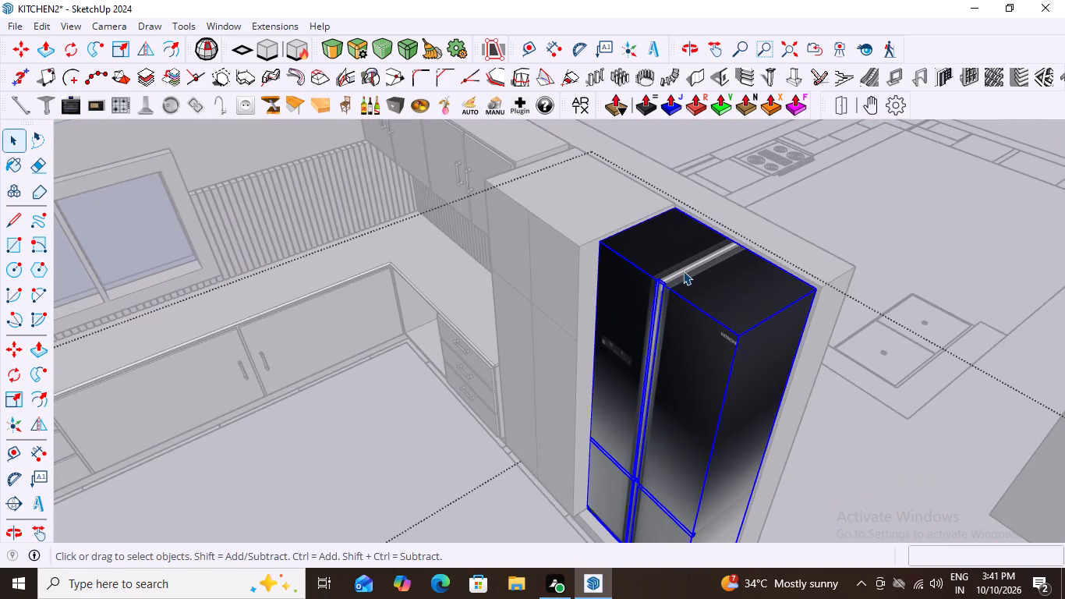
pyautogui.press('s')
pyautogui.moveTo(702, 258); pyautogui.dragTo(698, 284)
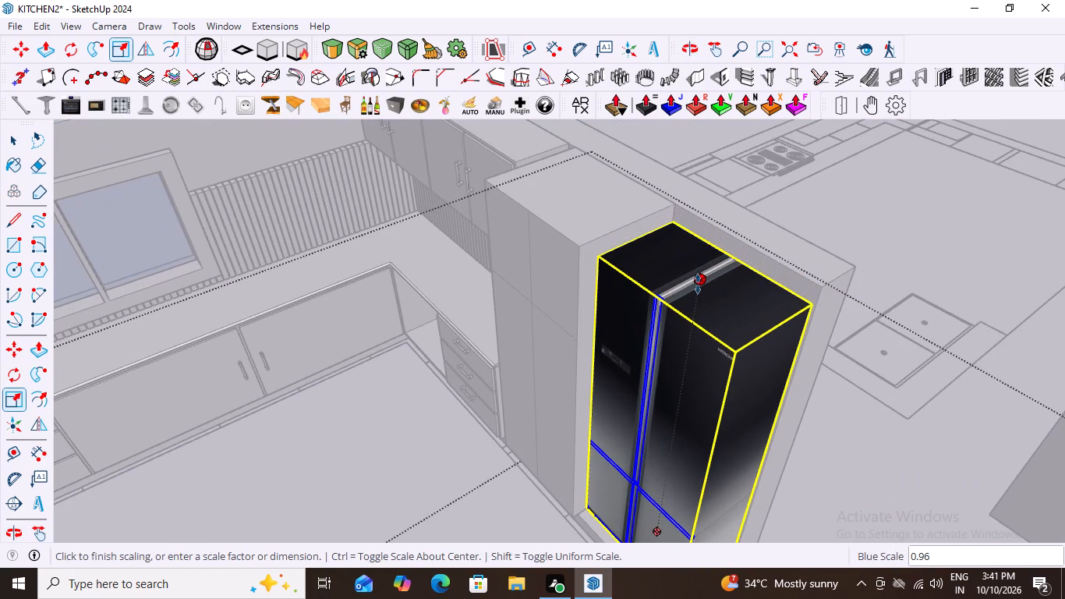
pyautogui.moveTo(698, 284); pyautogui.dragTo(694, 295)
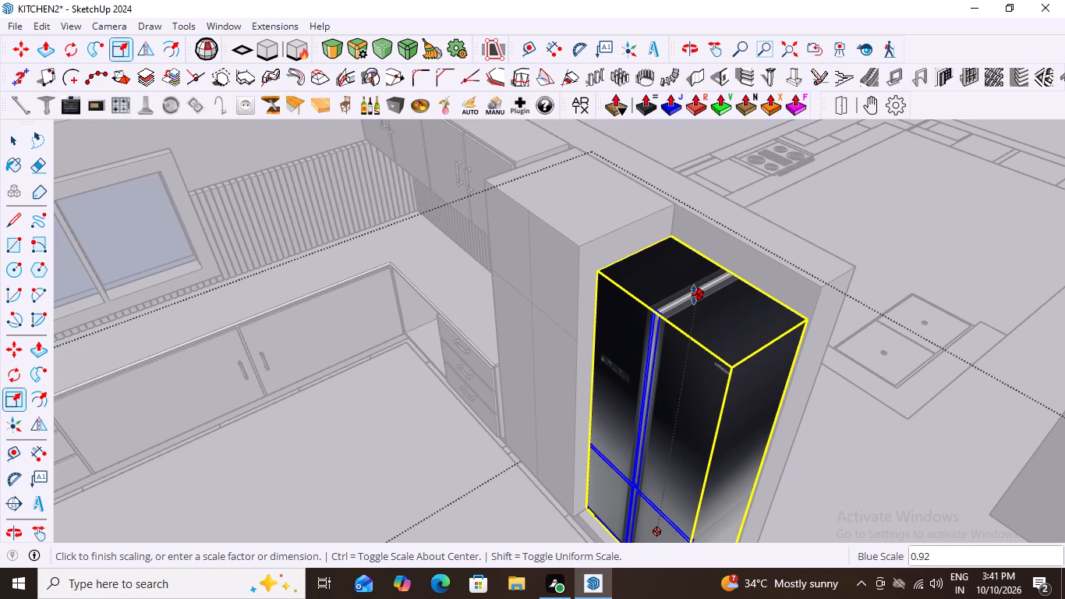
pyautogui.moveTo(694, 295); pyautogui.dragTo(689, 297)
pyautogui.press('space')
pyautogui.click(366, 378)
# Examine the lowered refrigerator from the front and above, and the space over it beside the tall cabinet.
pyautogui.moveTo(563, 386); pyautogui.dragTo(730, 283, button='middle')
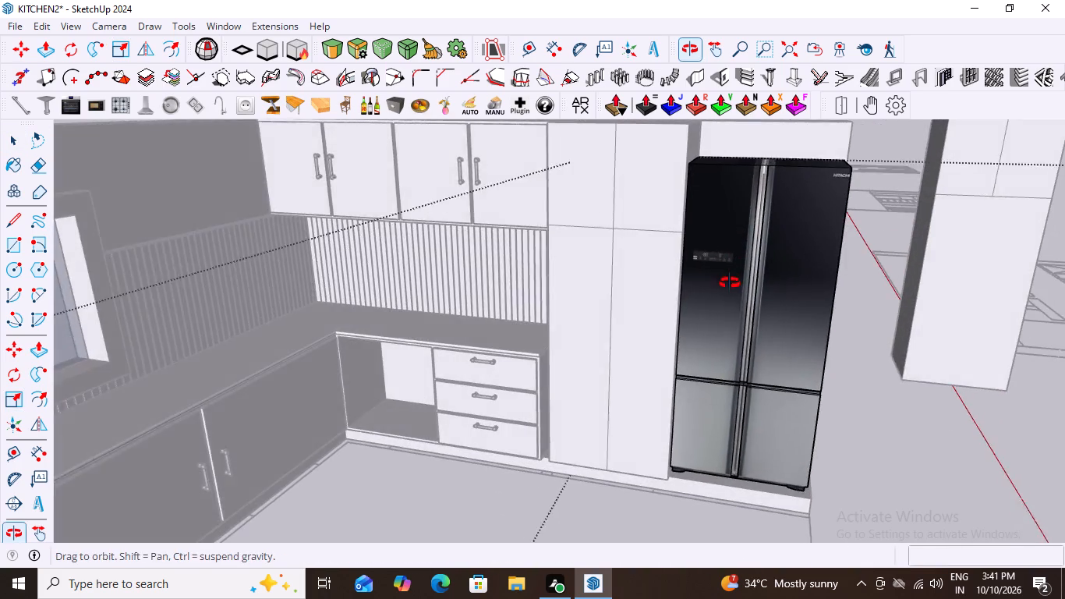
pyautogui.moveTo(730, 283); pyautogui.dragTo(728, 285, button='middle')
pyautogui.scroll(-1, 728, 285)
pyautogui.scroll(-4, 624, 347)
pyautogui.moveTo(759, 369); pyautogui.dragTo(805, 365, button='middle')
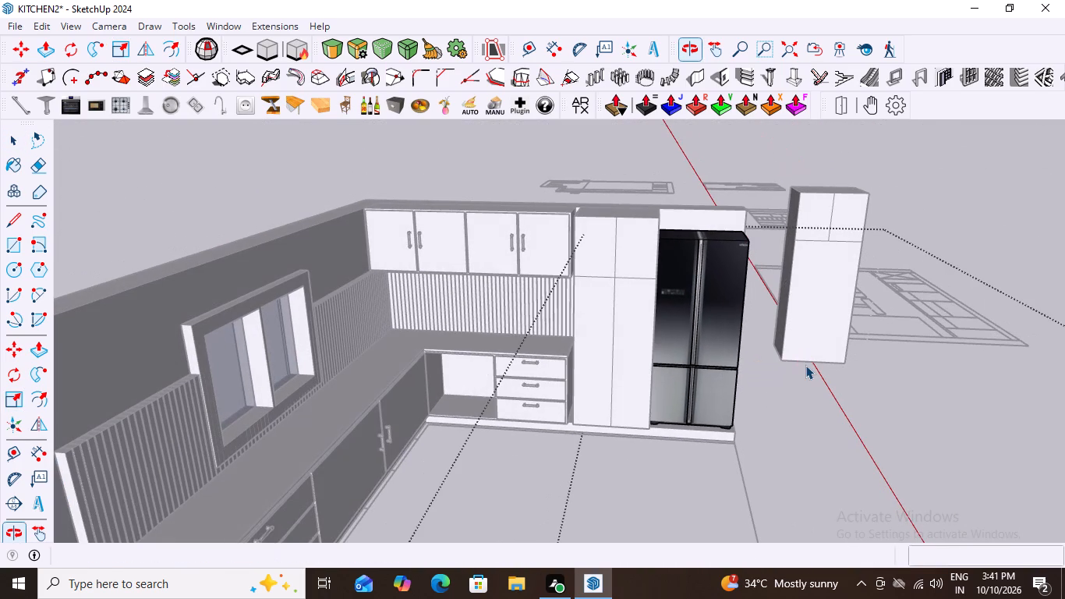
pyautogui.scroll(2, 770, 303)
pyautogui.moveTo(742, 299); pyautogui.dragTo(508, 342, button='middle')
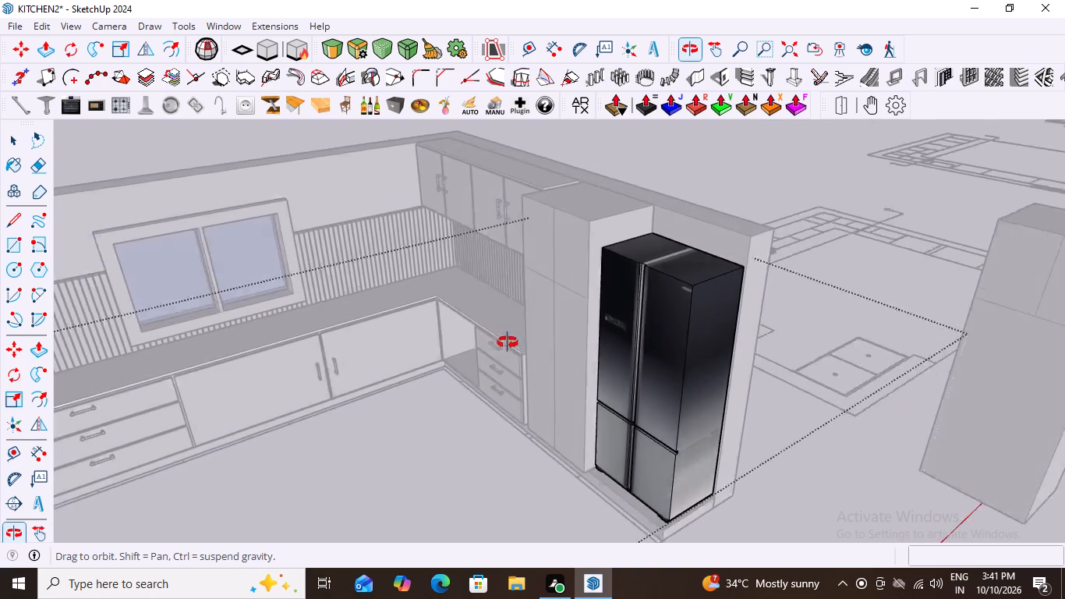
pyautogui.moveTo(508, 342); pyautogui.dragTo(566, 337, button='middle')
pyautogui.scroll(5, 651, 249)
pyautogui.middleClick(651, 249)
pyautogui.moveTo(698, 231); pyautogui.dragTo(674, 313, button='middle')
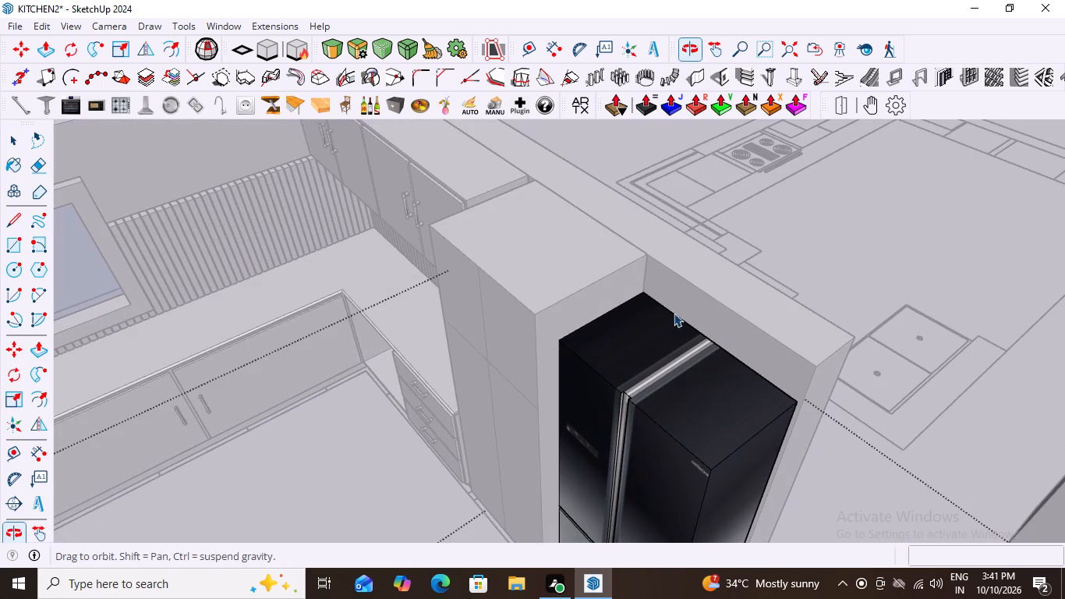
# Lower the refrigerator's height slightly more by scaling it down from its top along the blue axis, and deselect it.
pyautogui.click(655, 351)
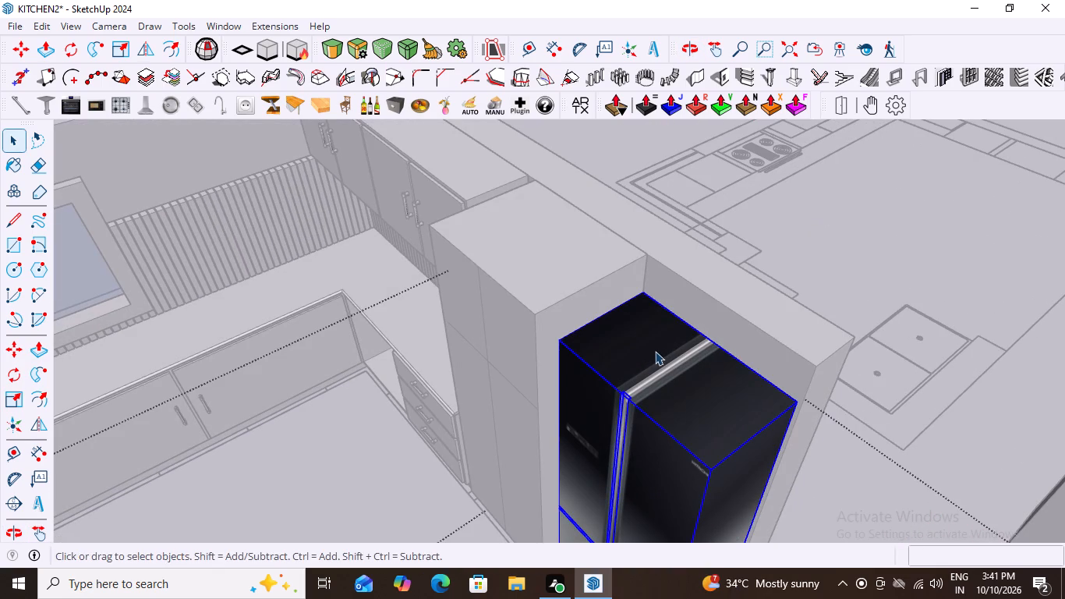
pyautogui.press('s')
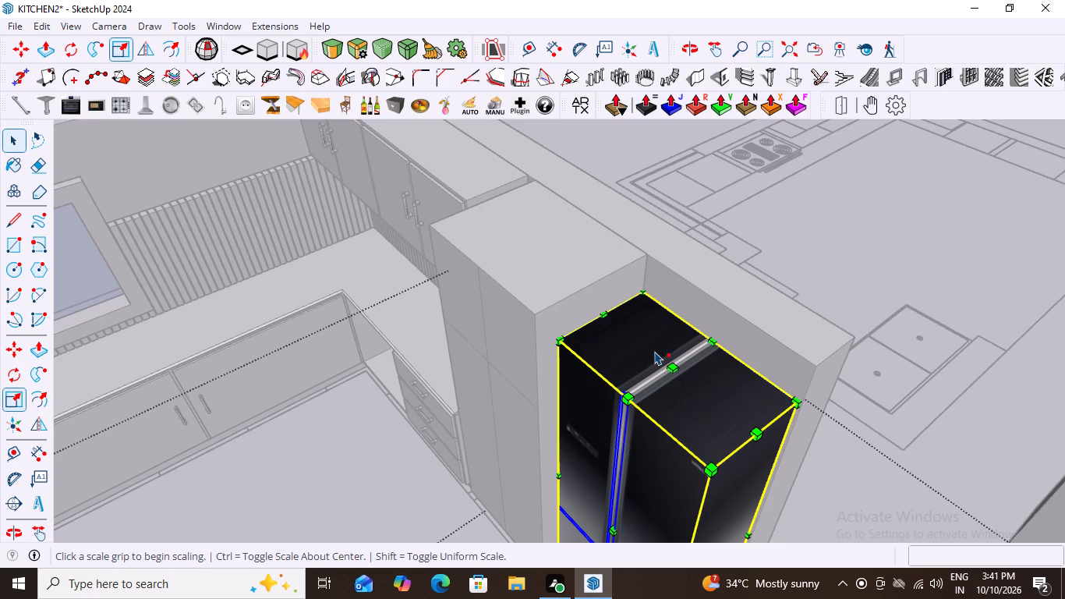
pyautogui.moveTo(669, 363); pyautogui.dragTo(664, 383)
pyautogui.press('space')
pyautogui.click(317, 410)
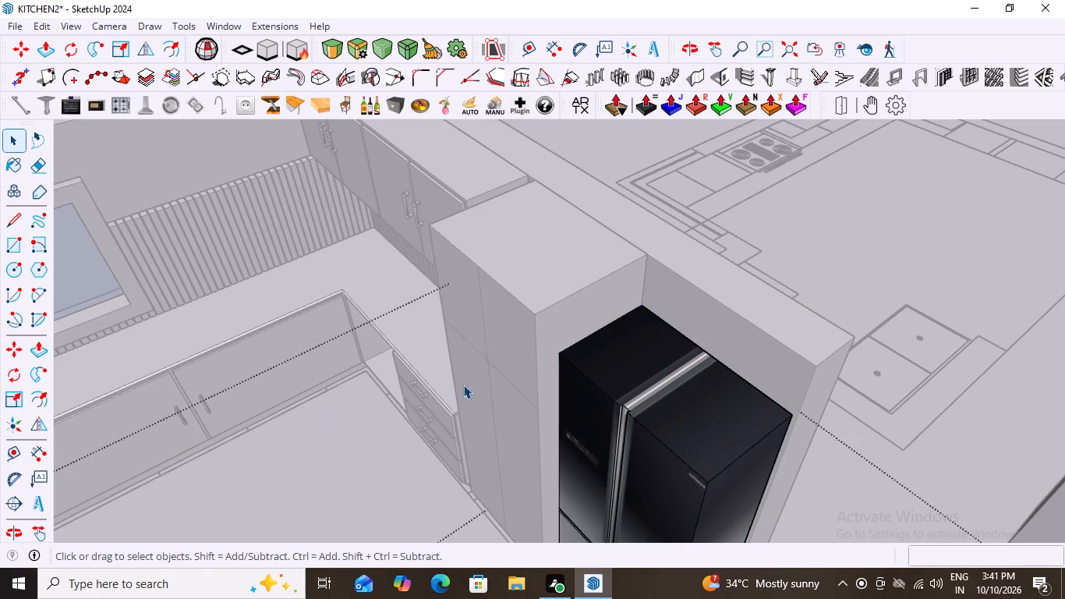
# Examine the lowered refrigerator from the front and above against the tall cabinet, the wall and the rest of the kitchen.
pyautogui.scroll(-7, 656, 289)
pyautogui.moveTo(658, 369); pyautogui.dragTo(802, 248, button='middle')
pyautogui.tripleClick(840, 285)
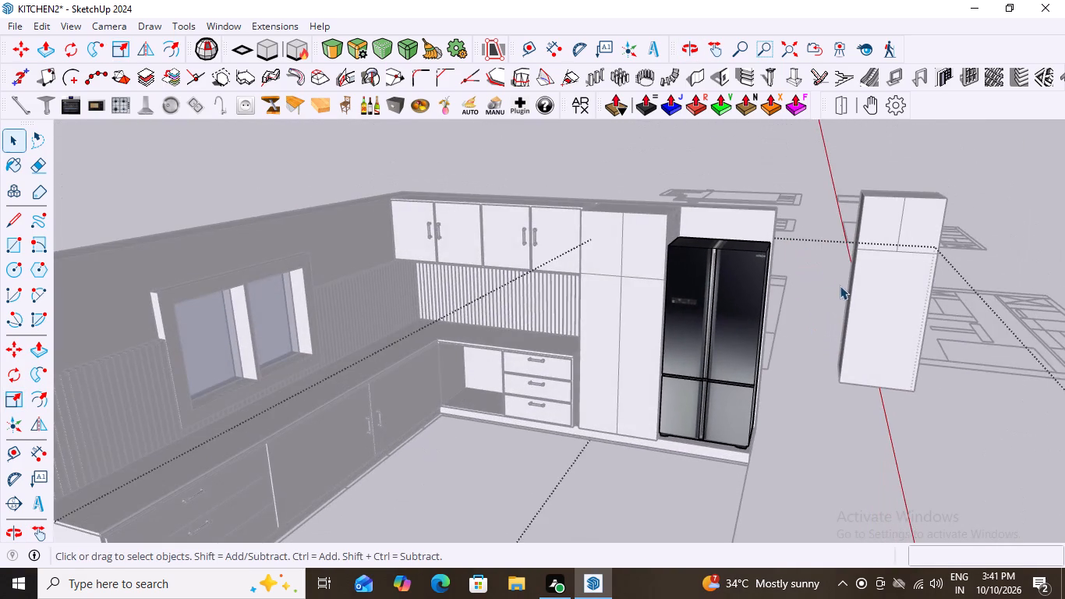
pyautogui.scroll(-3, 718, 307)
pyautogui.moveTo(734, 350); pyautogui.dragTo(712, 285, button='middle')
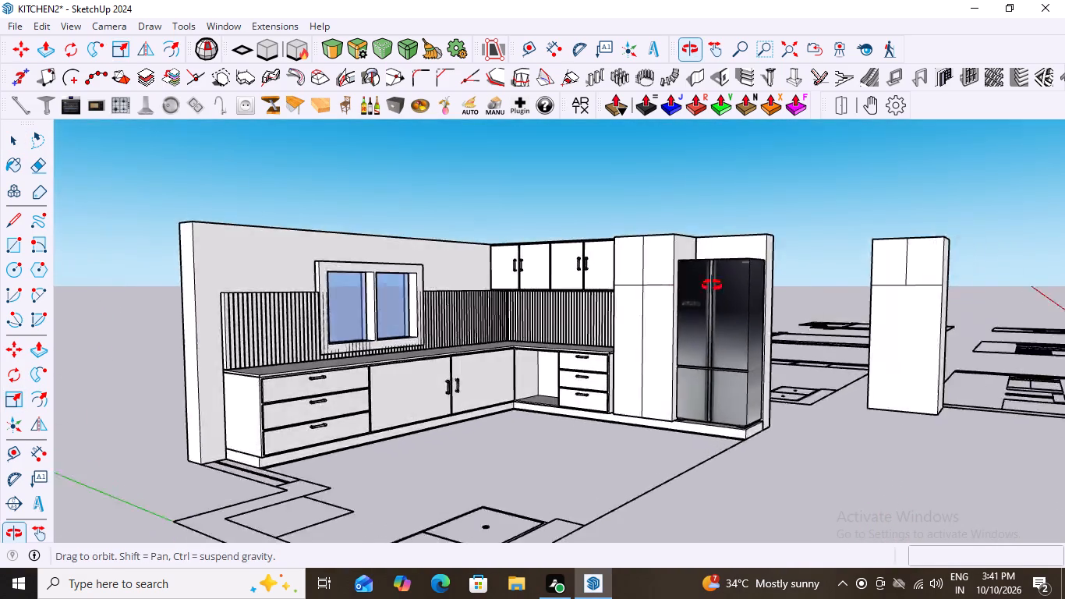
pyautogui.moveTo(712, 285); pyautogui.dragTo(635, 315, button='middle')
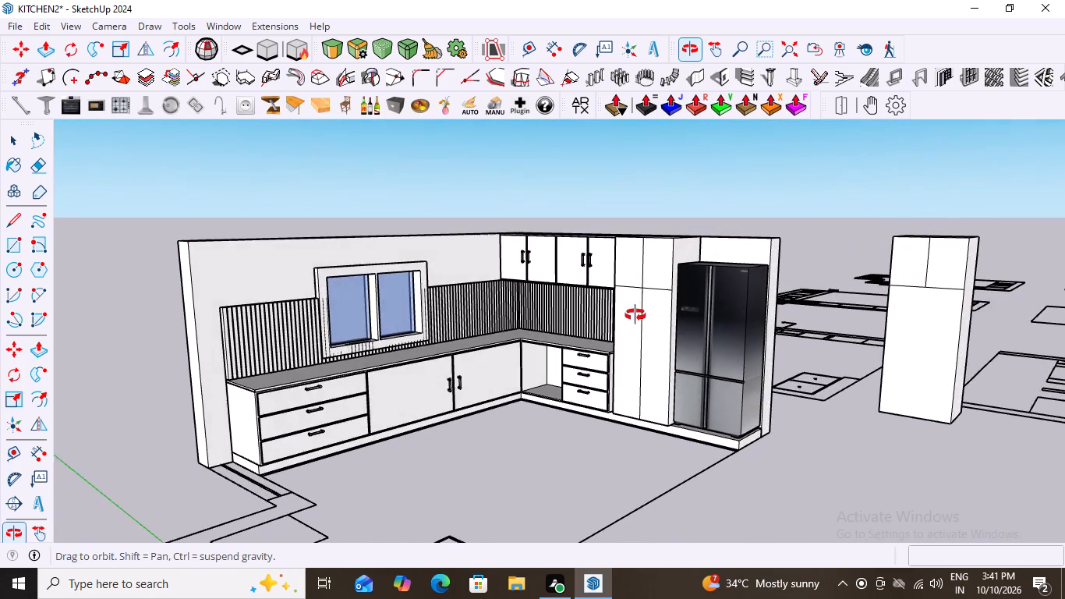
pyautogui.moveTo(635, 315); pyautogui.dragTo(635, 315, button='middle')
pyautogui.scroll(2, 698, 336)
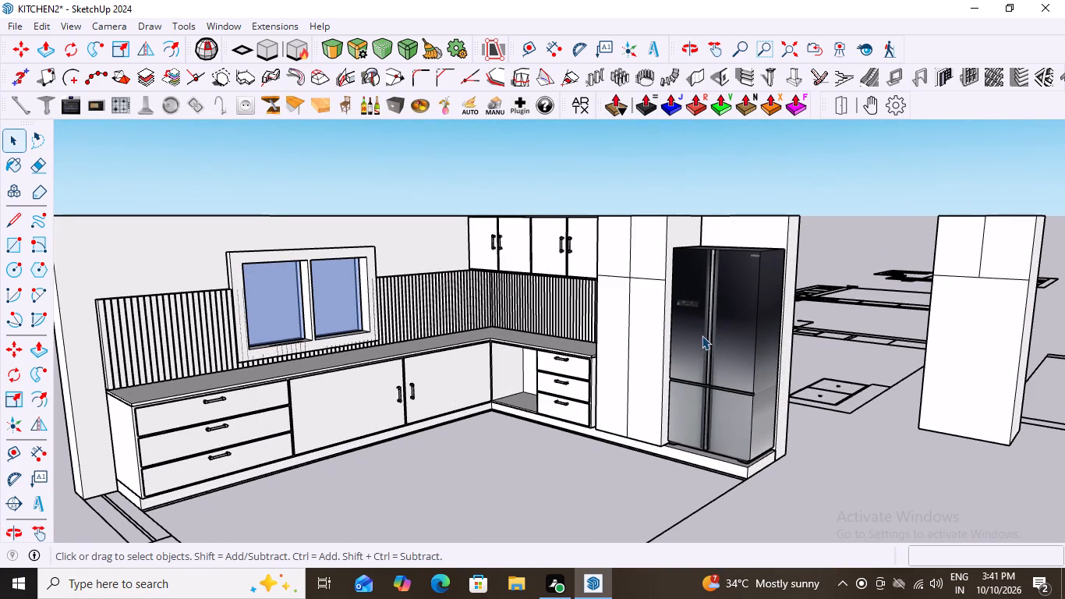
pyautogui.moveTo(709, 352); pyautogui.dragTo(863, 357, button='middle')
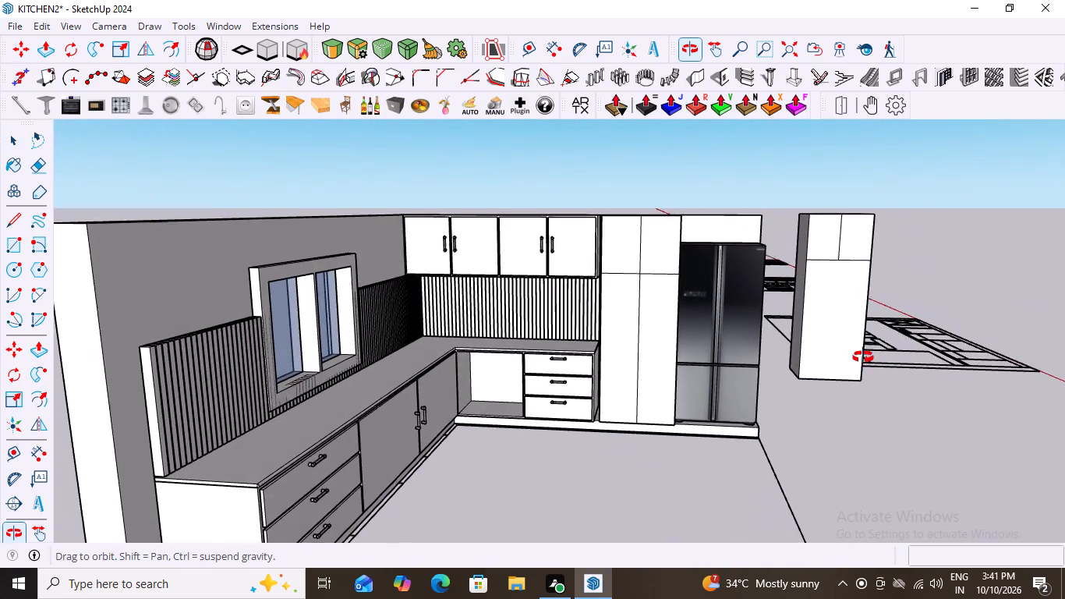
pyautogui.moveTo(863, 357); pyautogui.dragTo(653, 412, button='middle')
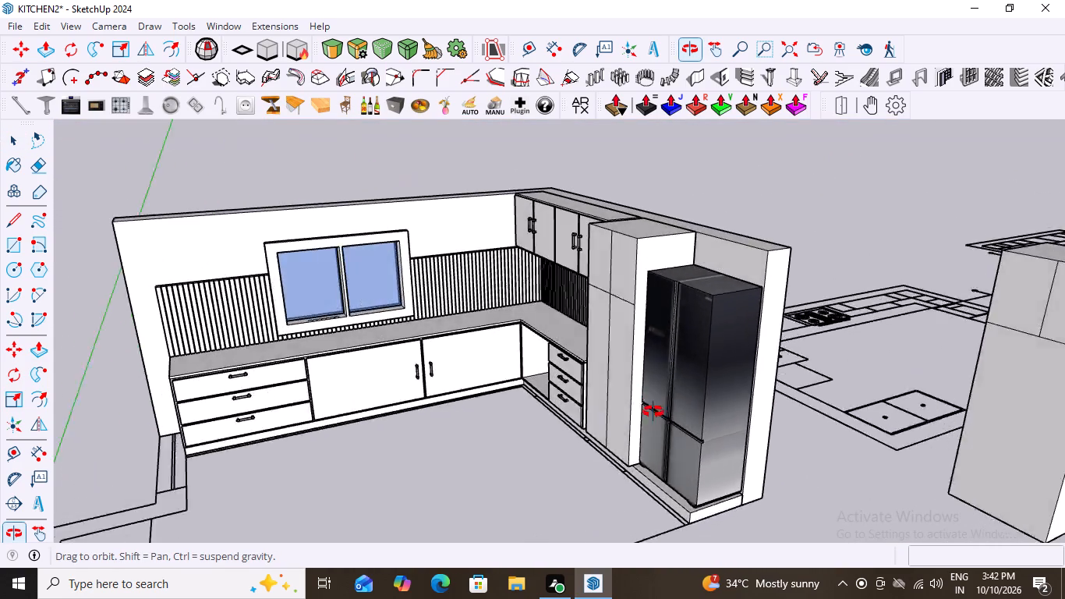
pyautogui.moveTo(653, 412); pyautogui.dragTo(794, 461, button='middle')
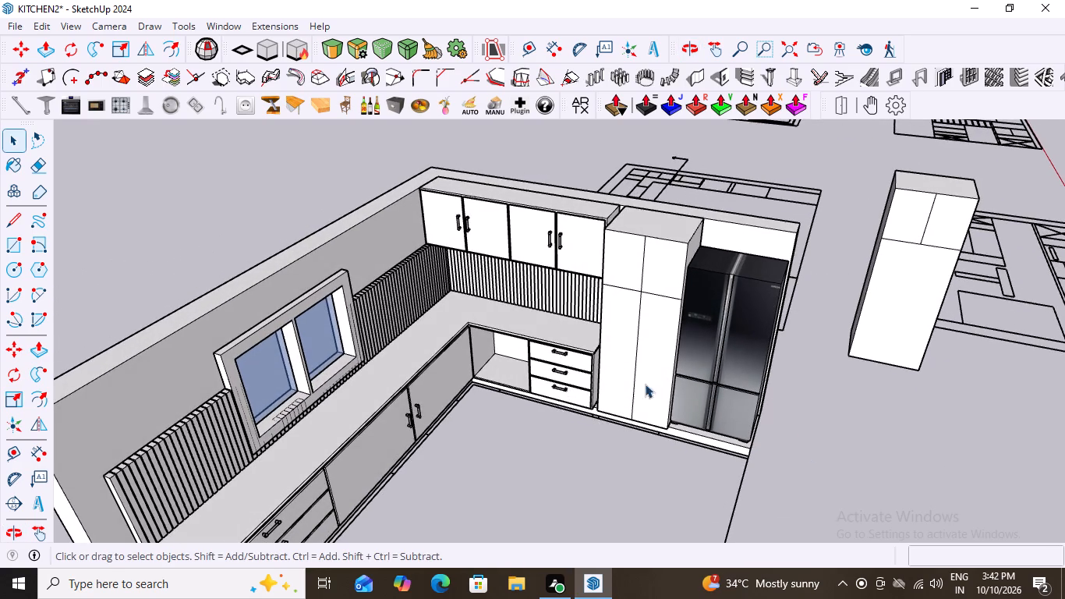
pyautogui.scroll(2, 629, 385)
pyautogui.moveTo(621, 391); pyautogui.dragTo(691, 387, button='middle')
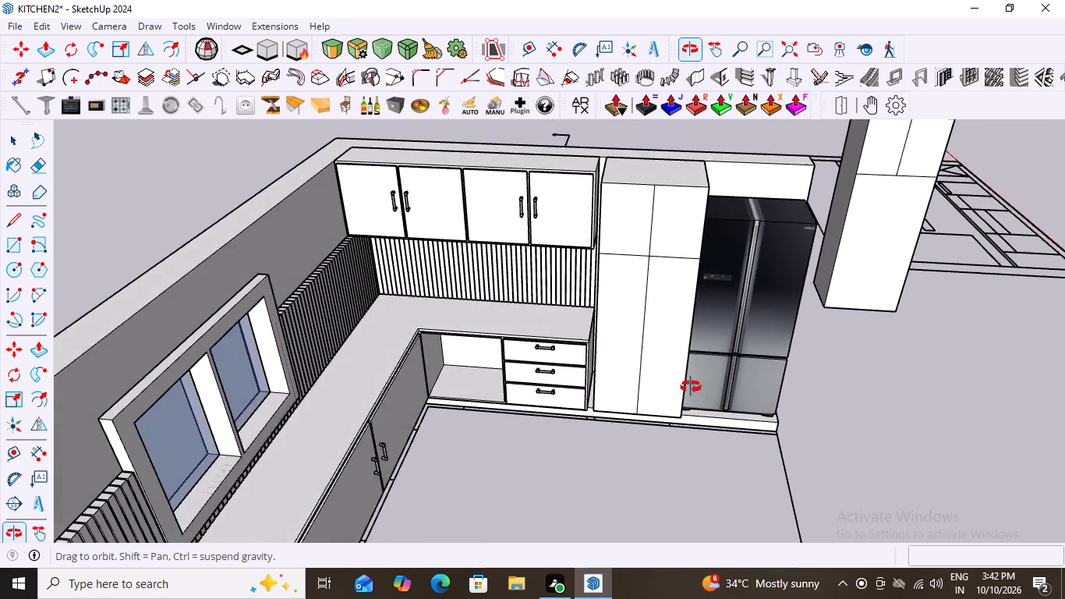
pyautogui.moveTo(691, 387); pyautogui.dragTo(680, 311, button='middle')
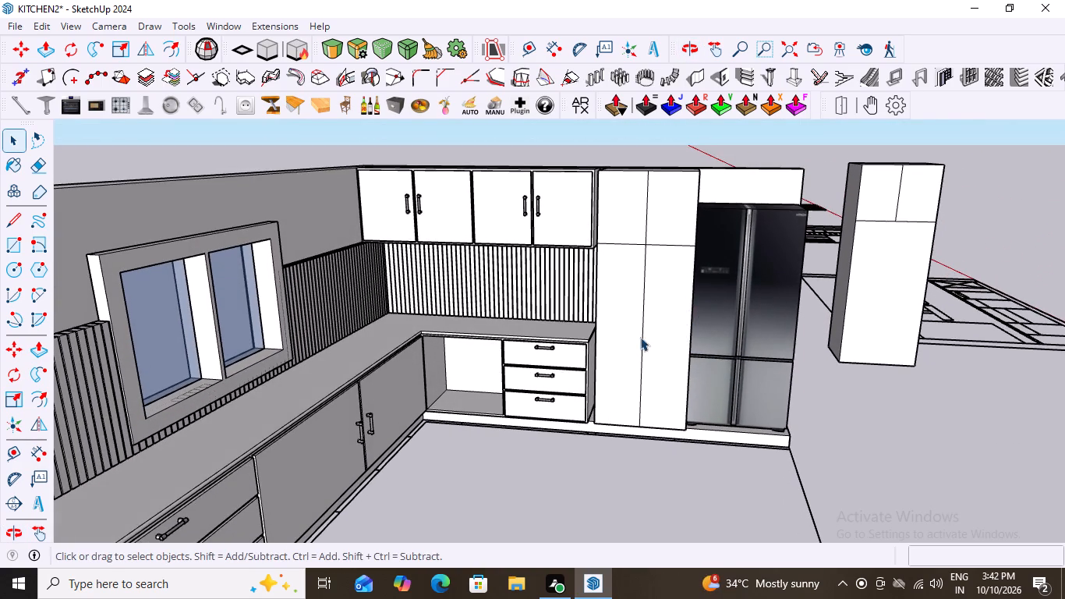
pyautogui.scroll(-5, 638, 337)
pyautogui.moveTo(642, 326); pyautogui.dragTo(632, 487, button='middle')
pyautogui.scroll(2, 655, 324)
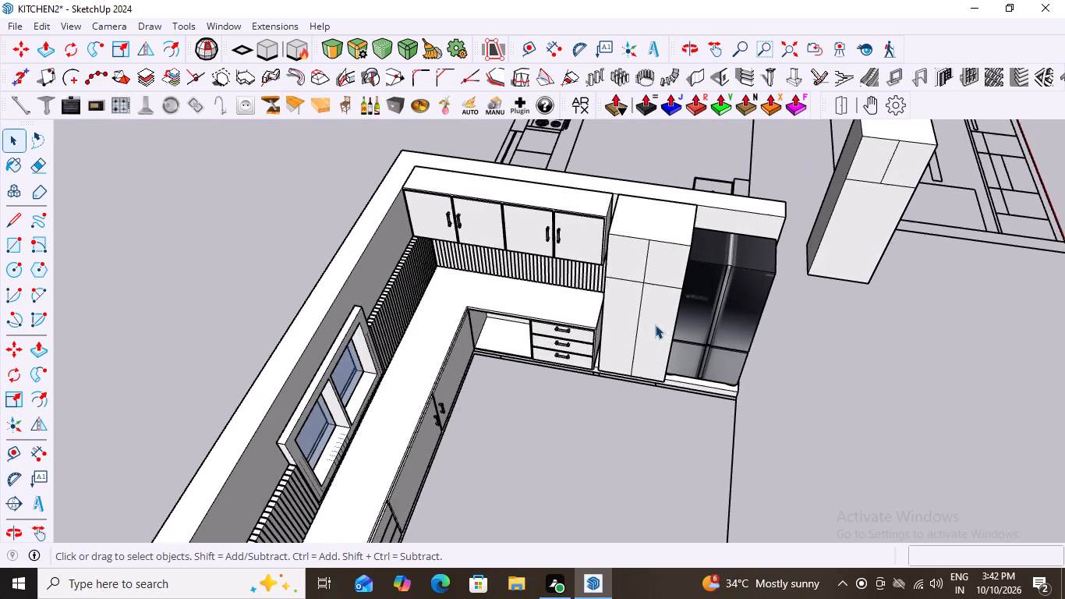
pyautogui.scroll(1, 655, 324)
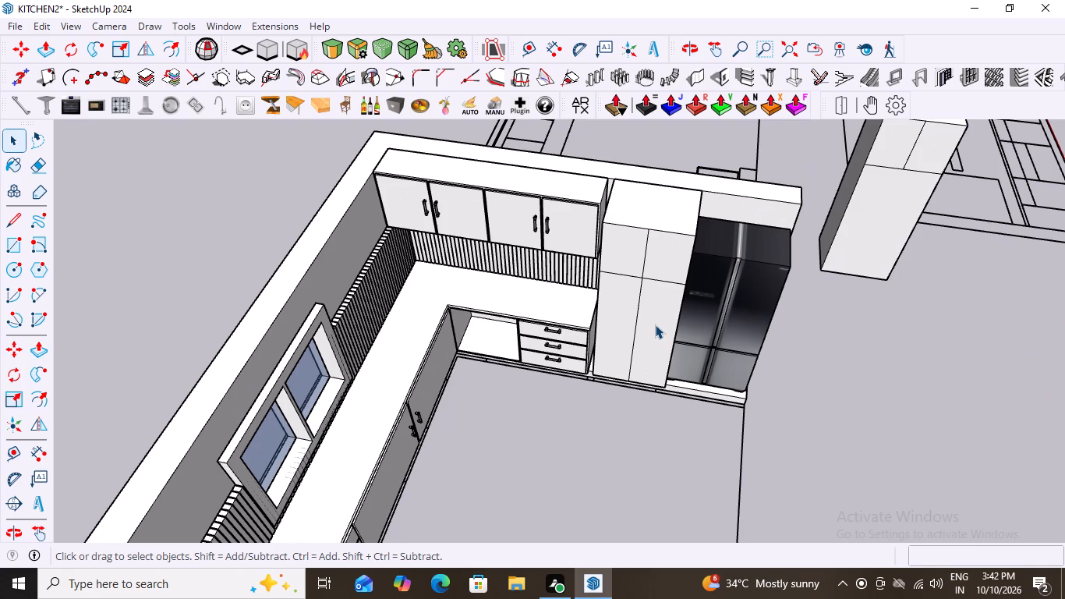
pyautogui.scroll(-6, 655, 324)
pyautogui.moveTo(680, 333); pyautogui.dragTo(437, 271, button='middle')
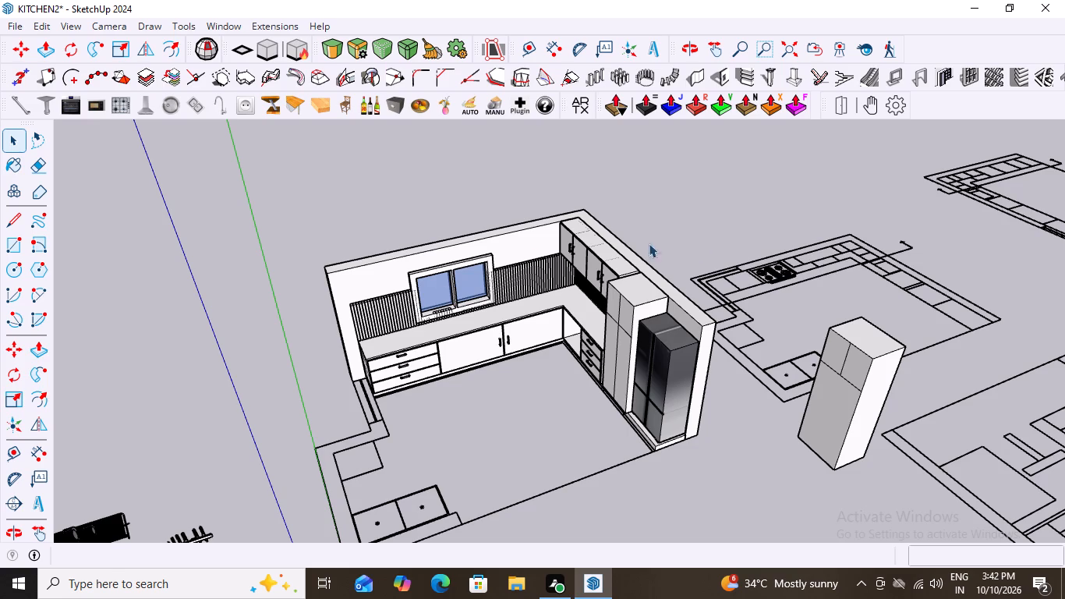
# Delete the spare tall cabinet standing apart from the kitchen, beyond the refrigerator wall.
pyautogui.scroll(-3, 611, 256)
pyautogui.scroll(-2, 619, 319)
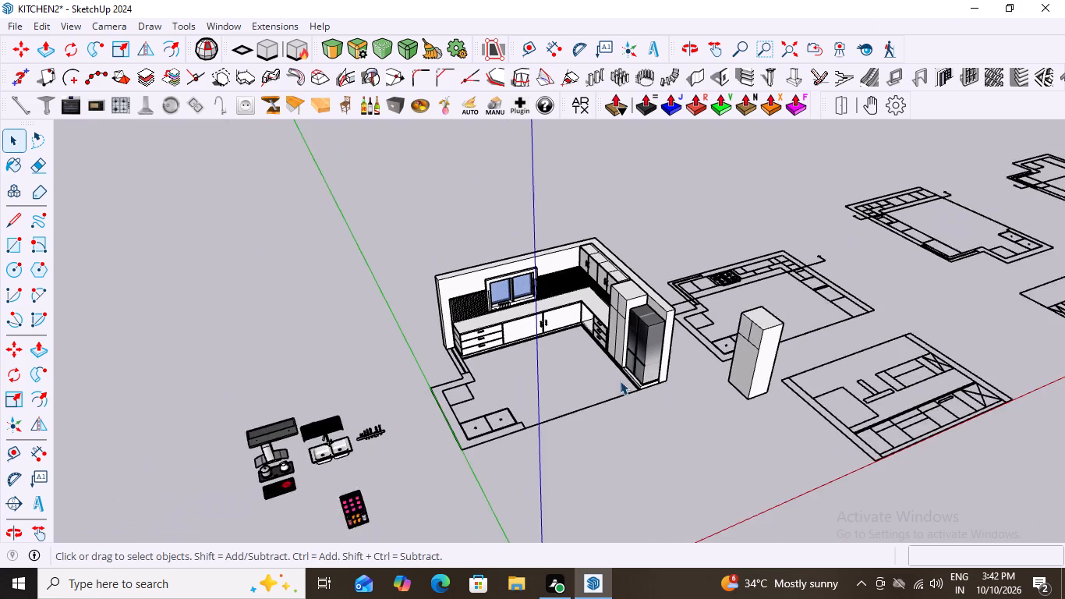
pyautogui.moveTo(635, 381); pyautogui.dragTo(727, 360, button='middle')
pyautogui.scroll(1, 727, 360)
pyautogui.moveTo(550, 313); pyautogui.dragTo(646, 332, button='middle')
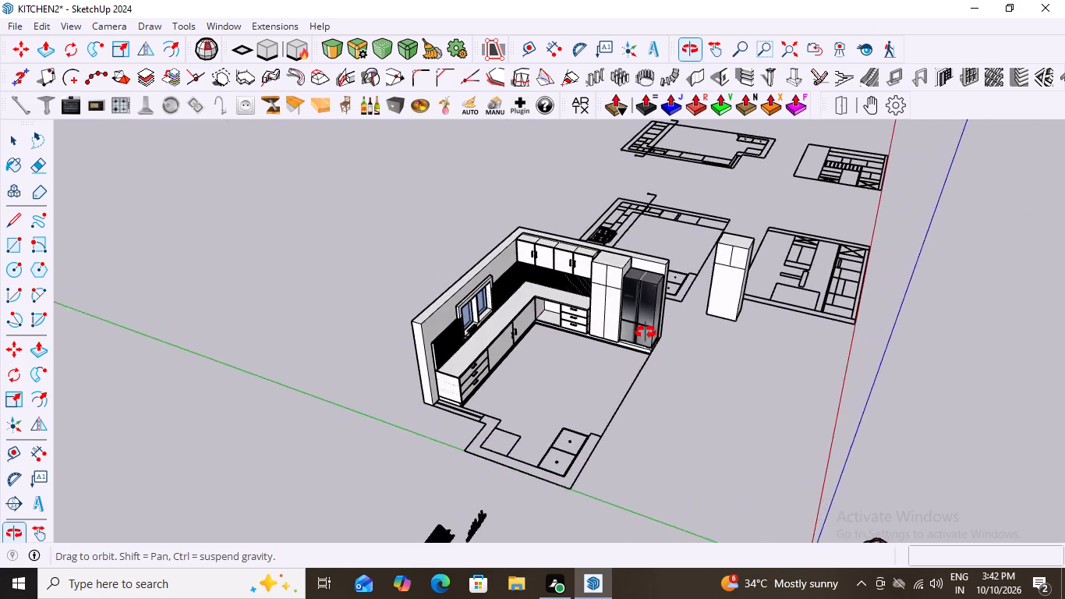
pyautogui.moveTo(646, 332); pyautogui.dragTo(648, 332, button='middle')
pyautogui.scroll(1, 648, 332)
pyautogui.scroll(2, 581, 292)
pyautogui.scroll(-4, 573, 302)
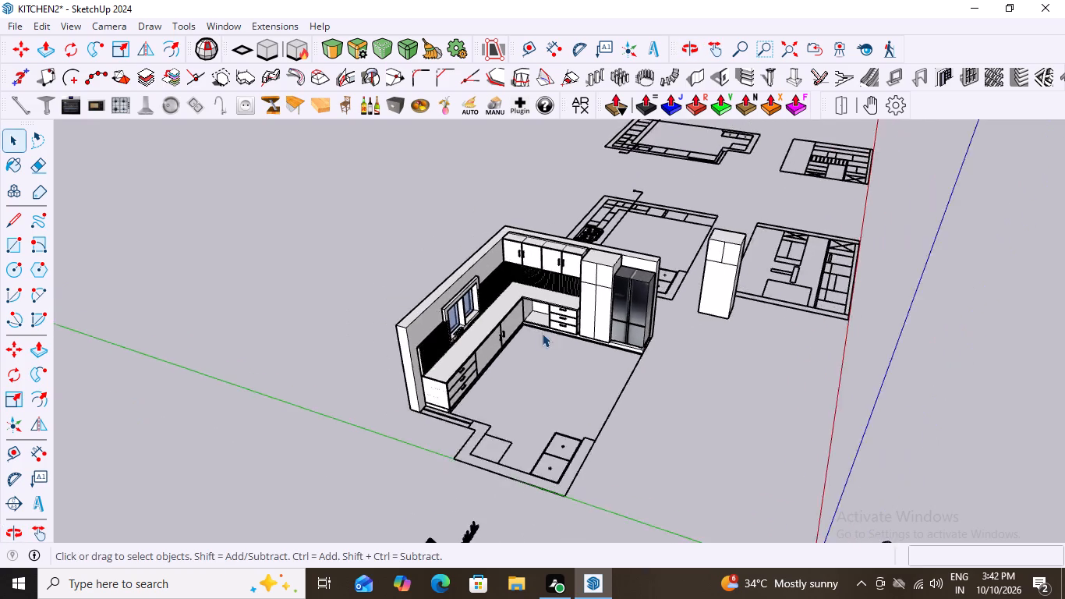
pyautogui.scroll(-2, 542, 333)
pyautogui.moveTo(542, 352); pyautogui.dragTo(476, 313, button='middle')
pyautogui.scroll(6, 585, 305)
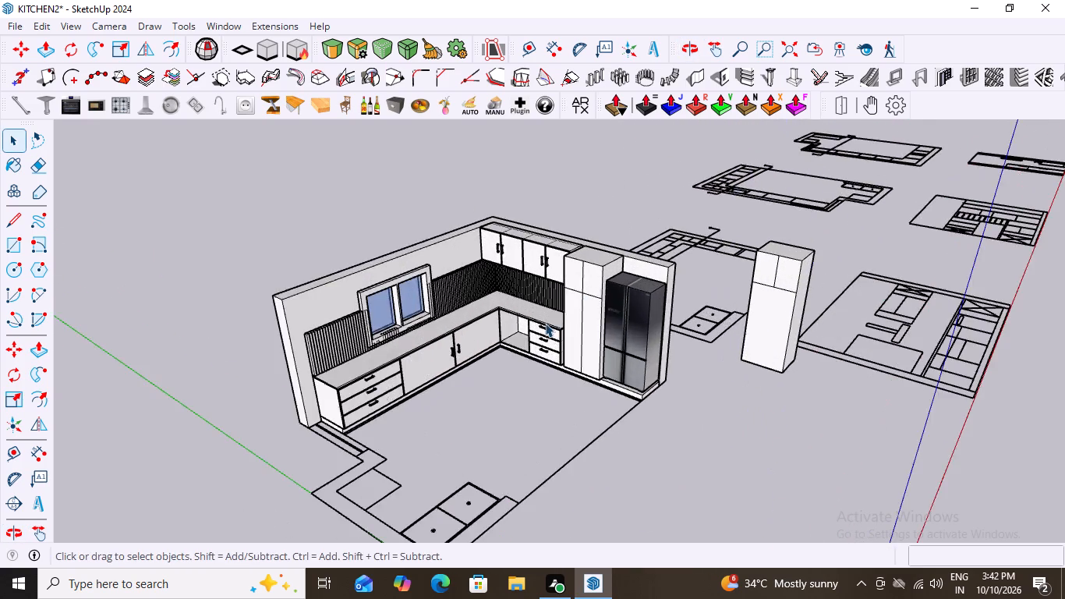
pyautogui.moveTo(545, 322); pyautogui.dragTo(584, 329, button='middle')
pyautogui.click(759, 271)
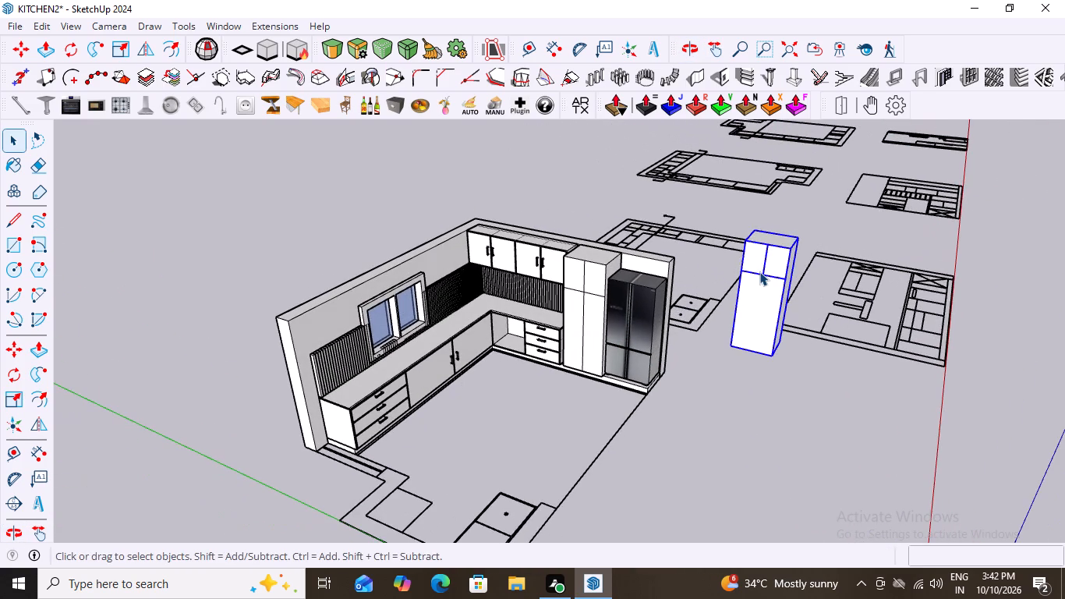
pyautogui.press('Delete')
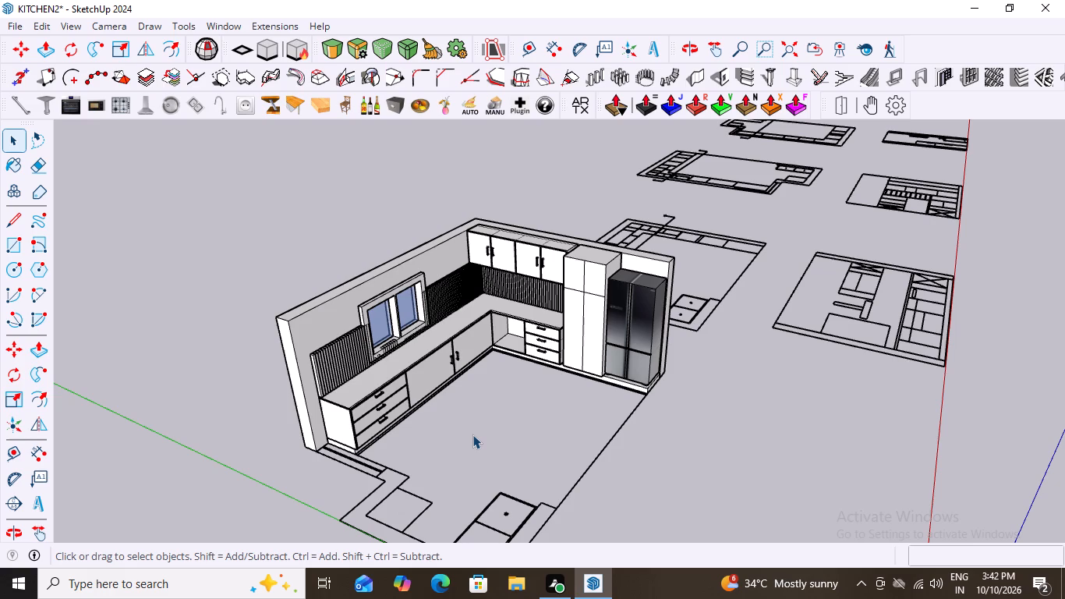
# Open the tall cabinet beside the refrigerator for editing and select its upper door face nearest the wall cabinets.
pyautogui.scroll(2, 599, 250)
pyautogui.moveTo(576, 288); pyautogui.dragTo(586, 289, button='middle')
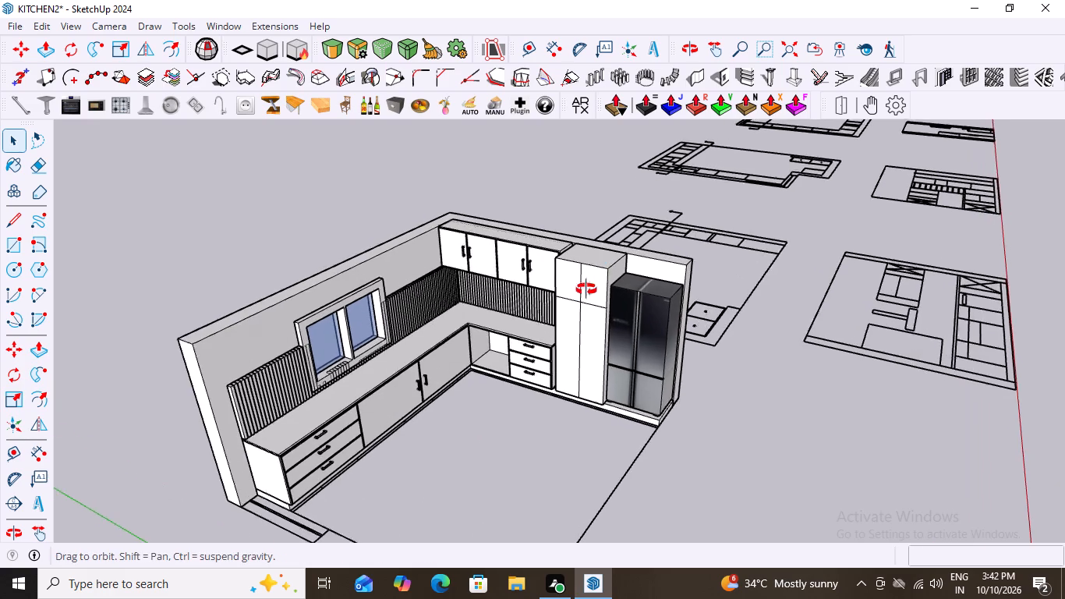
pyautogui.moveTo(586, 289); pyautogui.dragTo(628, 301, button='middle')
pyautogui.scroll(2, 582, 257)
pyautogui.moveTo(593, 333); pyautogui.dragTo(655, 342, button='middle')
pyautogui.scroll(2, 567, 299)
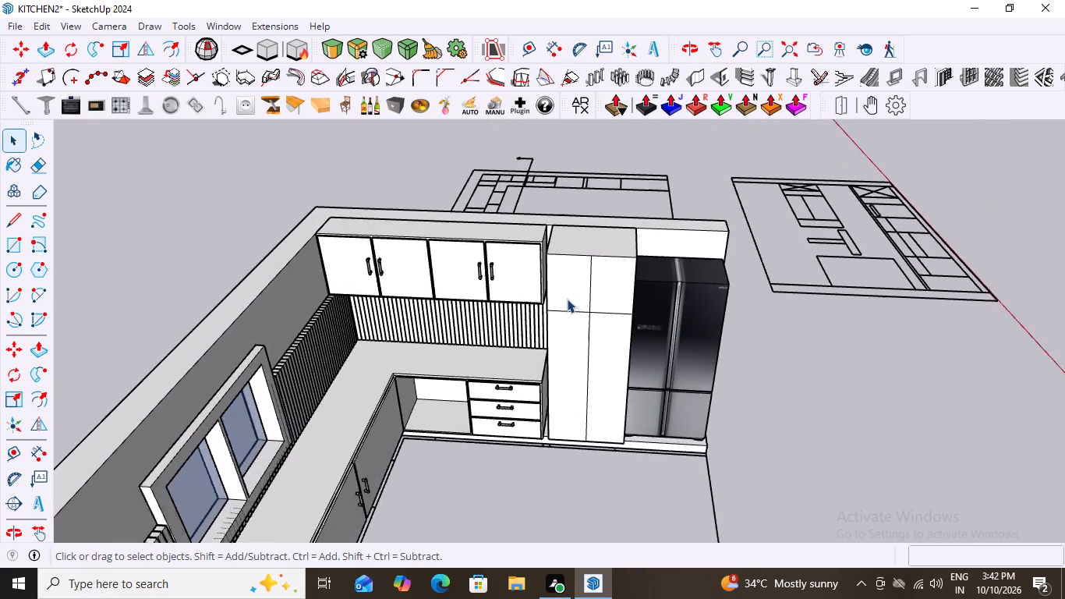
pyautogui.scroll(4, 567, 299)
pyautogui.click(578, 274)
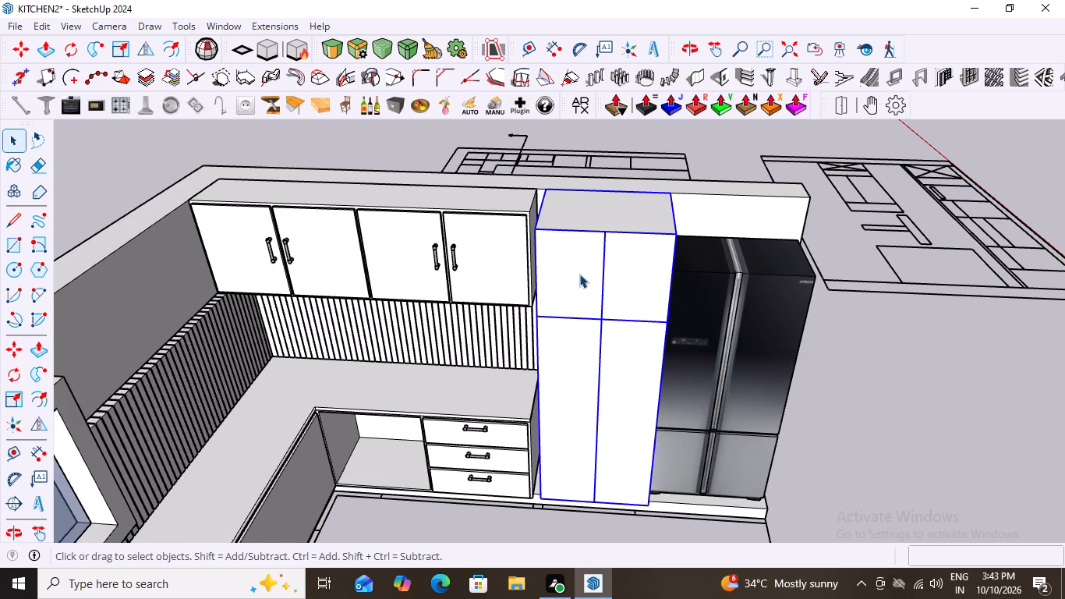
pyautogui.scroll(2, 579, 274)
pyautogui.doubleClick(575, 268)
pyautogui.click(575, 268)
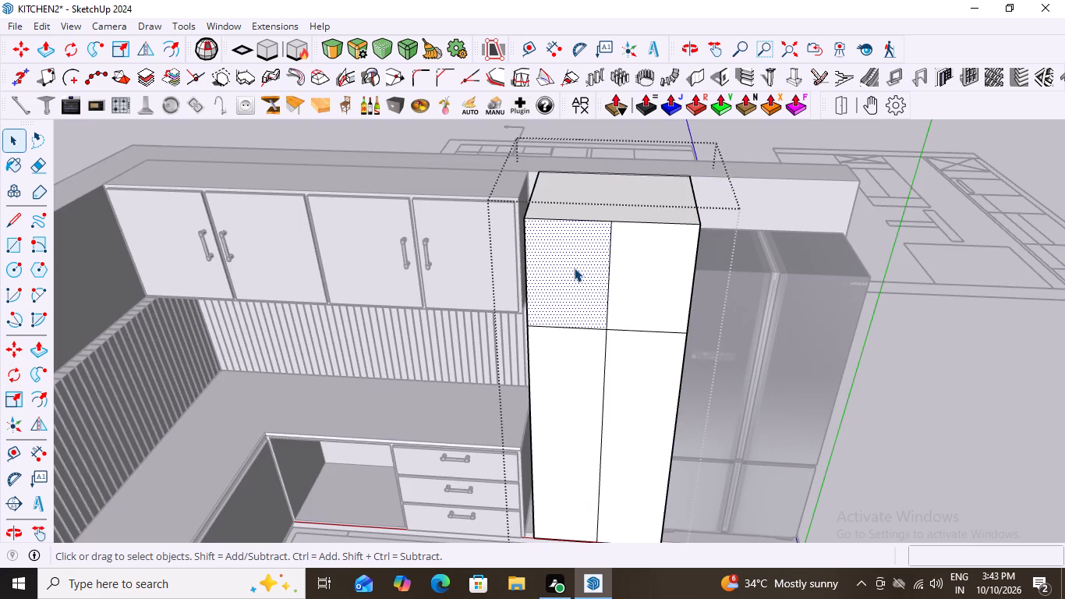
pyautogui.scroll(3, 574, 268)
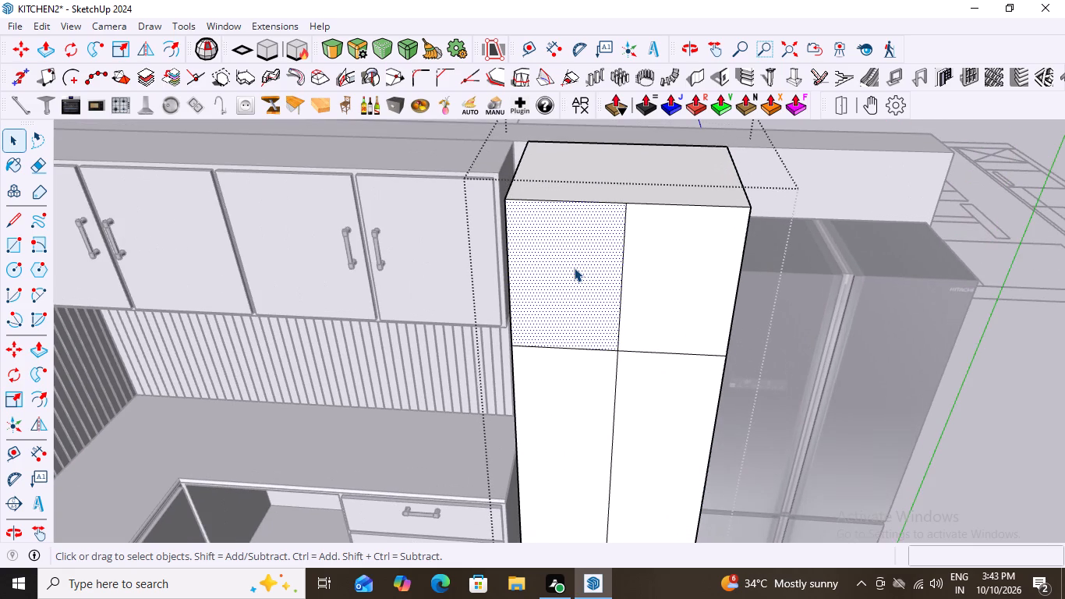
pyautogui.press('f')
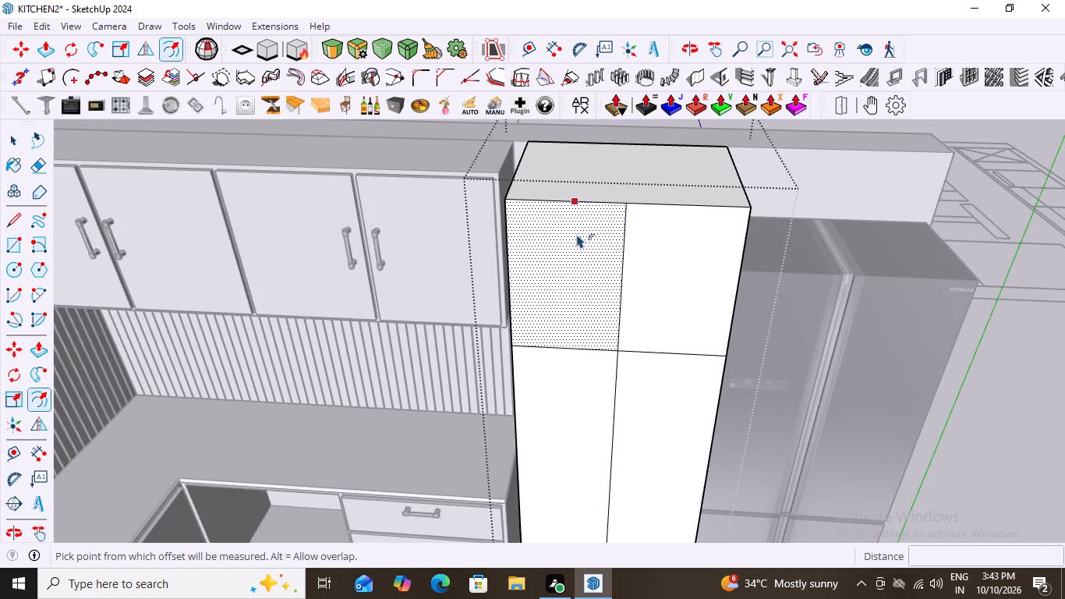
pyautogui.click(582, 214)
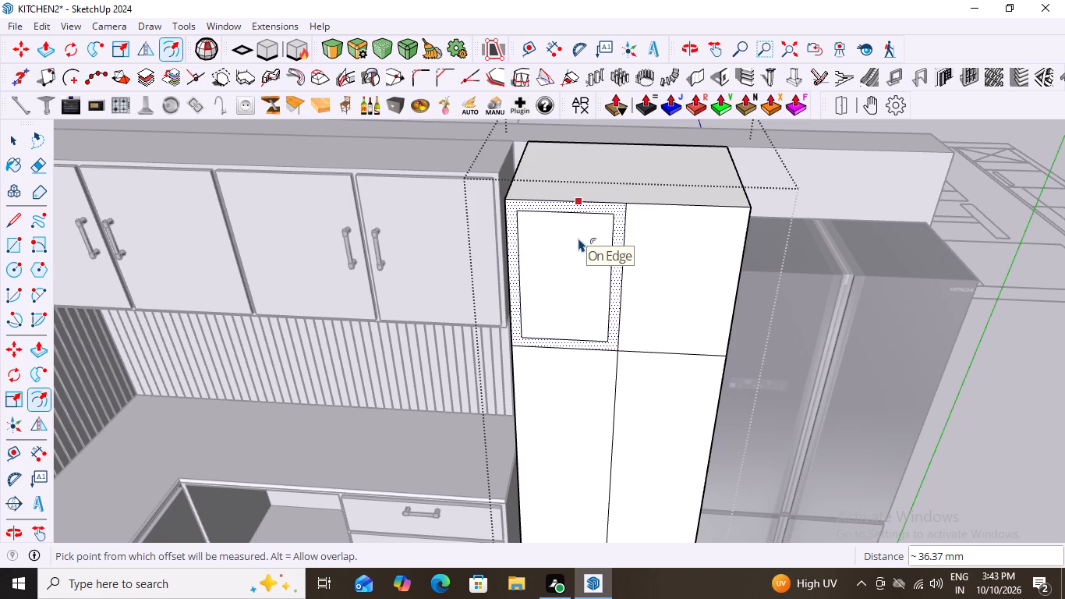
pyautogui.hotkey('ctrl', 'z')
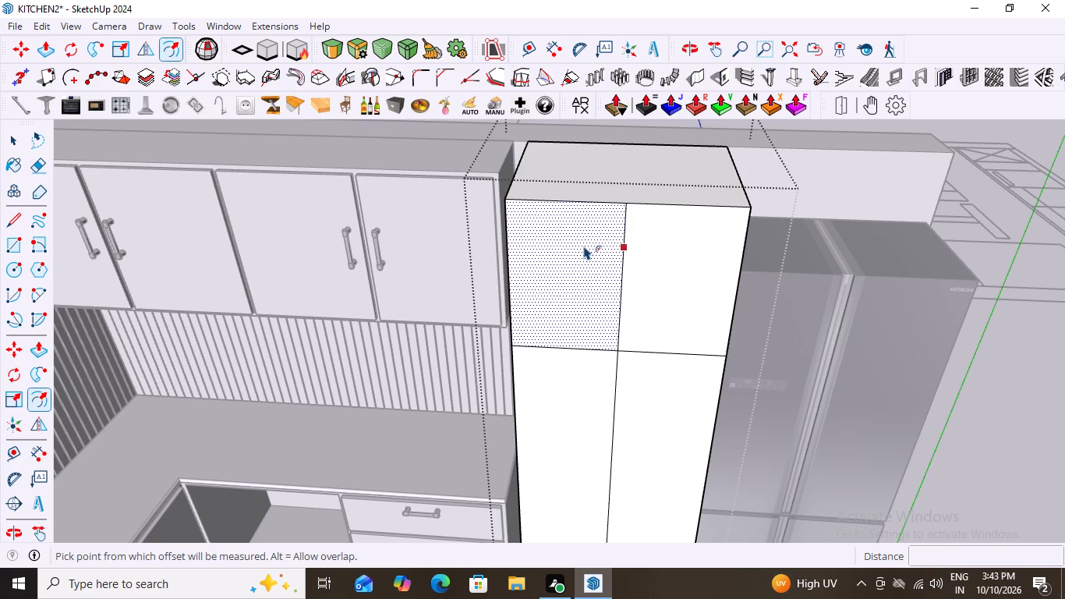
# Offset the outline of the tall cabinet's upper door face nearest the wall cabinets inward by 18 mm.
pyautogui.press('f')
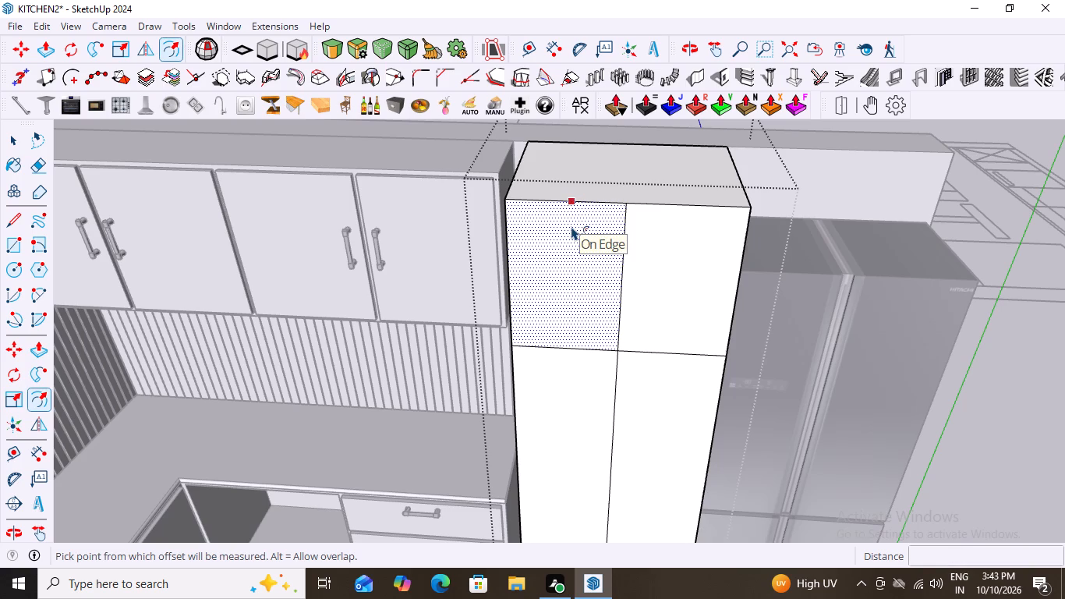
pyautogui.click(571, 226)
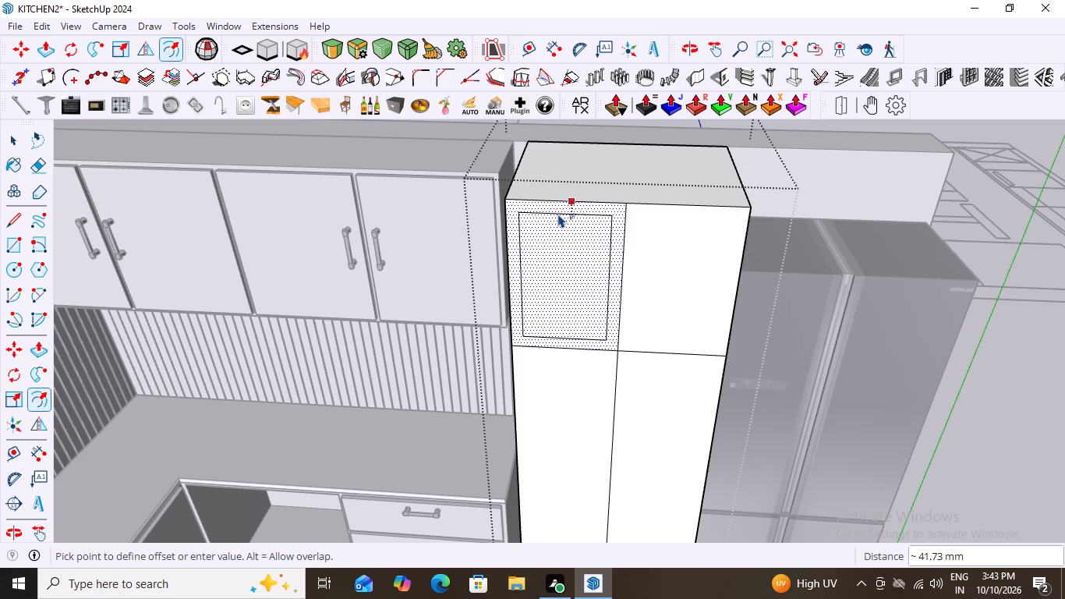
pyautogui.press('1')
pyautogui.press('8')
pyautogui.write('mm')
pyautogui.press('Return')
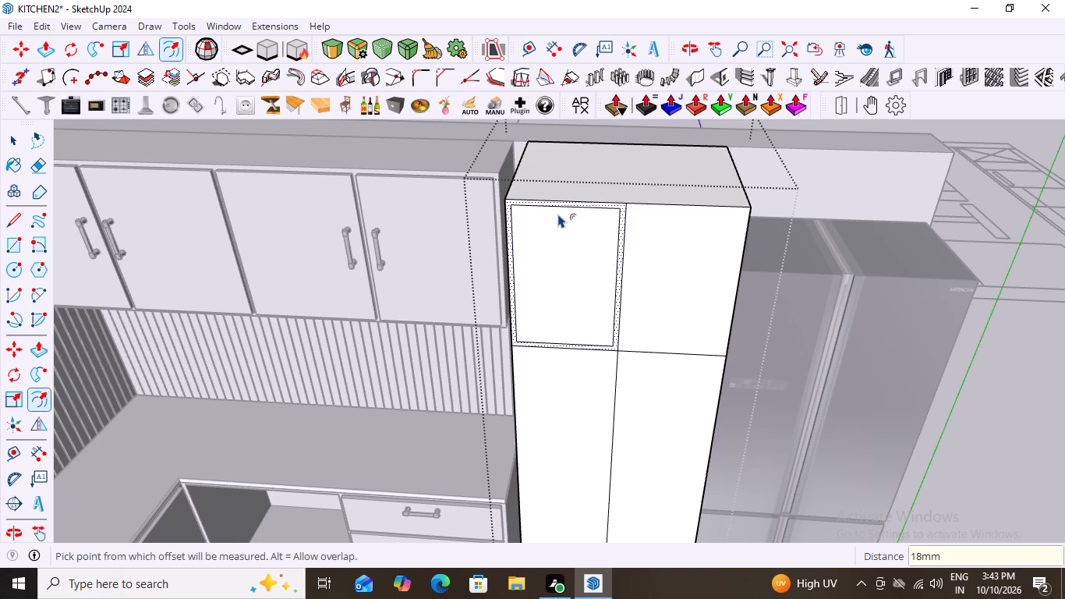
pyautogui.press('space')
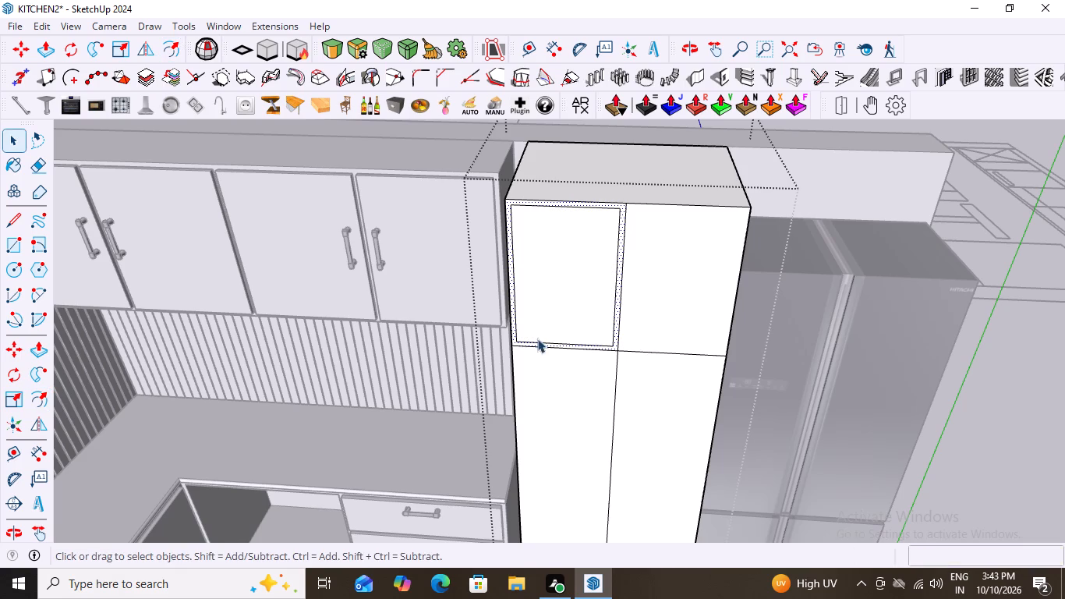
# Offset the outline of the tall cabinet's upper door face nearest the refrigerator inward by 18 mm.
pyautogui.scroll(-6, 529, 366)
pyautogui.click(610, 304)
pyautogui.scroll(2, 581, 334)
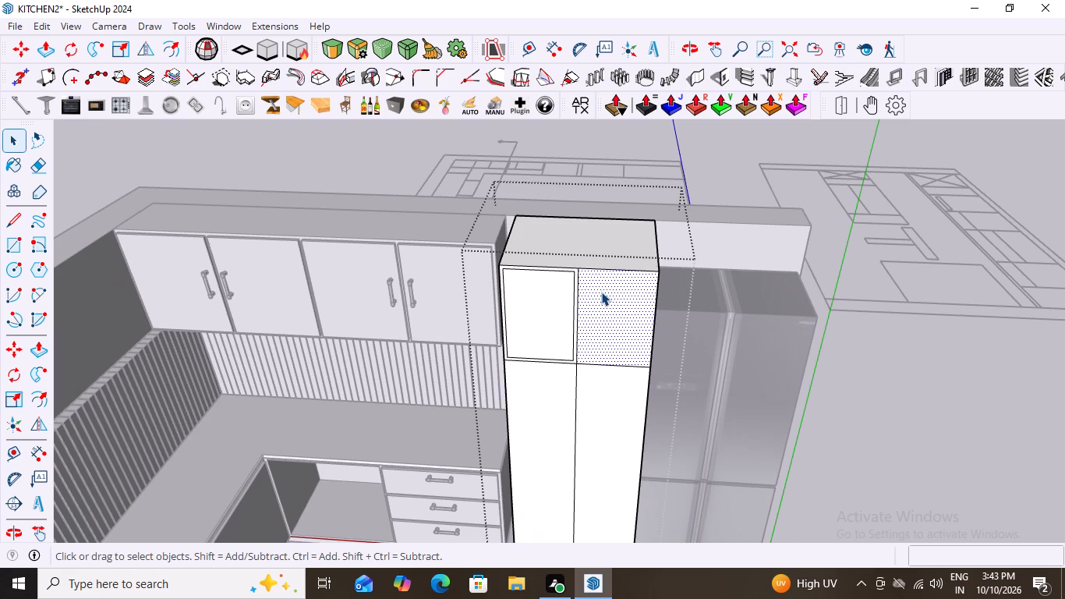
pyautogui.press('f')
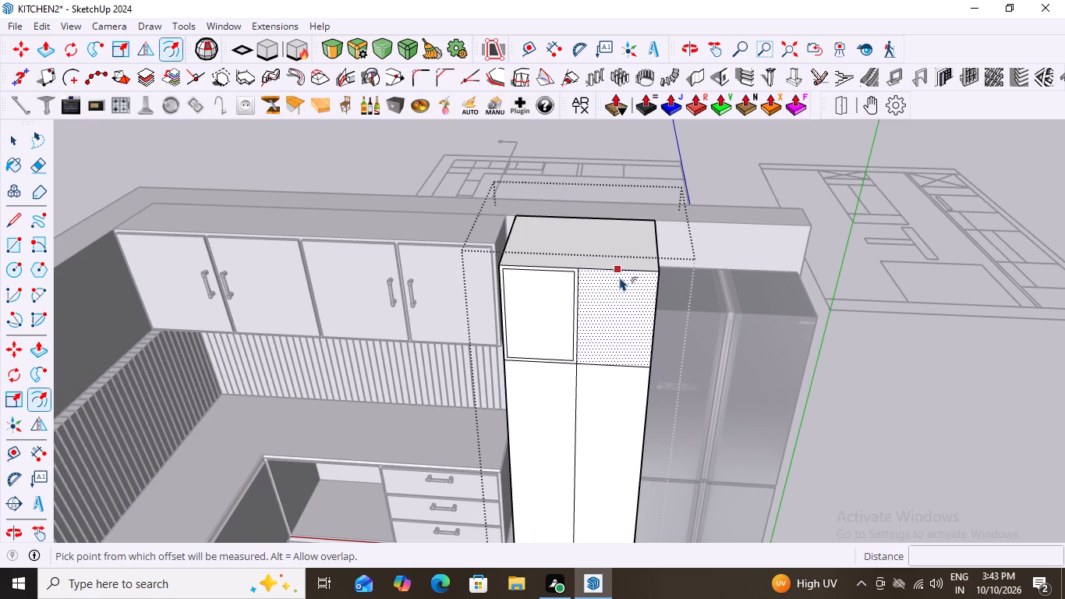
pyautogui.click(621, 278)
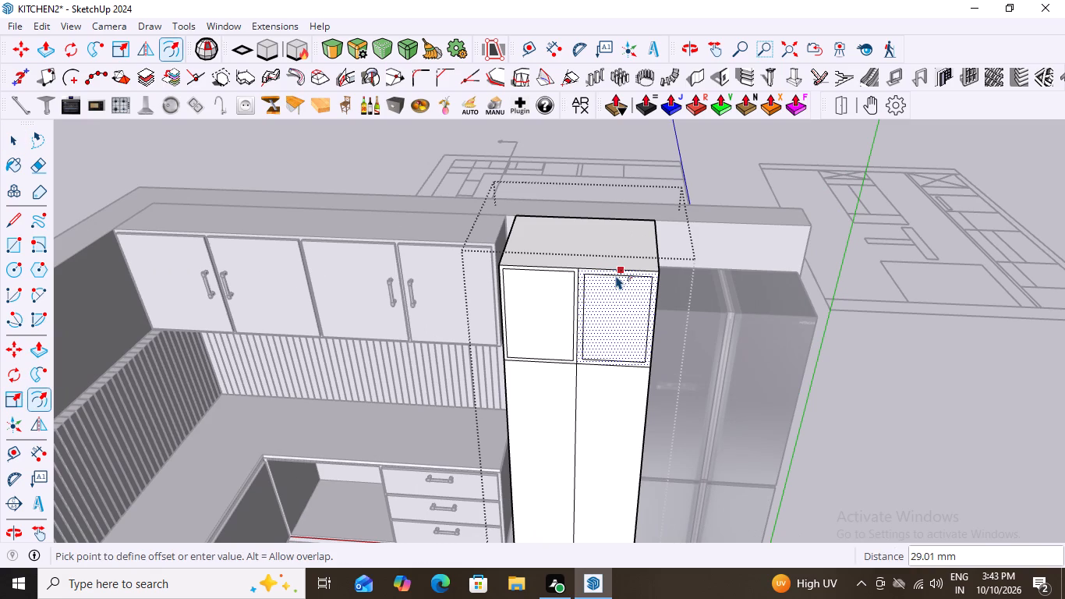
pyautogui.write('18mm')
pyautogui.press('Return')
# Offset the outline of the tall cabinet's lower door face nearest the wall cabinets inward by 18 mm.
pyautogui.scroll(-1, 596, 370)
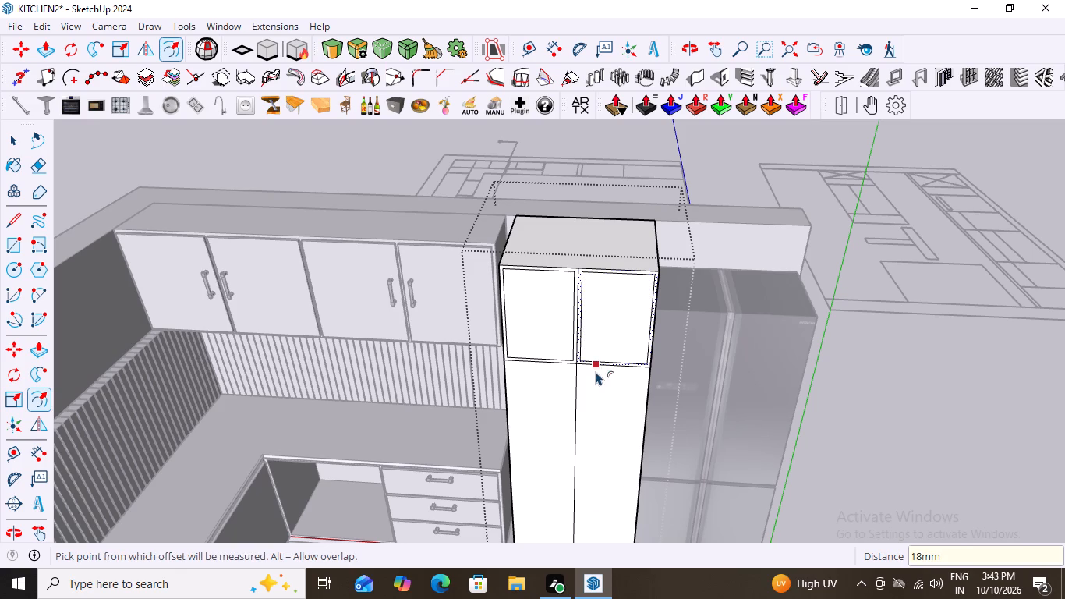
pyautogui.scroll(-6, 596, 371)
pyautogui.moveTo(653, 446); pyautogui.dragTo(680, 333, button='middle')
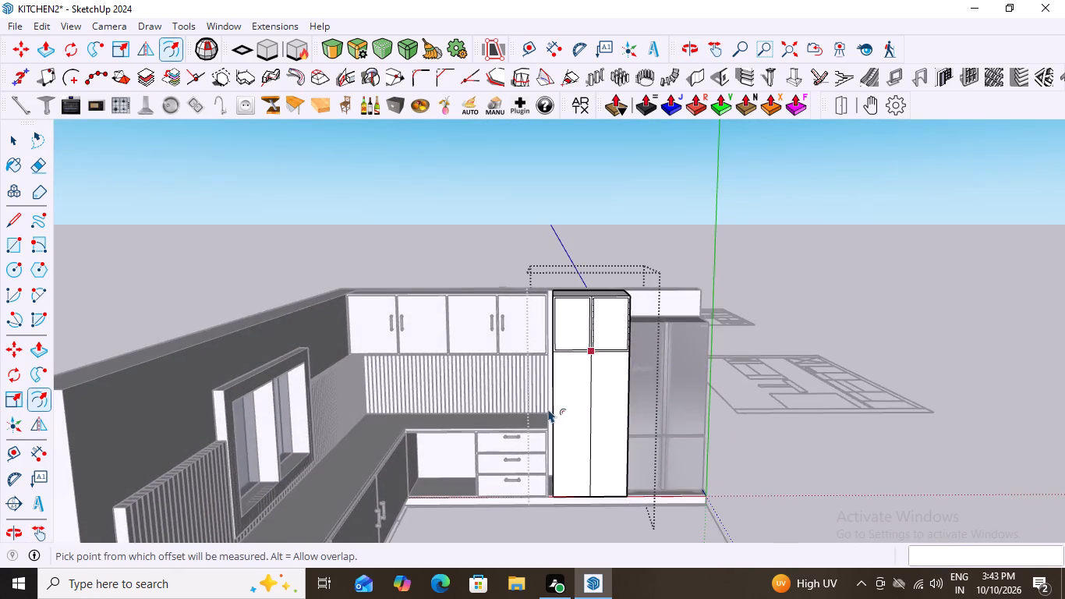
pyautogui.scroll(3, 552, 398)
pyautogui.press('space')
pyautogui.click(593, 367)
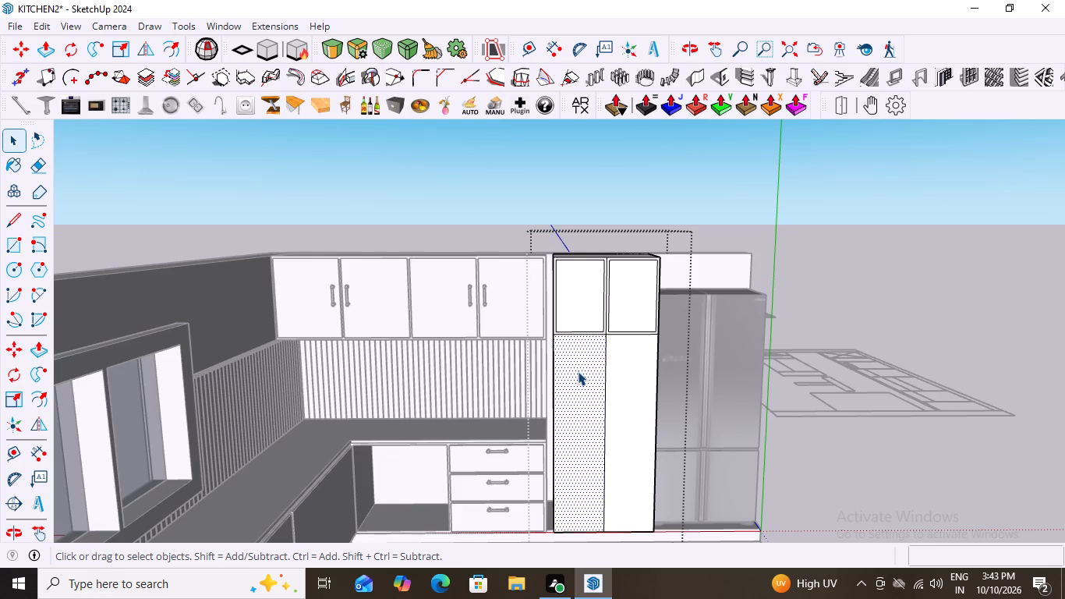
pyautogui.press('f')
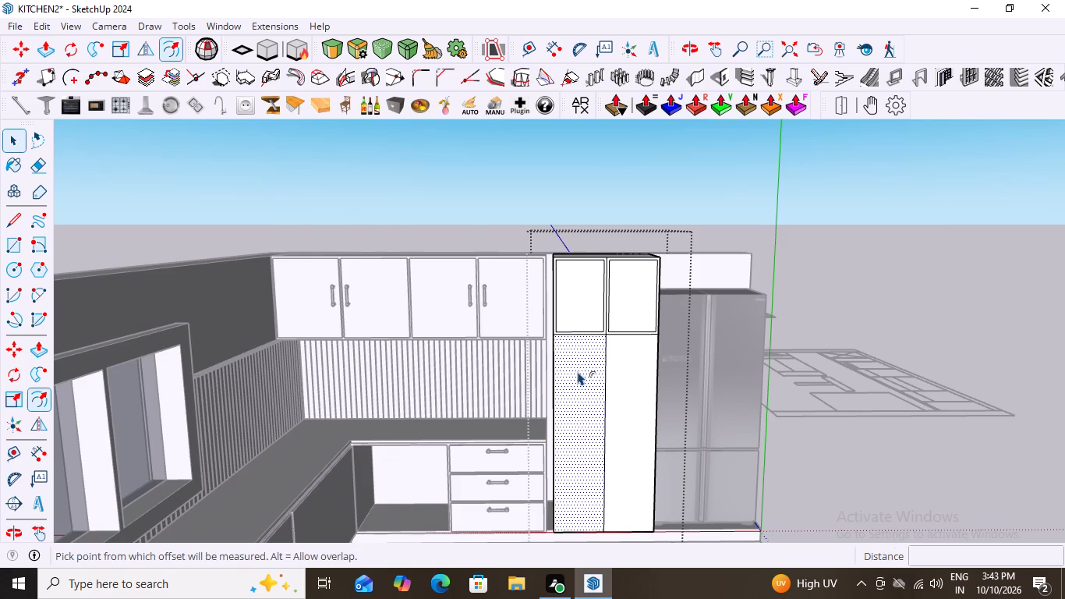
pyautogui.scroll(6, 582, 338)
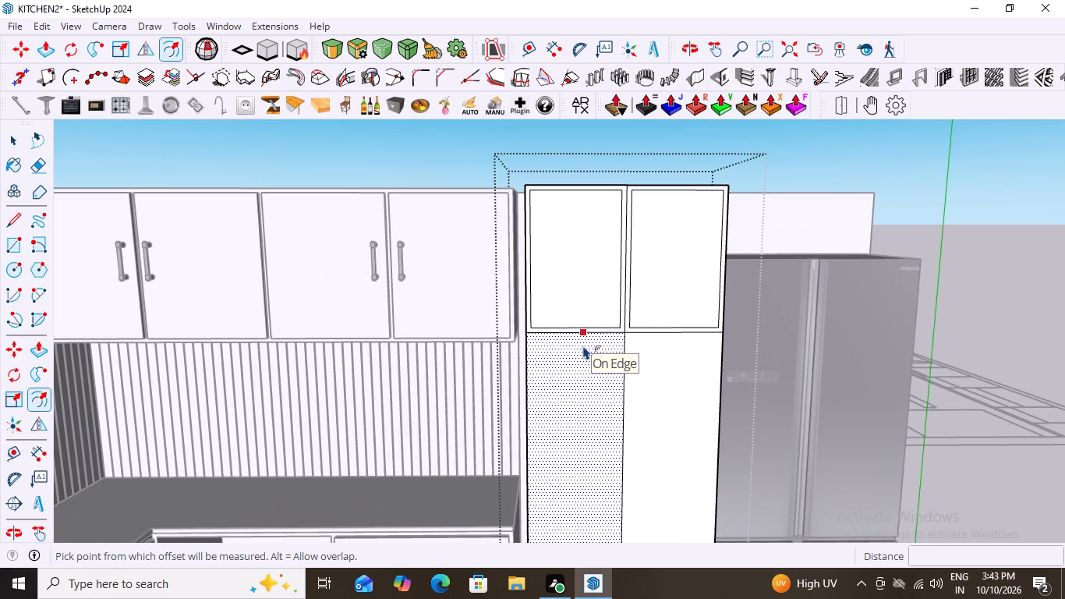
pyautogui.click(583, 346)
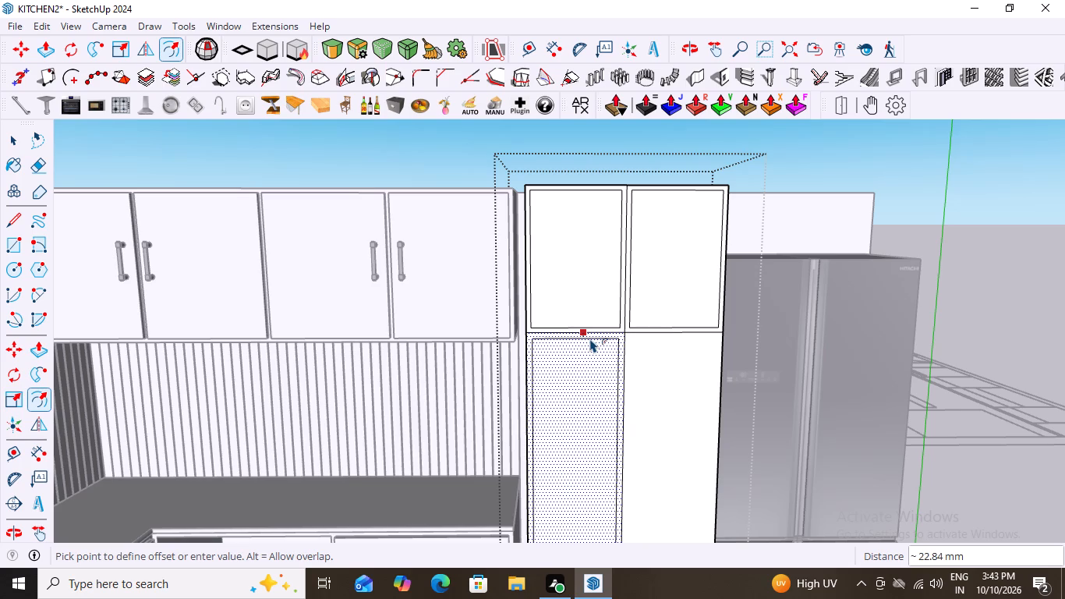
pyautogui.press('1')
pyautogui.write('8mm')
pyautogui.press('Return')
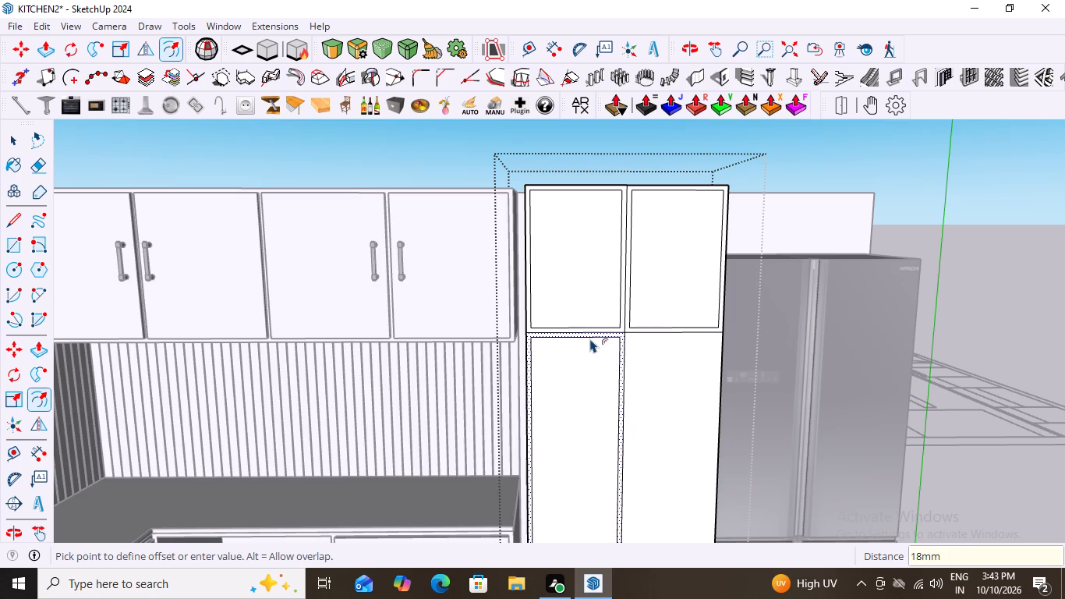
# Offset the outline of the tall cabinet's lower door face nearest the refrigerator inward by 18 mm and close the cabinet for editing.
pyautogui.scroll(-4, 531, 387)
pyautogui.press('space')
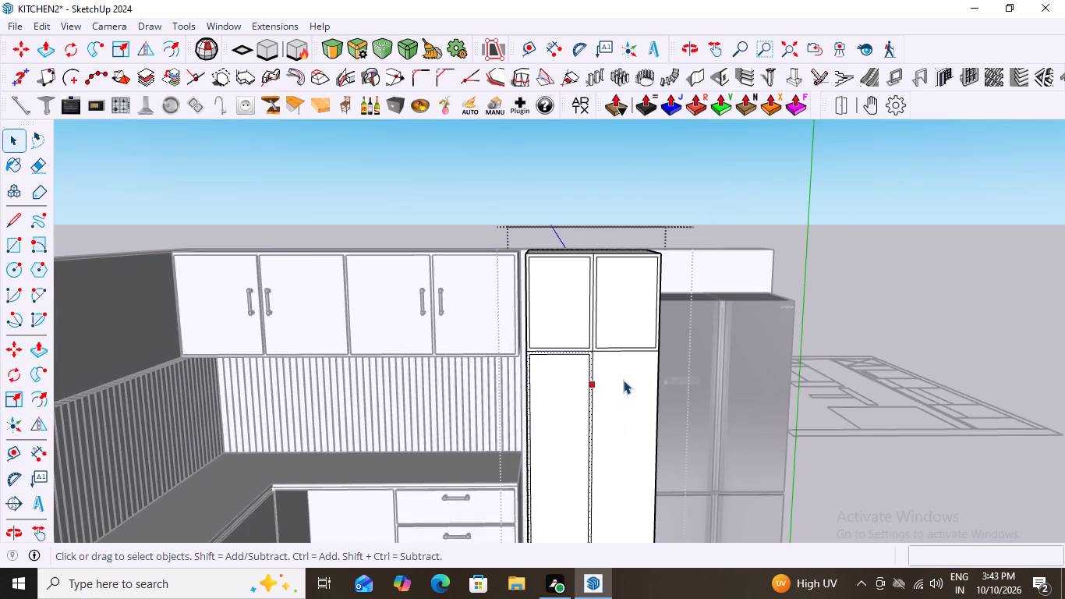
pyautogui.click(623, 380)
pyautogui.press('f')
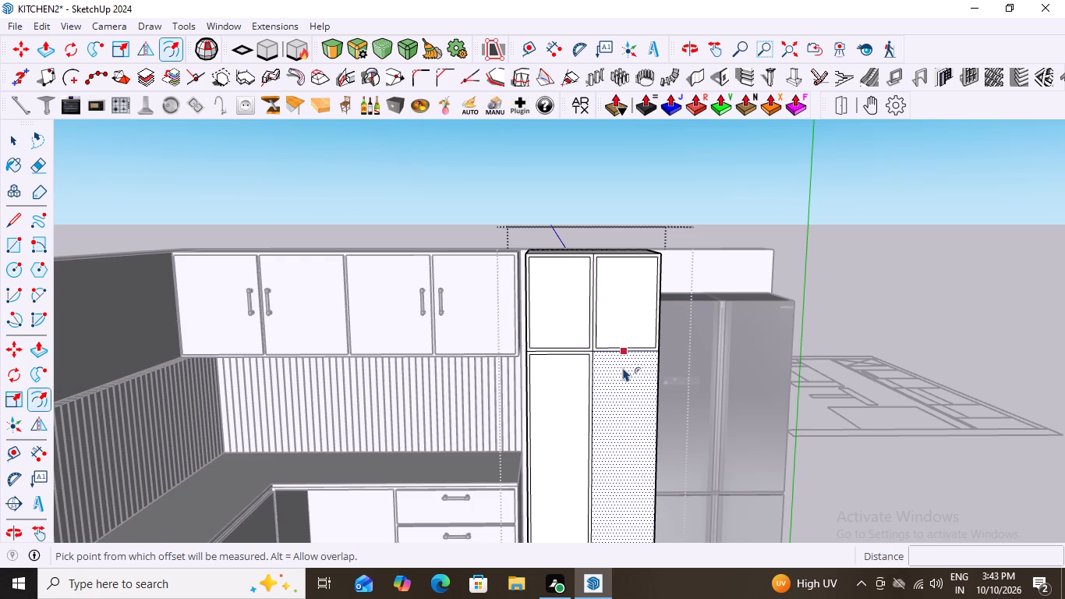
pyautogui.scroll(7, 628, 350)
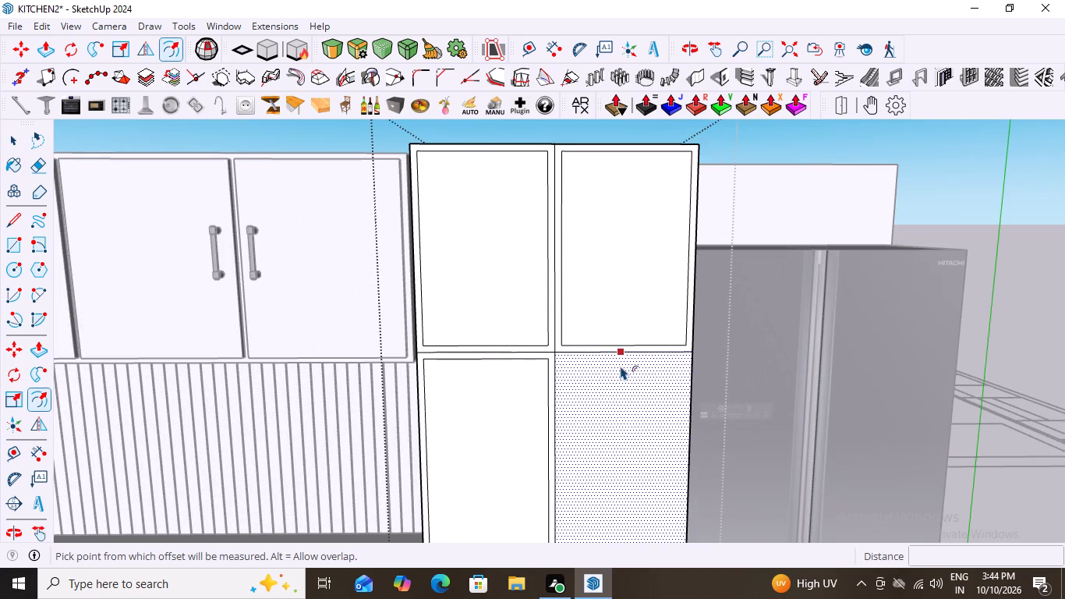
pyautogui.click(621, 366)
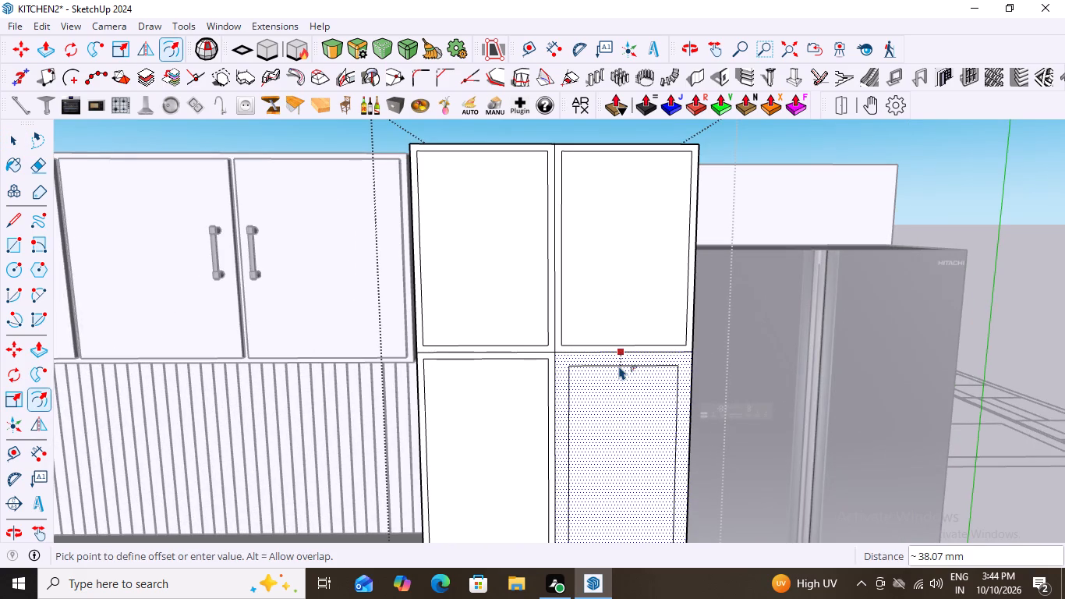
pyautogui.write('18mm')
pyautogui.press('Return')
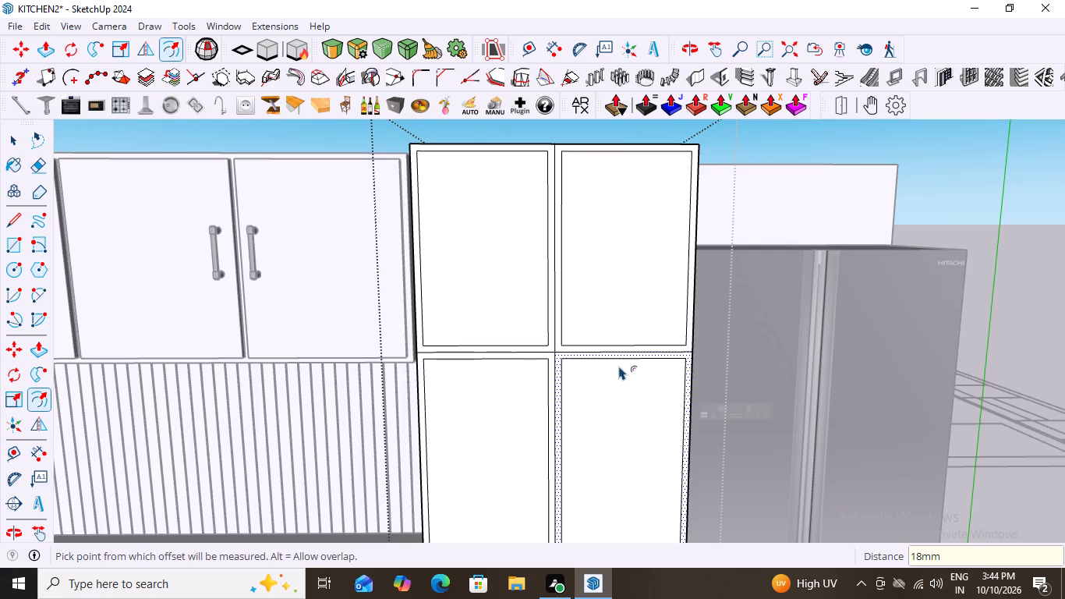
pyautogui.scroll(-13, 619, 366)
pyautogui.press('space')
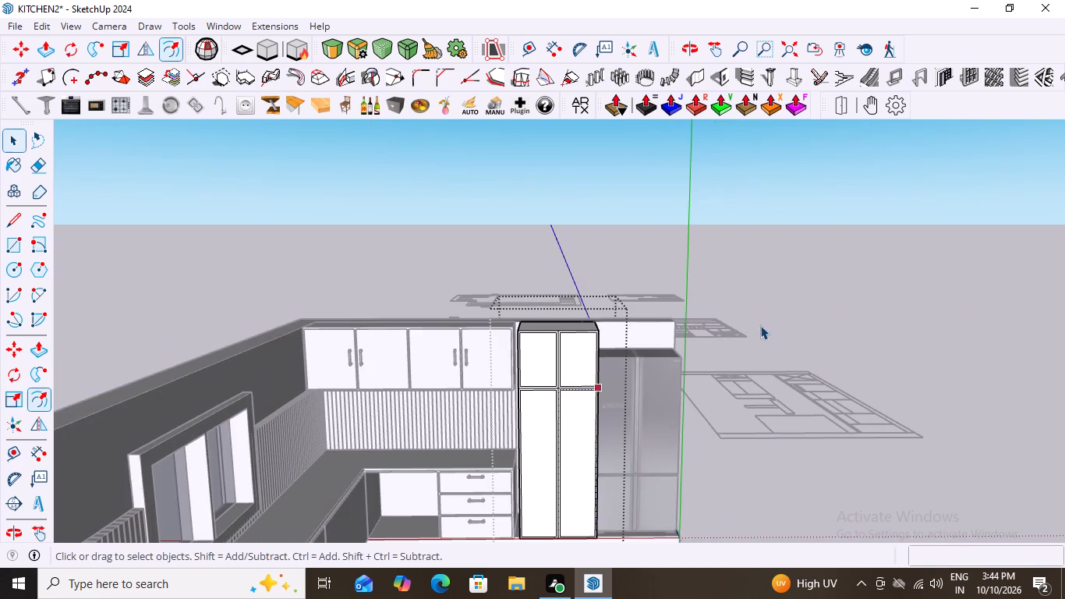
pyautogui.click(763, 314)
# Reopen the tall cabinet for editing and place a guide line 40 mm in from the rear edge of its top.
pyautogui.scroll(-2, 515, 457)
pyautogui.scroll(2, 593, 464)
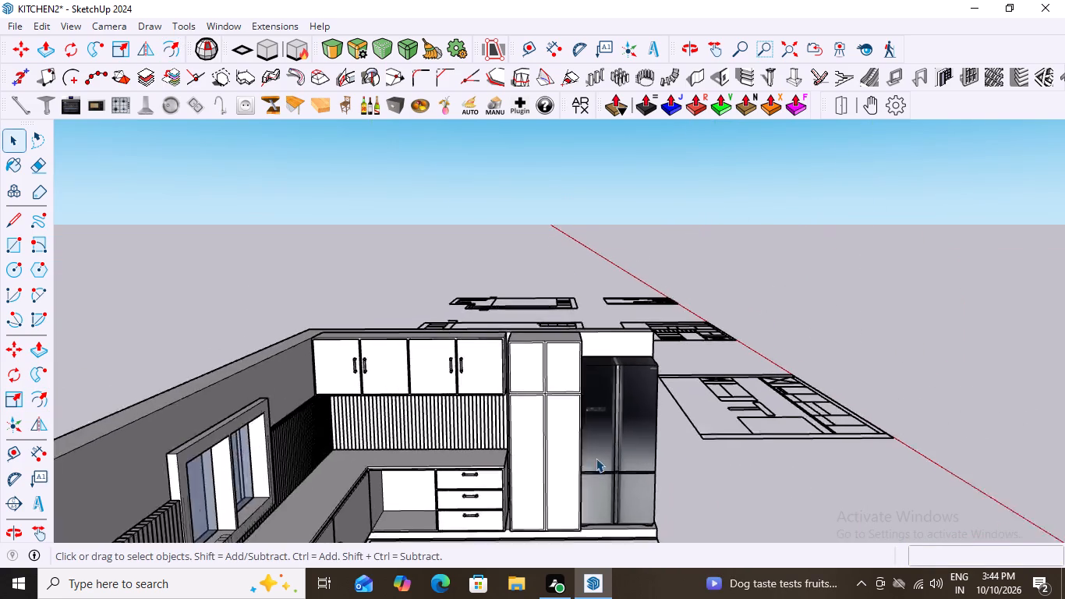
pyautogui.scroll(3, 596, 458)
pyautogui.scroll(3, 531, 416)
pyautogui.moveTo(563, 395); pyautogui.dragTo(588, 465, button='middle')
pyautogui.scroll(-1, 590, 458)
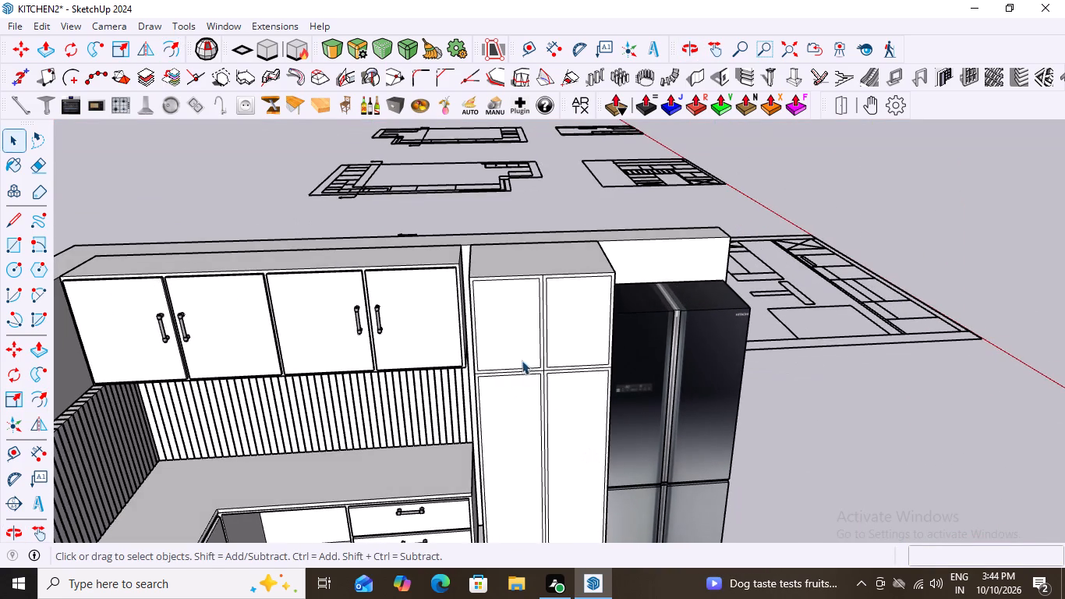
pyautogui.scroll(7, 538, 377)
pyautogui.click(494, 292)
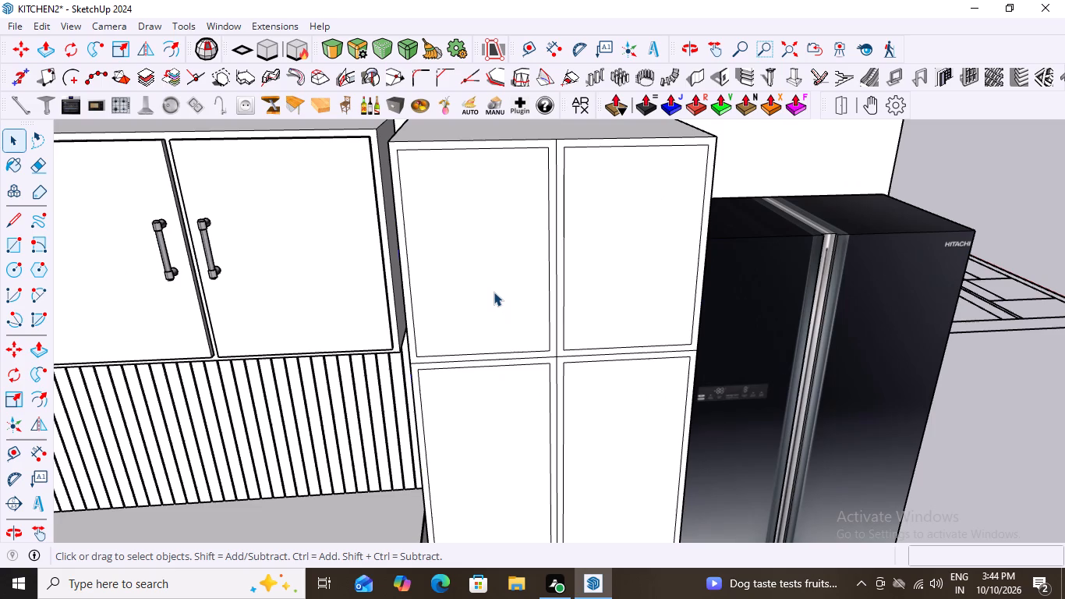
pyautogui.doubleClick(494, 285)
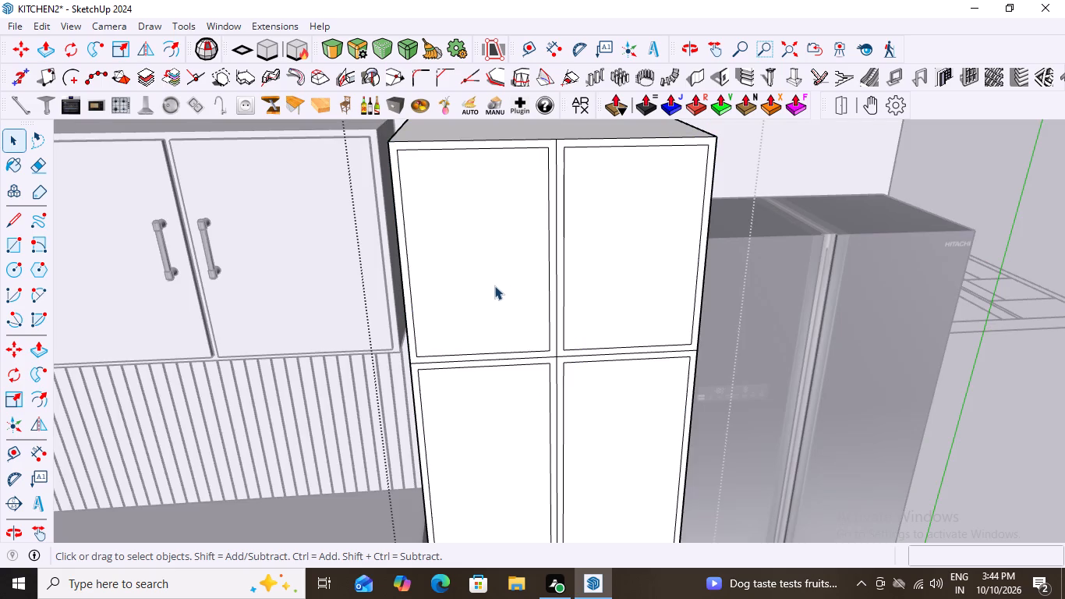
pyautogui.click(494, 285)
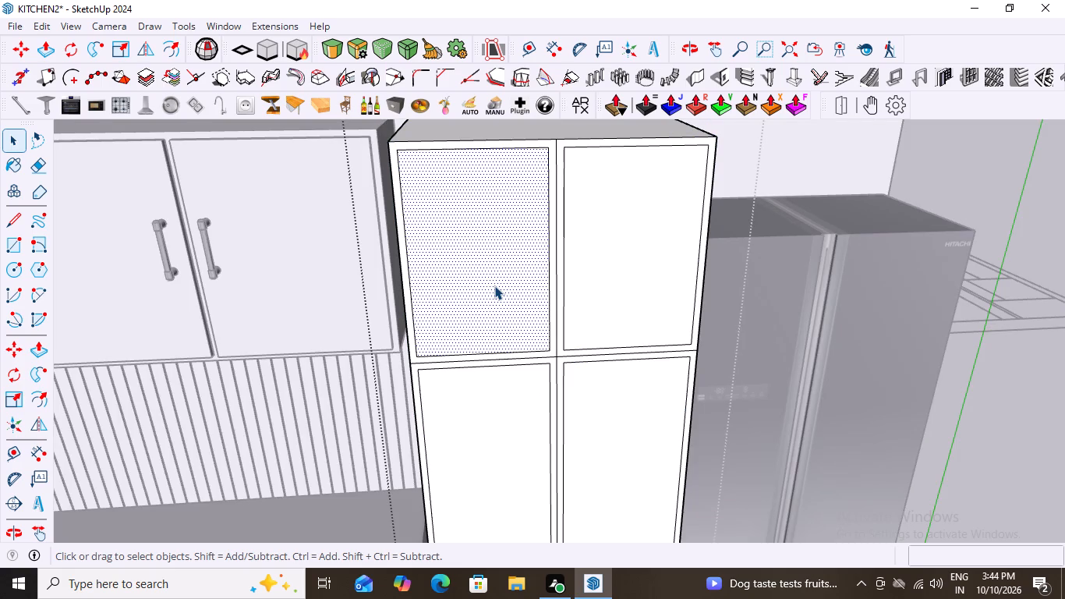
pyautogui.scroll(-8, 508, 383)
pyautogui.moveTo(480, 307); pyautogui.dragTo(504, 388, button='middle')
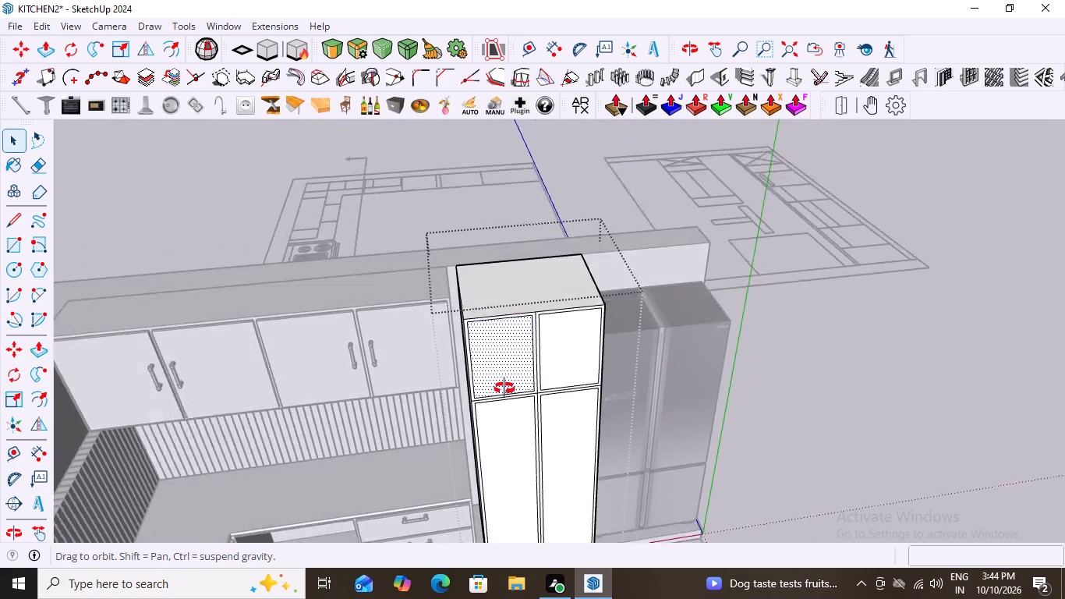
pyautogui.moveTo(504, 388); pyautogui.dragTo(504, 392, button='middle')
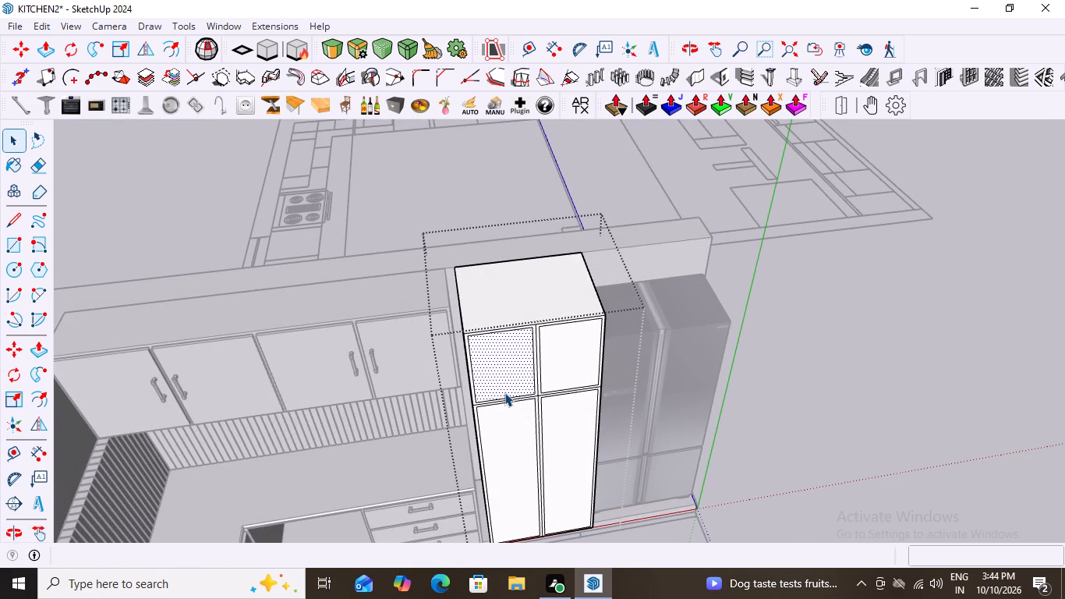
pyautogui.press('t')
pyautogui.click(496, 261)
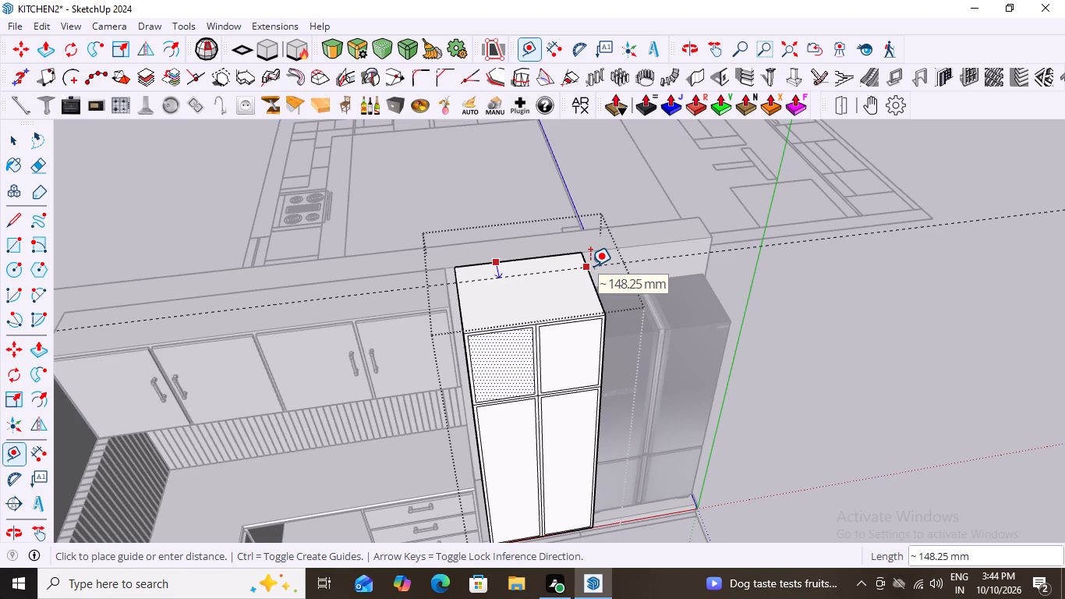
pyautogui.write('30')
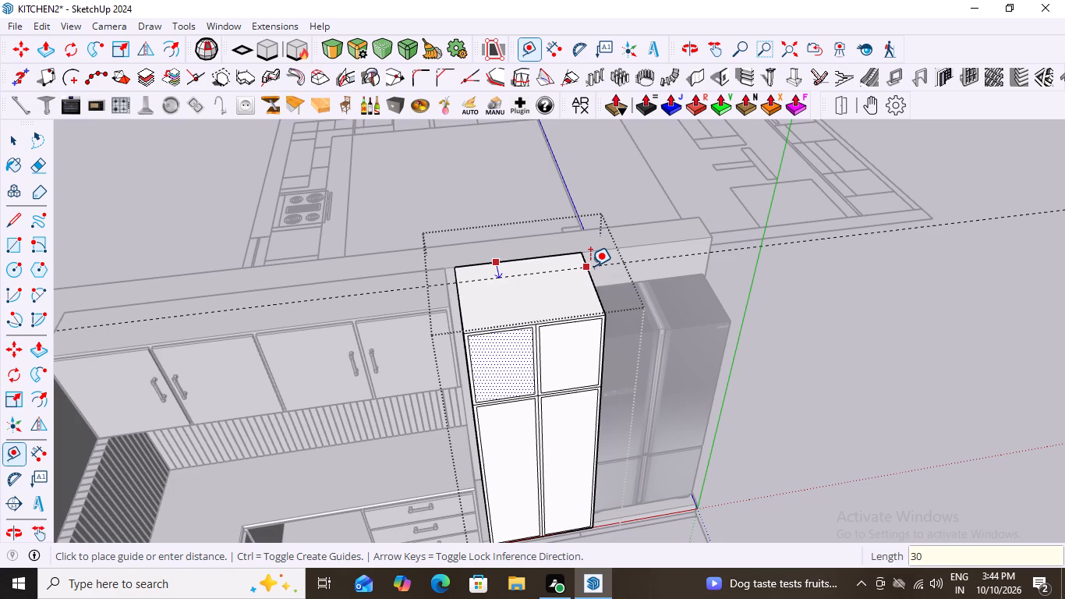
pyautogui.write('mm')
pyautogui.press('Return')
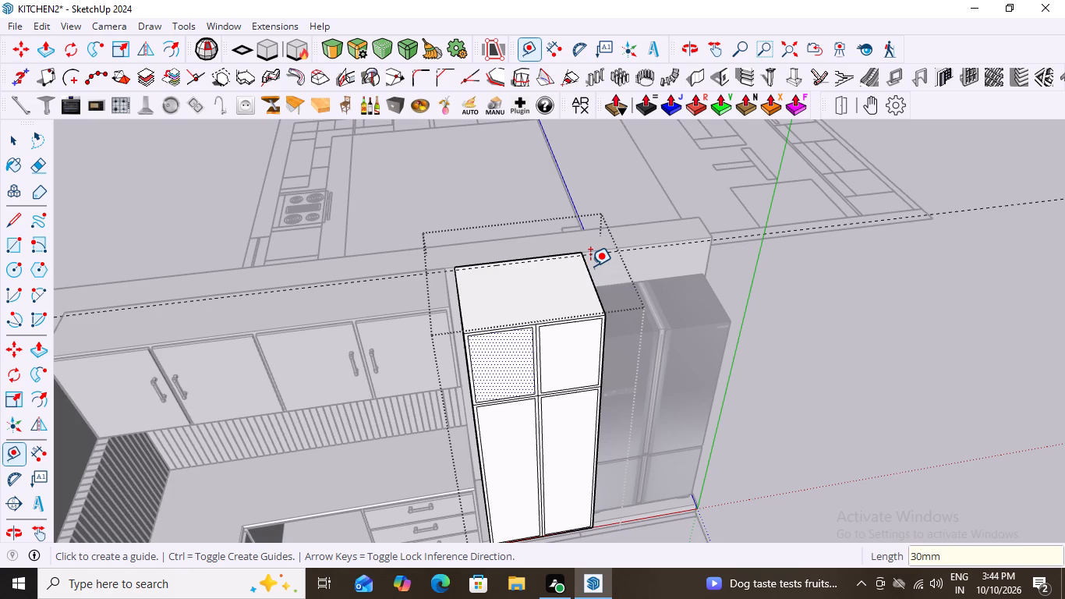
pyautogui.write('40')
pyautogui.write('mm')
pyautogui.press('Return')
pyautogui.press('space')
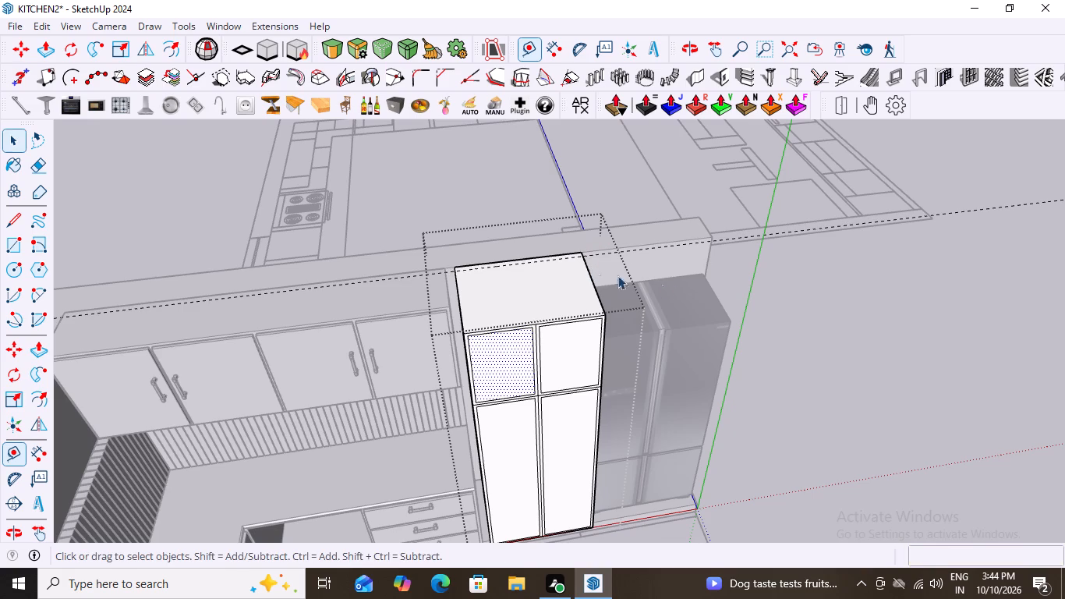
# Push the inner face of the upper compartment nearest the wall cabinets 540 mm back into the tall cabinet, up to the guide line.
pyautogui.scroll(1, 475, 398)
pyautogui.press('p')
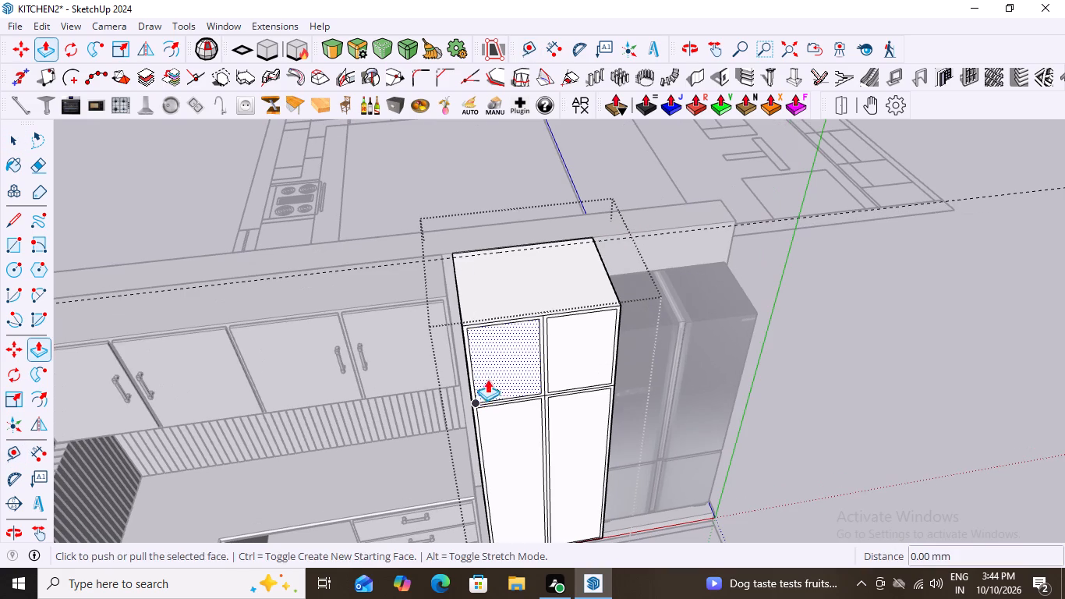
pyautogui.click(508, 359)
pyautogui.moveTo(487, 236); pyautogui.dragTo(540, 394, button='middle')
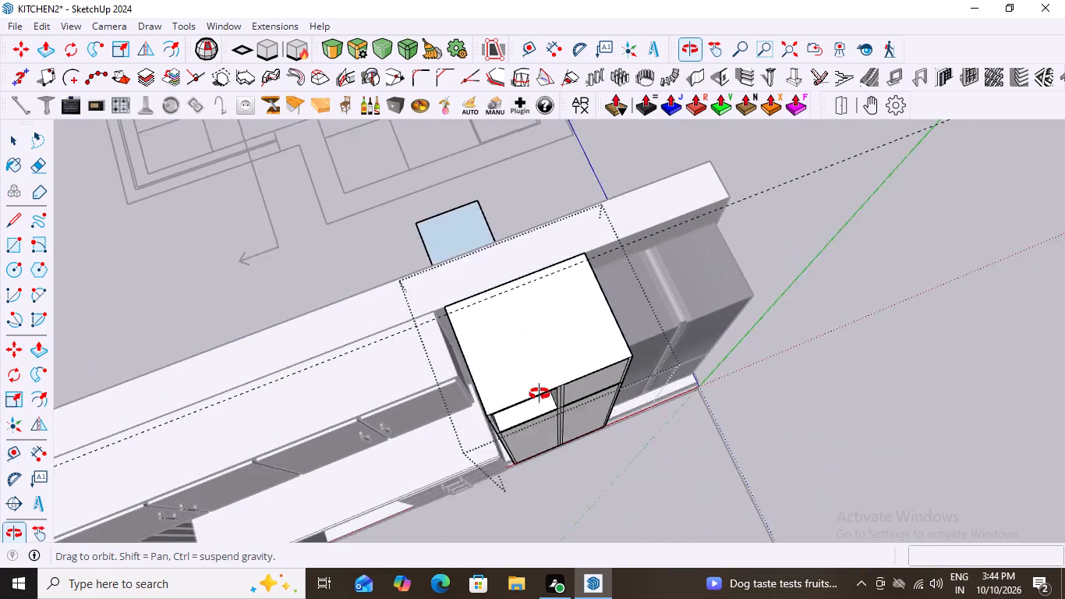
pyautogui.moveTo(540, 394); pyautogui.dragTo(534, 399, button='middle')
pyautogui.click(451, 321)
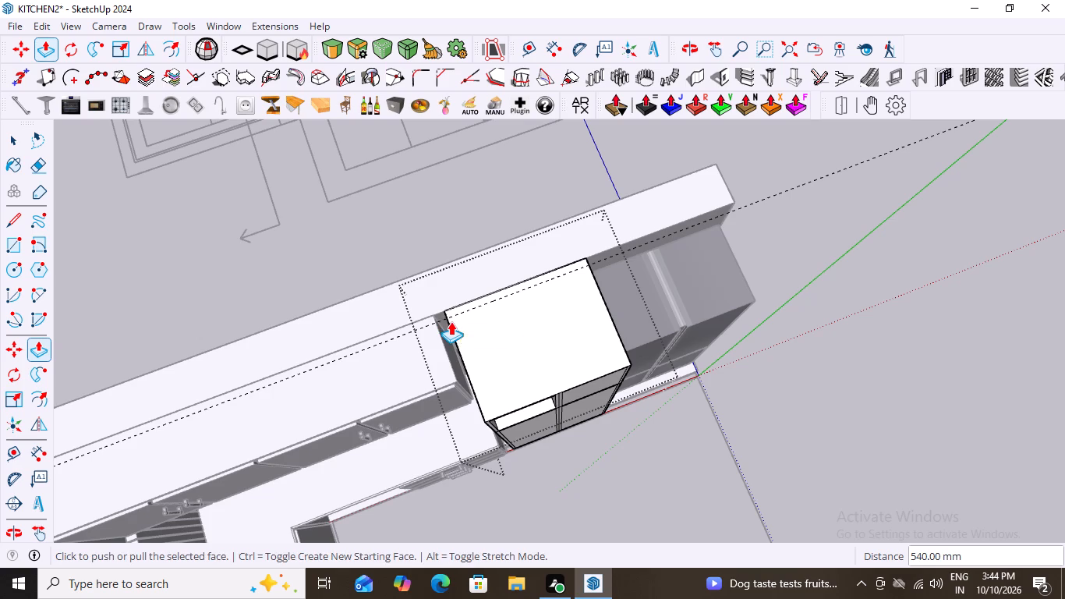
# Push the inner face of the upper compartment nearest the refrigerator 540 mm back to the guide line and close the tall cabinet for editing.
pyautogui.scroll(-4, 604, 396)
pyautogui.moveTo(662, 467); pyautogui.dragTo(586, 307, button='middle')
pyautogui.press('space')
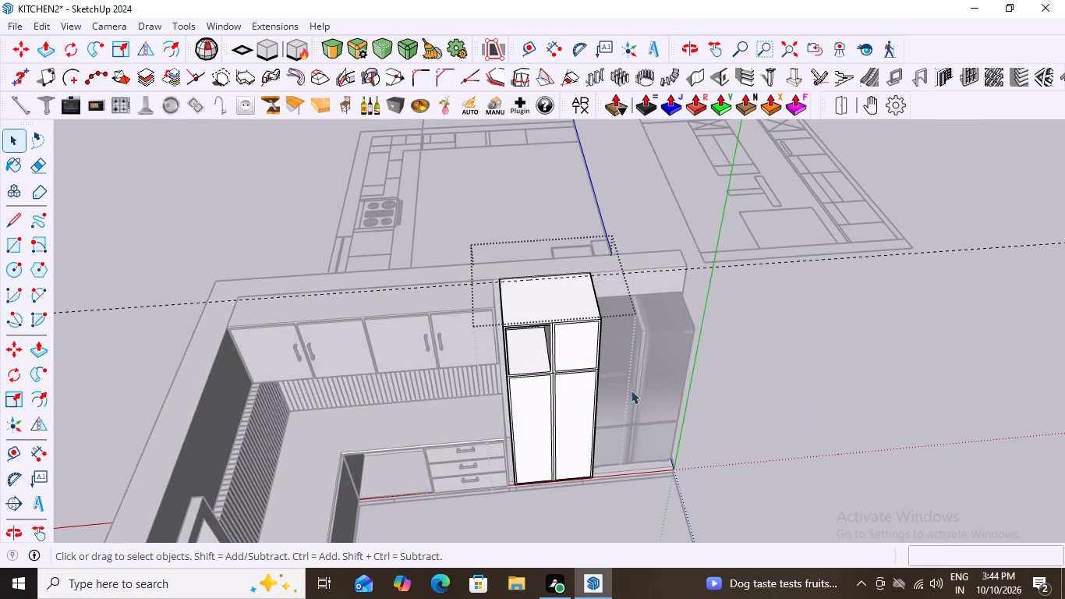
pyautogui.click(571, 352)
pyautogui.press('p')
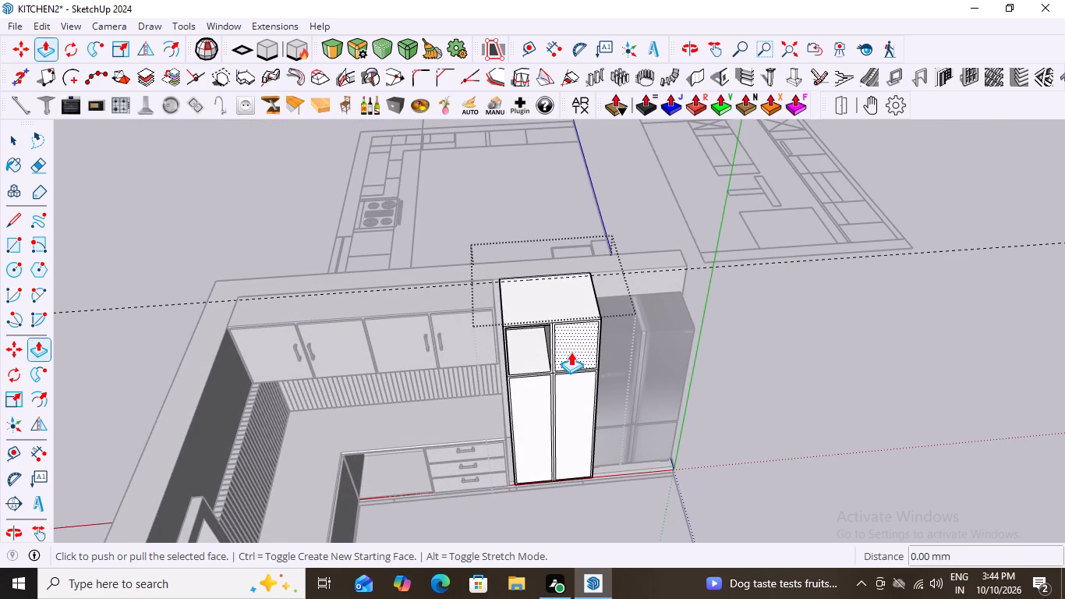
pyautogui.click(571, 352)
pyautogui.moveTo(593, 276); pyautogui.dragTo(585, 376, button='middle')
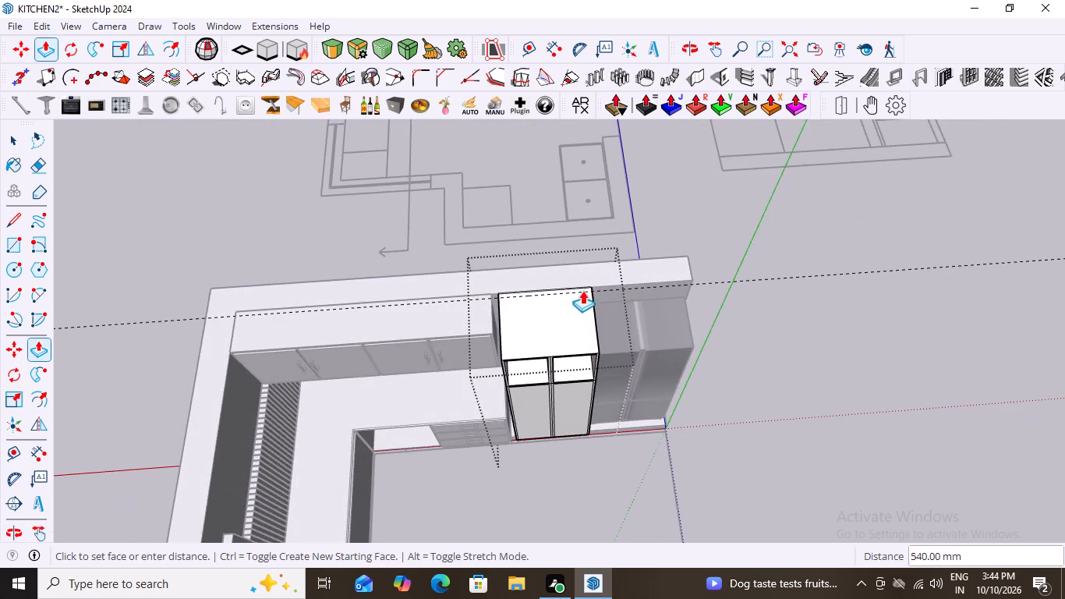
pyautogui.scroll(9, 582, 289)
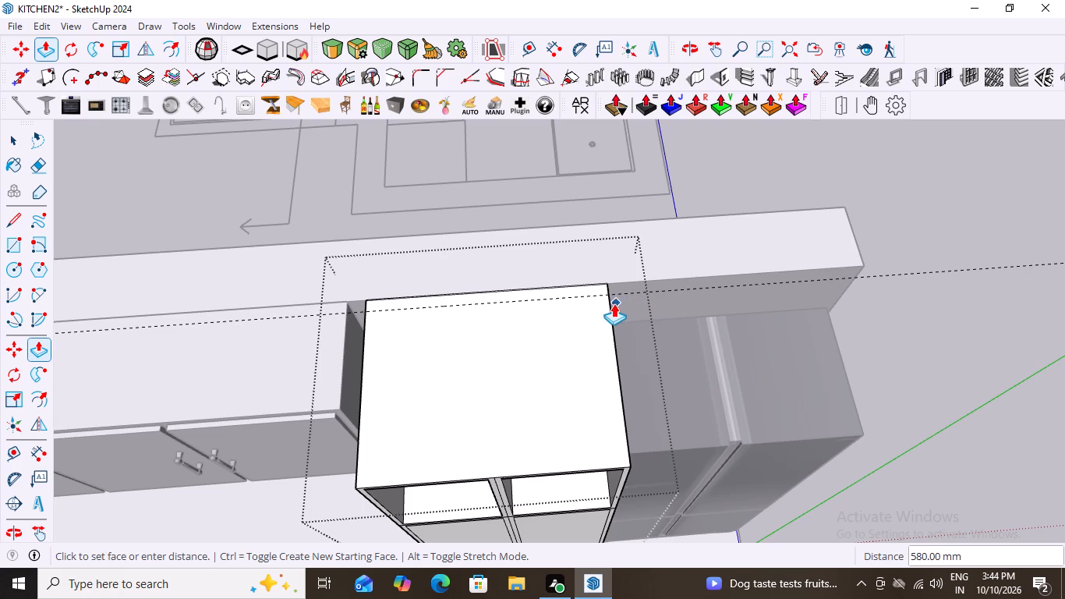
pyautogui.click(607, 297)
pyautogui.scroll(-7, 501, 302)
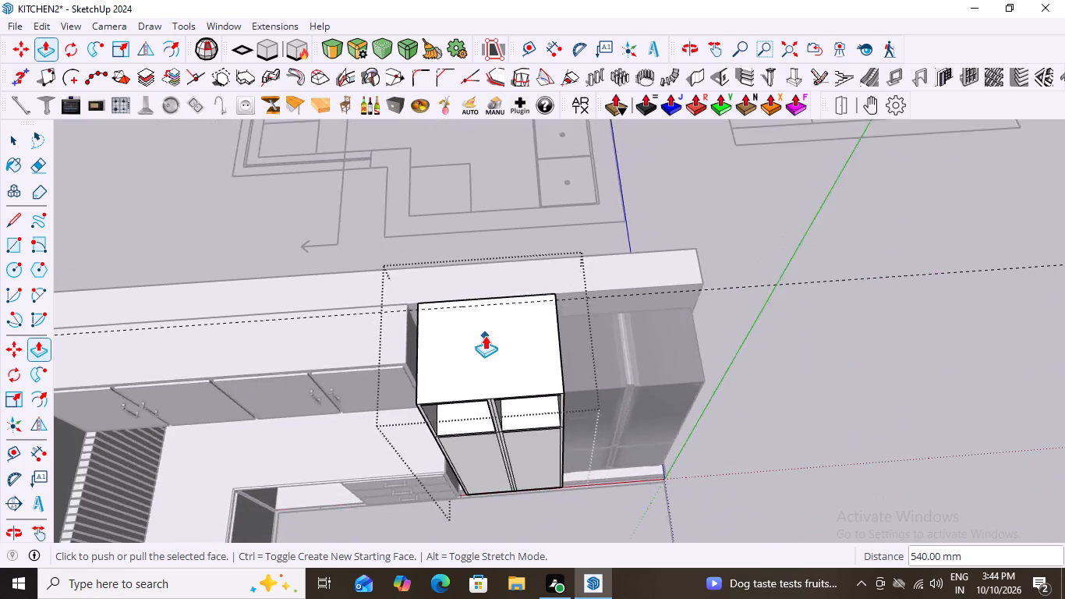
pyautogui.scroll(-5, 485, 335)
pyautogui.moveTo(547, 433); pyautogui.dragTo(528, 232, button='middle')
pyautogui.press('space')
pyautogui.click(692, 400)
# Examine the tall cabinet's upper compartments and its fit between the wall cabinets and refrigerator from several angles.
pyautogui.scroll(4, 454, 348)
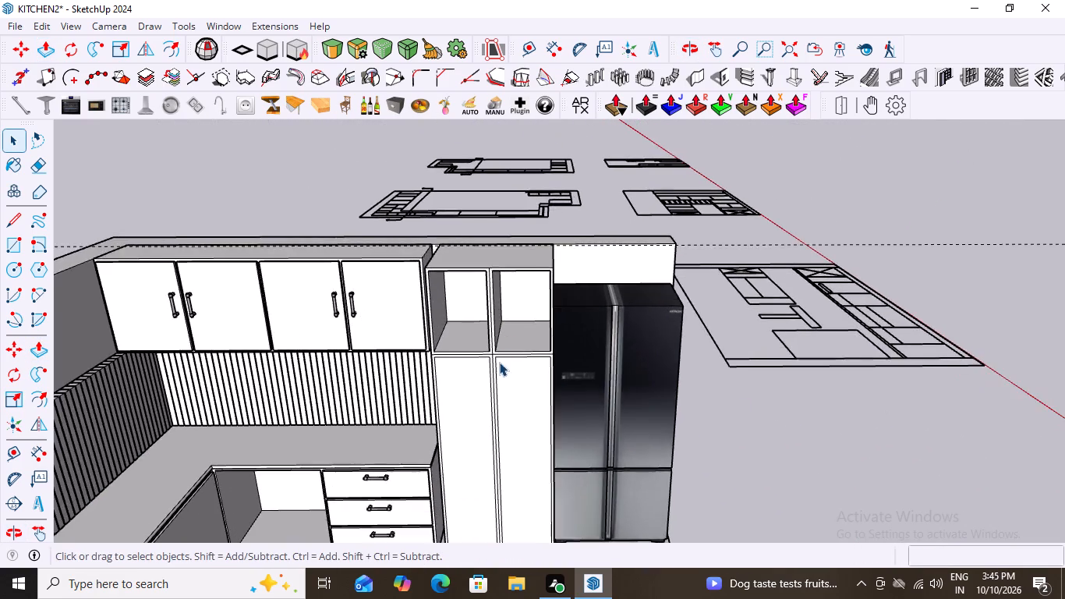
pyautogui.scroll(1, 499, 363)
pyautogui.moveTo(499, 363); pyautogui.dragTo(976, 508, button='middle')
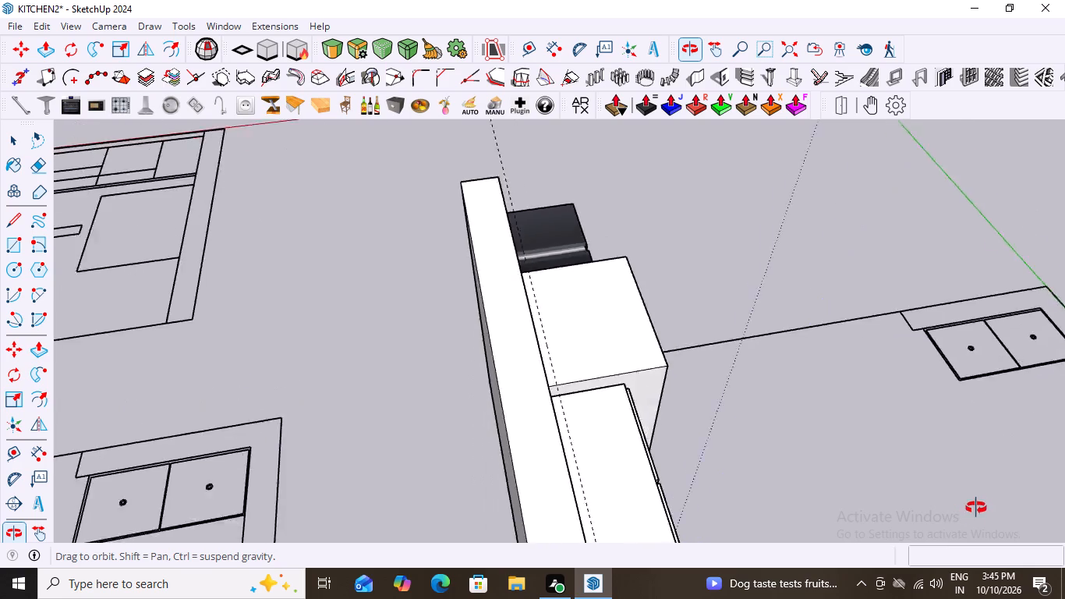
pyautogui.moveTo(976, 508); pyautogui.dragTo(541, 402, button='middle')
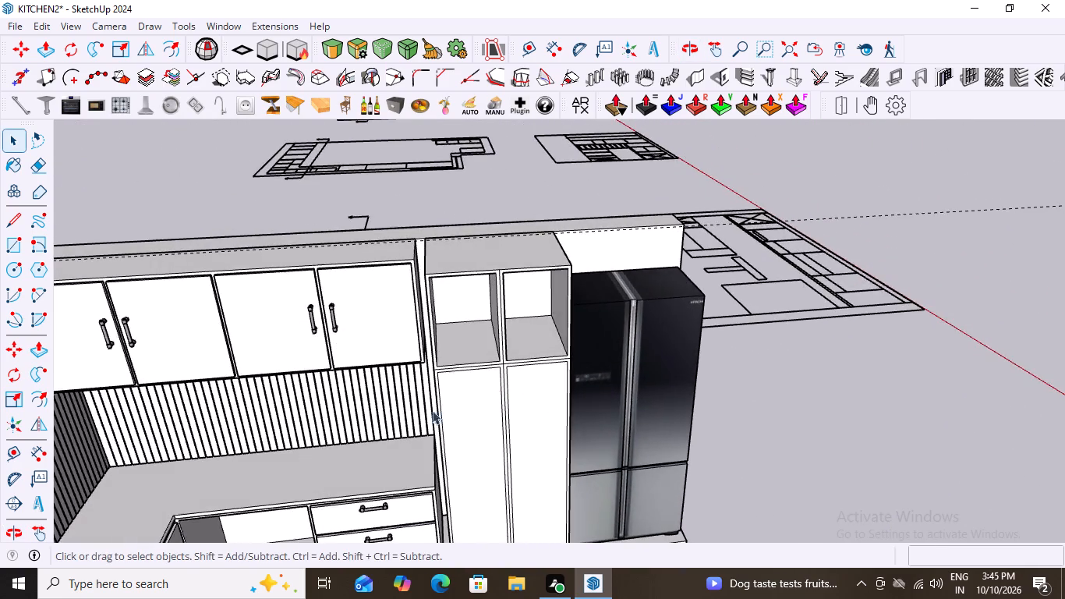
pyautogui.scroll(-5, 370, 416)
pyautogui.moveTo(398, 452); pyautogui.dragTo(393, 335, button='middle')
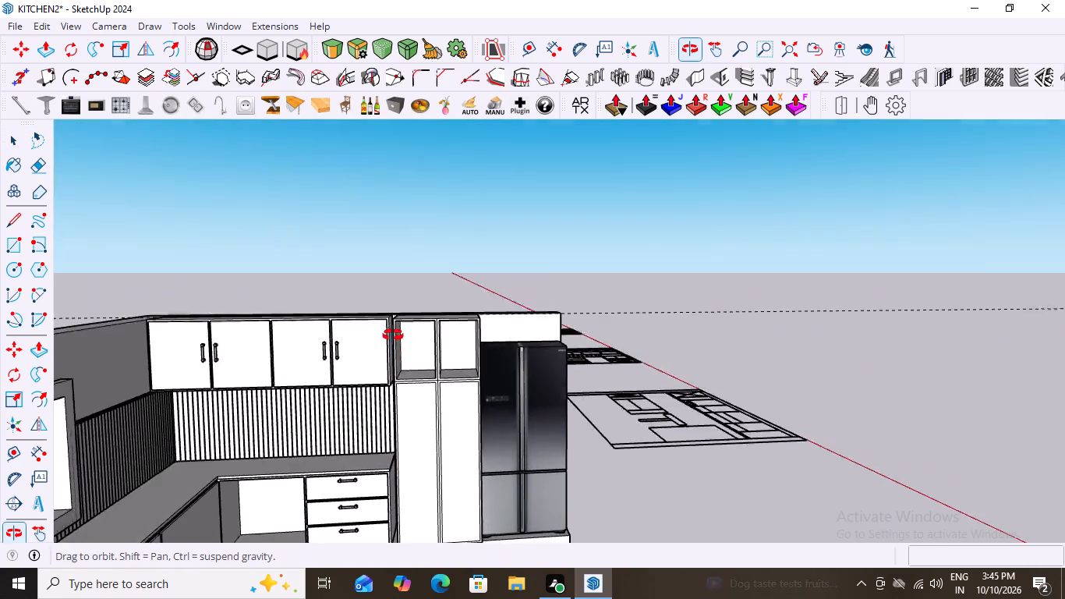
pyautogui.moveTo(393, 335); pyautogui.dragTo(393, 334, button='middle')
pyautogui.scroll(-5, 393, 334)
pyautogui.moveTo(464, 413); pyautogui.dragTo(471, 453, button='middle')
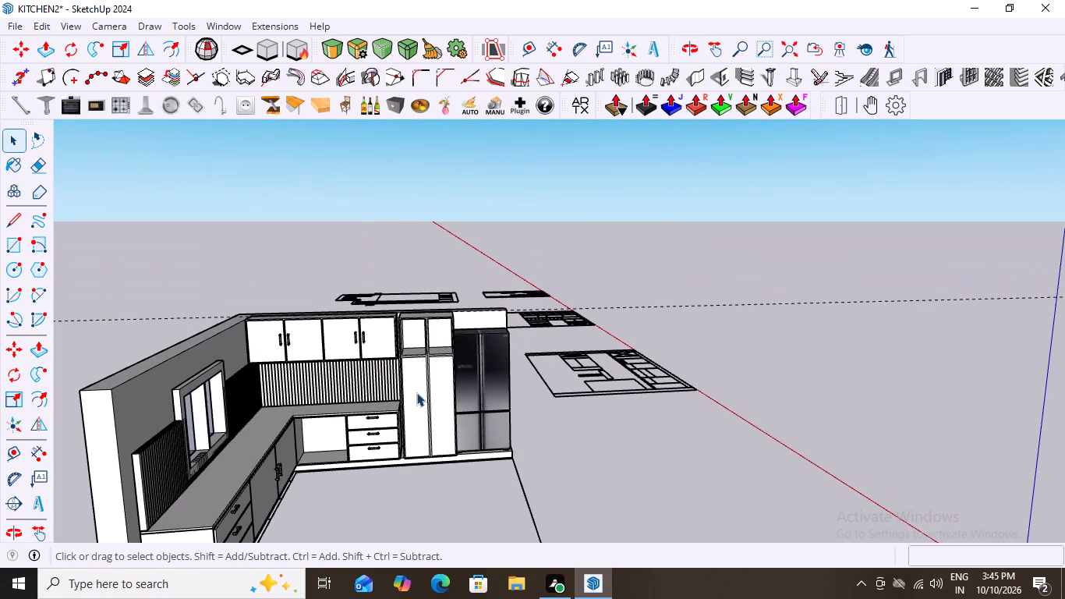
# Reopen the tall cabinet and push the lower inner face nearest the wall cabinets 540 mm back to the guide line, then close it.
pyautogui.scroll(5, 416, 391)
pyautogui.click(409, 370)
pyautogui.scroll(2, 409, 369)
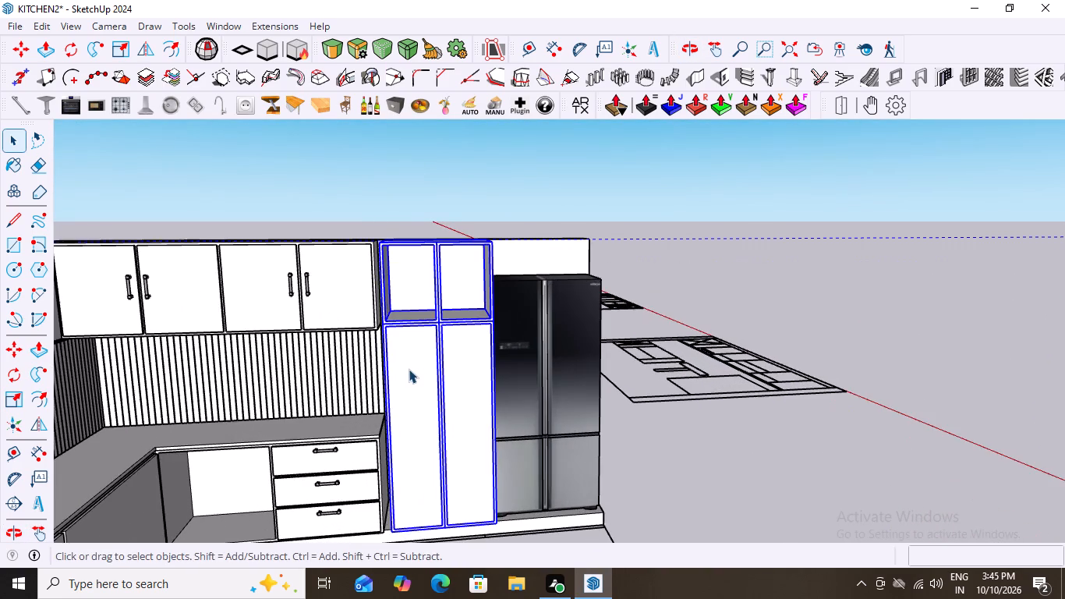
pyautogui.doubleClick(409, 369)
pyautogui.click(411, 367)
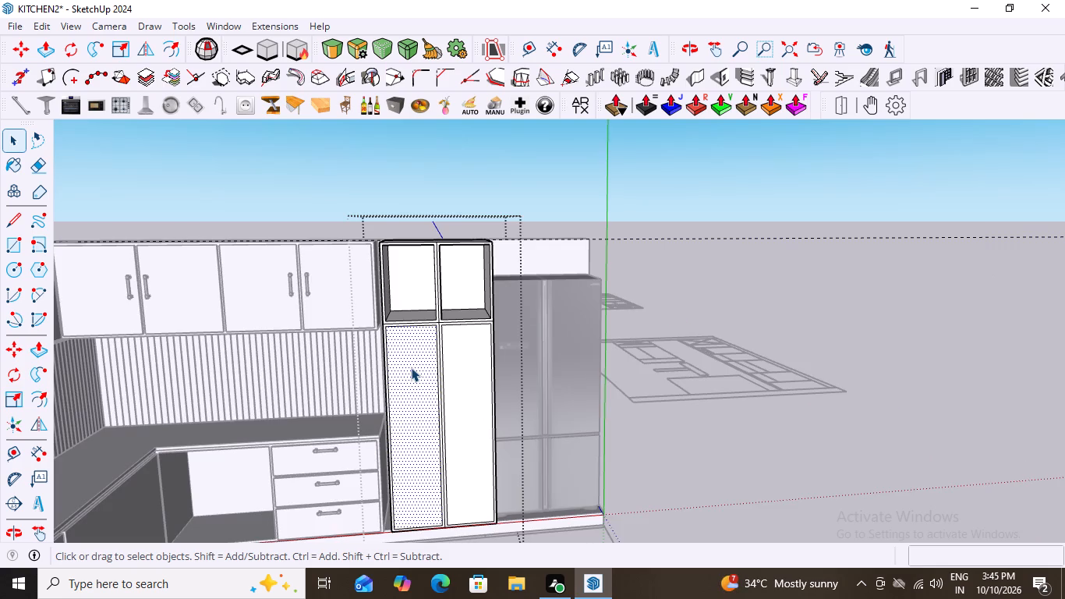
pyautogui.press('p')
pyautogui.click(411, 367)
pyautogui.moveTo(443, 357); pyautogui.dragTo(446, 523, button='middle')
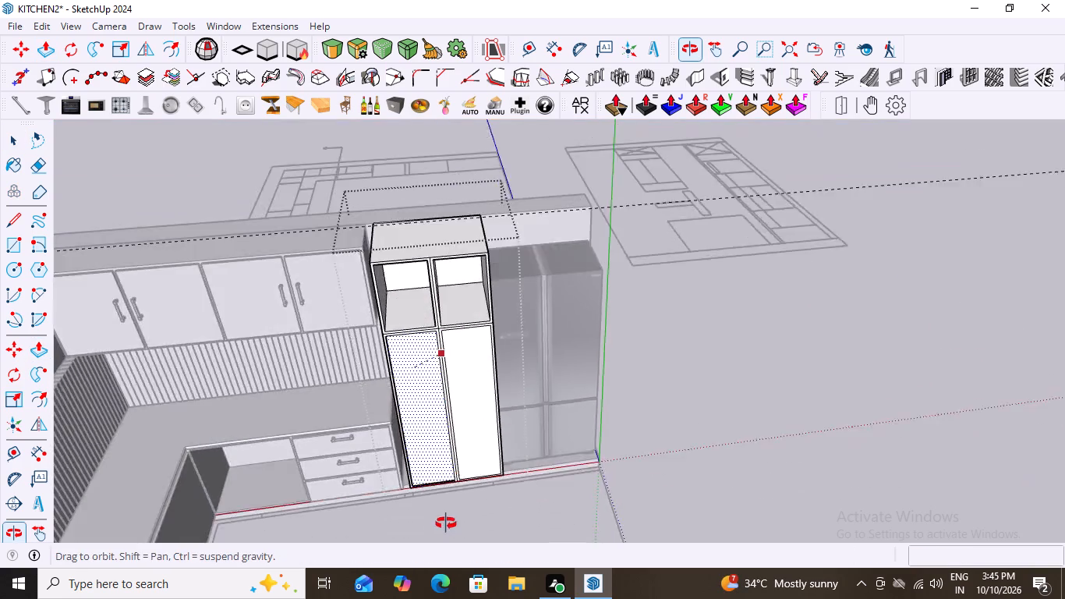
pyautogui.moveTo(446, 523); pyautogui.dragTo(444, 569, button='middle')
pyautogui.scroll(1, 359, 228)
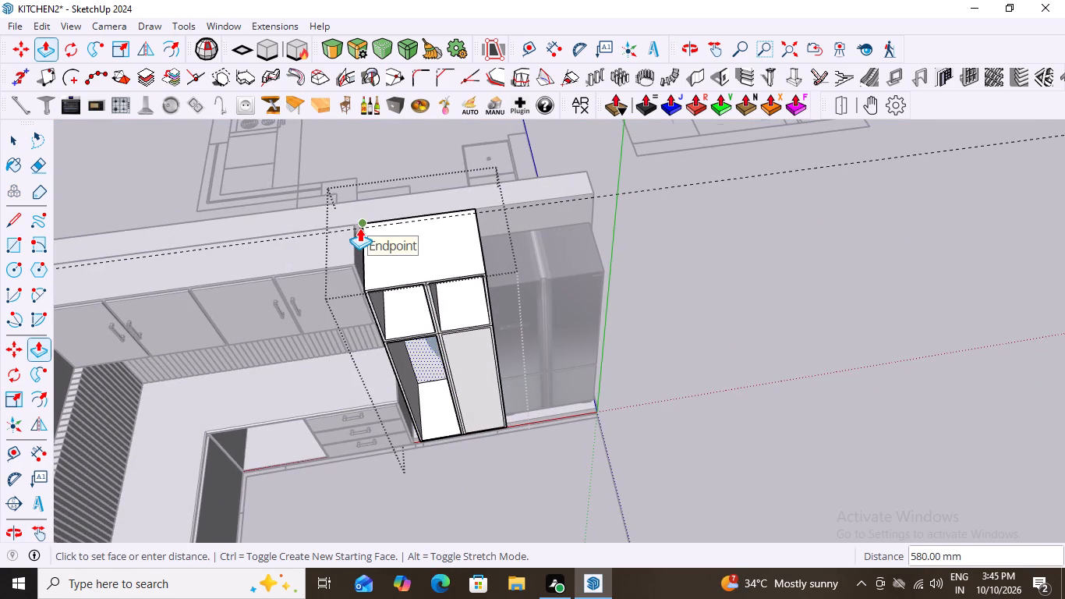
pyautogui.scroll(4, 359, 228)
pyautogui.moveTo(366, 250); pyautogui.dragTo(391, 327, button='middle')
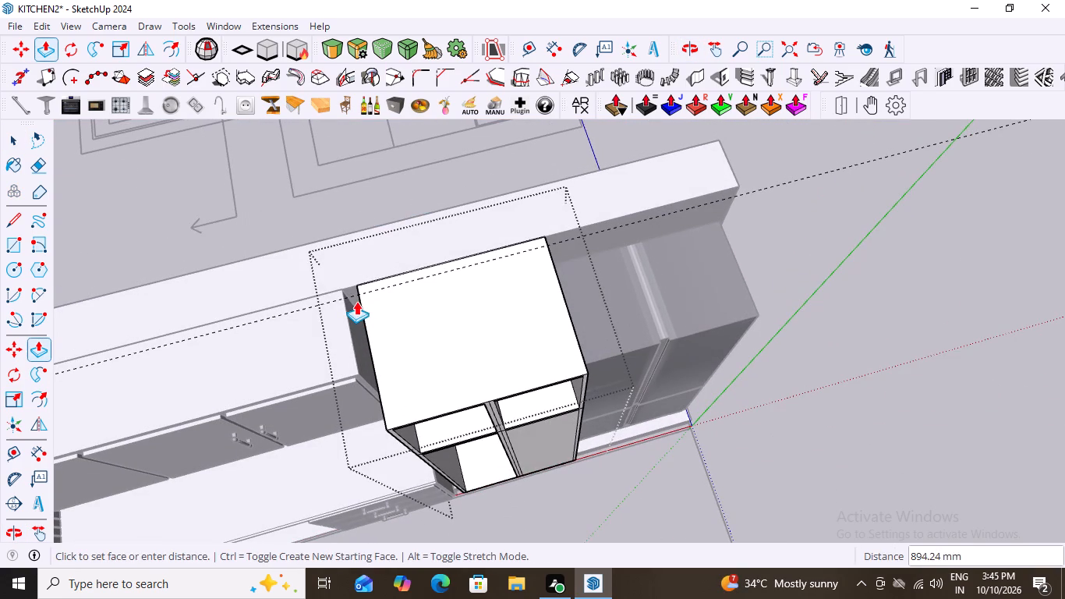
pyautogui.click(359, 299)
pyautogui.moveTo(453, 284); pyautogui.dragTo(536, 383, button='middle')
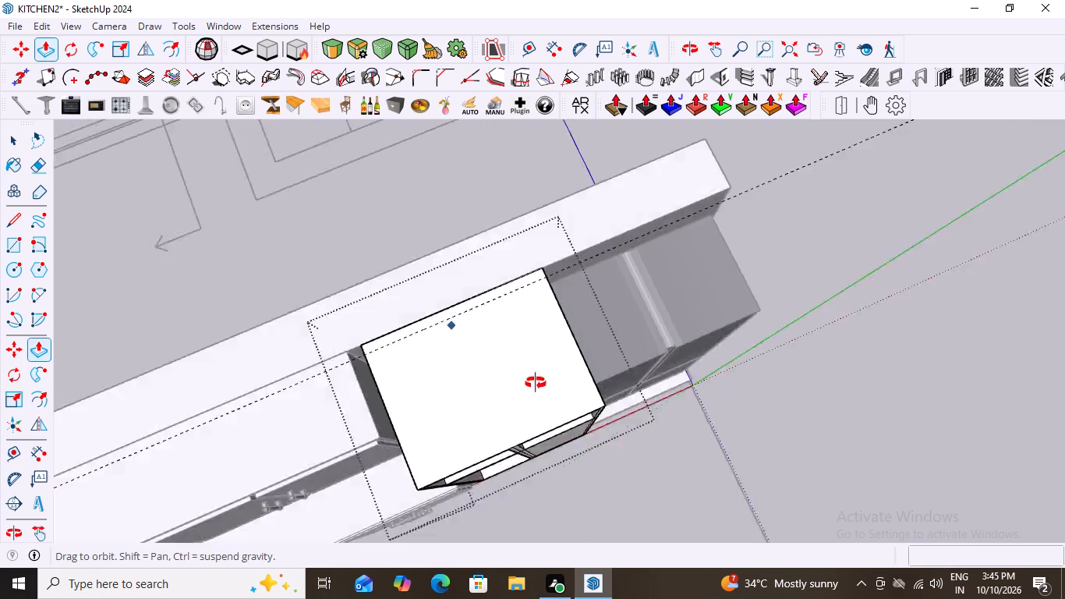
pyautogui.moveTo(536, 383); pyautogui.dragTo(405, 66, button='middle')
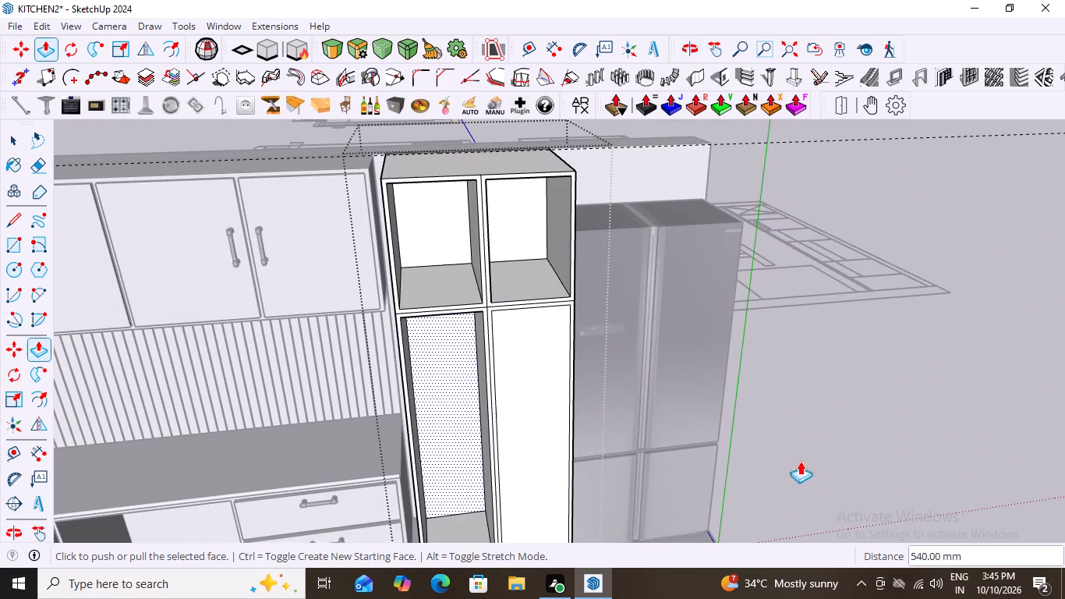
pyautogui.press('space')
pyautogui.scroll(-5, 416, 413)
pyautogui.click(816, 424)
# Reopen the tall cabinet and push the lower inner face nearest the refrigerator 540 mm back to the guide line, then close it.
pyautogui.moveTo(567, 455); pyautogui.dragTo(498, 386, button='middle')
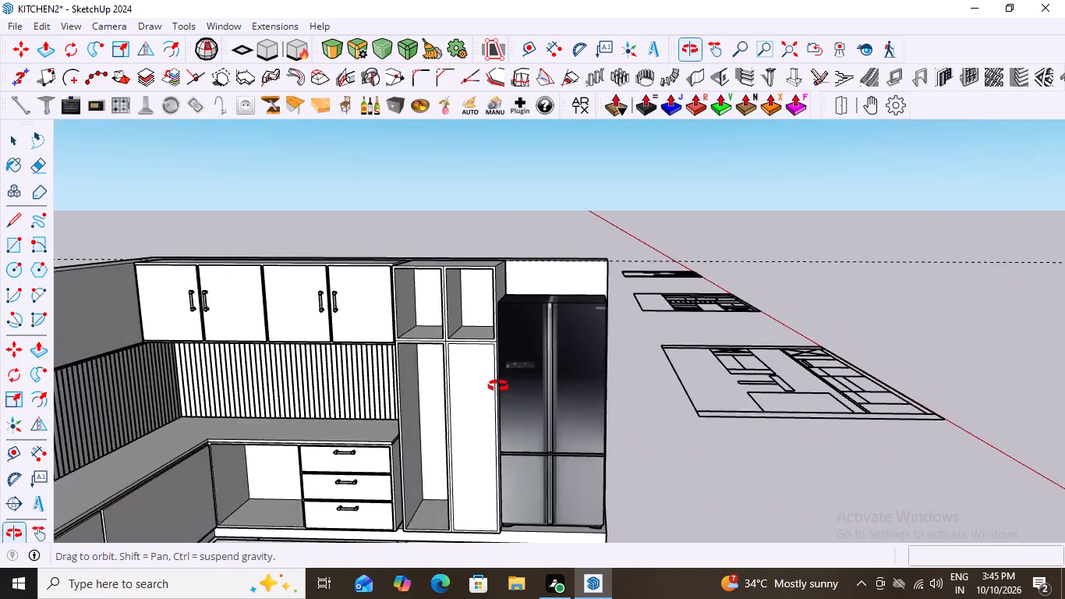
pyautogui.moveTo(498, 386); pyautogui.dragTo(536, 379, button='middle')
pyautogui.click(471, 392)
pyautogui.doubleClick(471, 392)
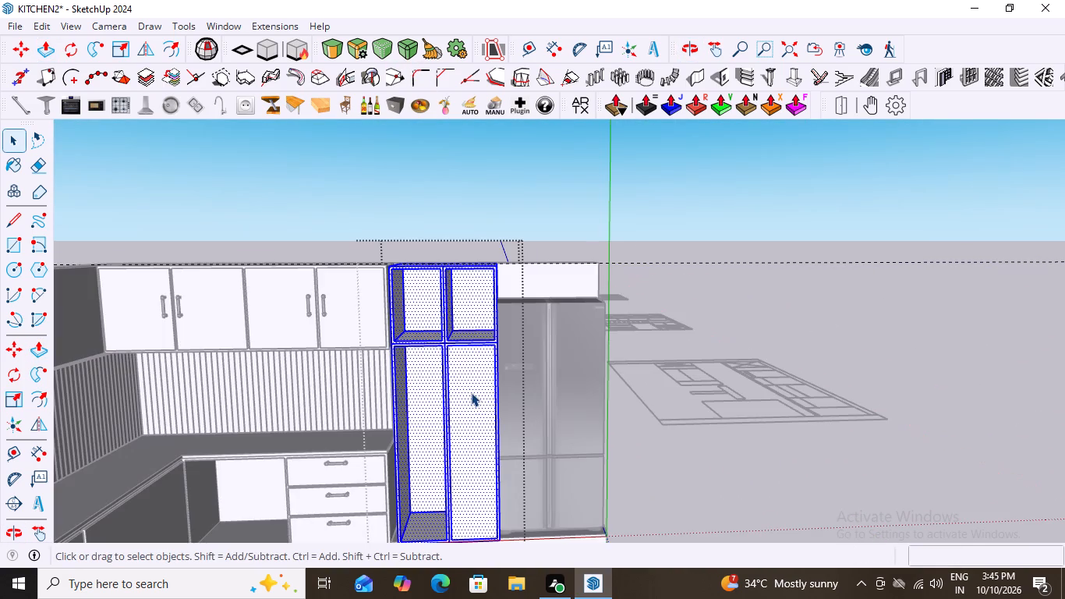
pyautogui.click(472, 393)
pyautogui.press('p')
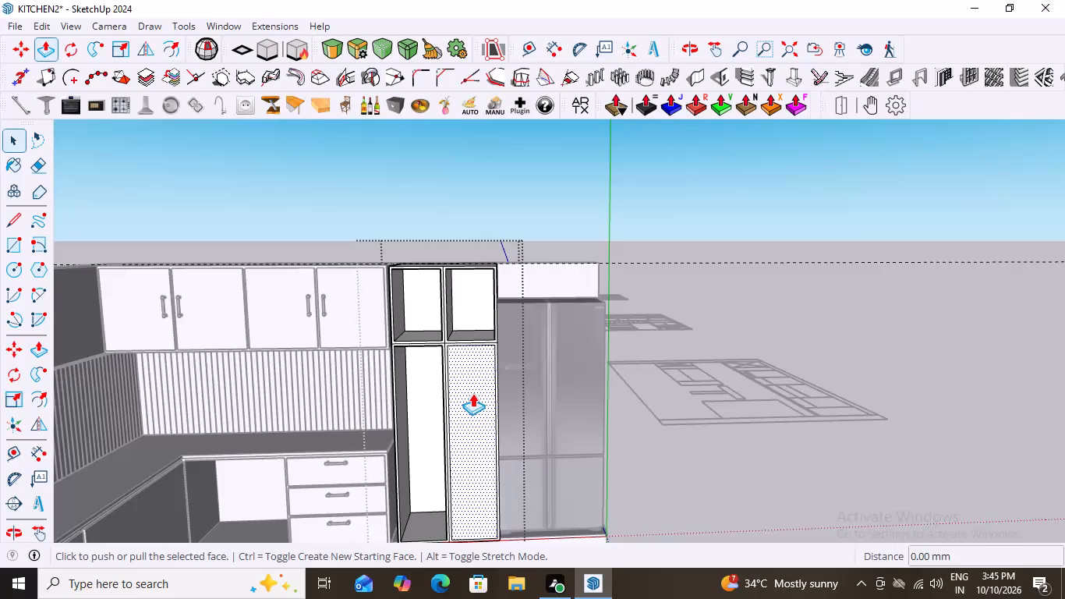
pyautogui.click(472, 393)
pyautogui.moveTo(551, 308); pyautogui.dragTo(530, 576, button='middle')
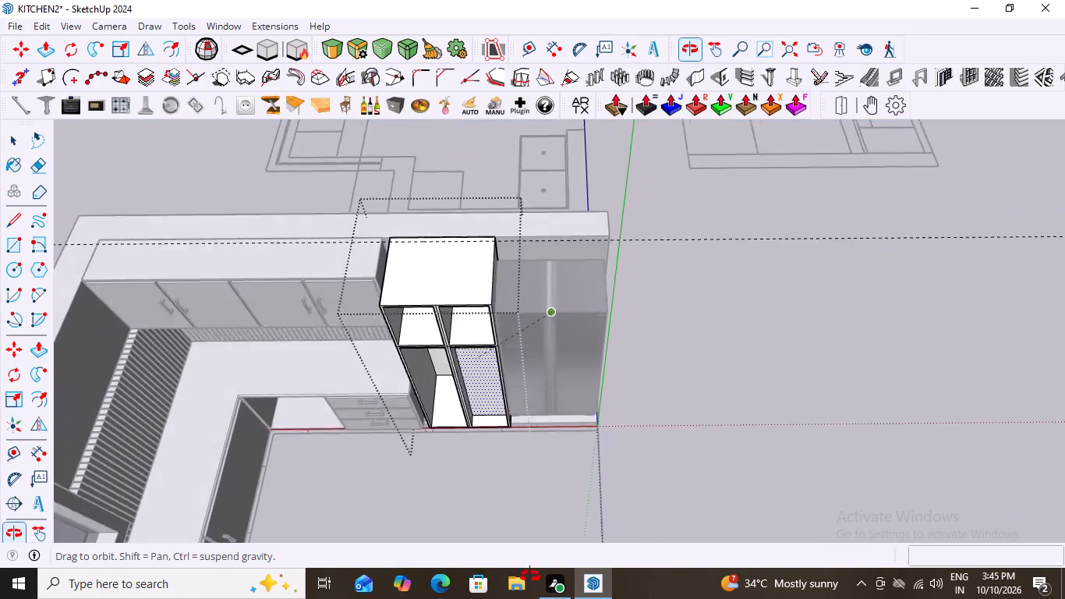
pyautogui.moveTo(530, 576); pyautogui.dragTo(538, 593, button='middle')
pyautogui.scroll(11, 493, 243)
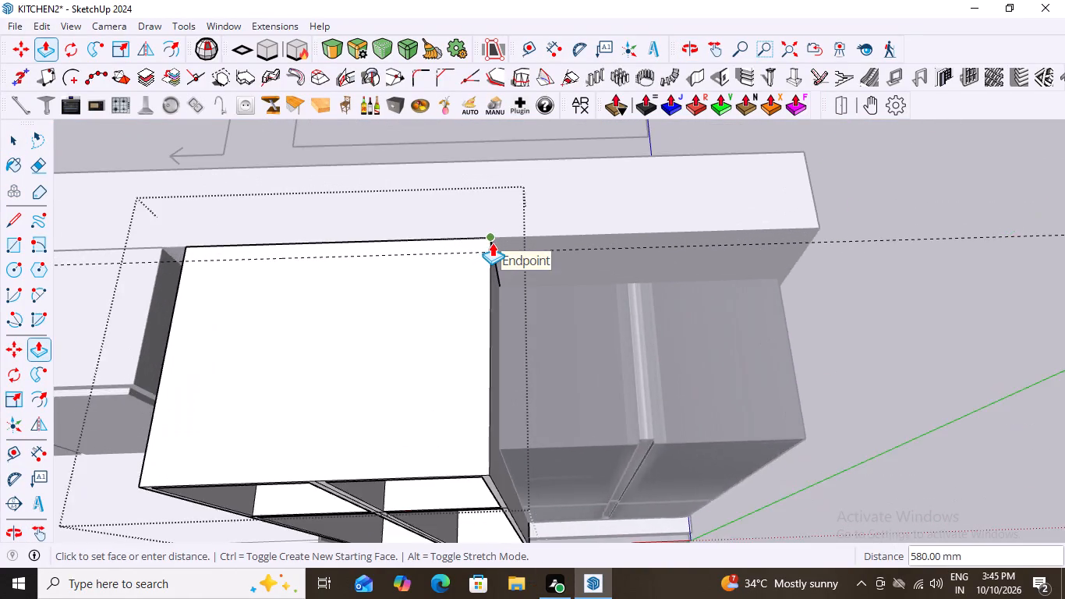
pyautogui.scroll(2, 492, 243)
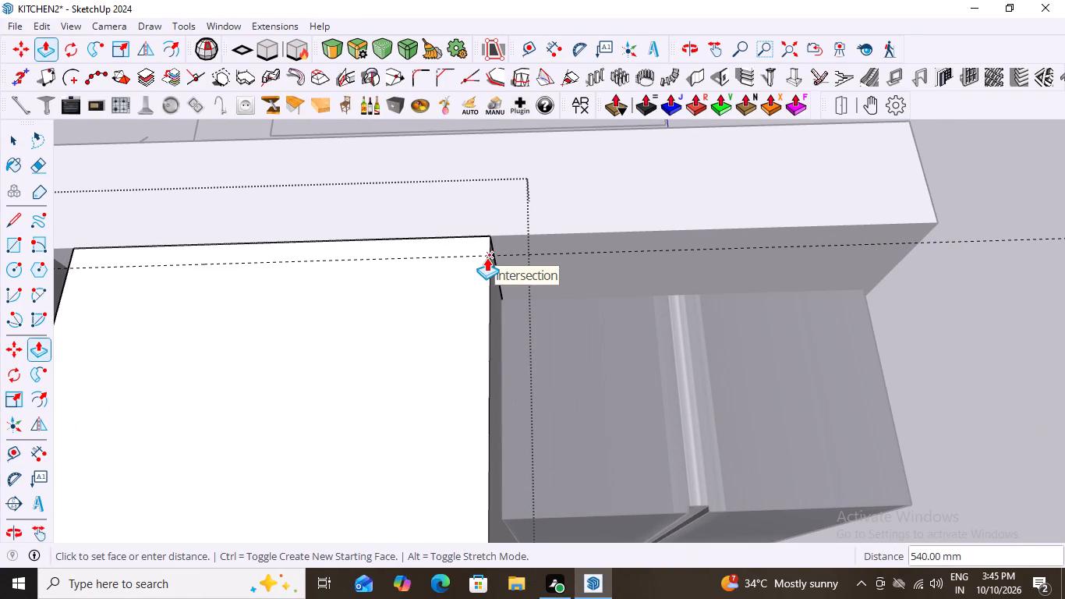
pyautogui.click(487, 257)
pyautogui.scroll(-15, 505, 275)
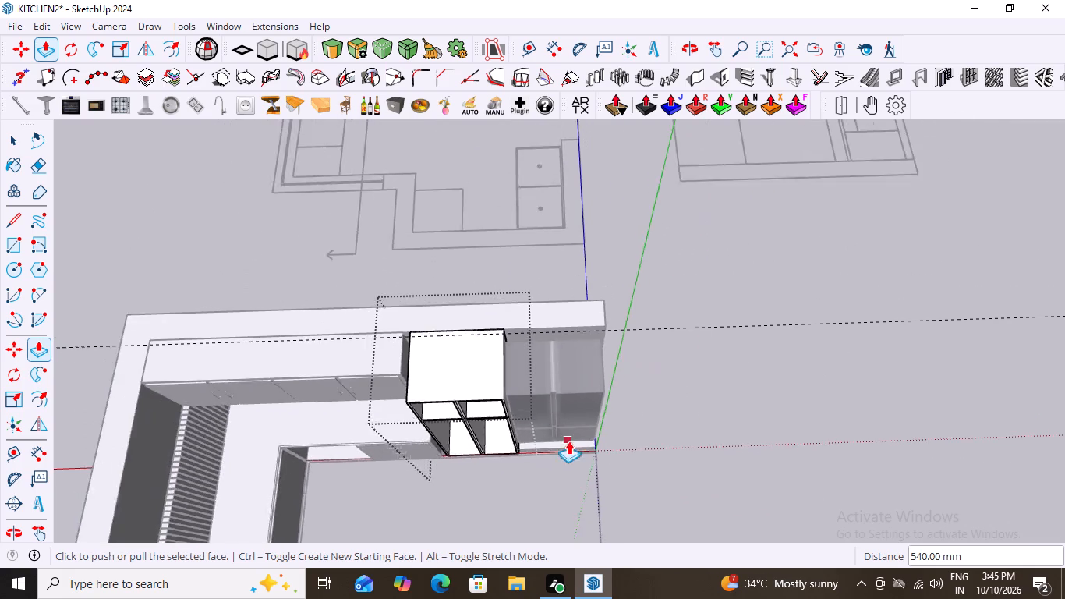
pyautogui.scroll(-2, 568, 441)
pyautogui.moveTo(596, 473); pyautogui.dragTo(605, 277, button='middle')
pyautogui.press('space')
pyautogui.click(705, 387)
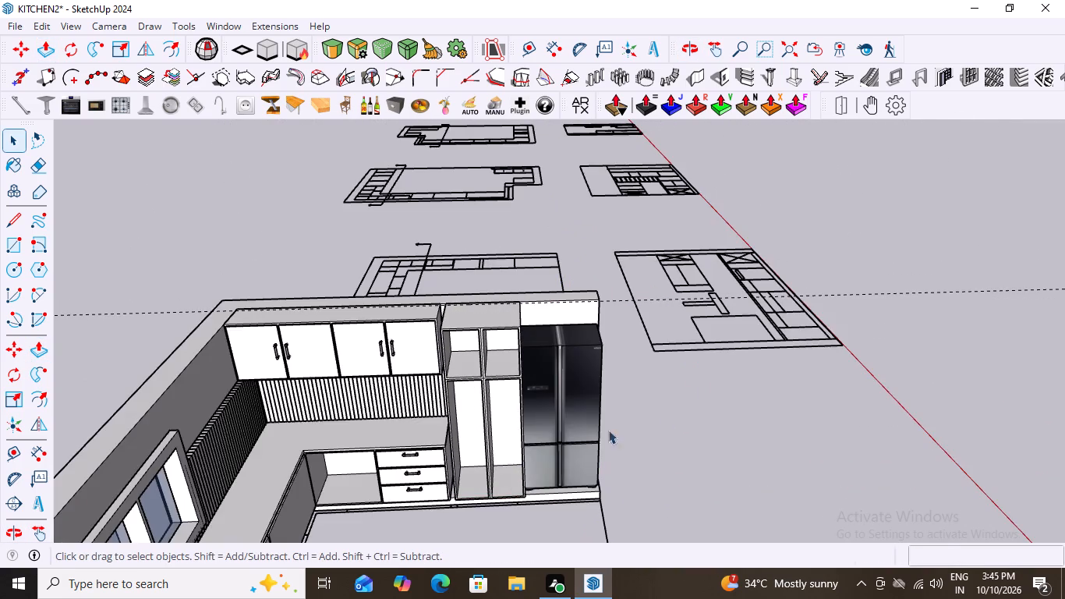
# Examine the hollowed tall cabinet and the surrounding kitchen from several angles.
pyautogui.scroll(-2, 508, 441)
pyautogui.moveTo(487, 461); pyautogui.dragTo(756, 372, button='middle')
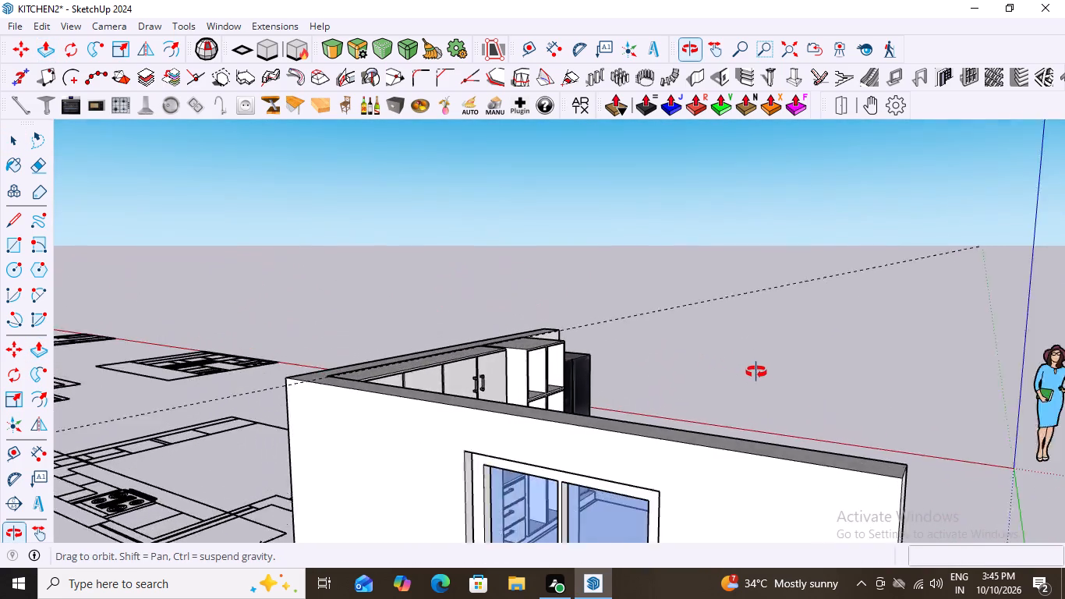
pyautogui.moveTo(756, 372); pyautogui.dragTo(546, 381, button='middle')
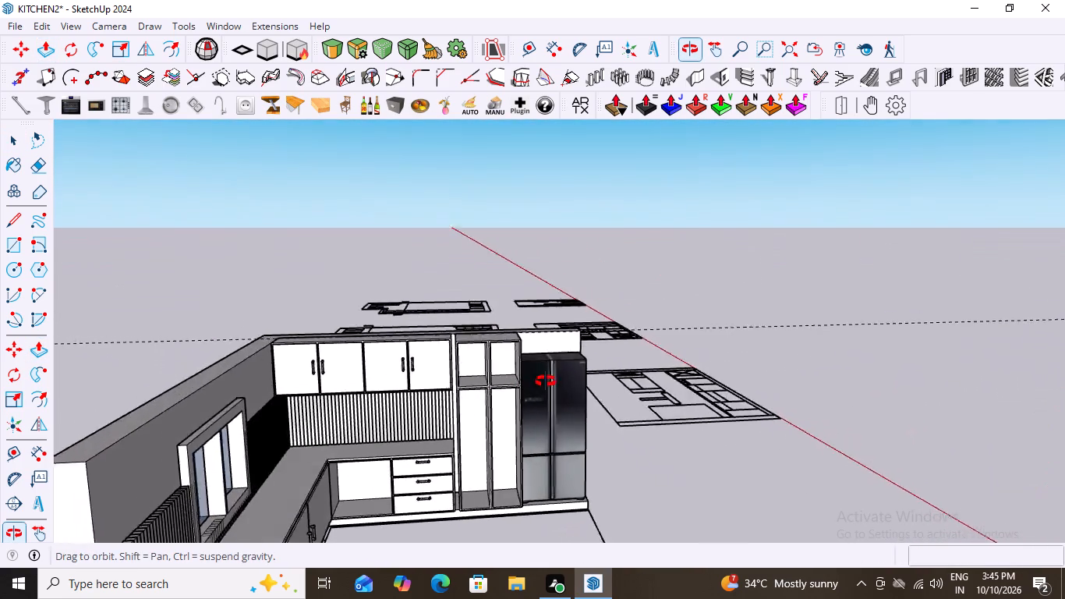
pyautogui.moveTo(546, 381); pyautogui.dragTo(674, 290, button='middle')
pyautogui.moveTo(549, 285); pyautogui.dragTo(453, 485, button='middle')
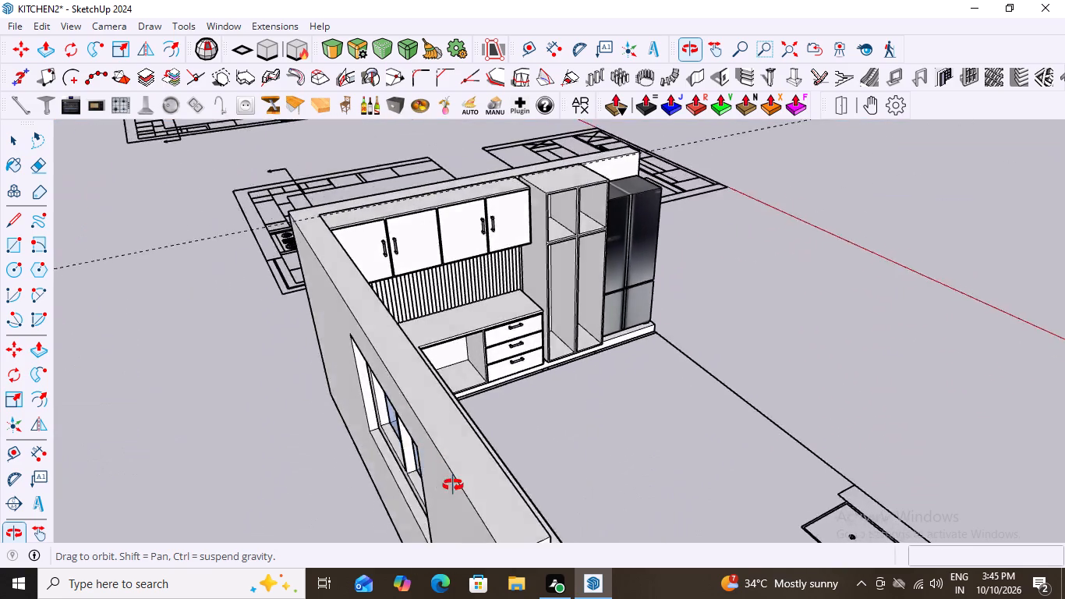
pyautogui.moveTo(453, 485); pyautogui.dragTo(338, 427, button='middle')
pyautogui.scroll(-8, 337, 431)
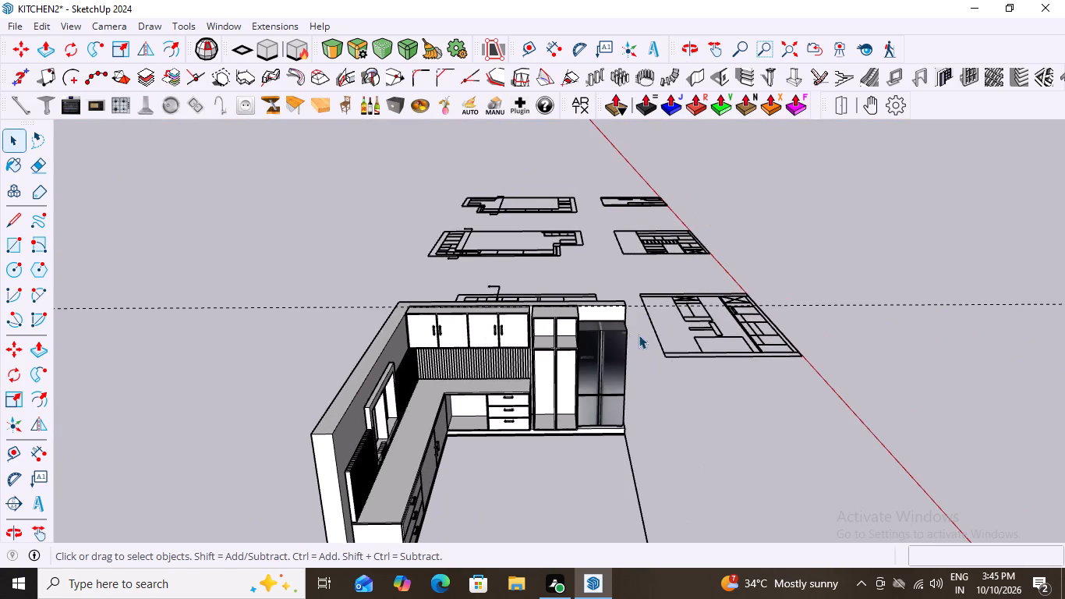
pyautogui.scroll(6, 594, 328)
pyautogui.scroll(3, 543, 378)
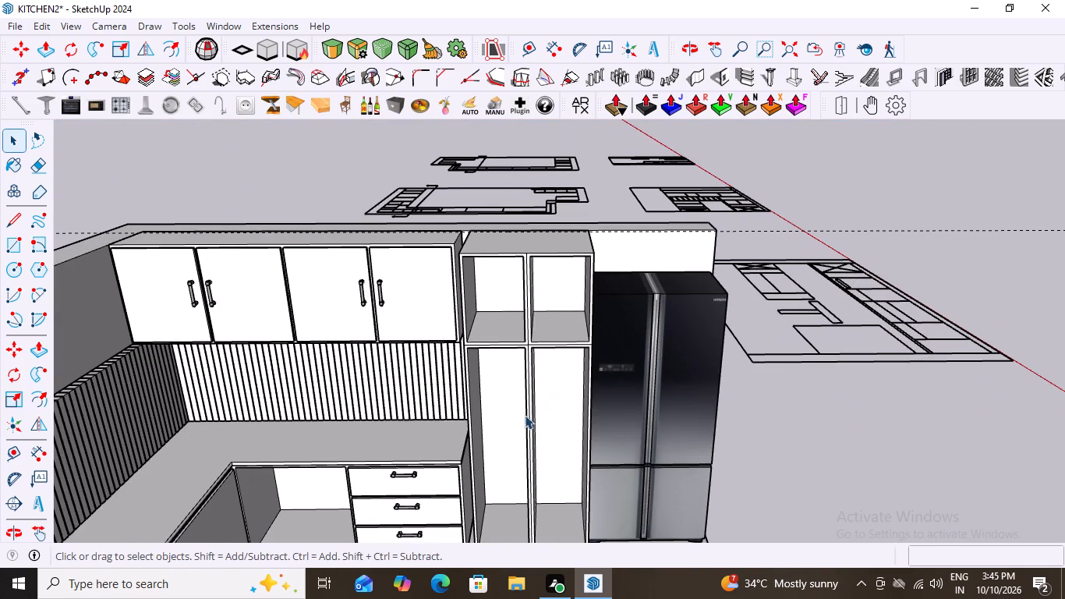
pyautogui.scroll(-5, 539, 374)
pyautogui.moveTo(599, 442); pyautogui.dragTo(627, 400, button='middle')
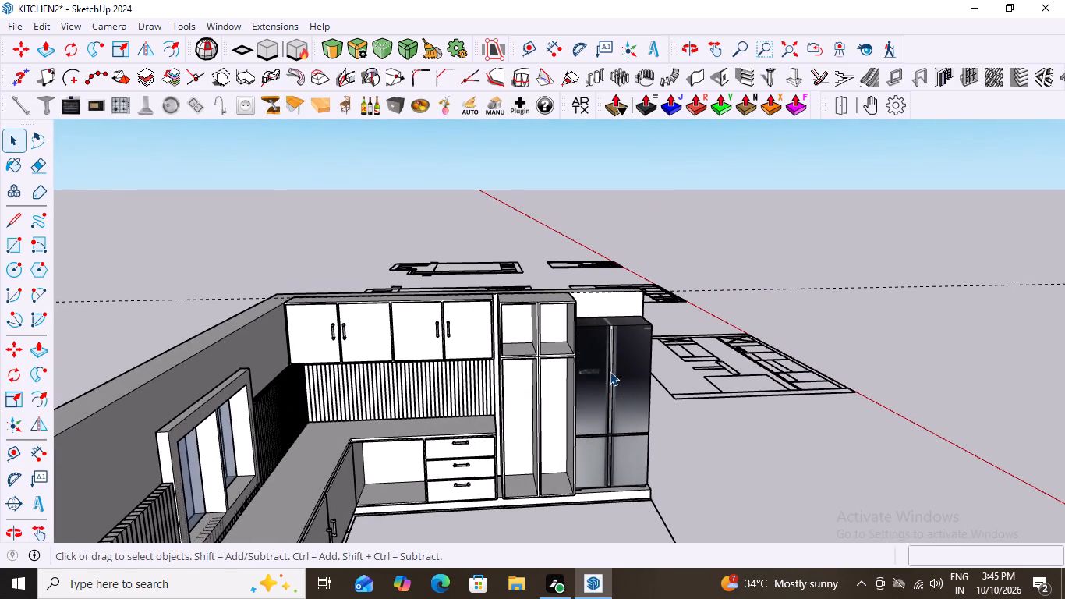
pyautogui.scroll(2, 552, 326)
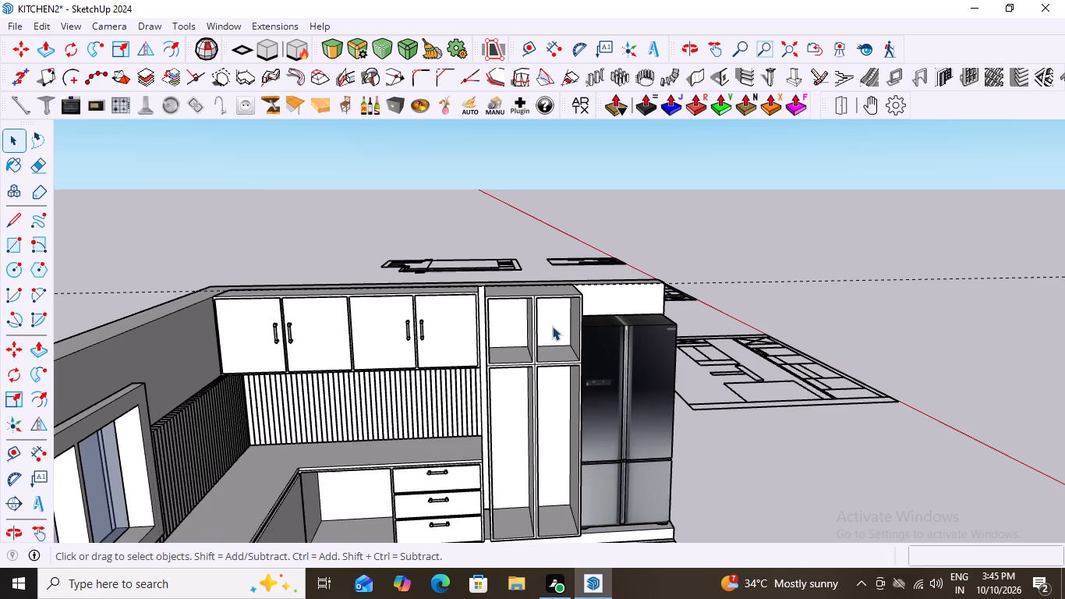
pyautogui.moveTo(552, 326); pyautogui.dragTo(527, 353, button='middle')
# Reopen the tall cabinet between the wall cabinets and the refrigerator for editing.
pyautogui.scroll(2, 527, 353)
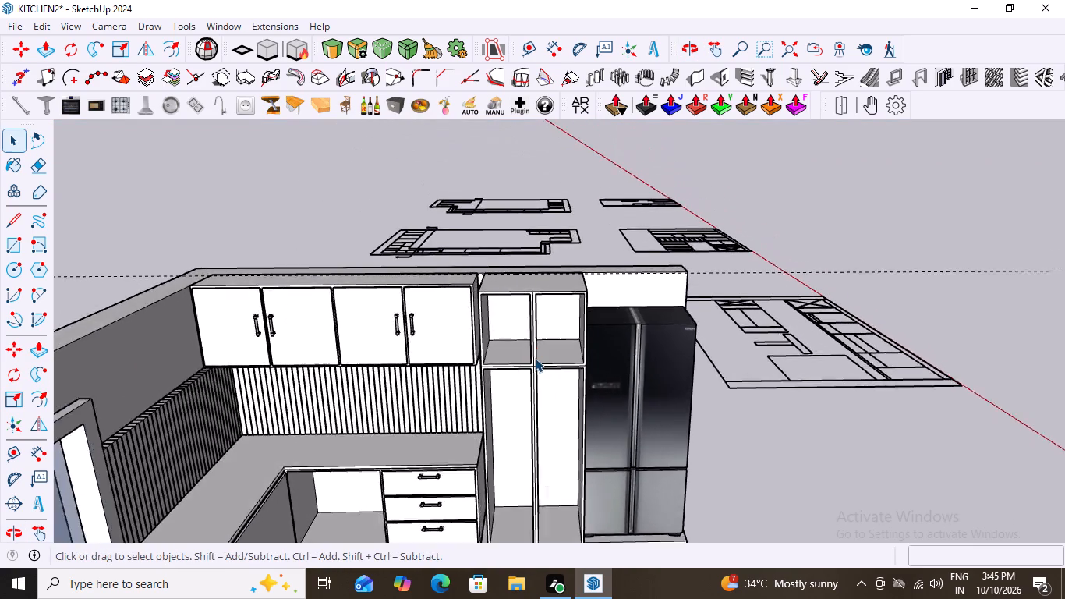
pyautogui.scroll(5, 535, 358)
pyautogui.moveTo(508, 408); pyautogui.dragTo(543, 410, button='middle')
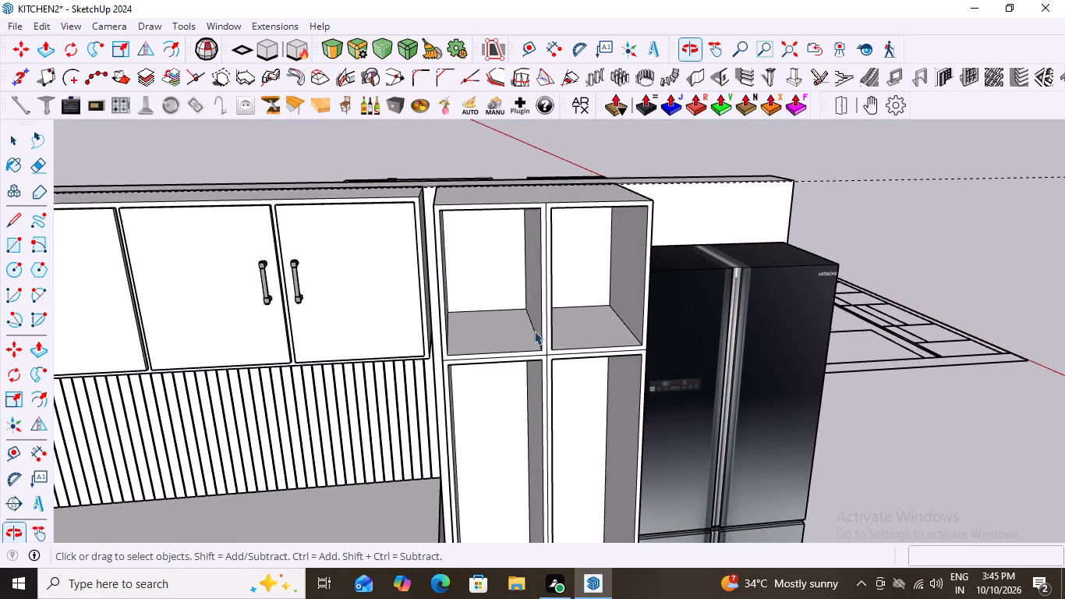
pyautogui.scroll(5, 532, 330)
pyautogui.click(491, 337)
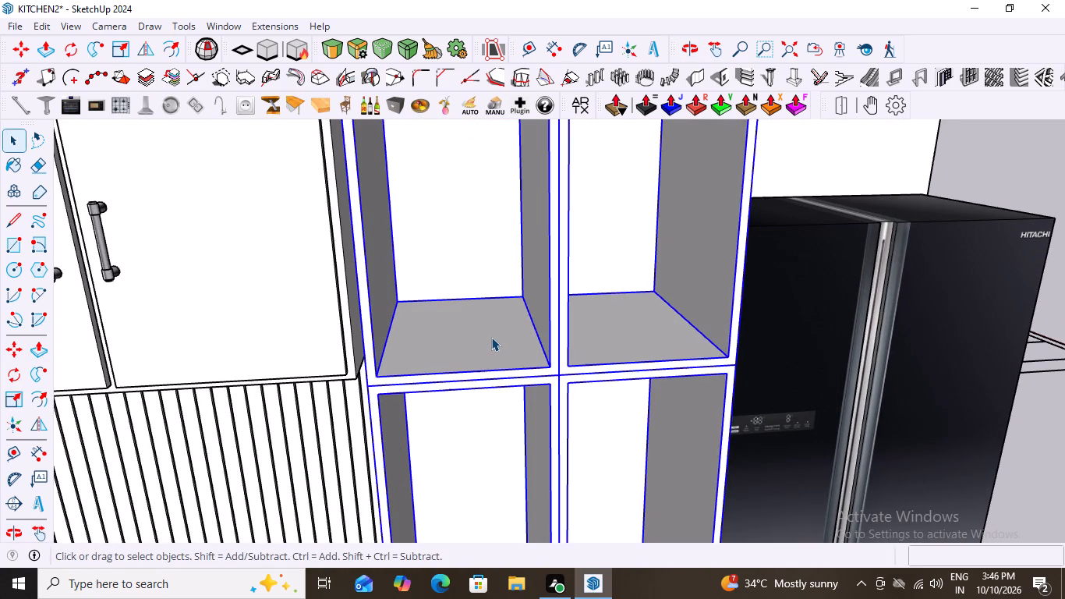
pyautogui.click(491, 337)
pyautogui.click(491, 337)
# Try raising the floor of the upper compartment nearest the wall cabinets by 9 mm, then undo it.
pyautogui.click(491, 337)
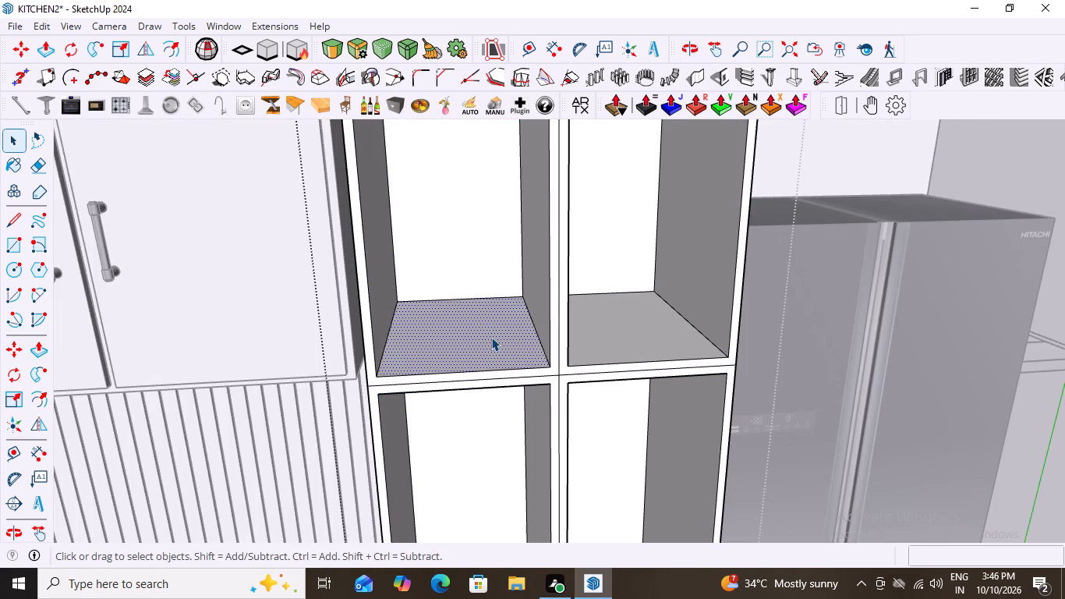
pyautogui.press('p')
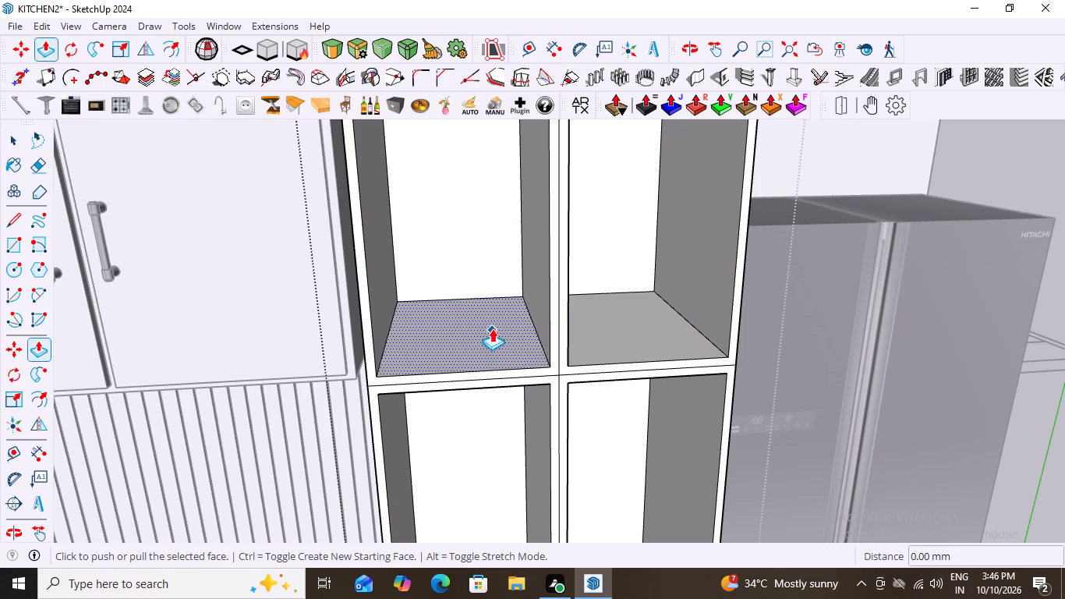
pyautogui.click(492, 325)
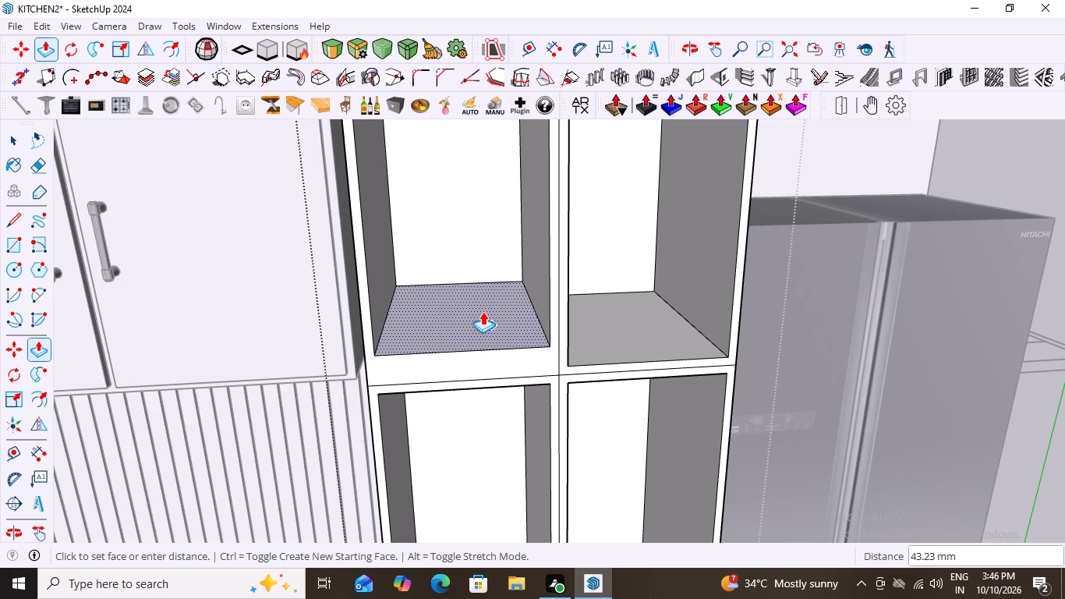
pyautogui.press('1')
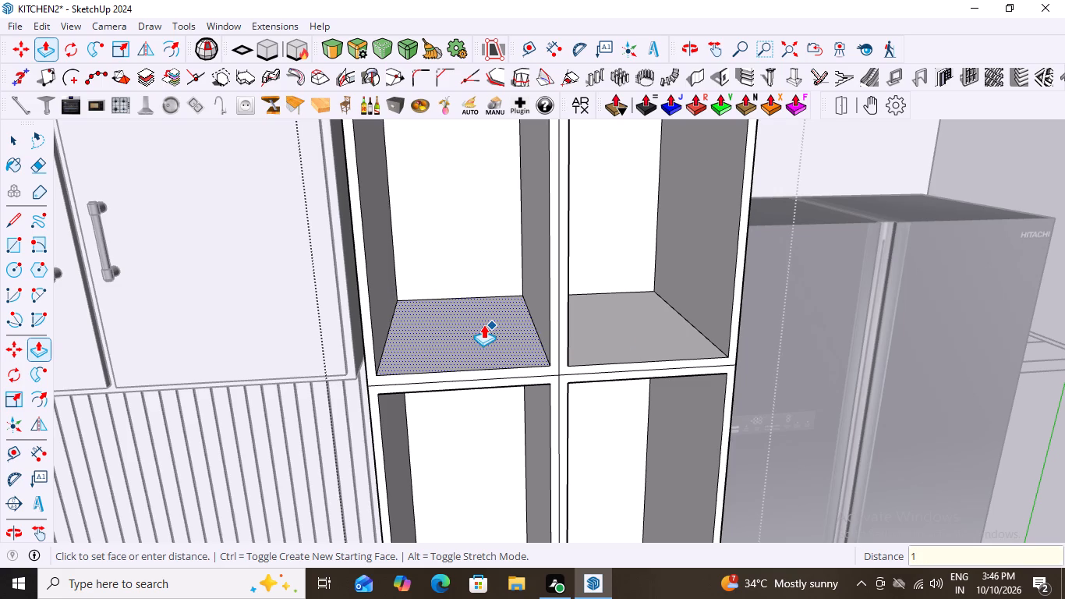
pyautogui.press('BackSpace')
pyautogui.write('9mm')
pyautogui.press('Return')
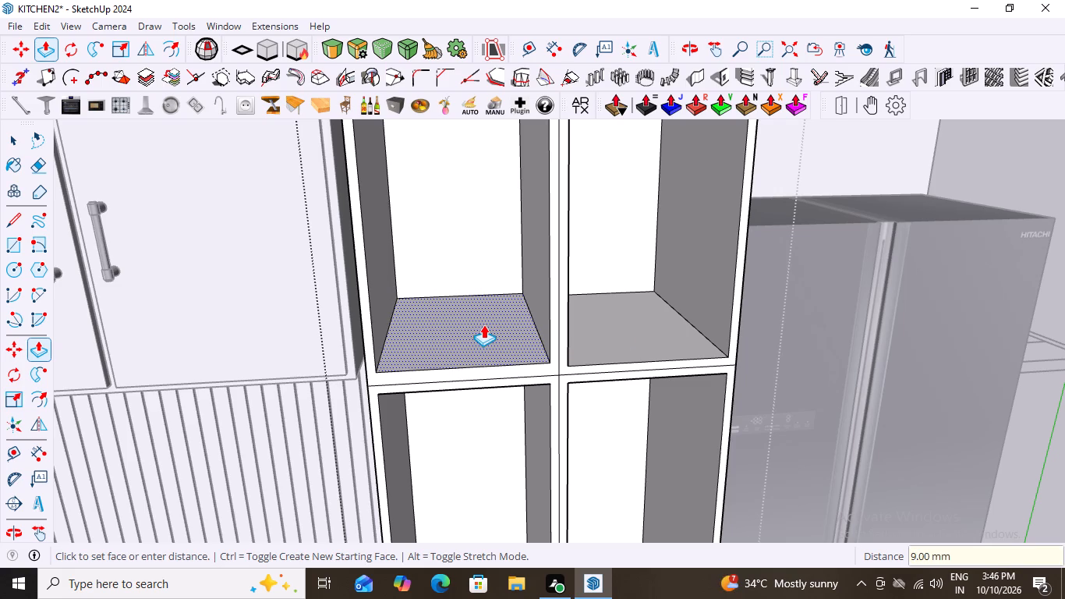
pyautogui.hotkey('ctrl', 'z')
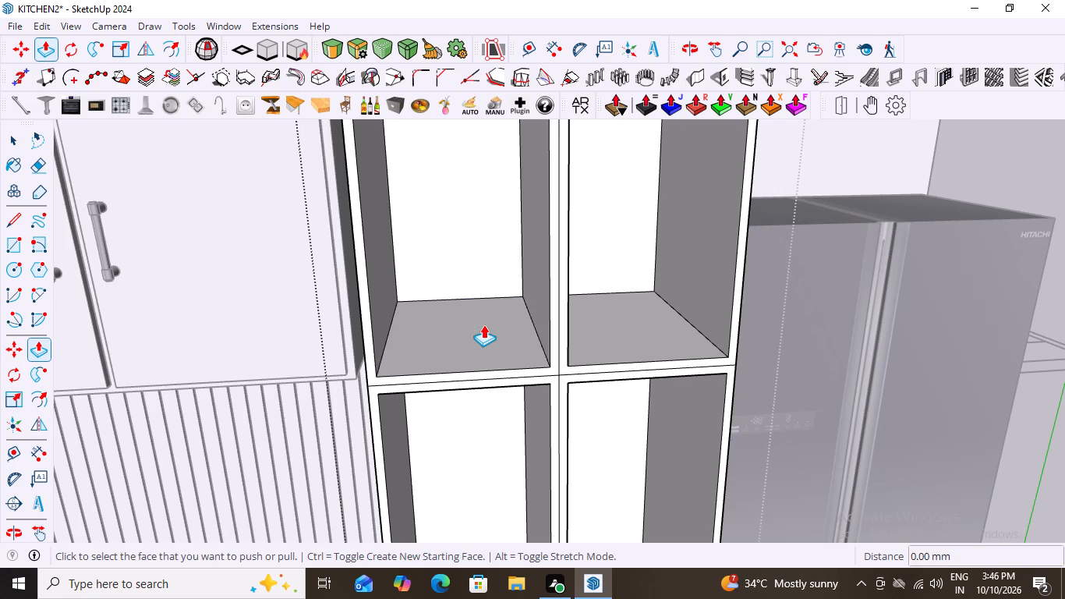
# Thin the tall cabinet's horizontal divider by pushing both upper compartment floors down 9 mm and both lower compartment ceilings up 9 mm.
pyautogui.moveTo(489, 433); pyautogui.dragTo(508, 372, button='middle')
pyautogui.scroll(-1, 479, 323)
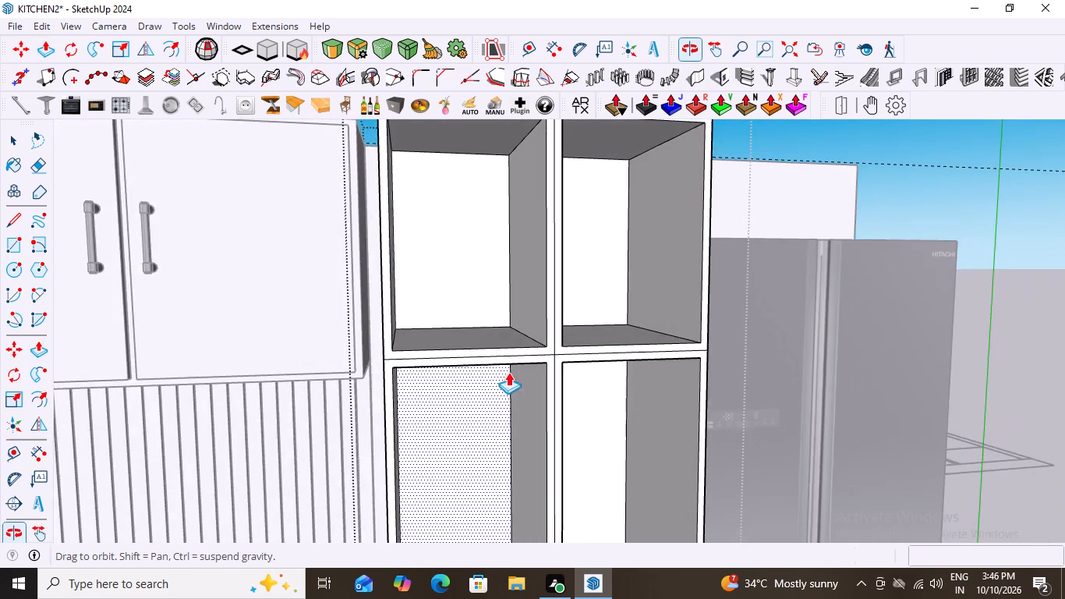
pyautogui.scroll(3, 471, 346)
pyautogui.click(509, 326)
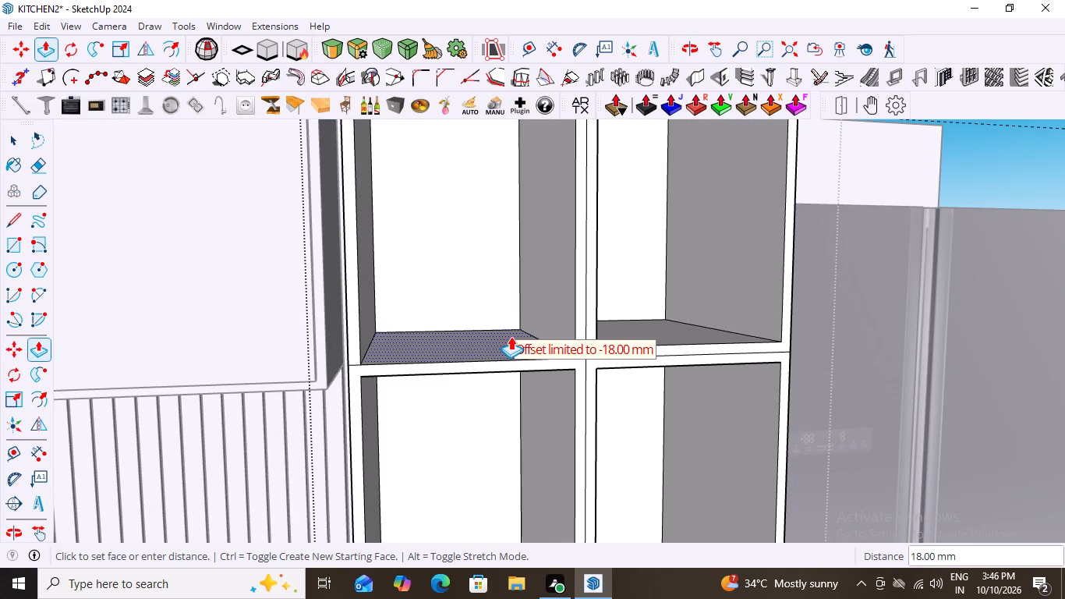
pyautogui.write('9mm')
pyautogui.press('Return')
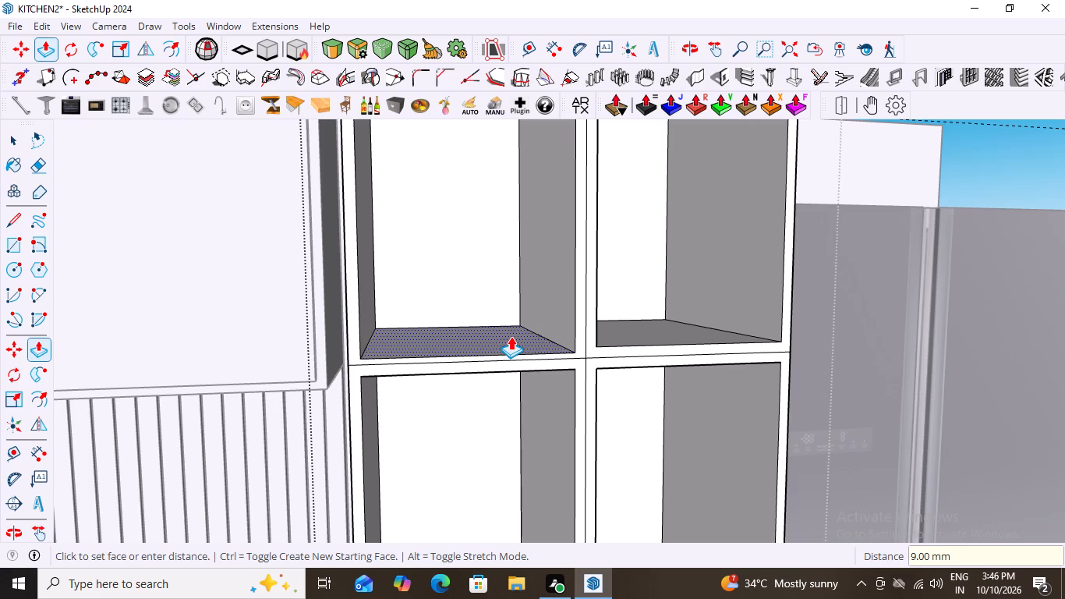
pyautogui.doubleClick(653, 322)
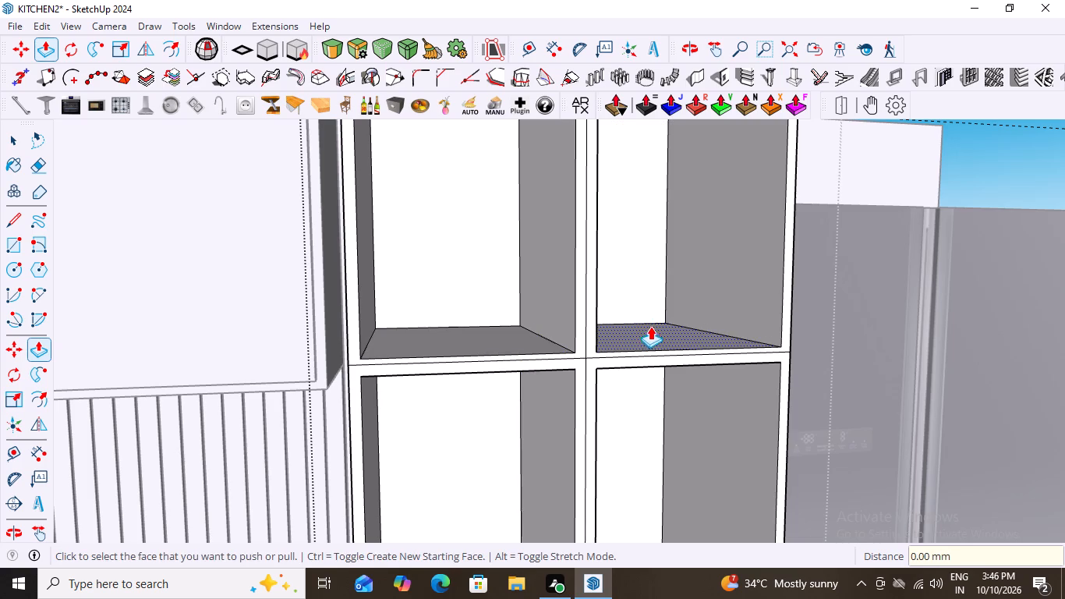
pyautogui.moveTo(516, 421); pyautogui.dragTo(540, 299, button='middle')
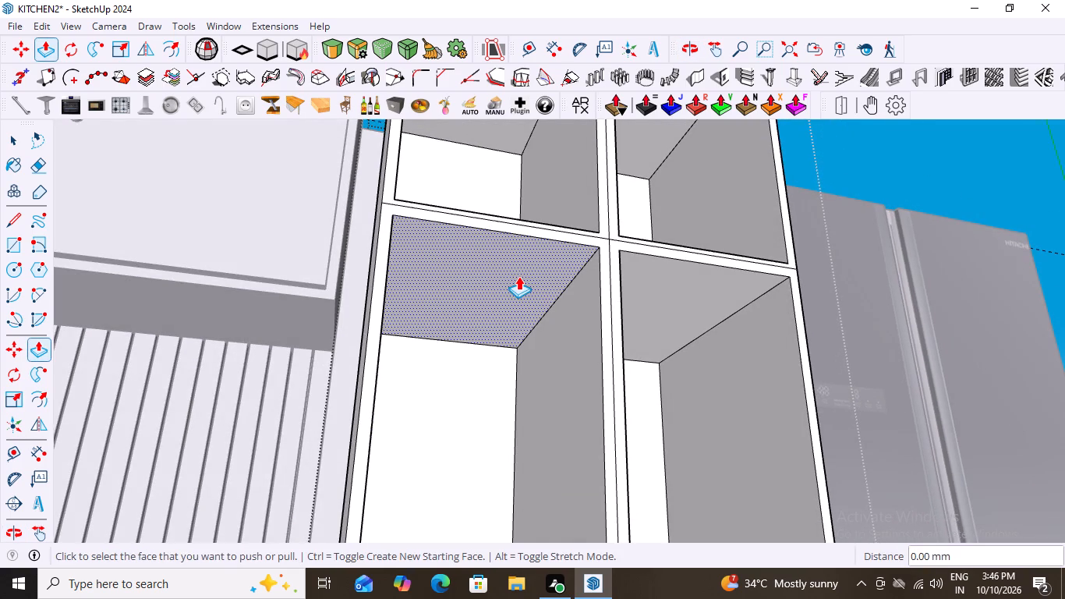
pyautogui.doubleClick(517, 270)
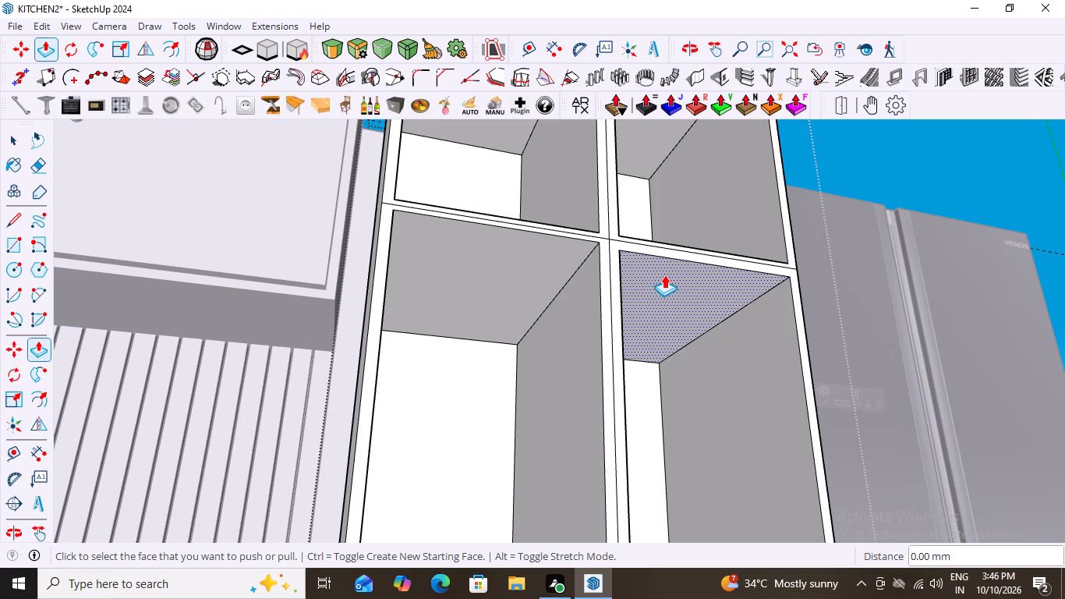
pyautogui.doubleClick(664, 275)
# Thin the tall cabinet's central vertical divider by pushing both its side faces in 9 mm, in the upper and lower compartments.
pyautogui.moveTo(509, 331); pyautogui.dragTo(515, 486, button='middle')
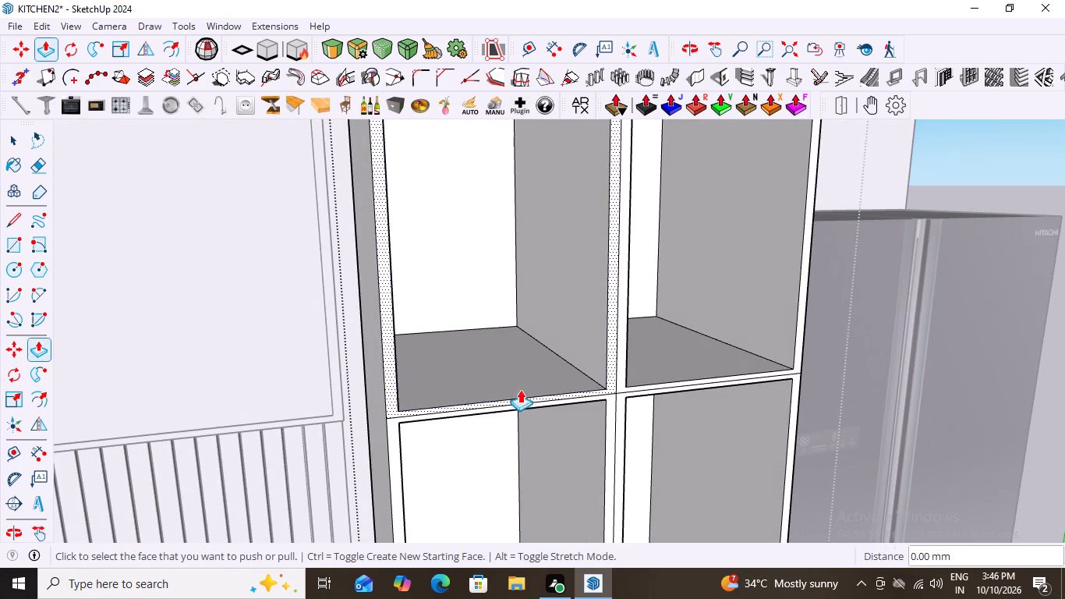
pyautogui.doubleClick(582, 285)
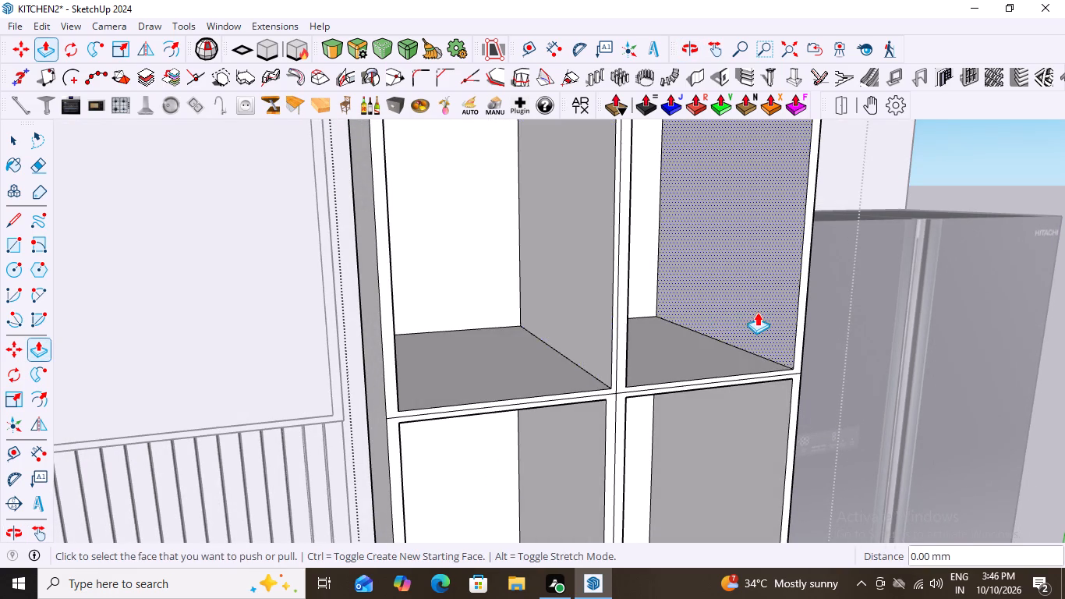
pyautogui.moveTo(734, 314); pyautogui.dragTo(583, 313, button='middle')
pyautogui.doubleClick(538, 291)
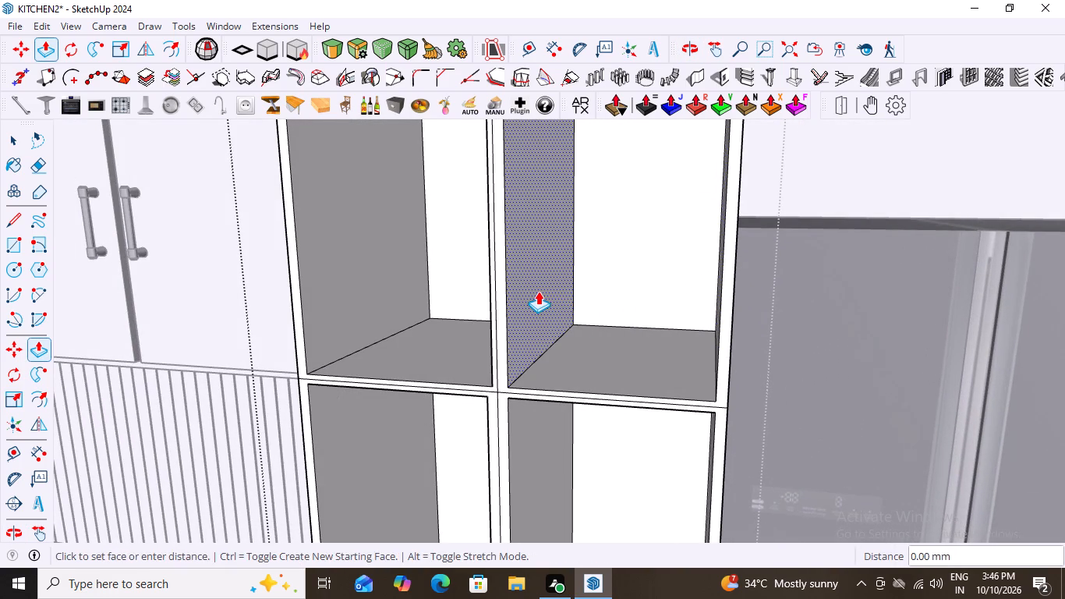
pyautogui.scroll(-2, 596, 302)
pyautogui.moveTo(586, 450); pyautogui.dragTo(666, 388, button='middle')
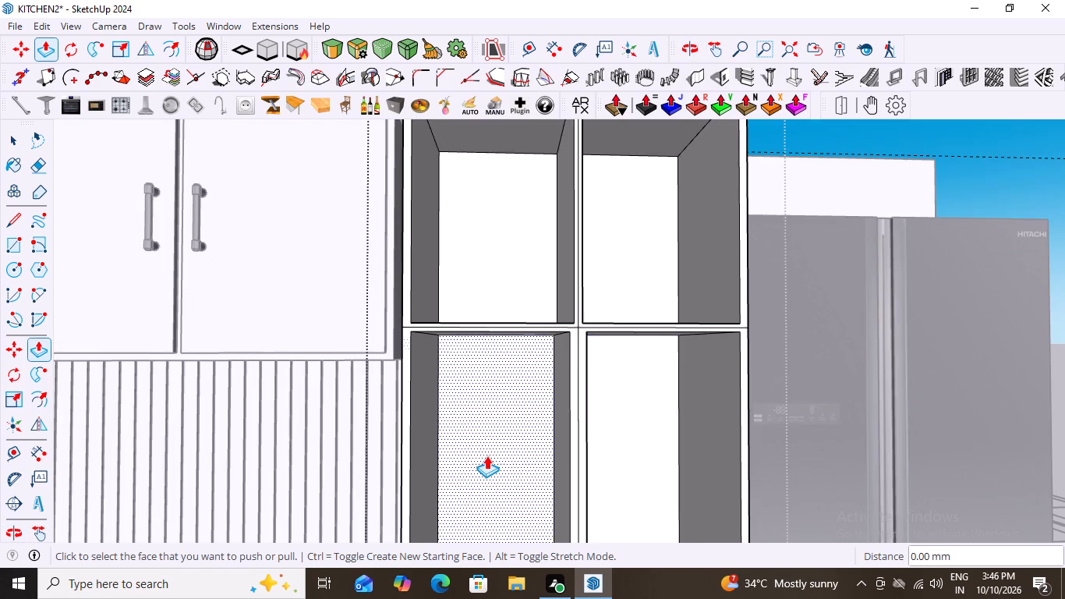
pyautogui.scroll(2, 487, 455)
pyautogui.doubleClick(578, 412)
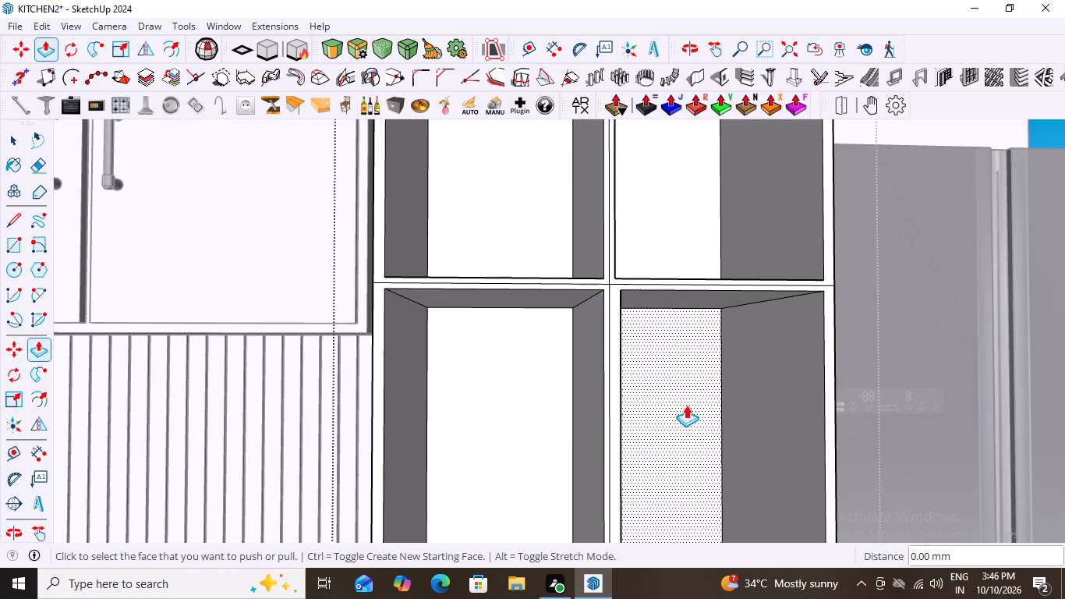
pyautogui.moveTo(686, 406); pyautogui.dragTo(545, 411, button='middle')
pyautogui.doubleClick(553, 388)
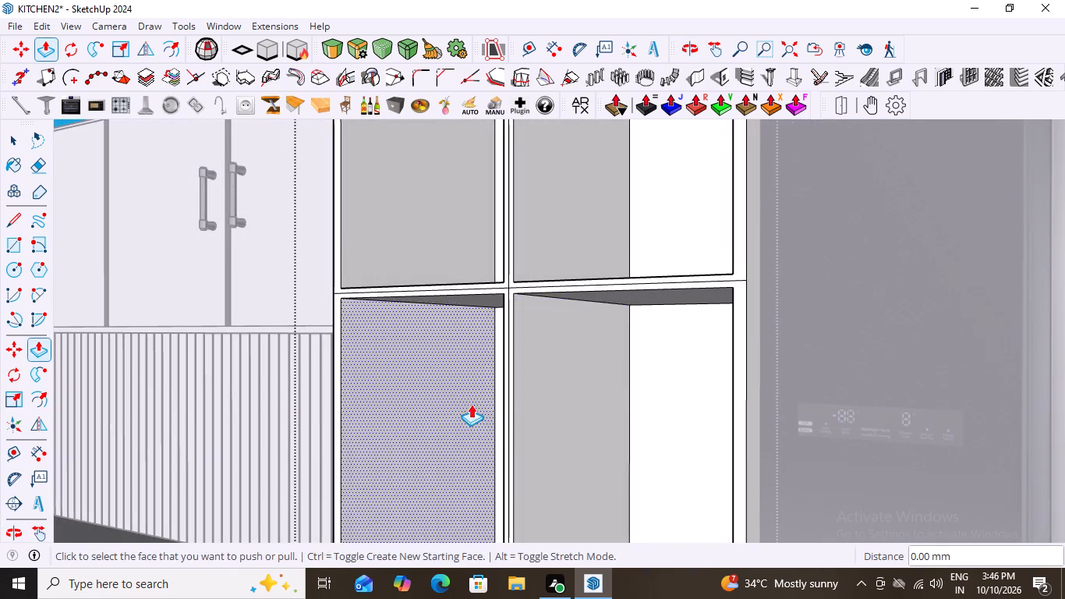
pyautogui.moveTo(472, 405); pyautogui.dragTo(577, 435, button='middle')
pyautogui.press('space')
# Delete the vertical and horizontal seam lines along the middle of the tall cabinet's front dividers, then close the cabinet.
pyautogui.scroll(-4, 536, 432)
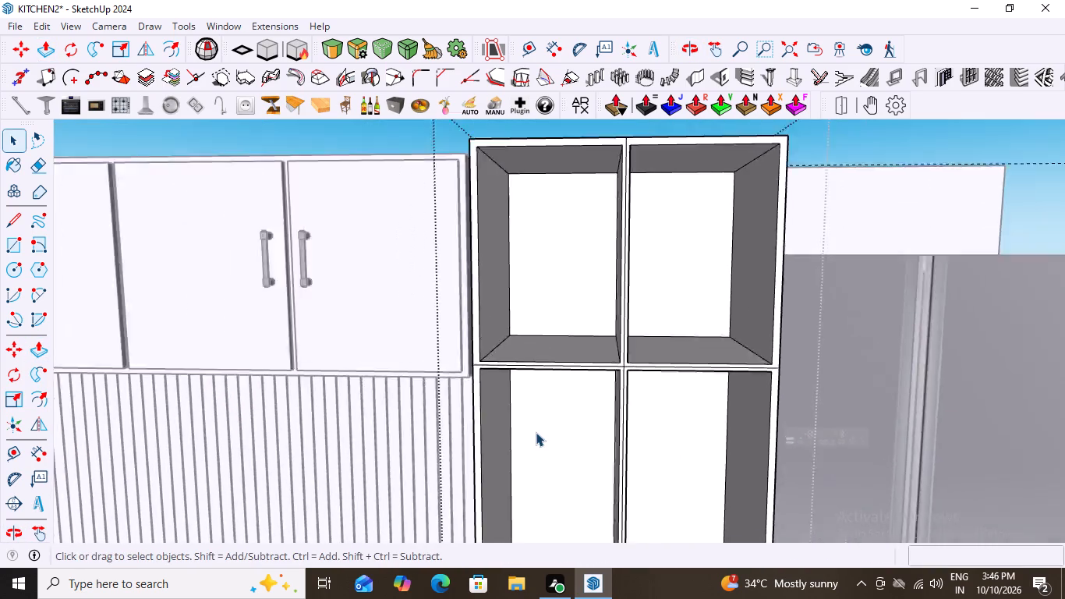
pyautogui.scroll(-2, 536, 432)
pyautogui.scroll(9, 597, 221)
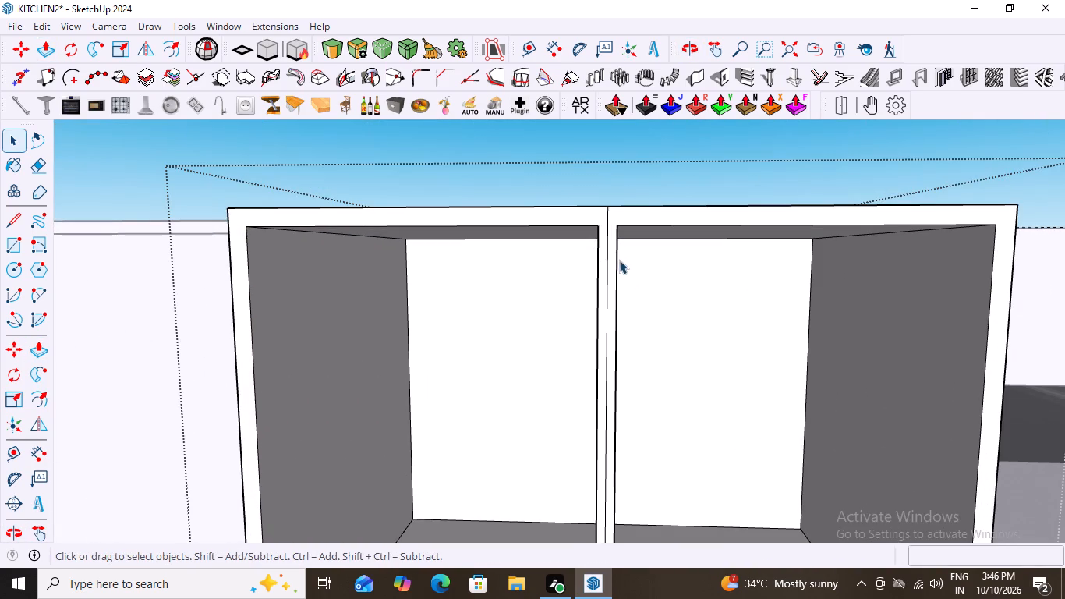
pyautogui.click(607, 251)
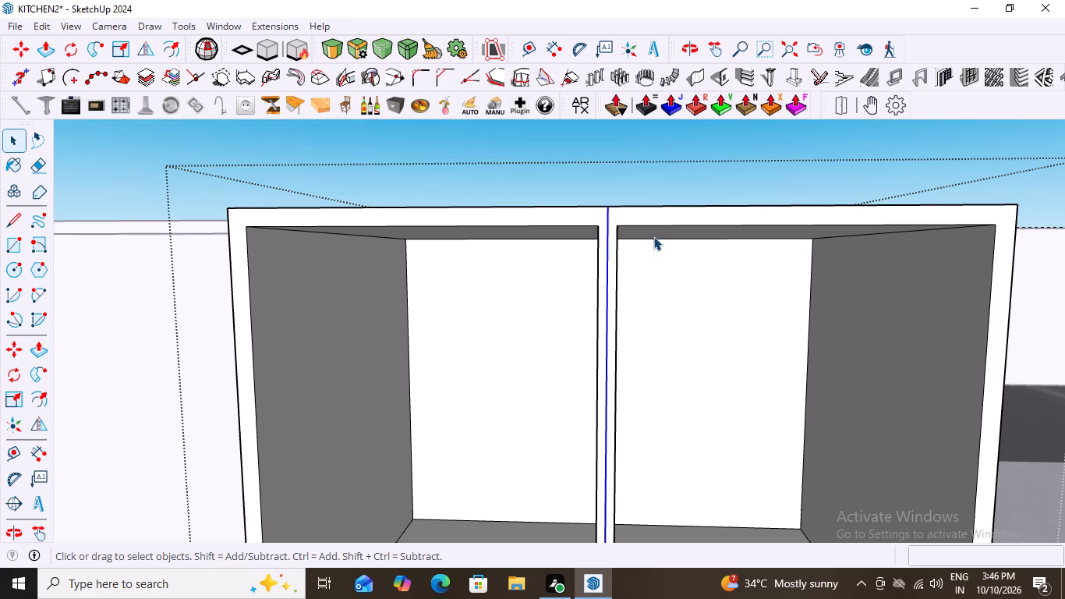
pyautogui.scroll(-8, 653, 236)
pyautogui.scroll(-4, 578, 336)
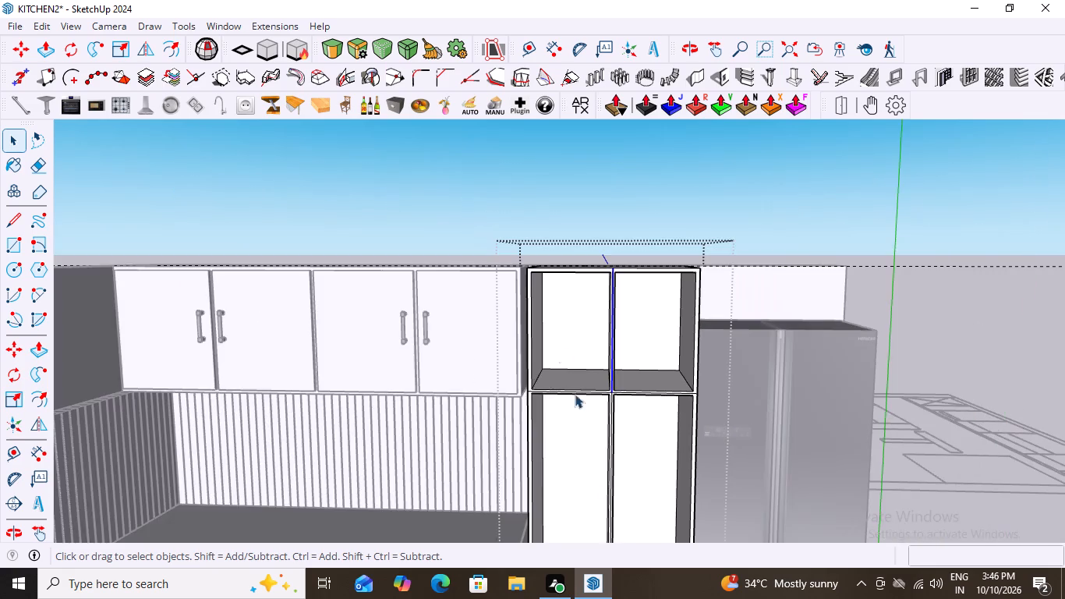
pyautogui.scroll(8, 614, 499)
pyautogui.scroll(2, 575, 297)
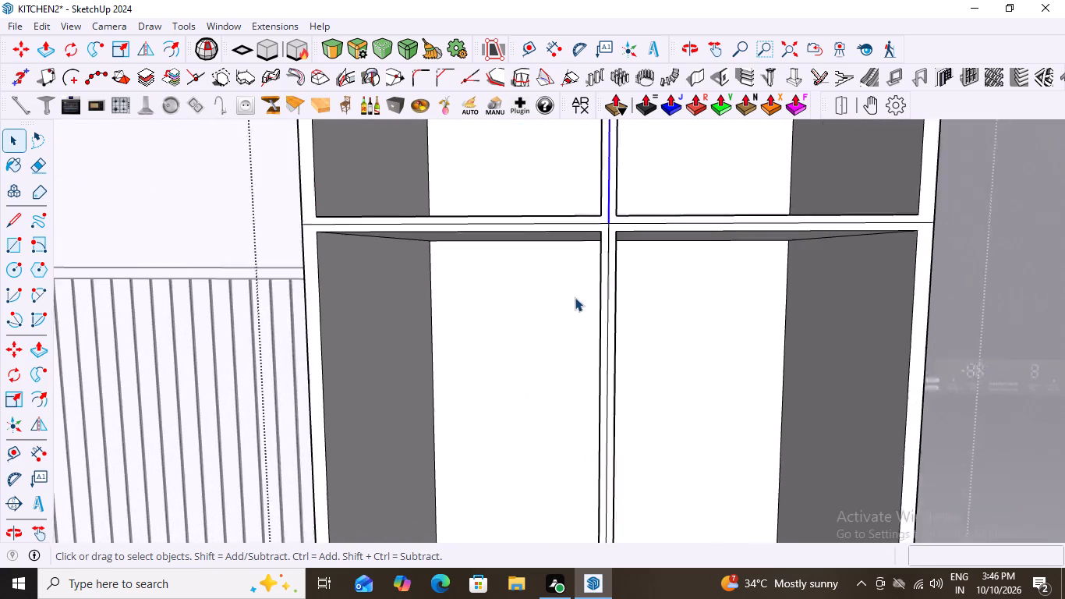
pyautogui.scroll(1, 575, 297)
pyautogui.keyDown('shift'); pyautogui.click(603, 206); pyautogui.keyUp('shift')
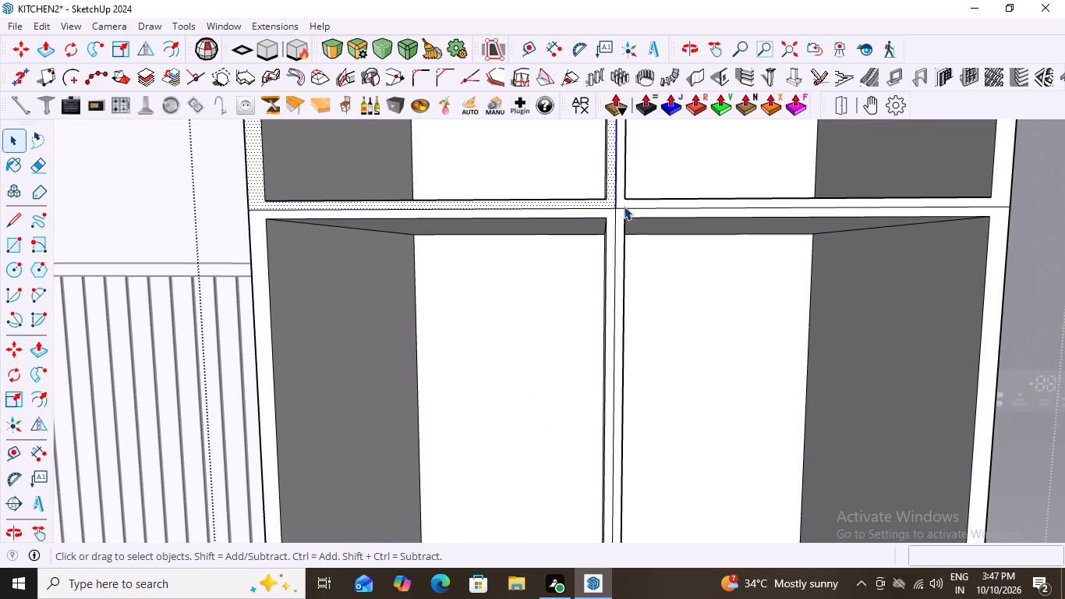
pyautogui.keyDown('shift'); pyautogui.click(607, 202); pyautogui.keyUp('shift')
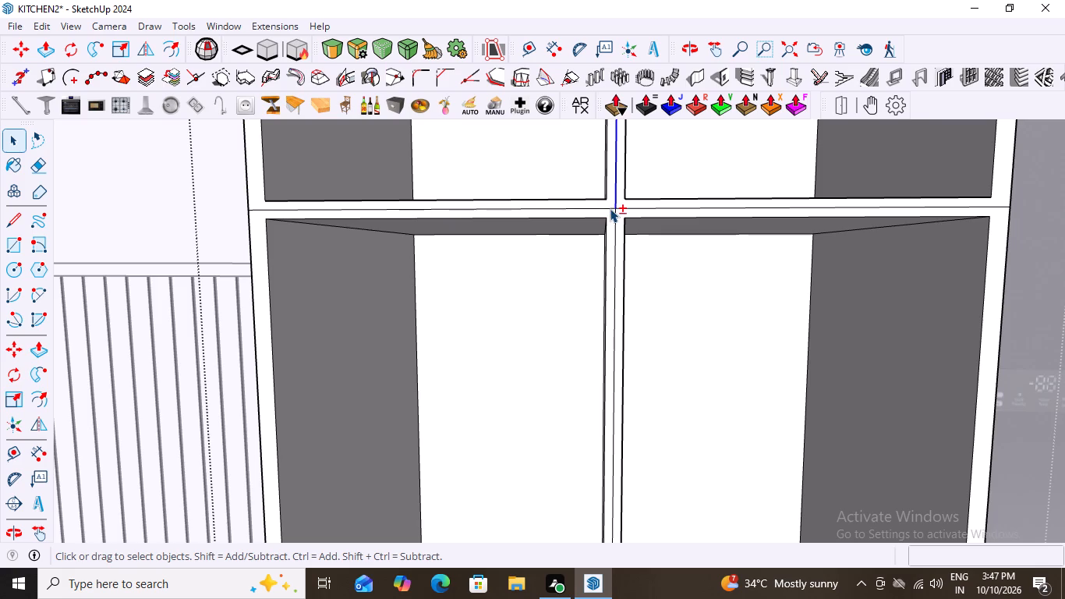
pyautogui.keyDown('shift'); pyautogui.click(610, 207); pyautogui.keyUp('shift')
pyautogui.keyDown('shift'); pyautogui.click(624, 208); pyautogui.keyUp('shift')
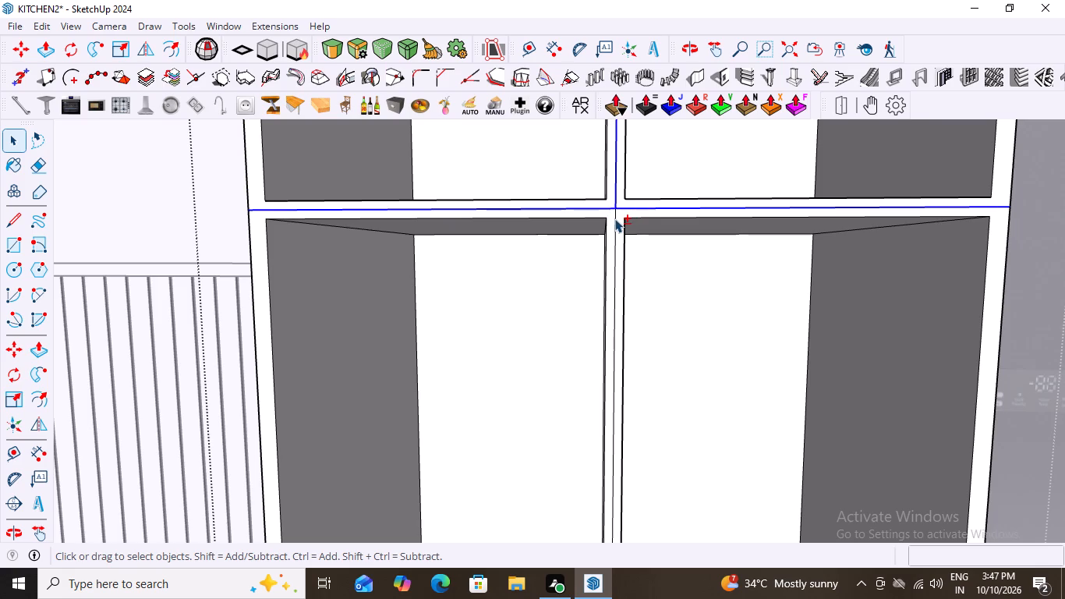
pyautogui.keyDown('shift'); pyautogui.click(614, 218); pyautogui.keyUp('shift')
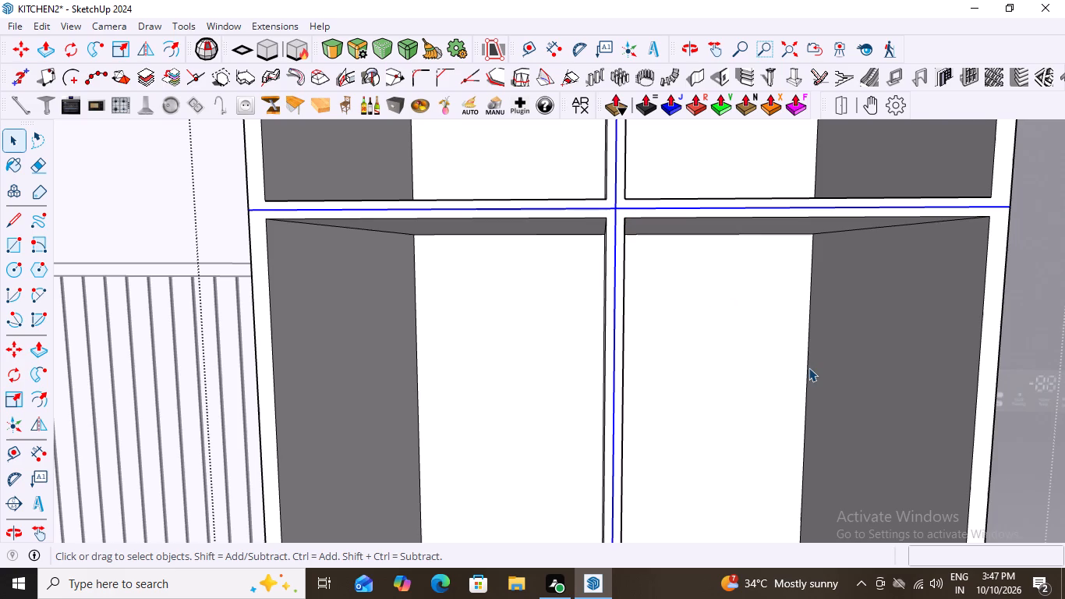
pyautogui.press('Delete')
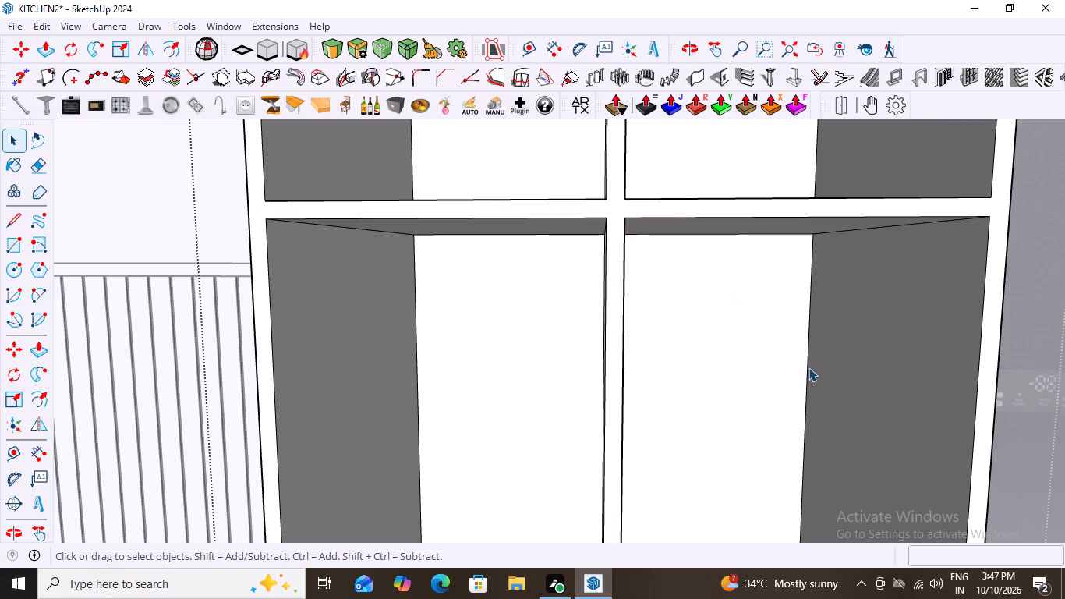
pyautogui.scroll(-16, 788, 367)
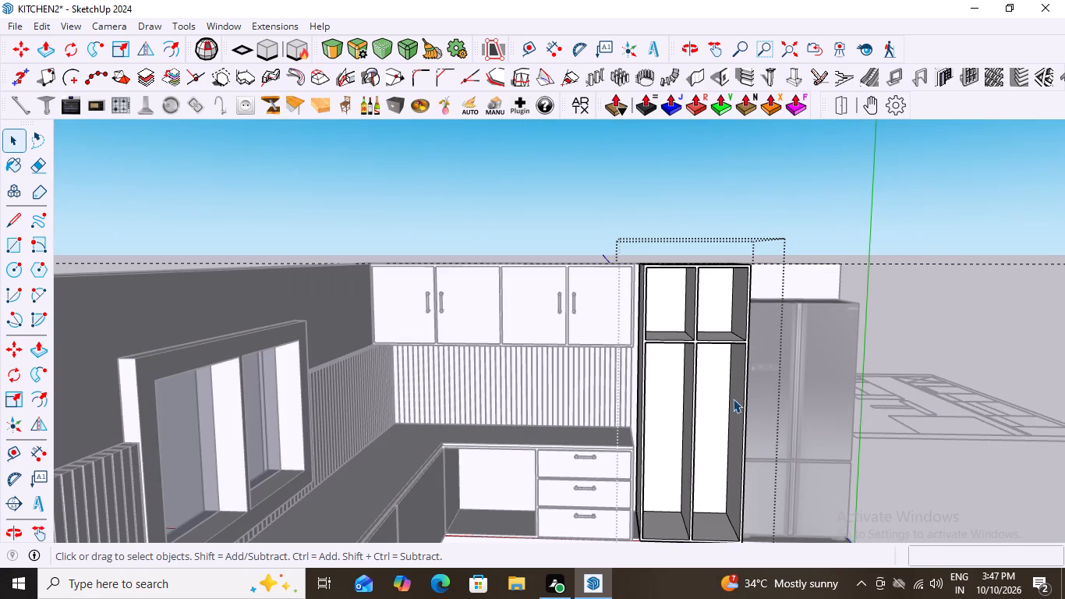
pyautogui.scroll(-1, 728, 399)
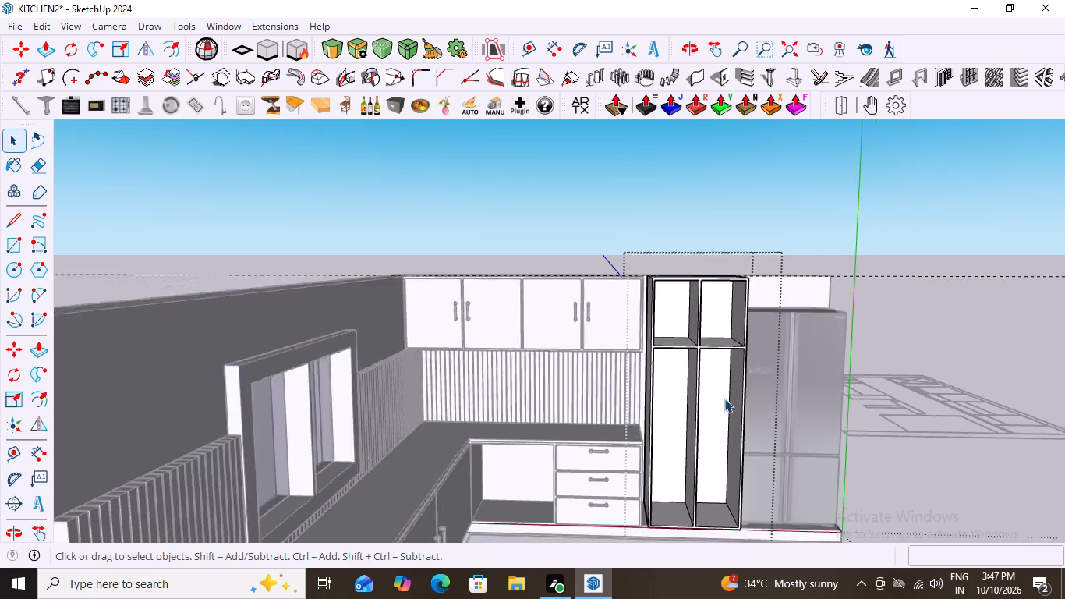
pyautogui.scroll(-5, 724, 399)
pyautogui.click(885, 211)
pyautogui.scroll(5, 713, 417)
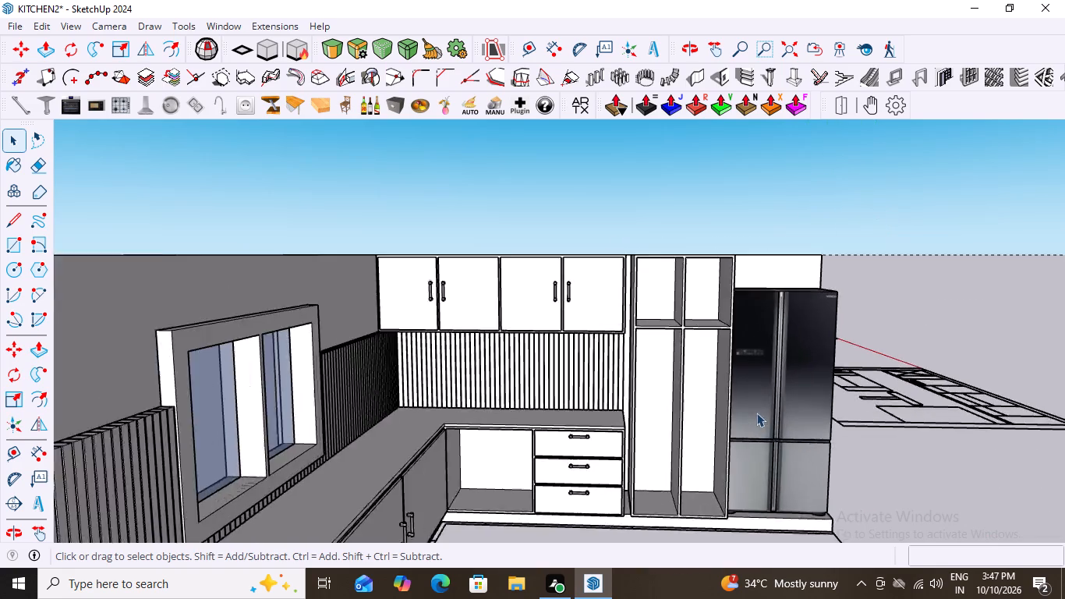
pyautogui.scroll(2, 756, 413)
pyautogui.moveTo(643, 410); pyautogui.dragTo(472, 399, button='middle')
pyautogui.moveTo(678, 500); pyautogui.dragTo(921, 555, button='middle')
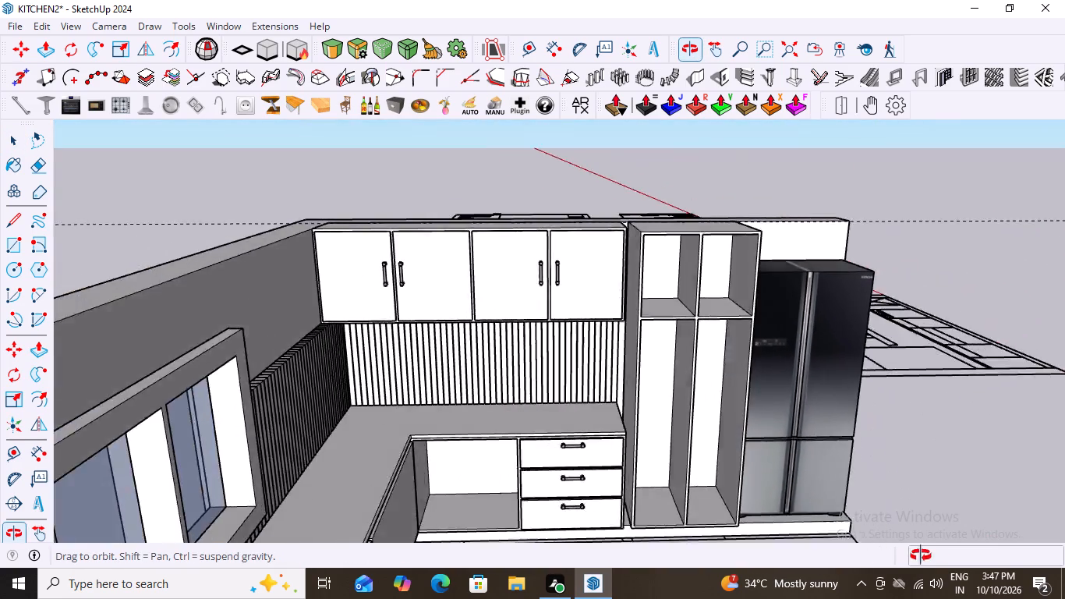
# Inspect the kitchen model from several angles and distances, checking the tall cabinet beside the fridge and its surroundings.
pyautogui.moveTo(921, 555); pyautogui.dragTo(819, 515, button='middle')
pyautogui.scroll(-11, 819, 515)
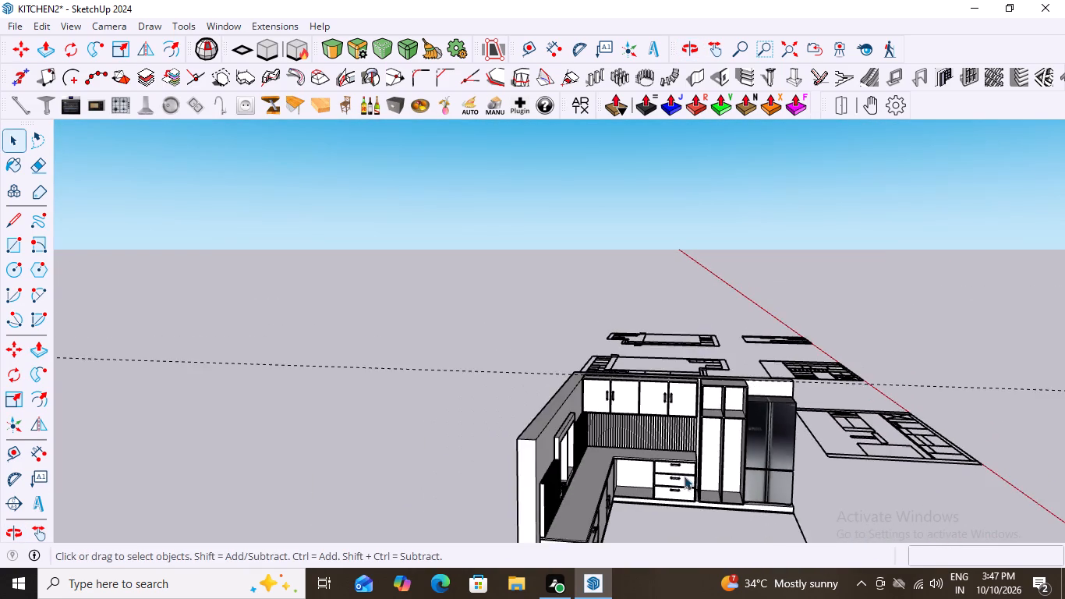
pyautogui.scroll(-3, 684, 476)
pyautogui.moveTo(781, 494); pyautogui.dragTo(748, 487, button='middle')
pyautogui.scroll(1, 745, 495)
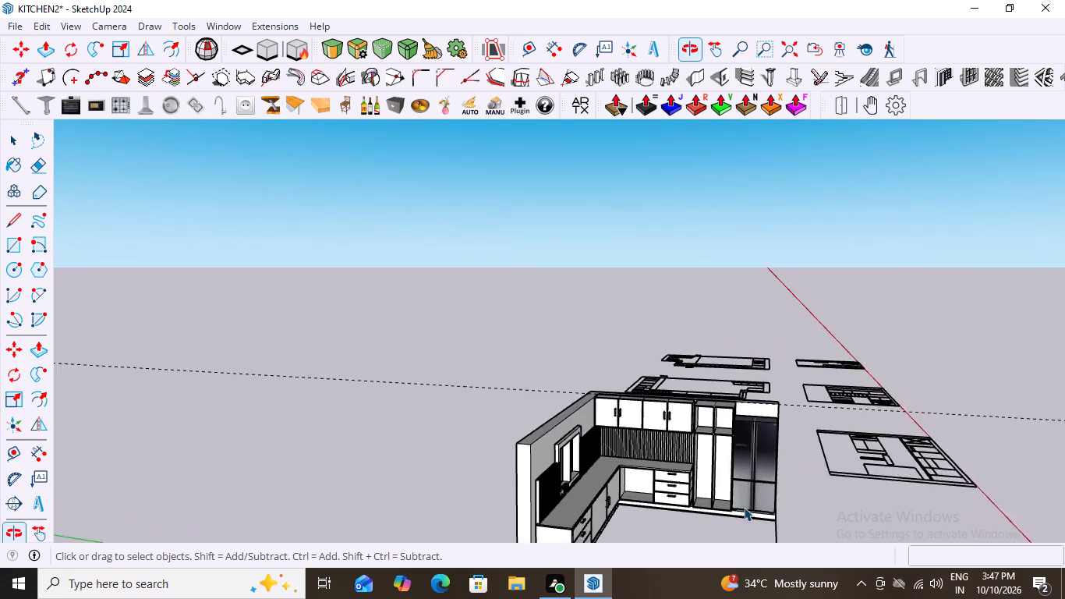
pyautogui.scroll(2, 744, 507)
pyautogui.scroll(-11, 723, 484)
pyautogui.moveTo(709, 489); pyautogui.dragTo(654, 550, button='middle')
pyautogui.scroll(4, 698, 461)
pyautogui.middleClick(698, 461)
pyautogui.scroll(9, 695, 463)
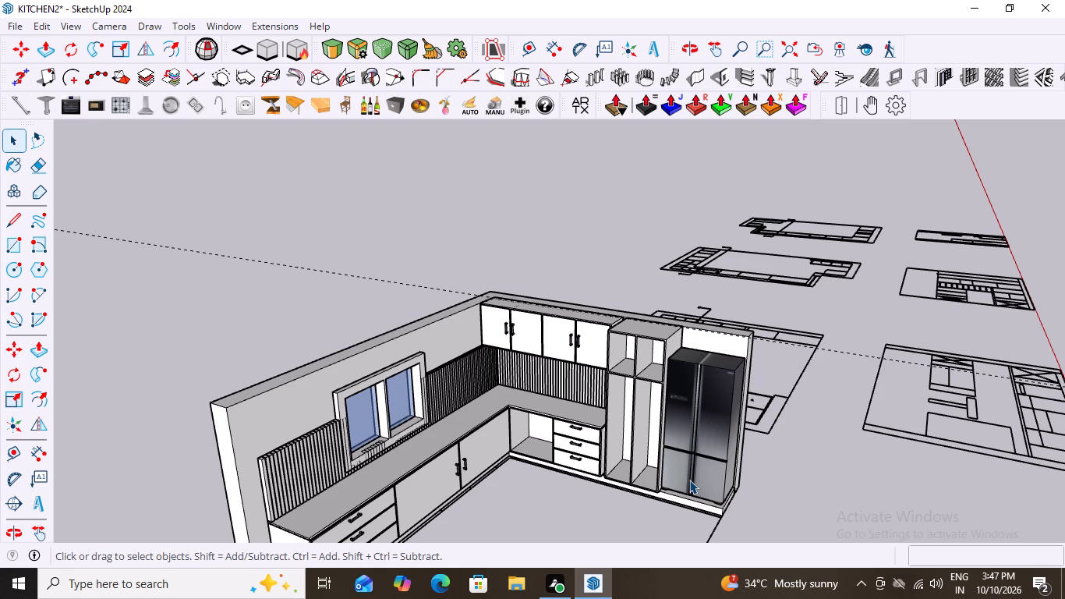
pyautogui.scroll(-7, 654, 393)
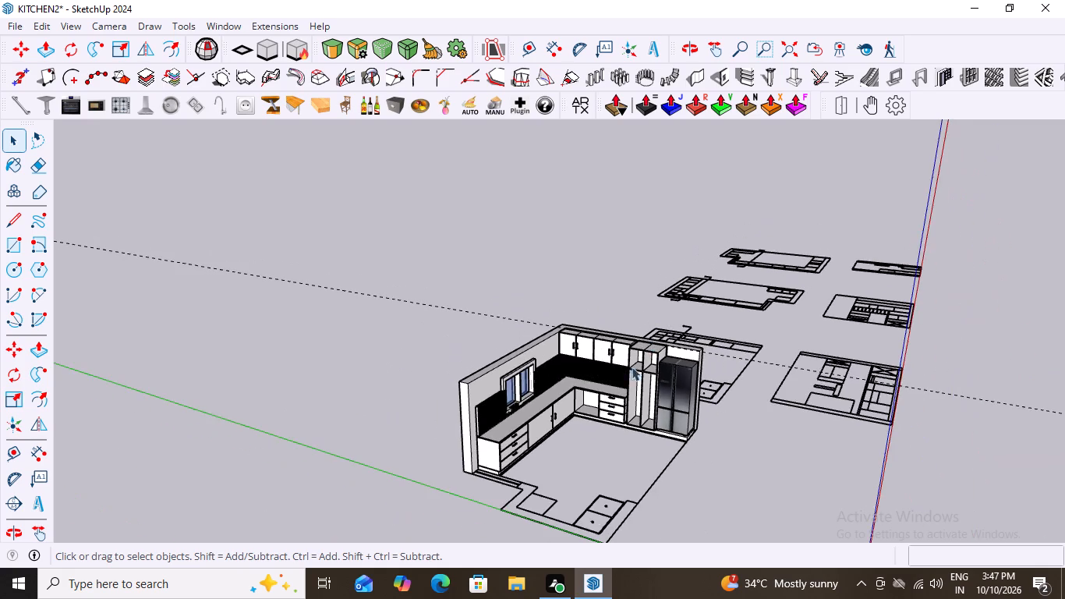
pyautogui.scroll(-1, 670, 431)
pyautogui.moveTo(667, 436); pyautogui.dragTo(550, 456, button='middle')
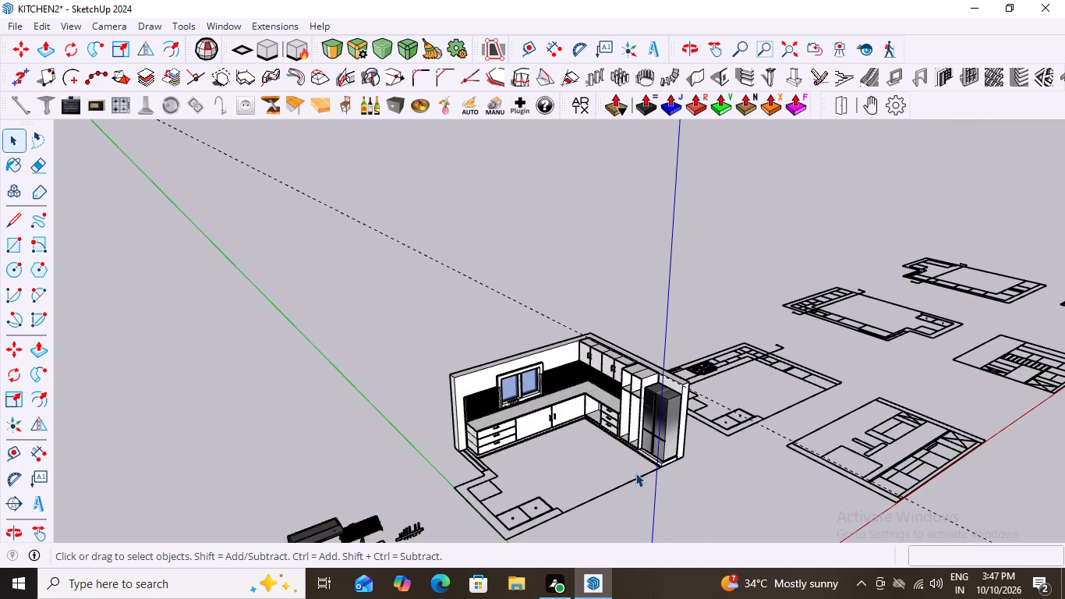
pyautogui.scroll(5, 635, 470)
pyautogui.middleClick(635, 470)
pyautogui.scroll(4, 639, 393)
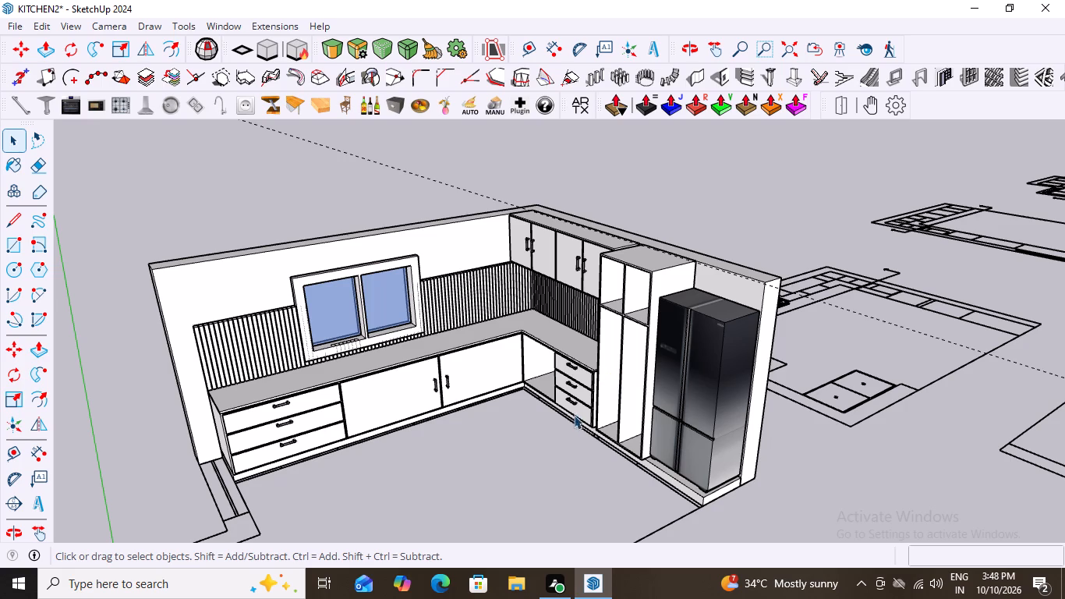
pyautogui.moveTo(582, 424); pyautogui.dragTo(649, 444, button='middle')
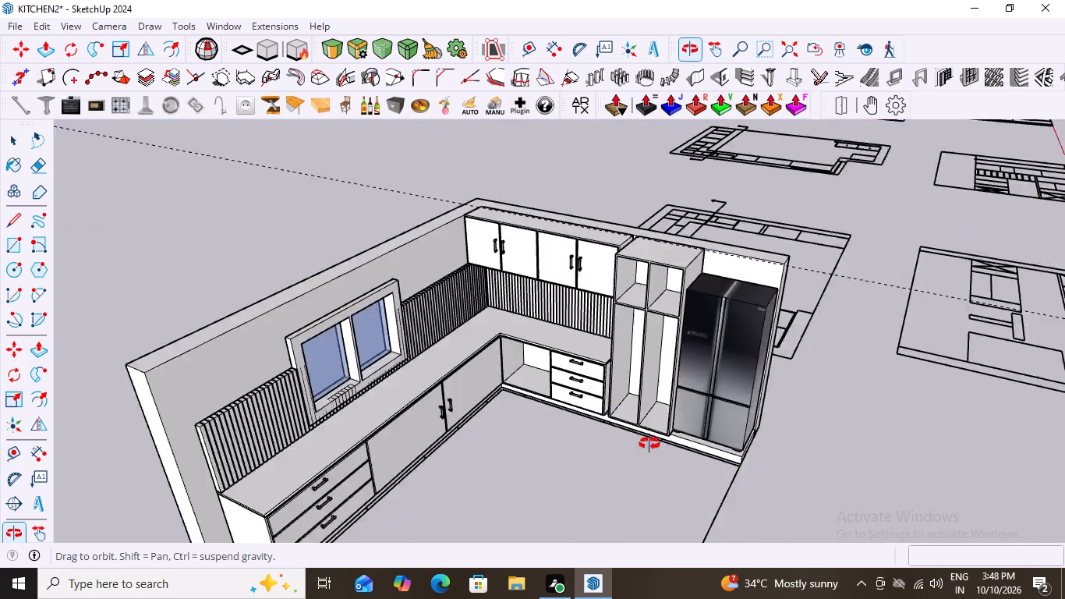
pyautogui.moveTo(649, 444); pyautogui.dragTo(878, 376, button='middle')
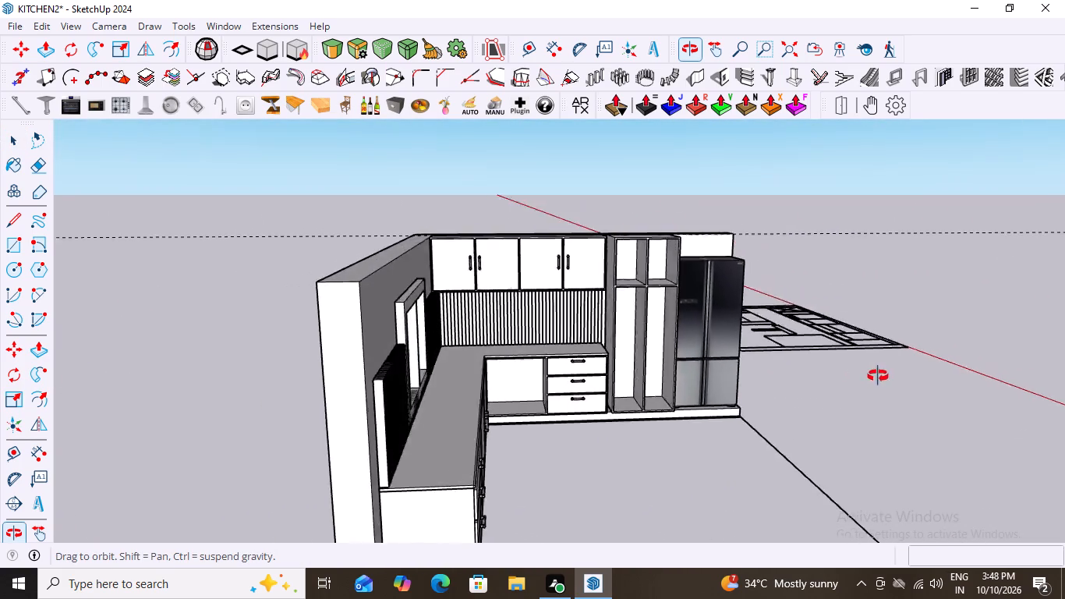
pyautogui.moveTo(878, 376); pyautogui.dragTo(646, 400, button='middle')
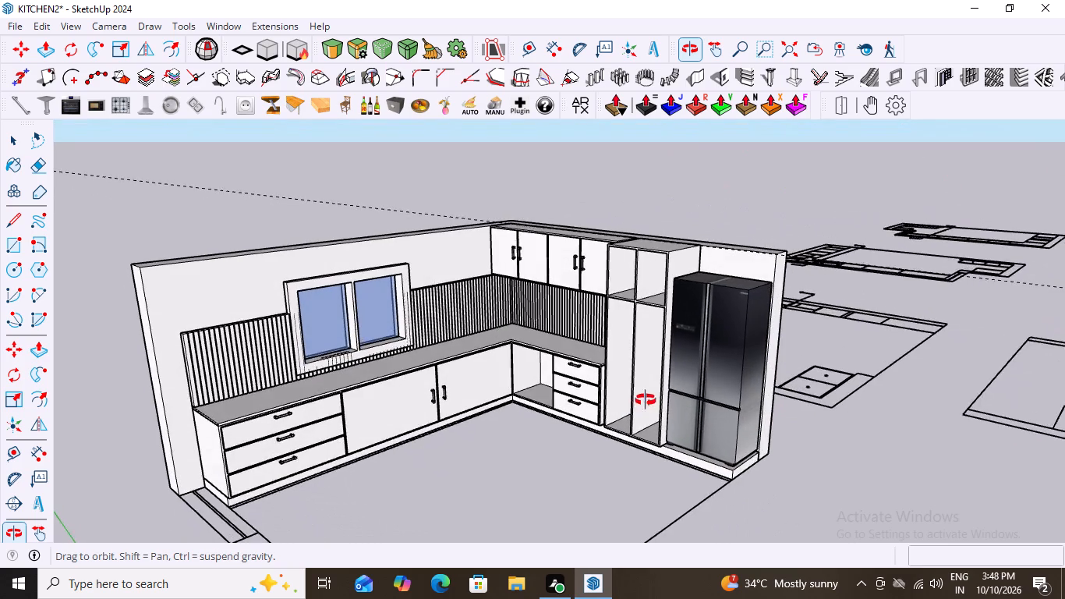
pyautogui.moveTo(646, 400); pyautogui.dragTo(564, 393, button='middle')
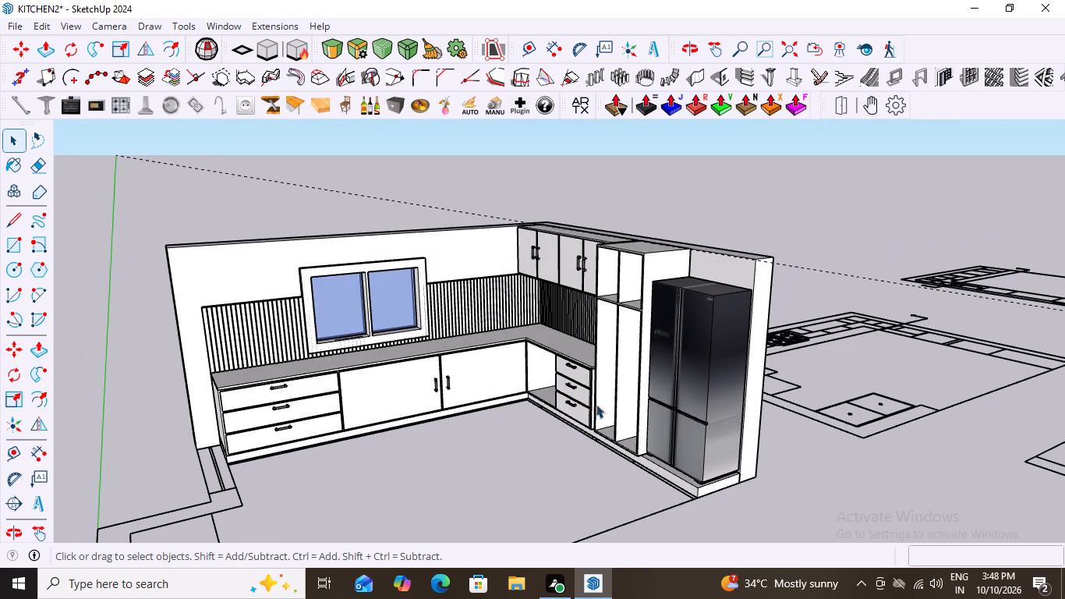
pyautogui.scroll(-4, 723, 433)
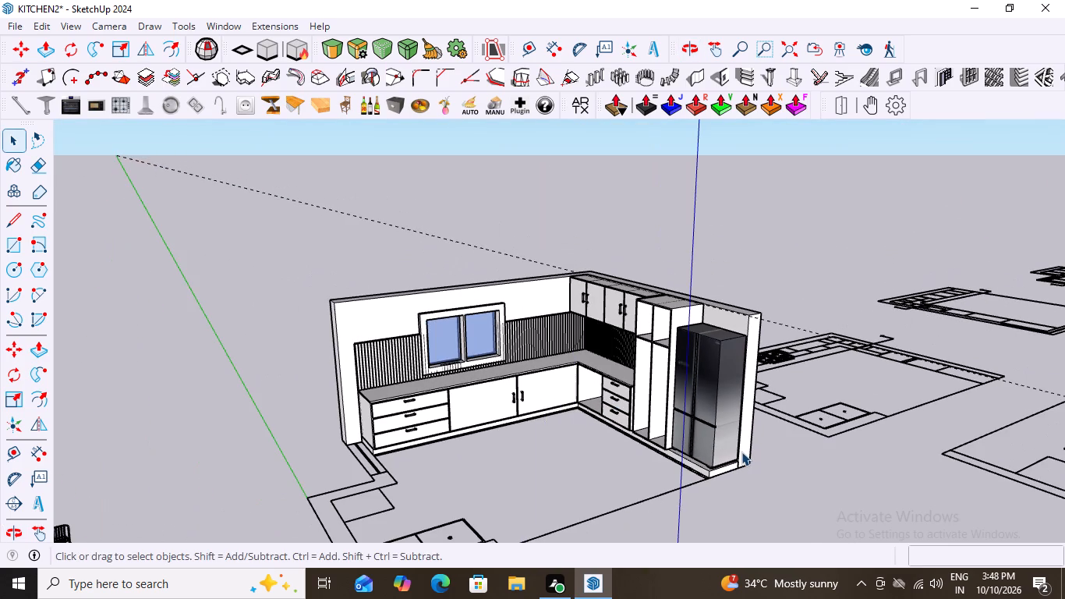
pyautogui.scroll(-1, 644, 449)
pyautogui.moveTo(677, 469); pyautogui.dragTo(754, 489, button='middle')
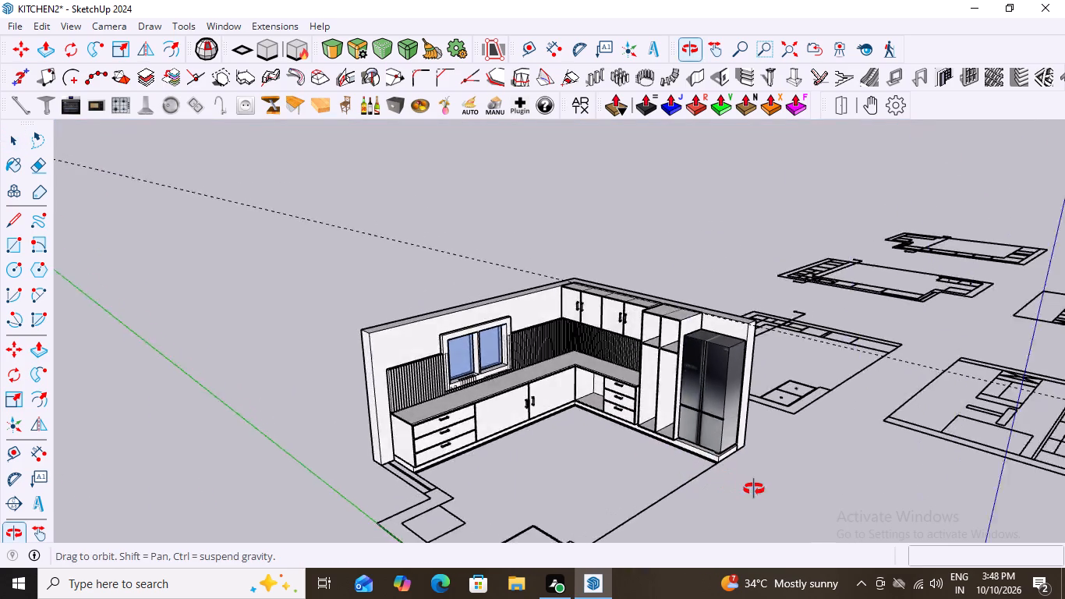
pyautogui.moveTo(754, 489); pyautogui.dragTo(821, 495, button='middle')
pyautogui.scroll(5, 668, 340)
pyautogui.moveTo(663, 379); pyautogui.dragTo(726, 392, button='middle')
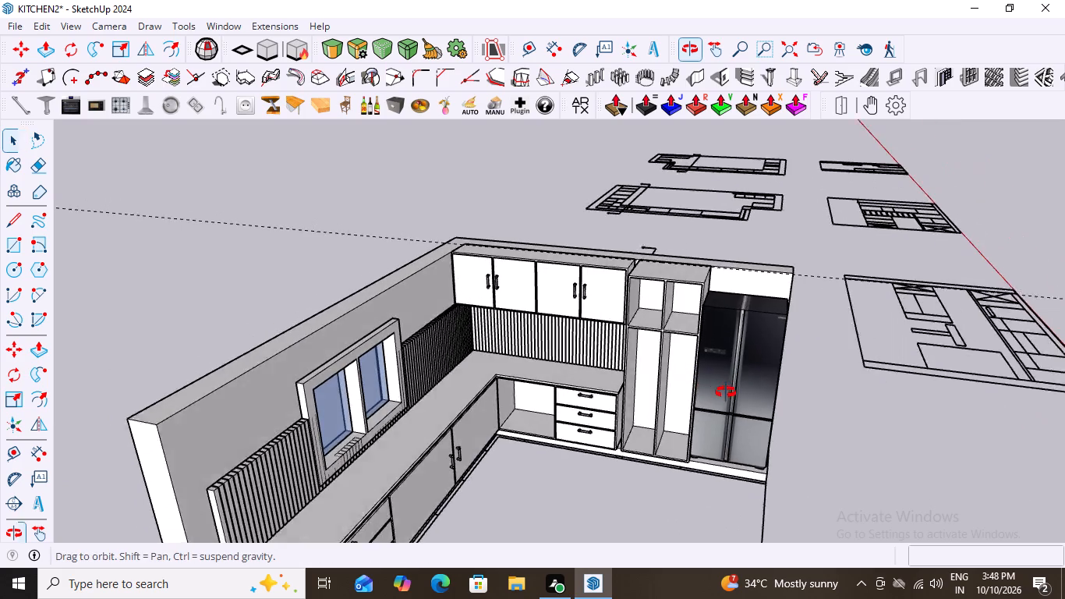
pyautogui.moveTo(726, 392); pyautogui.dragTo(789, 368, button='middle')
pyautogui.scroll(2, 789, 368)
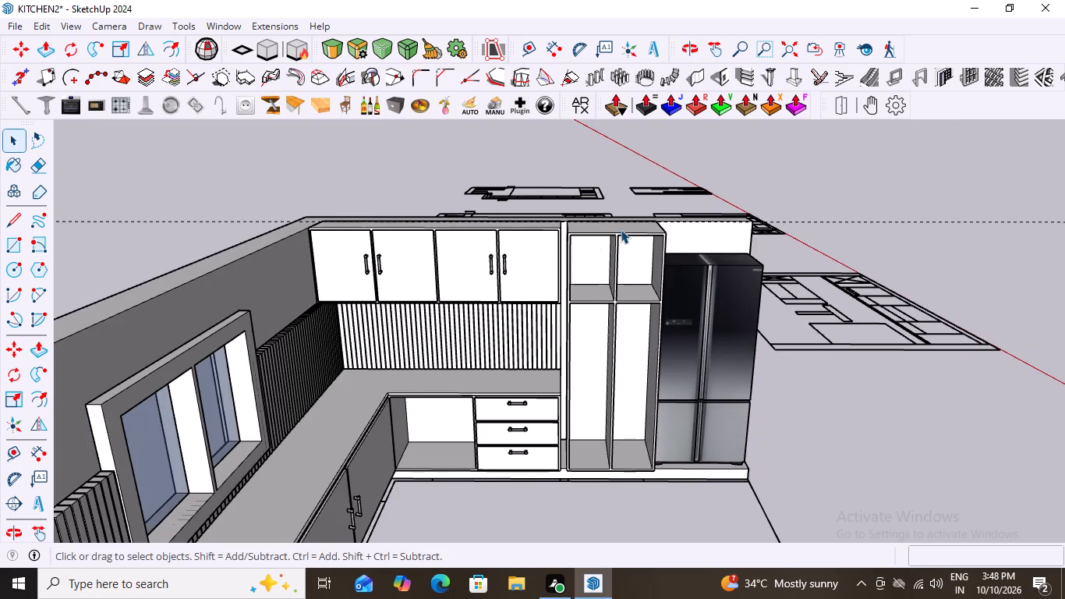
pyautogui.scroll(8, 621, 229)
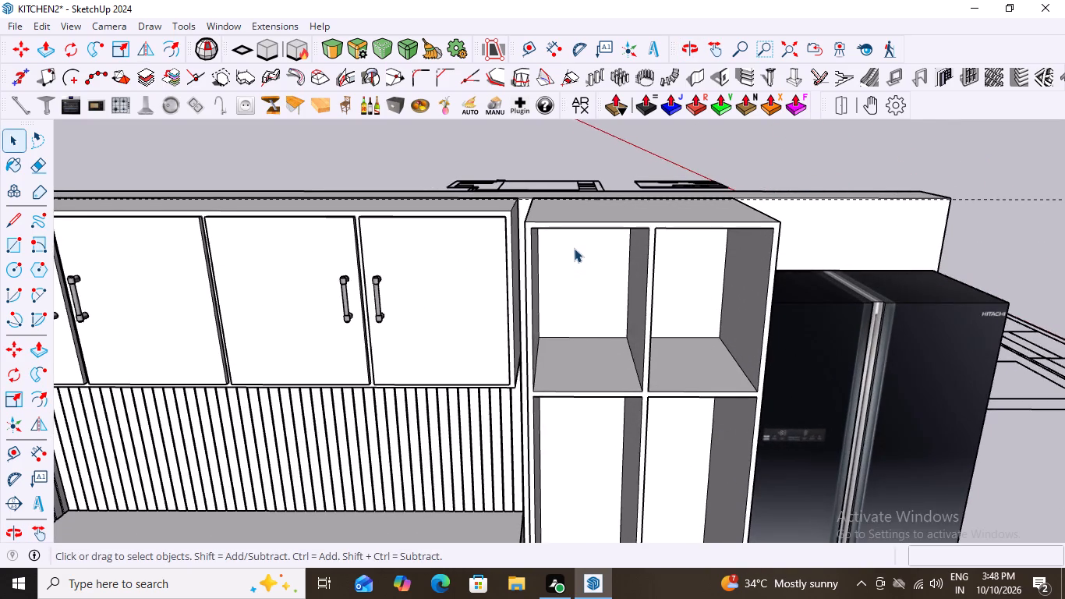
pyautogui.scroll(-14, 574, 248)
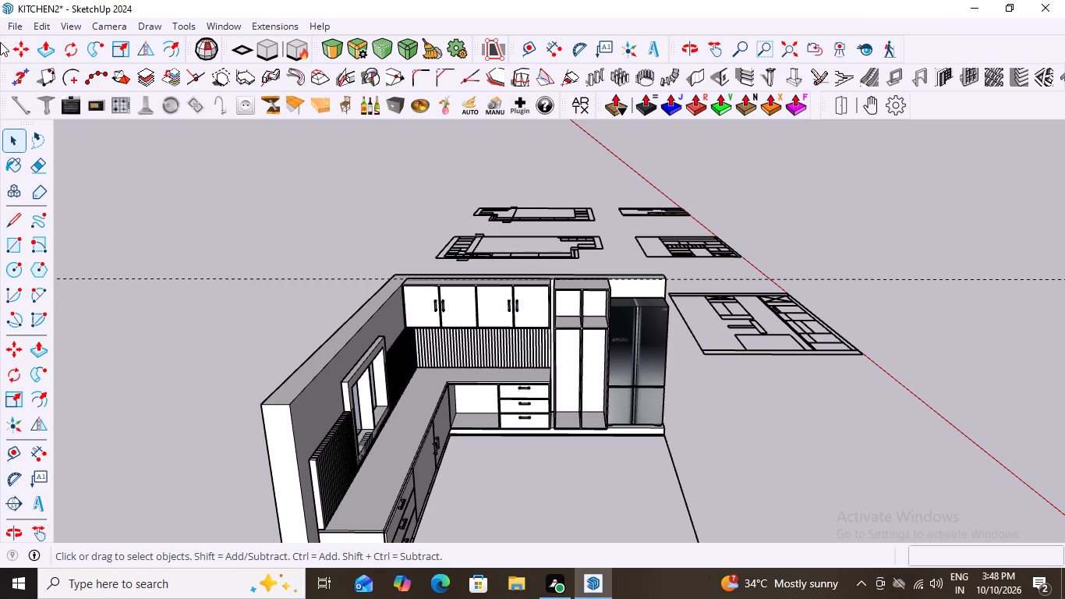
# Delete all the dashed guide lines in the model.
pyautogui.click(41, 29)
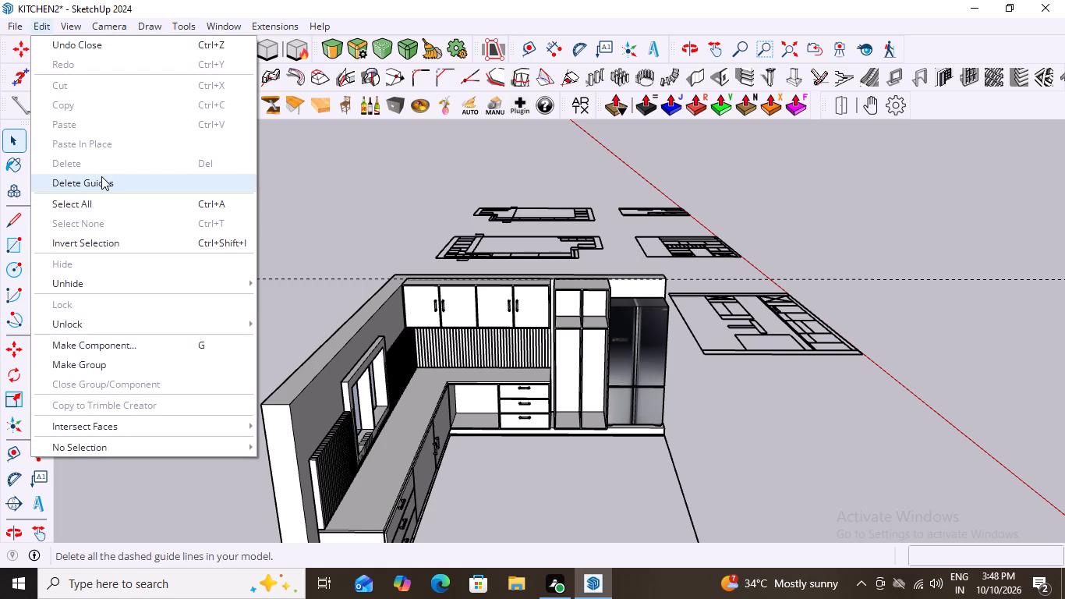
pyautogui.click(104, 183)
# Draw a rectangle of about 518 by 346 mm covering the tall cabinet's upper compartment opening nearest the wall cabinets.
pyautogui.scroll(-3, 416, 285)
pyautogui.scroll(2, 530, 432)
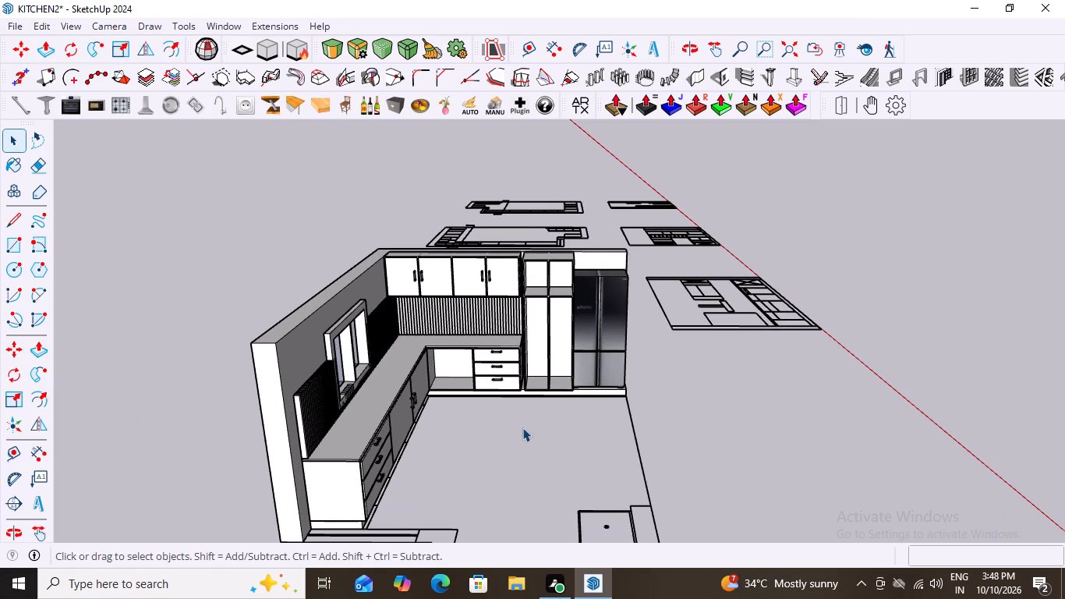
pyautogui.moveTo(475, 408); pyautogui.dragTo(532, 416, button='middle')
pyautogui.scroll(1, 531, 416)
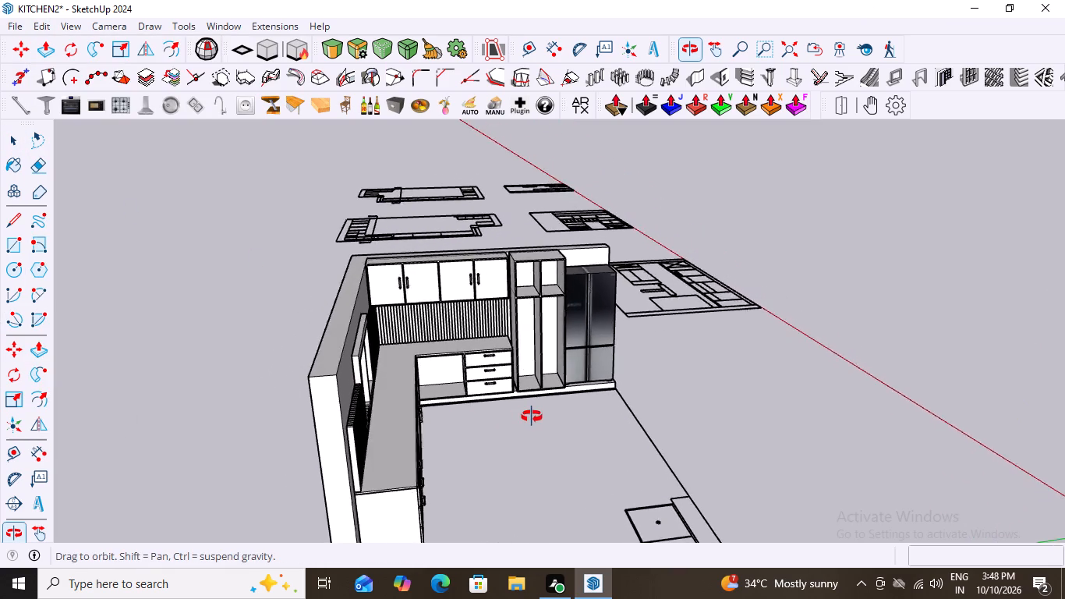
pyautogui.moveTo(532, 416); pyautogui.dragTo(523, 410, button='middle')
pyautogui.scroll(3, 557, 274)
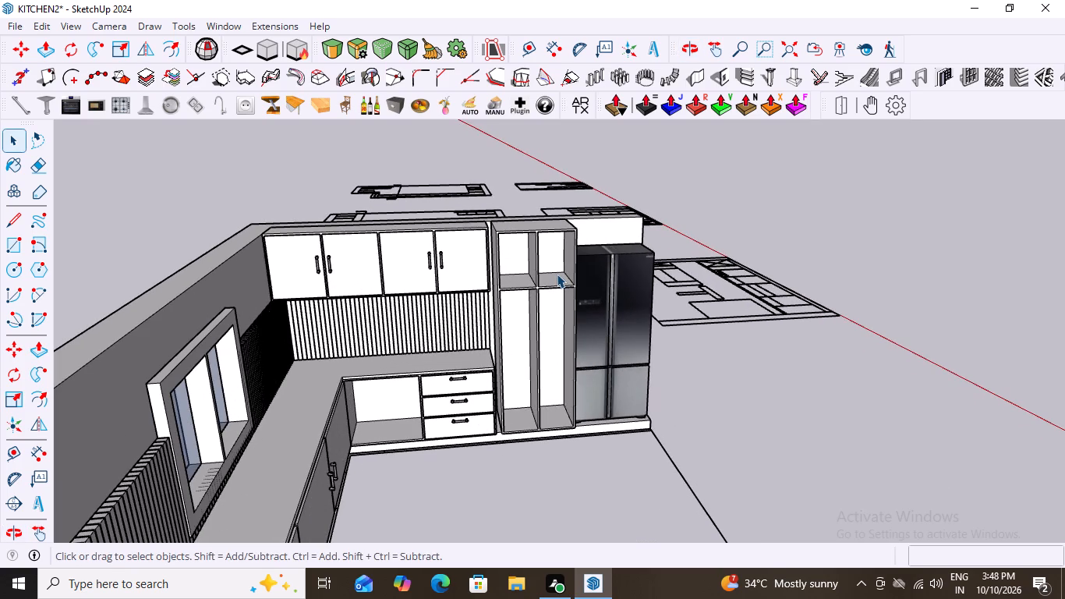
pyautogui.press('r')
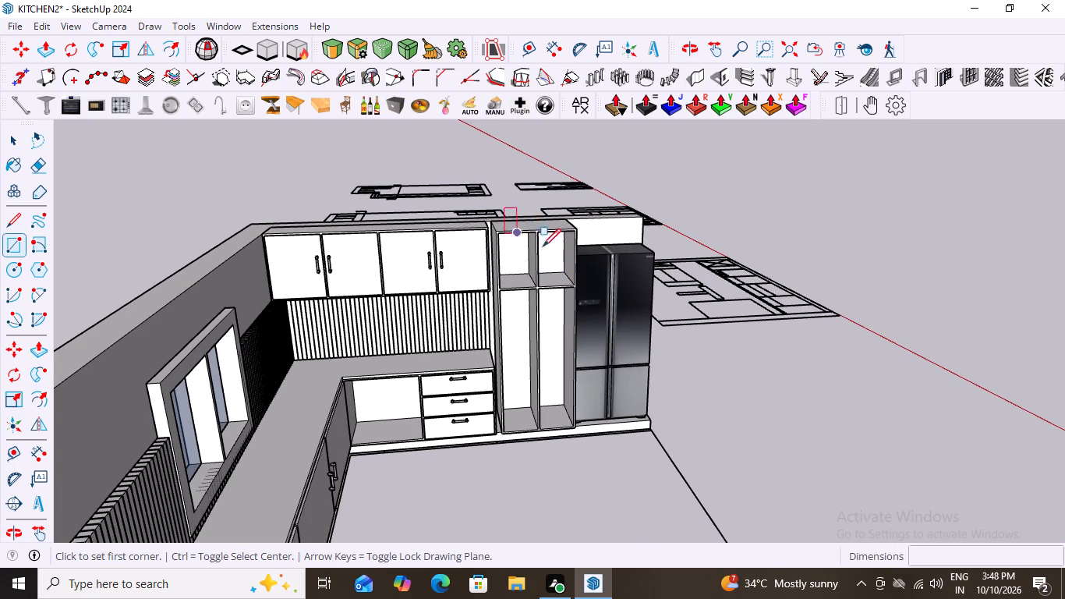
pyautogui.scroll(8, 571, 264)
pyautogui.scroll(4, 377, 204)
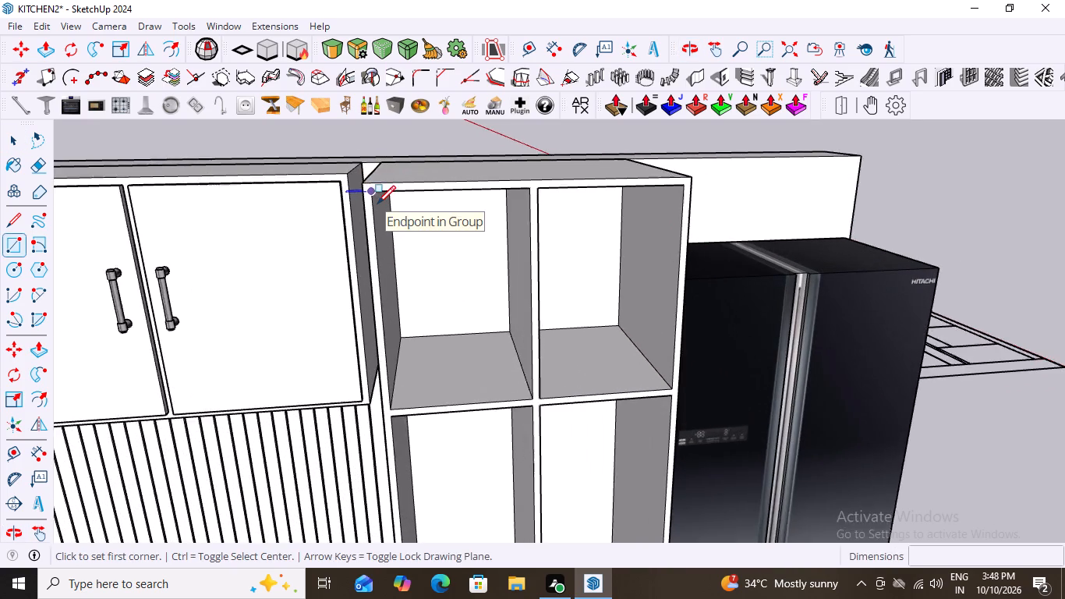
pyautogui.scroll(3, 377, 204)
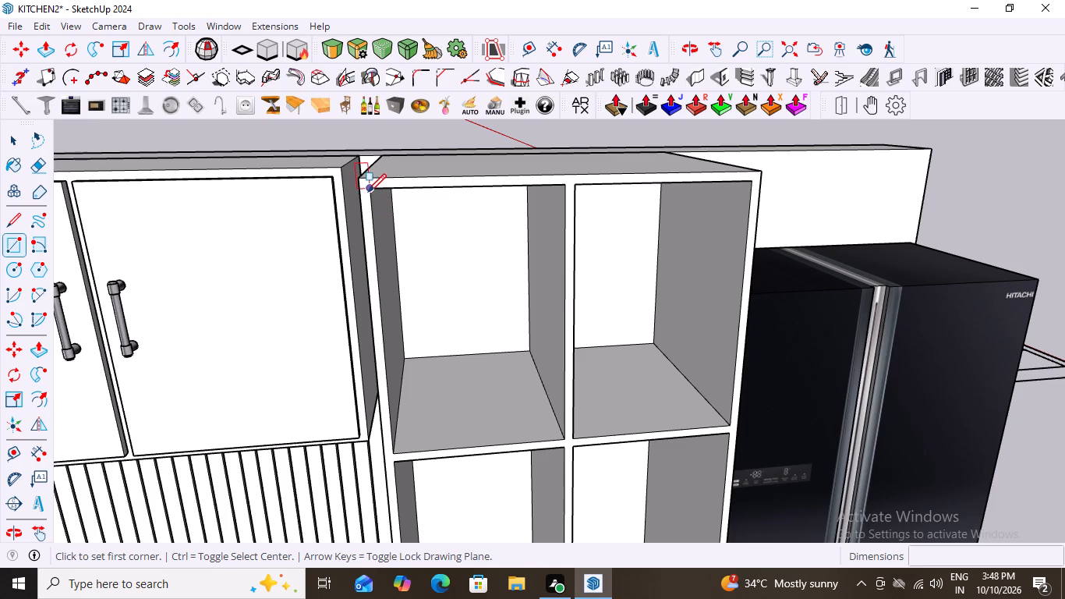
pyautogui.moveTo(370, 191); pyautogui.dragTo(373, 199)
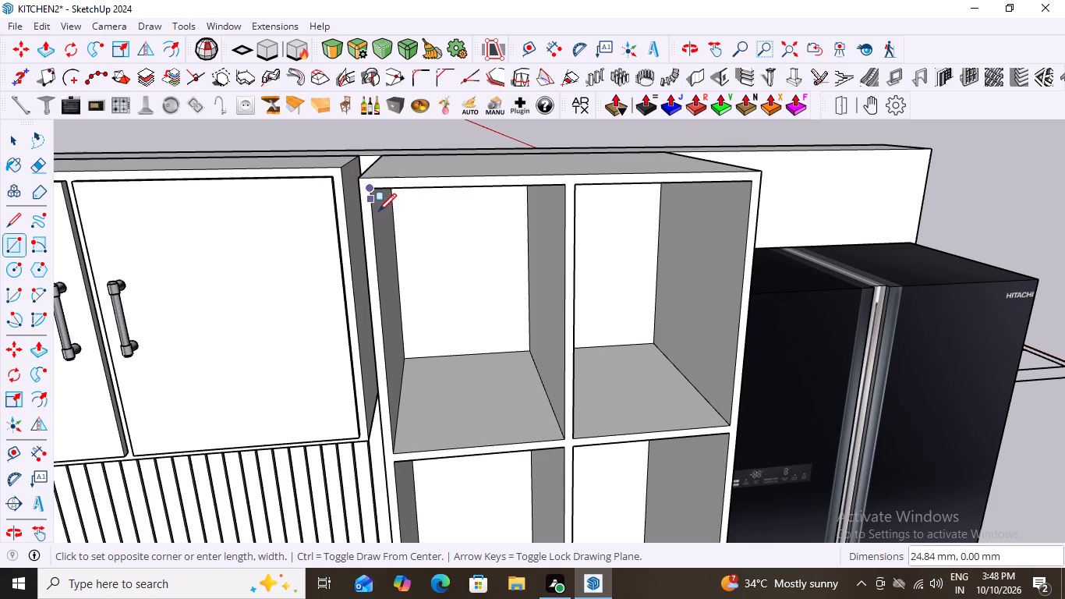
pyautogui.scroll(-9, 475, 315)
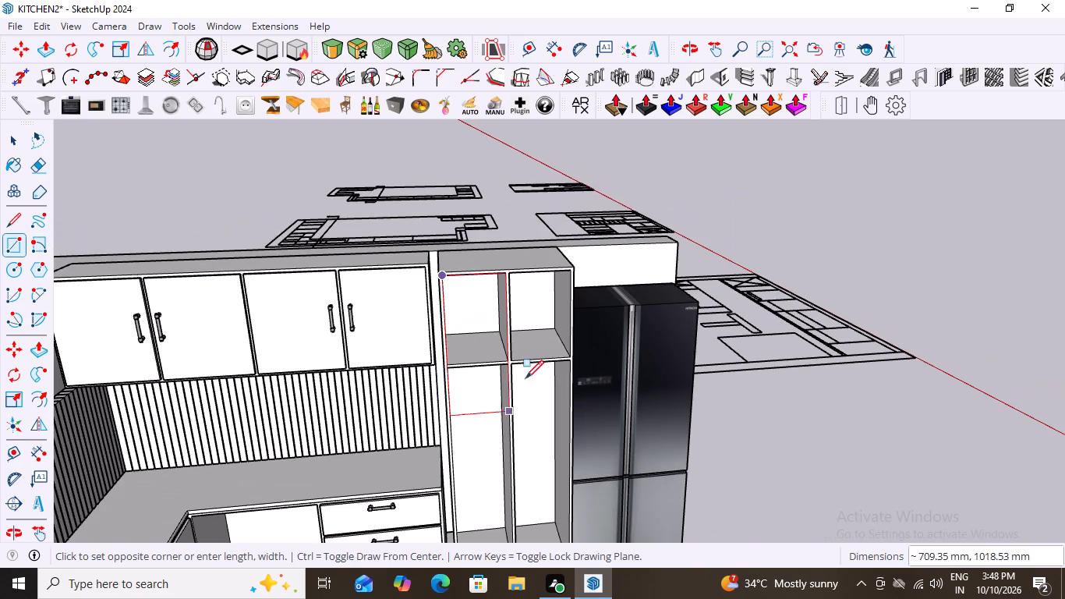
pyautogui.scroll(10, 510, 370)
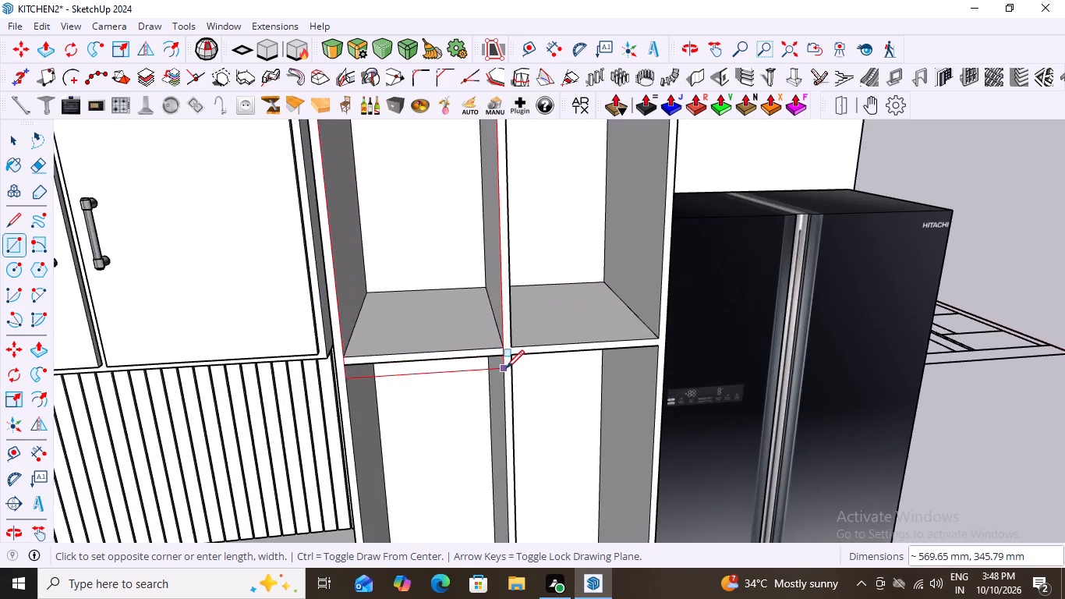
pyautogui.scroll(1, 506, 368)
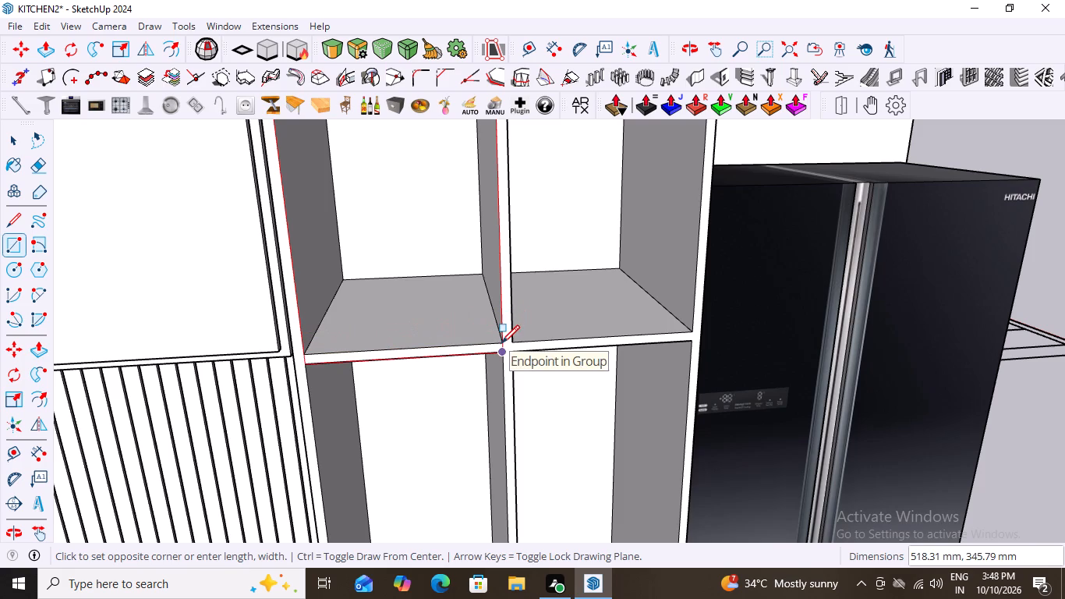
pyautogui.click(501, 342)
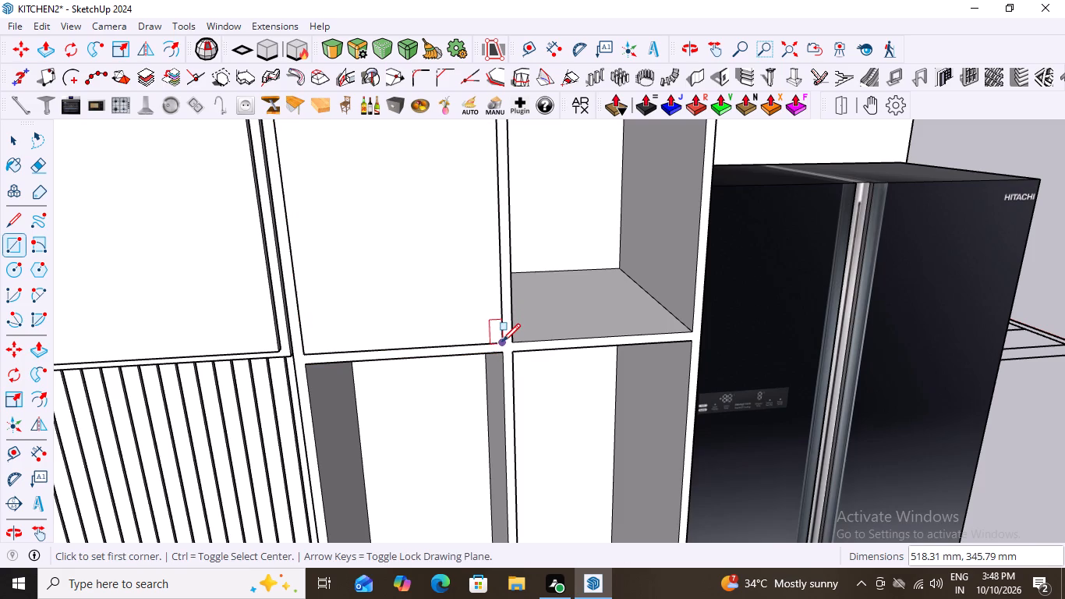
# Make the new rectangle over the upper compartment, face and edges together, into a group.
pyautogui.scroll(-14, 410, 346)
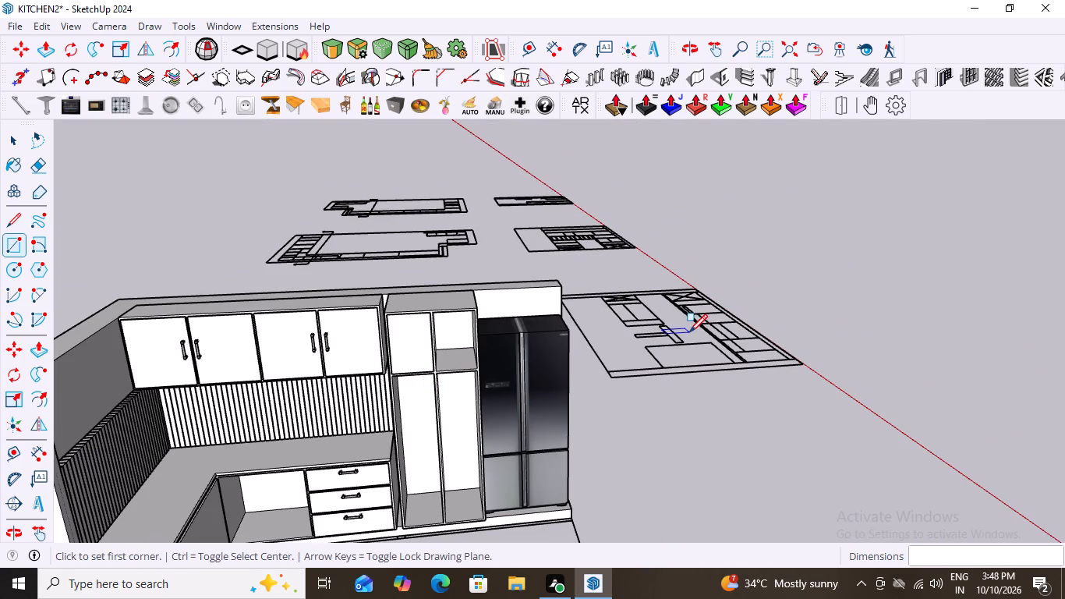
pyautogui.press('space')
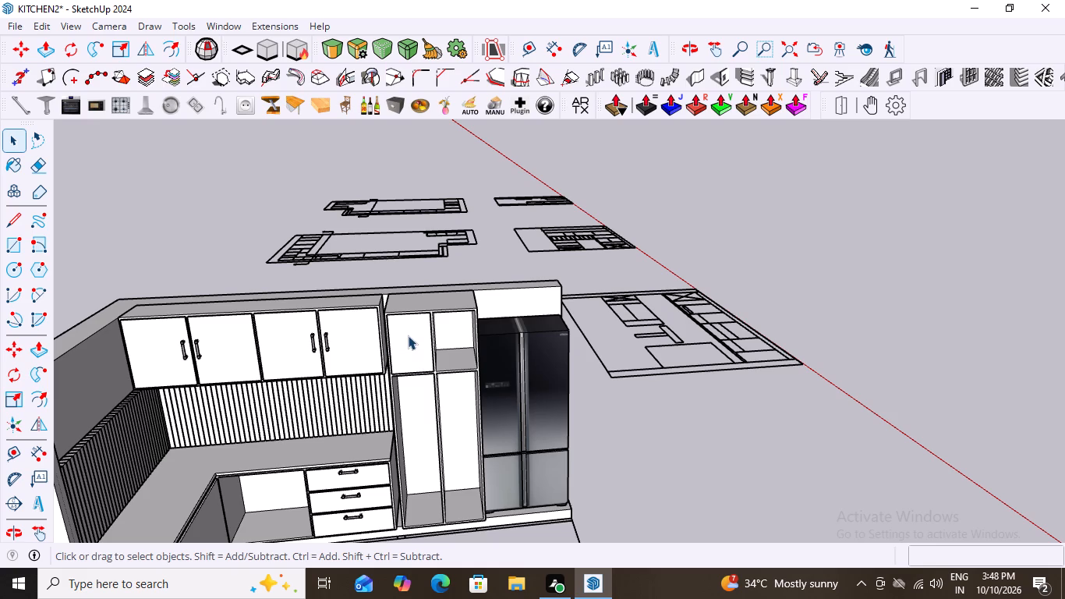
pyautogui.click(409, 335)
pyautogui.doubleClick(412, 333)
pyautogui.scroll(4, 412, 333)
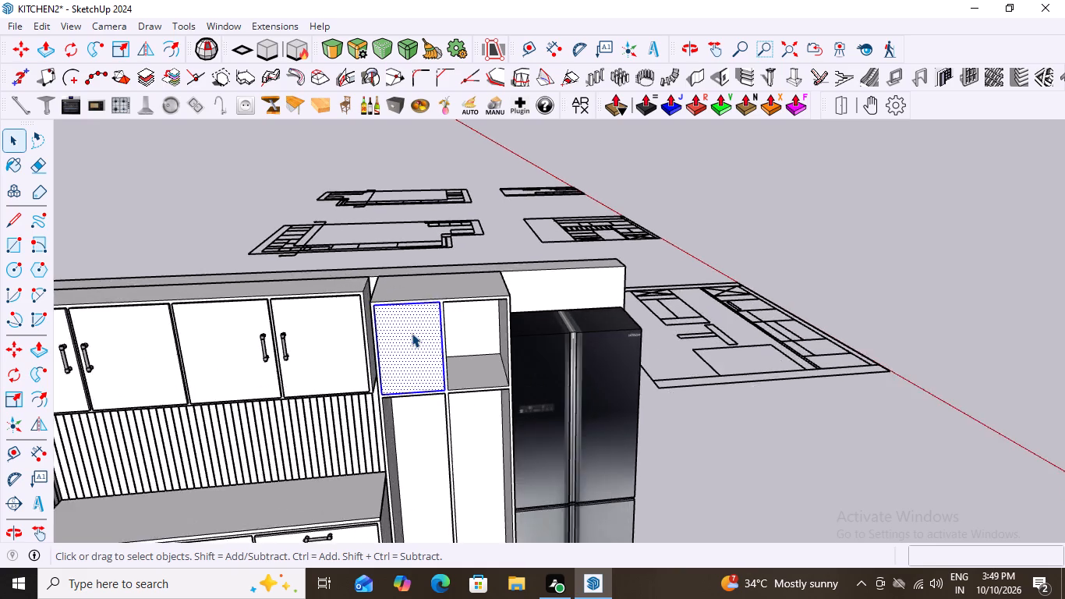
pyautogui.scroll(4, 412, 333)
pyautogui.rightClick(412, 333)
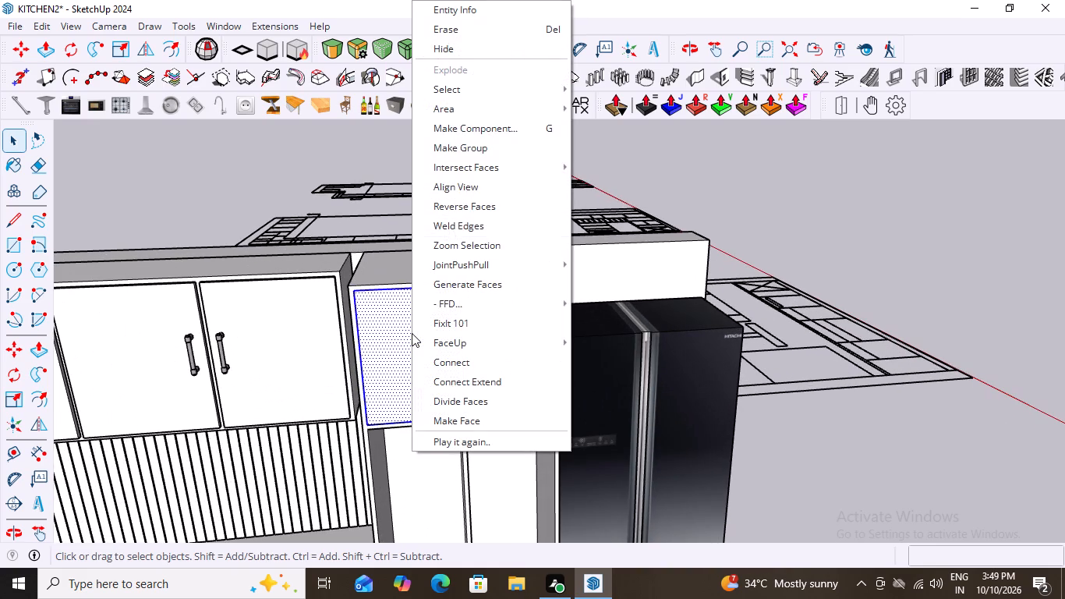
pyautogui.click(463, 146)
# Extrude the rectangle over the tall cabinet's upper compartment nearest the wall cabinets by 18 mm inside its group, making a door panel.
pyautogui.scroll(-2, 398, 306)
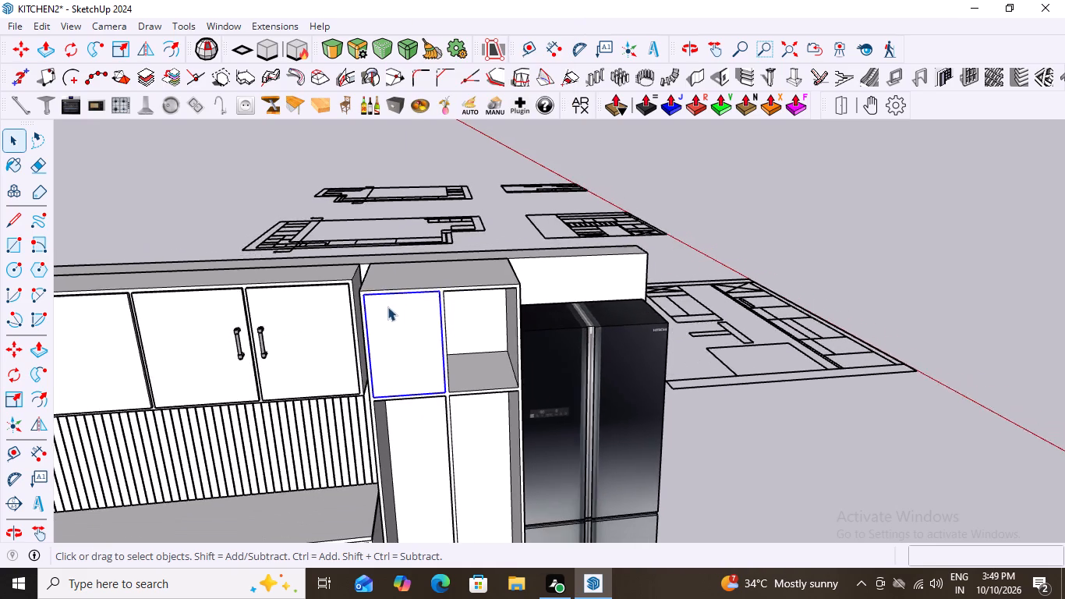
pyautogui.scroll(-3, 387, 307)
pyautogui.doubleClick(407, 328)
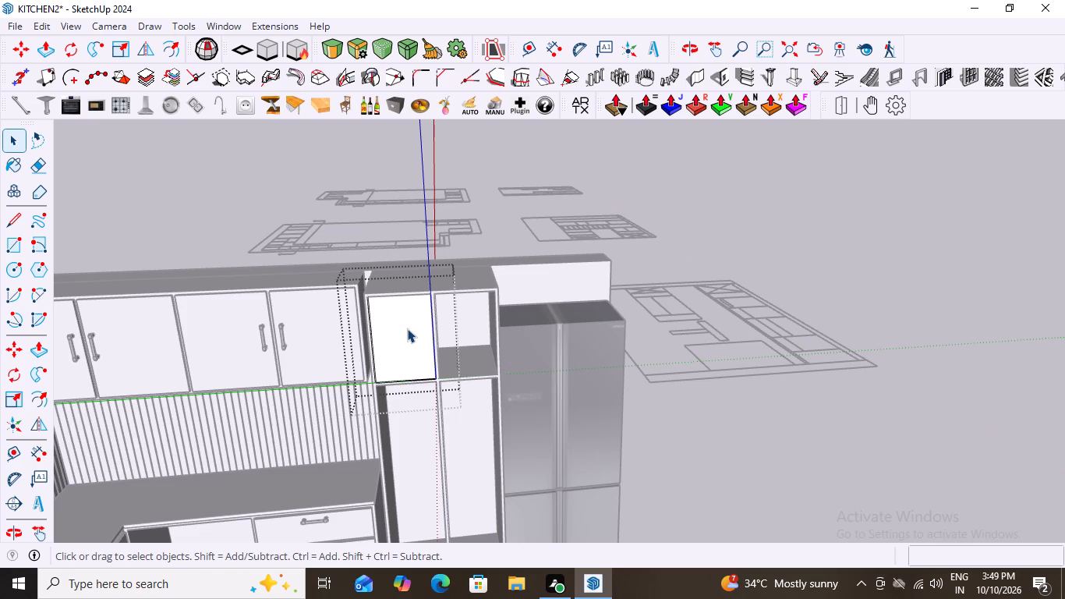
pyautogui.click(407, 328)
pyautogui.press('p')
pyautogui.click(407, 328)
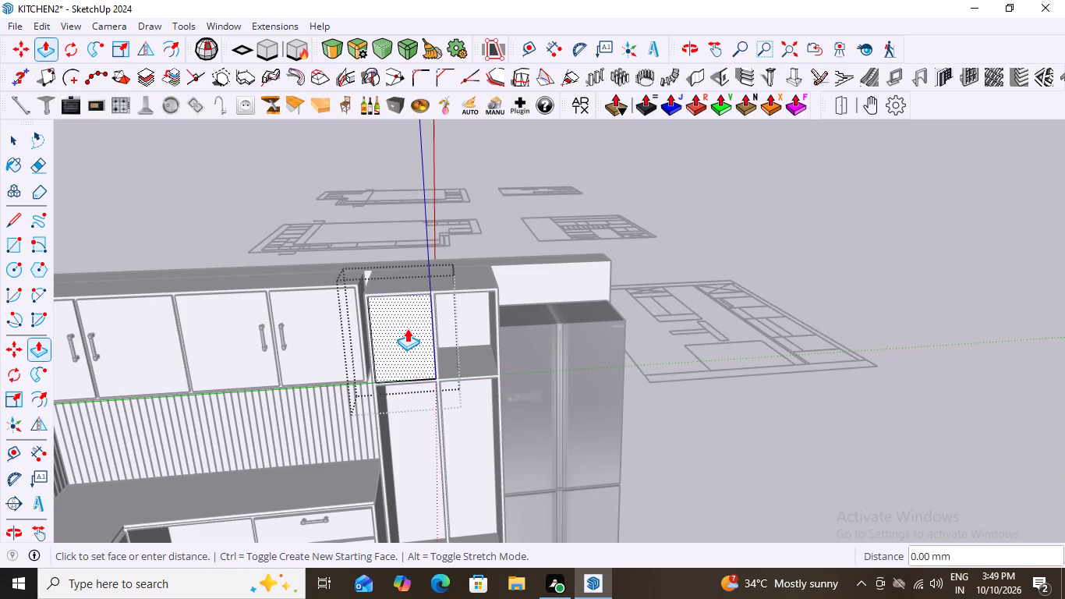
pyautogui.write('18mm')
pyautogui.press('Return')
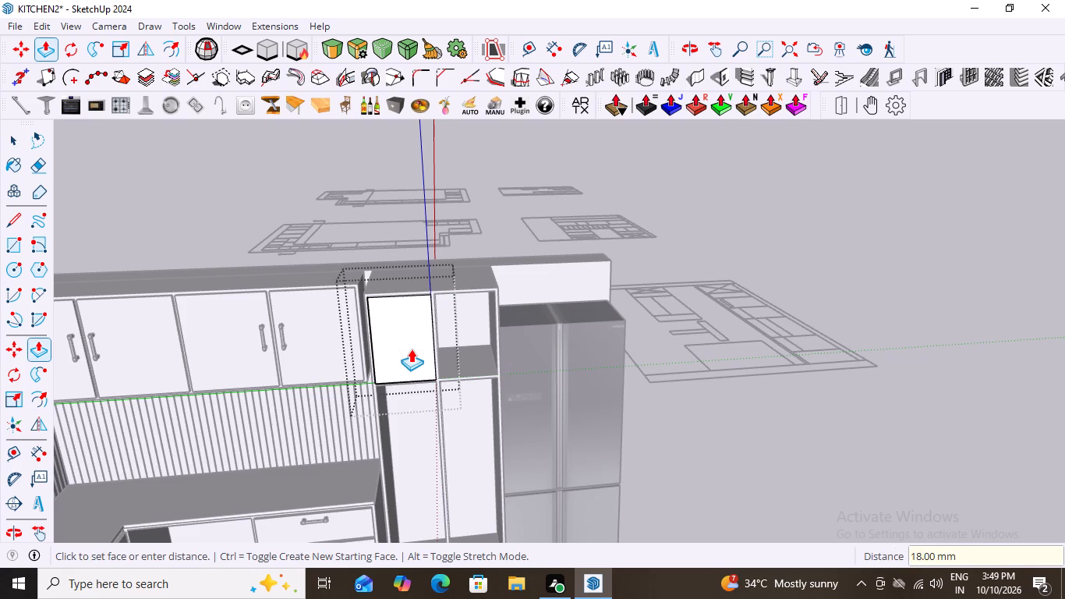
pyautogui.press('space')
pyautogui.moveTo(839, 245); pyautogui.dragTo(838, 259)
pyautogui.scroll(-7, 620, 314)
pyautogui.moveTo(685, 395); pyautogui.dragTo(636, 414, button='middle')
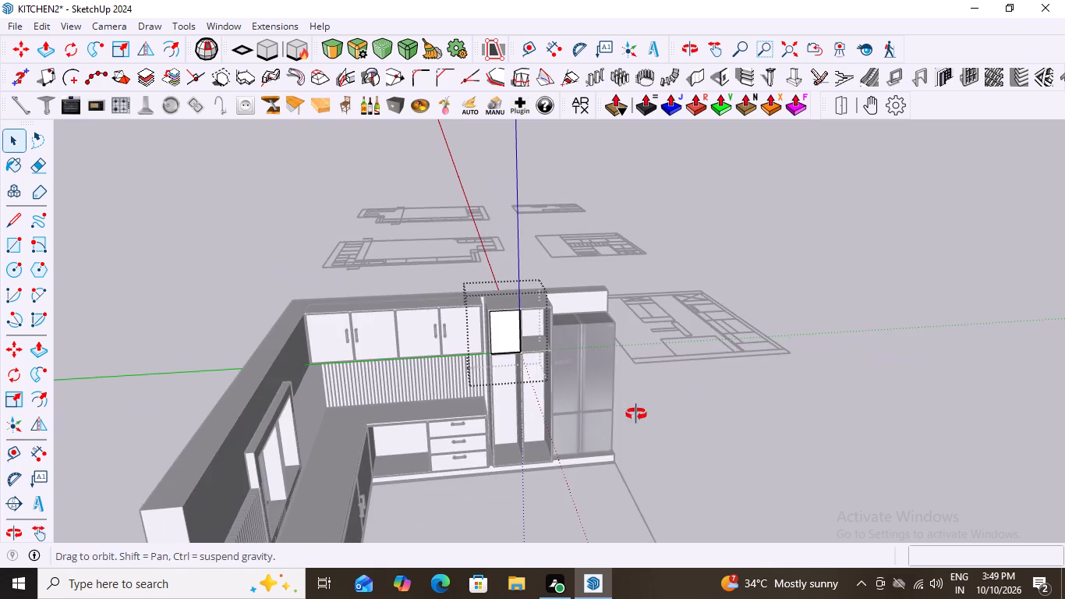
pyautogui.moveTo(636, 414); pyautogui.dragTo(610, 417, button='middle')
pyautogui.doubleClick(672, 236)
# Copy the upper door panel about 364 mm sideways so it covers the adjacent upper compartment beside the fridge.
pyautogui.scroll(-2, 607, 308)
pyautogui.moveTo(543, 349); pyautogui.dragTo(523, 344, button='middle')
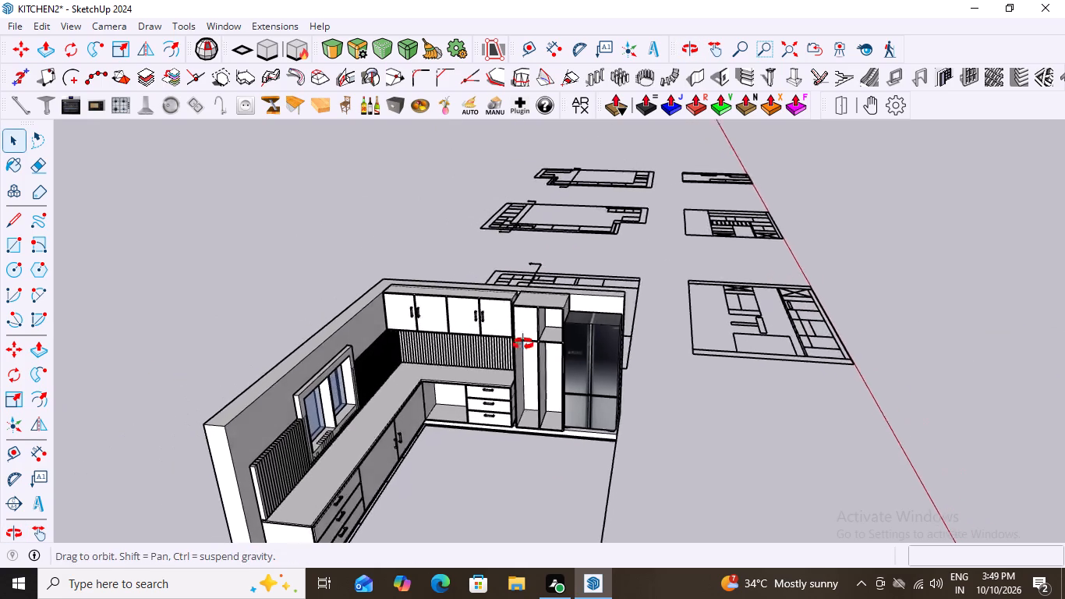
pyautogui.moveTo(523, 344); pyautogui.dragTo(498, 326, button='middle')
pyautogui.scroll(7, 513, 330)
pyautogui.moveTo(550, 325); pyautogui.dragTo(508, 329, button='middle')
pyautogui.scroll(3, 508, 329)
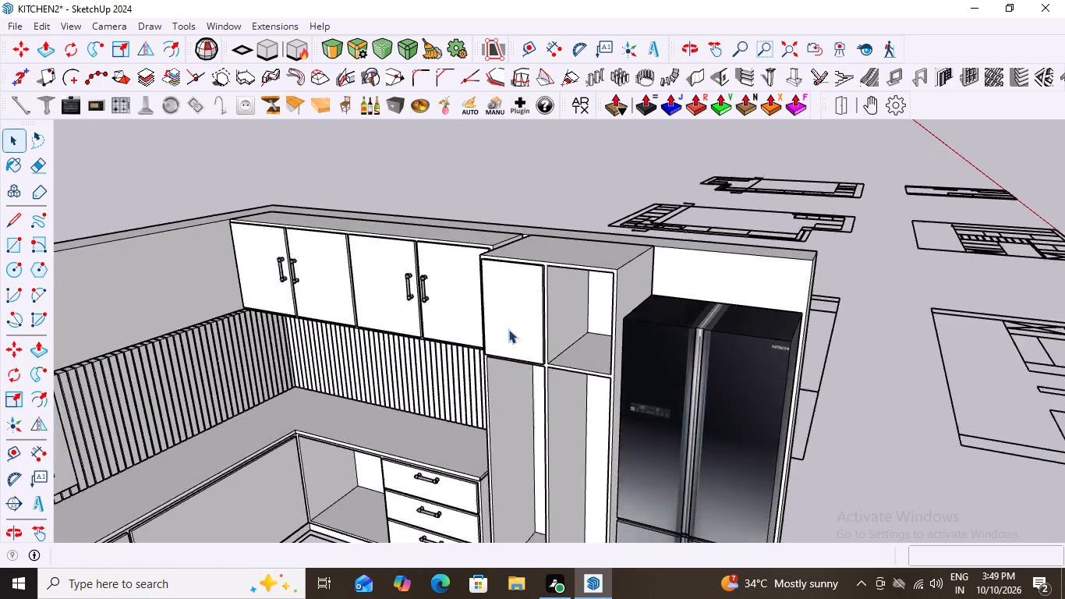
pyautogui.scroll(4, 508, 329)
pyautogui.moveTo(552, 315); pyautogui.dragTo(490, 324, button='middle')
pyautogui.scroll(2, 492, 324)
pyautogui.click(485, 308)
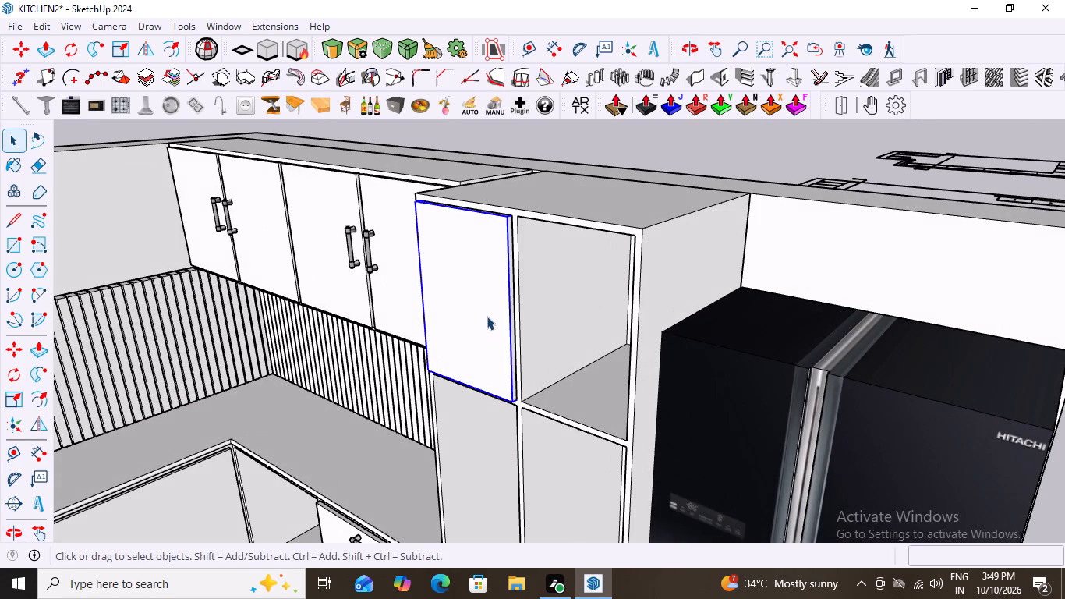
pyautogui.scroll(2, 530, 356)
pyautogui.press('m')
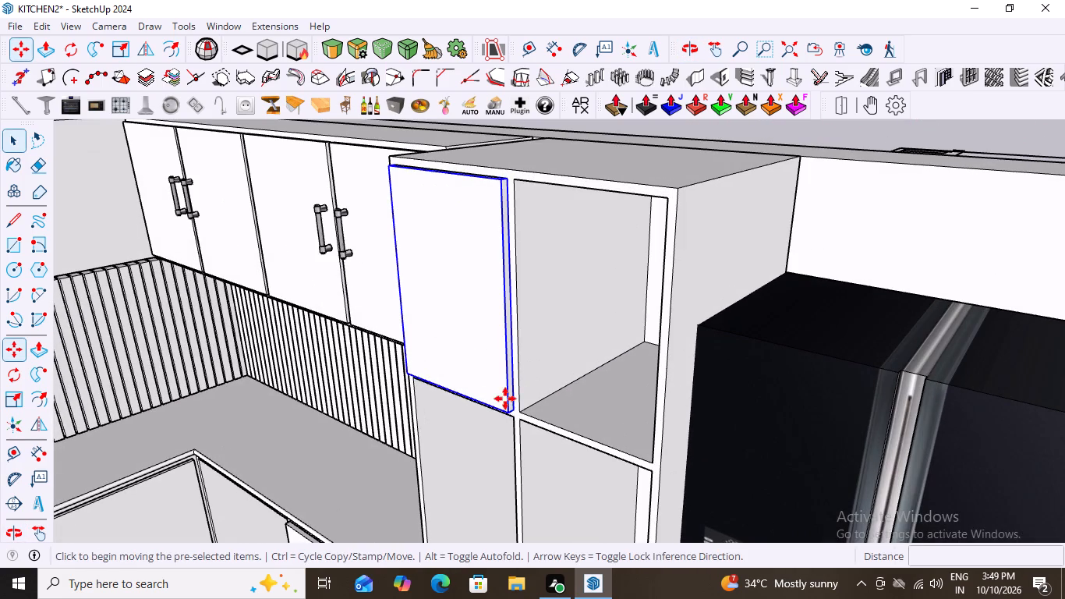
pyautogui.scroll(11, 553, 441)
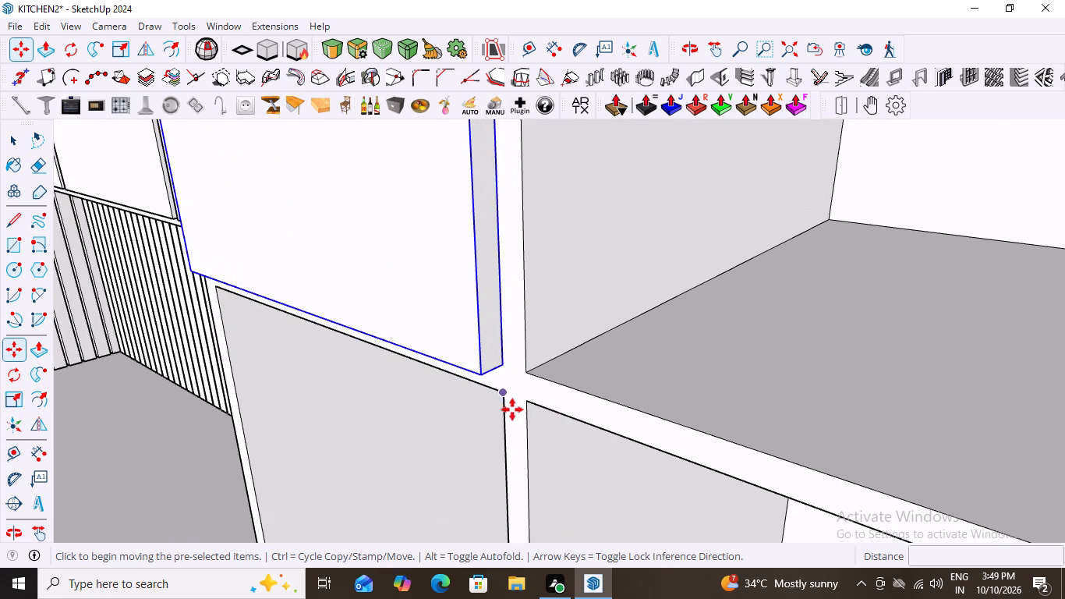
pyautogui.click(504, 364)
pyautogui.scroll(-1, 674, 399)
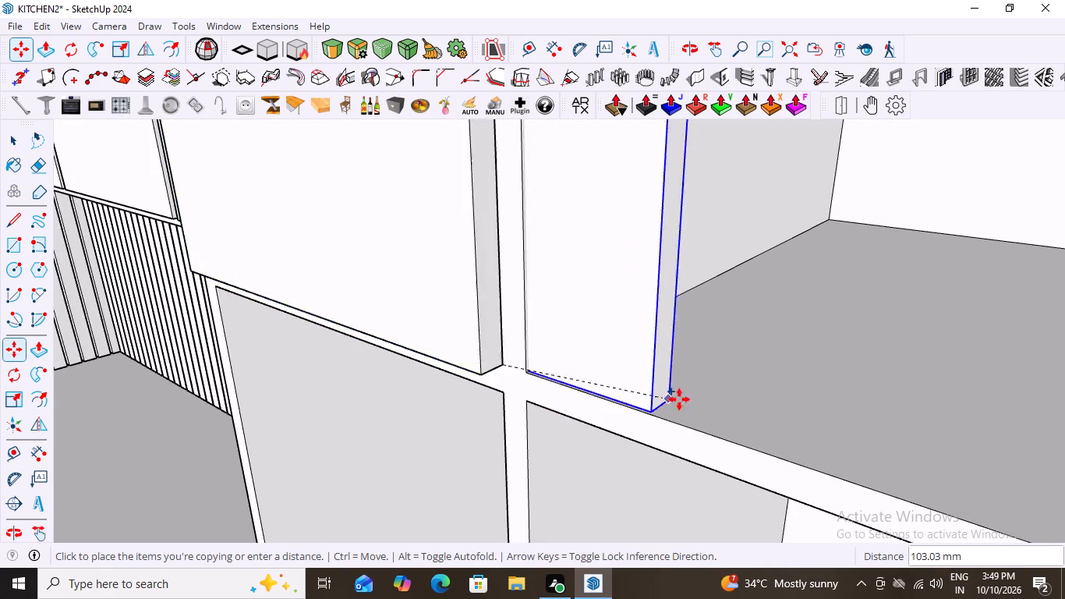
pyautogui.scroll(-12, 679, 399)
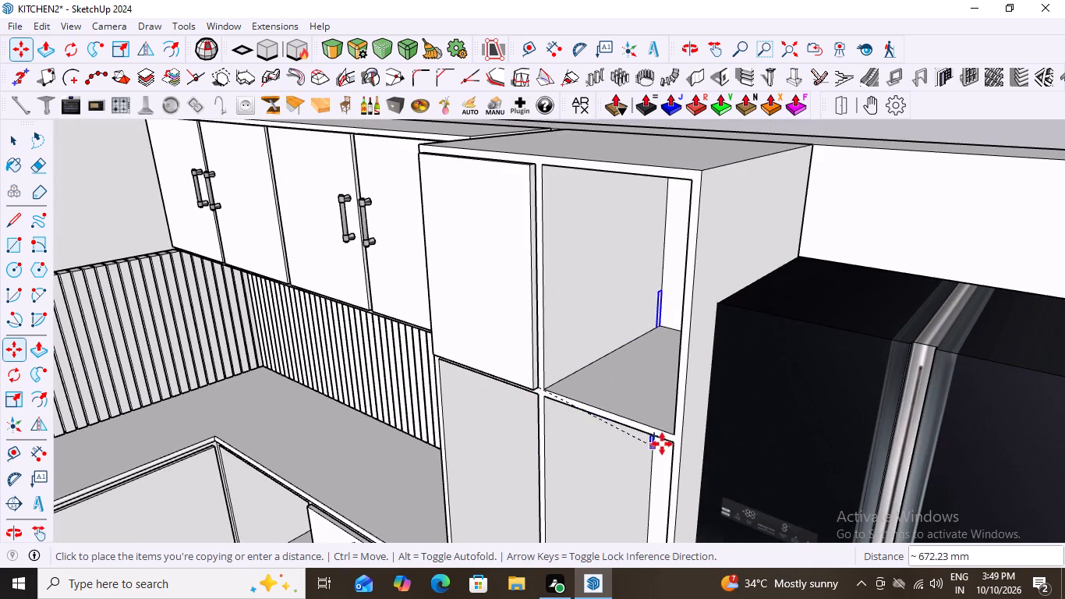
pyautogui.scroll(9, 662, 444)
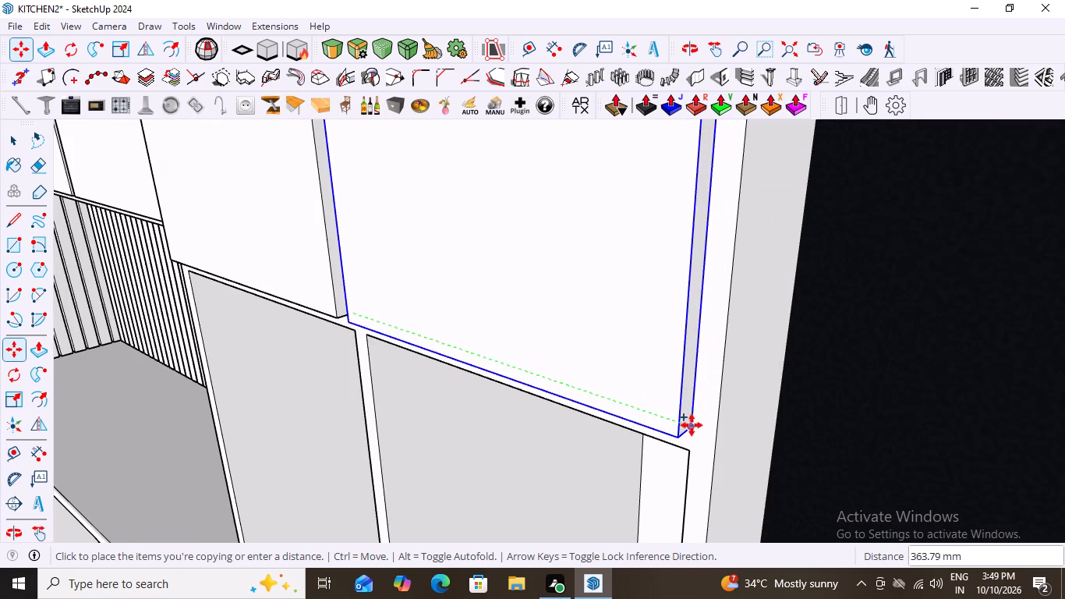
pyautogui.click(695, 428)
pyautogui.scroll(-14, 441, 402)
pyautogui.moveTo(463, 399); pyautogui.dragTo(628, 428, button='middle')
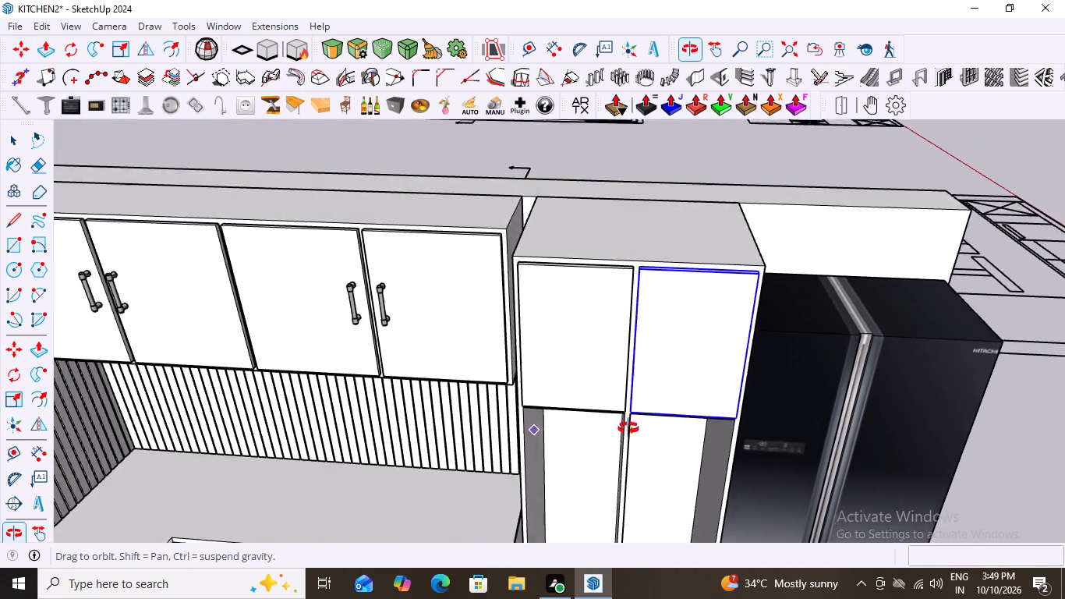
pyautogui.moveTo(628, 428); pyautogui.dragTo(615, 419, button='middle')
pyautogui.scroll(-11, 615, 419)
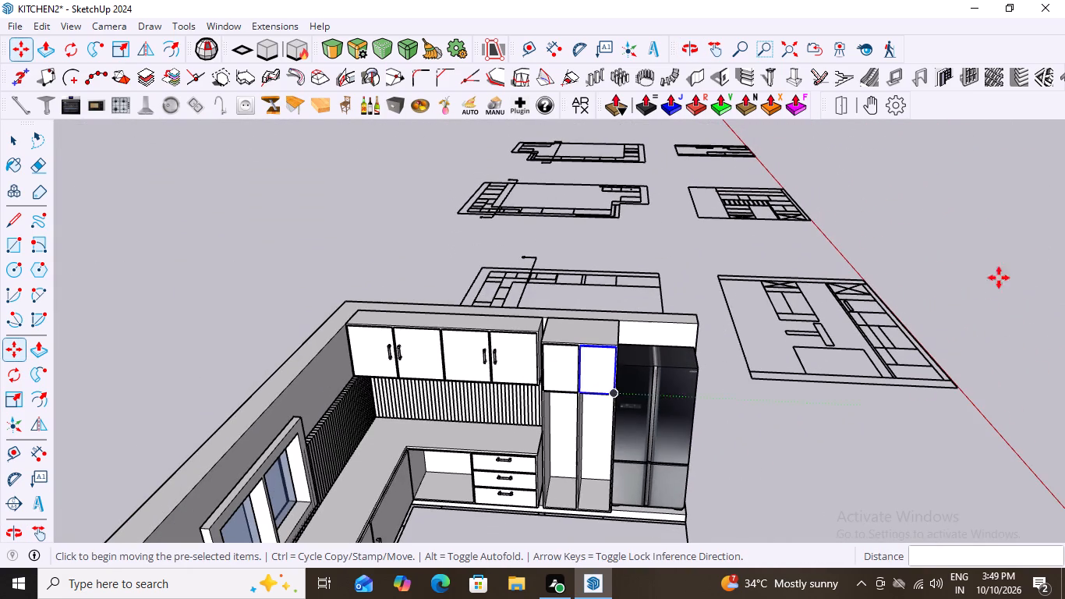
pyautogui.press('space')
pyautogui.click(974, 235)
# Inspect the kitchen from several angles, examining the tall cabinet's upper doors and its open lower compartments.
pyautogui.moveTo(569, 407); pyautogui.dragTo(593, 303, button='middle')
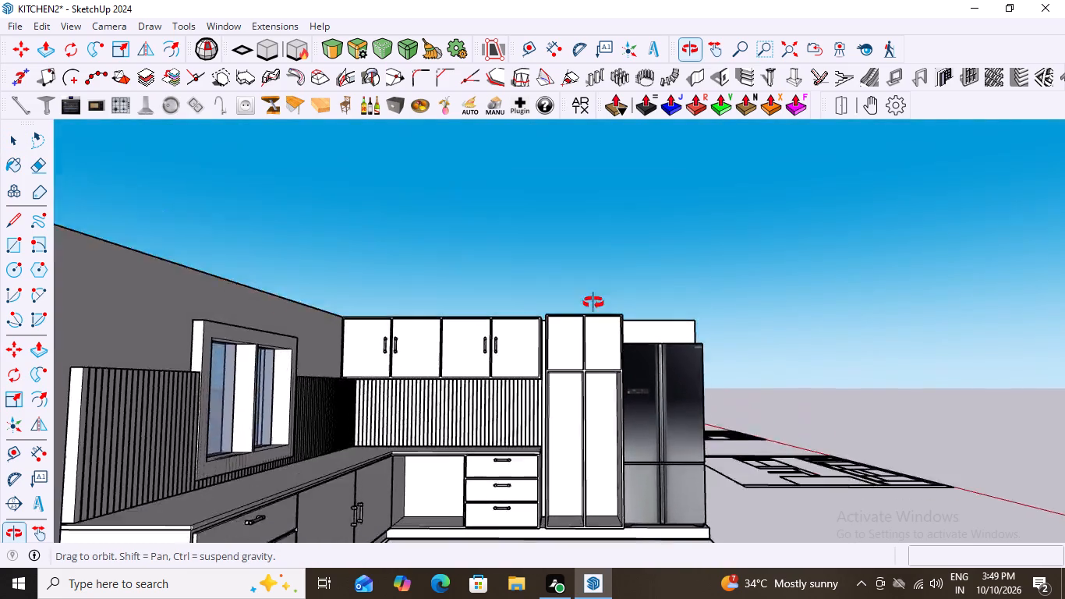
pyautogui.moveTo(593, 303); pyautogui.dragTo(716, 362, button='middle')
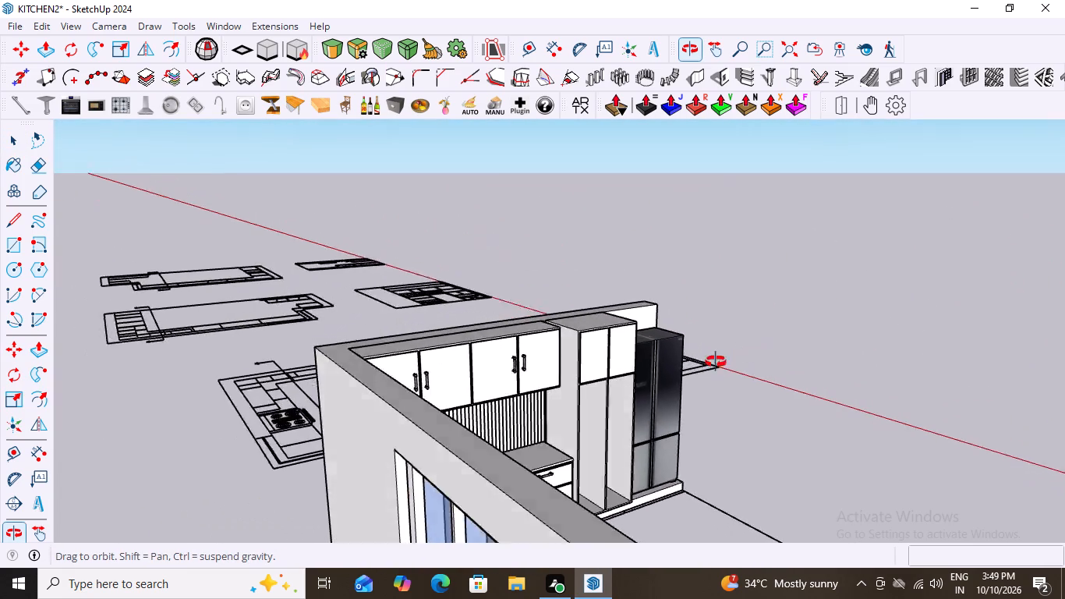
pyautogui.moveTo(716, 362); pyautogui.dragTo(665, 362, button='middle')
pyautogui.scroll(-4, 678, 346)
pyautogui.moveTo(634, 441); pyautogui.dragTo(586, 416, button='middle')
pyautogui.scroll(1, 586, 416)
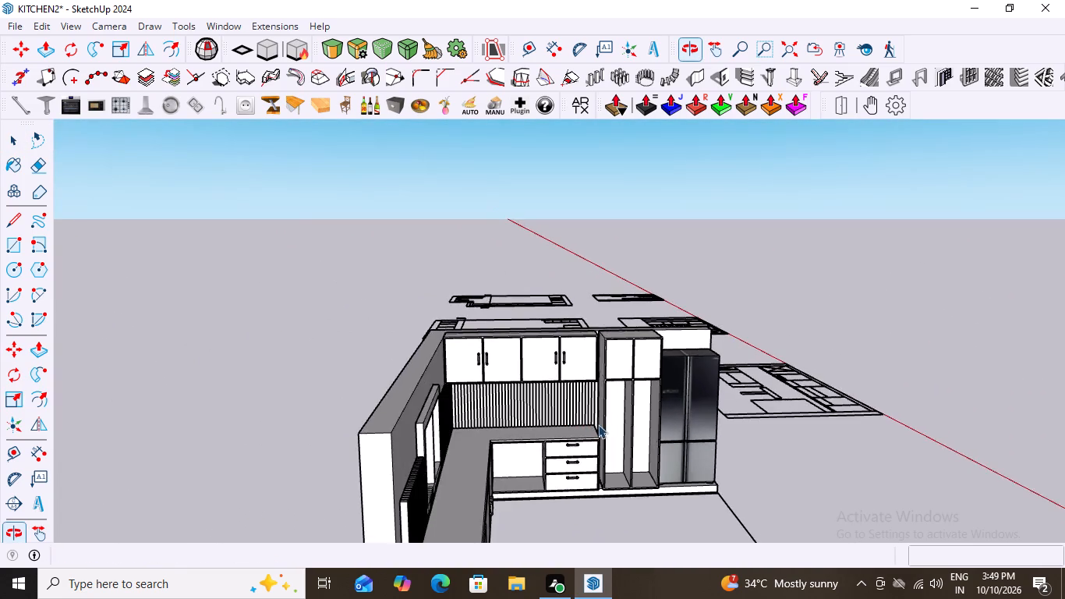
pyautogui.scroll(9, 628, 436)
pyautogui.moveTo(637, 374); pyautogui.dragTo(652, 358, button='middle')
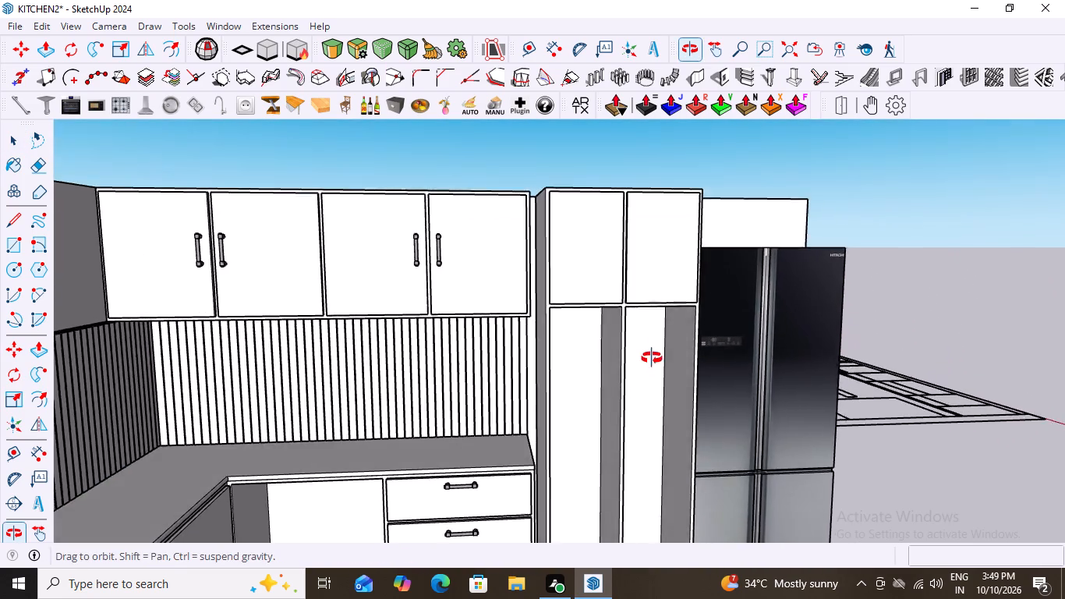
pyautogui.moveTo(652, 358); pyautogui.dragTo(662, 353, button='middle')
pyautogui.scroll(-5, 662, 353)
pyautogui.scroll(2, 639, 437)
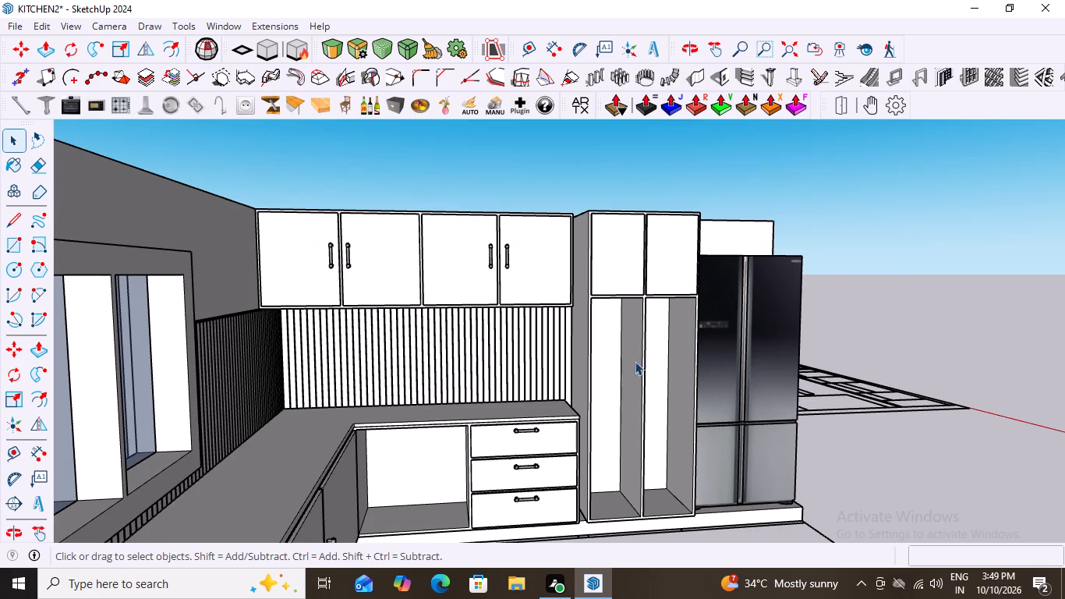
# Draw a rectangle of about 346 by 1468 mm covering the tall cabinet's lower compartment opening nearest the drawers.
pyautogui.moveTo(631, 328); pyautogui.dragTo(603, 327, button='middle')
pyautogui.scroll(3, 593, 314)
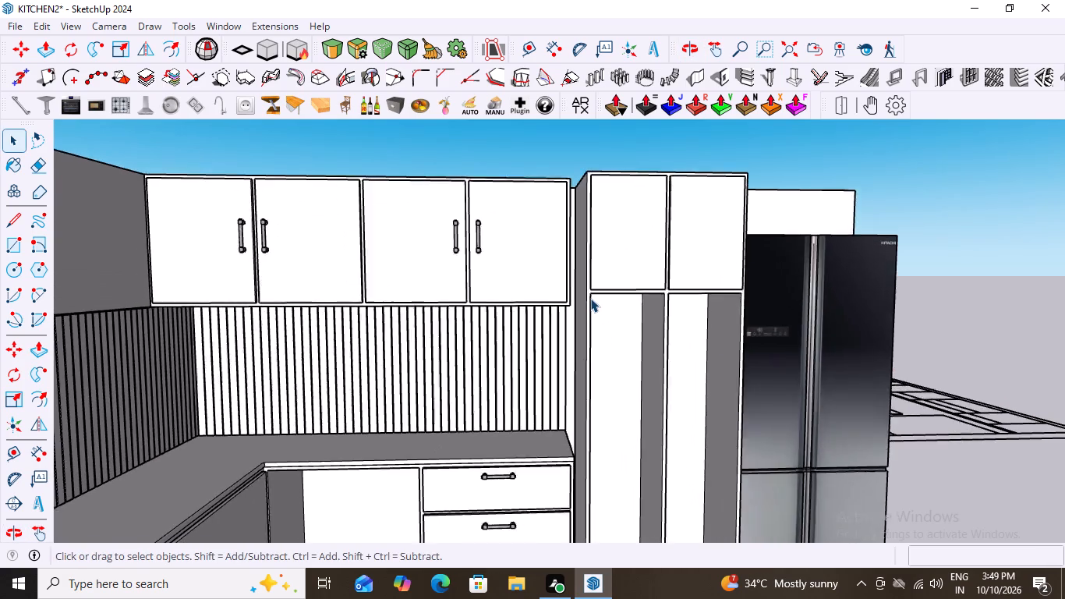
pyautogui.scroll(2, 590, 298)
pyautogui.press('r')
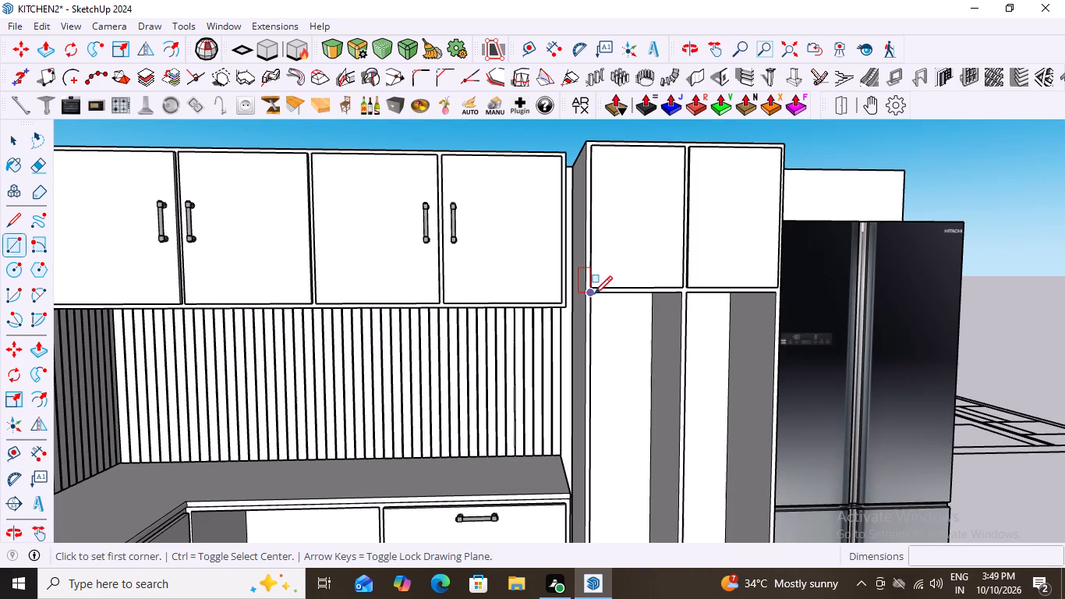
pyautogui.moveTo(592, 294); pyautogui.dragTo(593, 302)
pyautogui.scroll(-10, 688, 353)
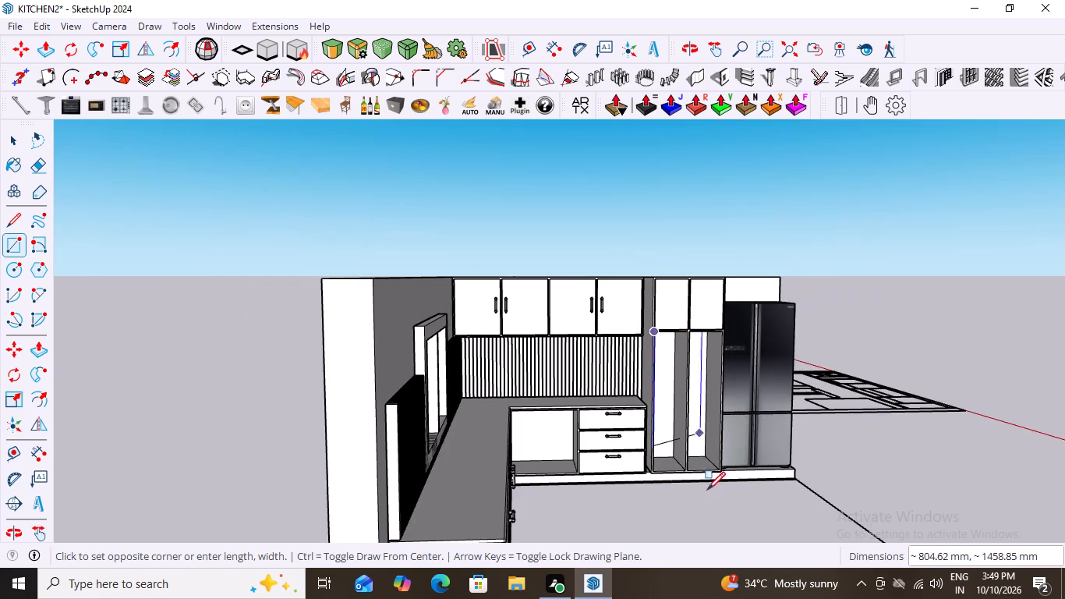
pyautogui.scroll(11, 679, 489)
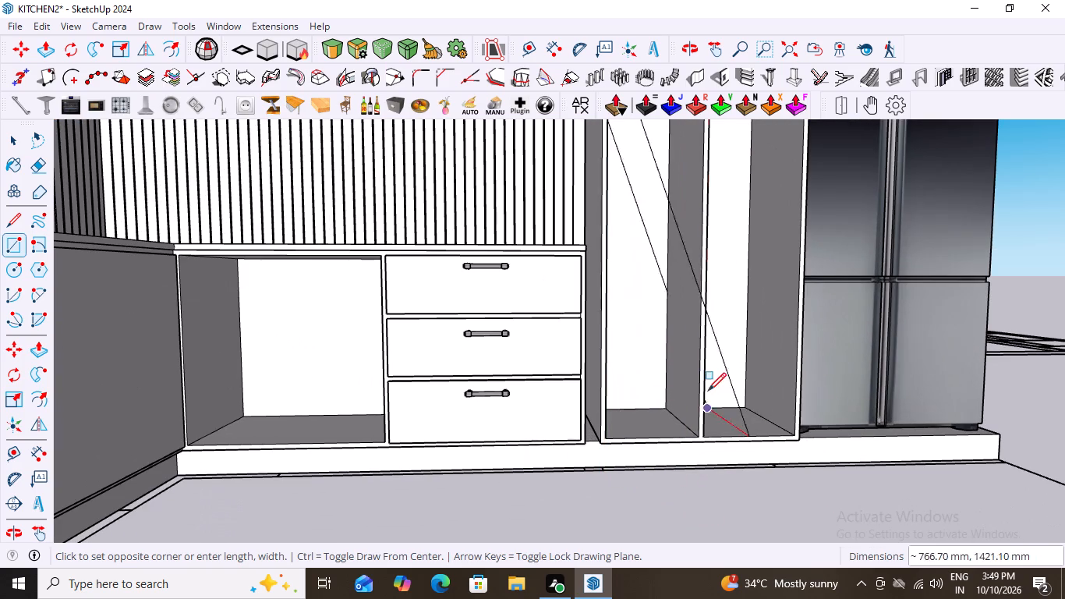
pyautogui.click(696, 438)
pyautogui.scroll(-14, 560, 470)
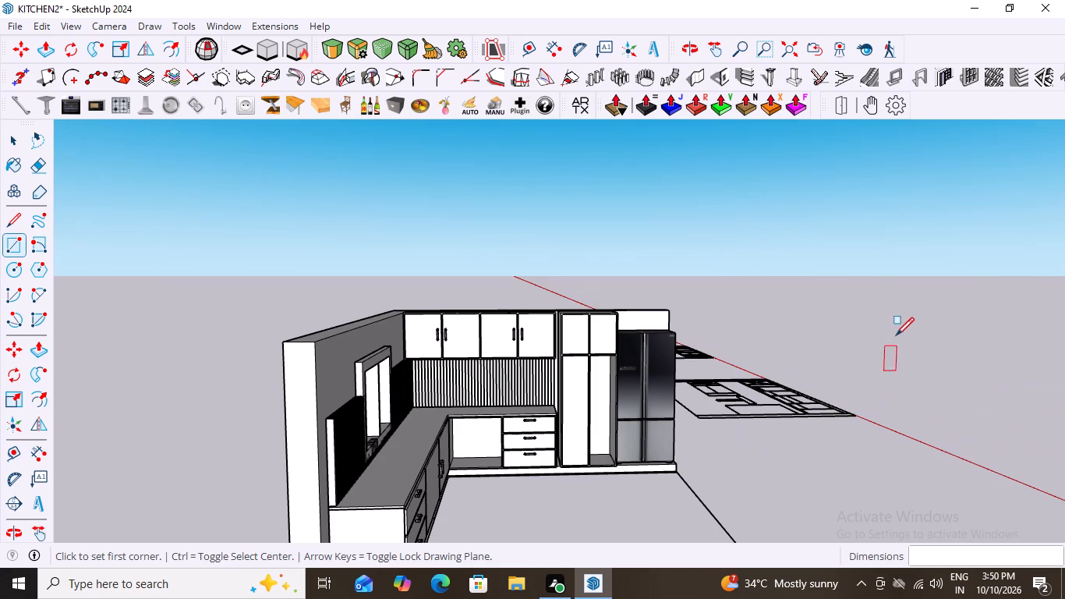
pyautogui.press('space')
# Make the new rectangle over the lower compartment, face and edges together, into a group.
pyautogui.scroll(3, 653, 427)
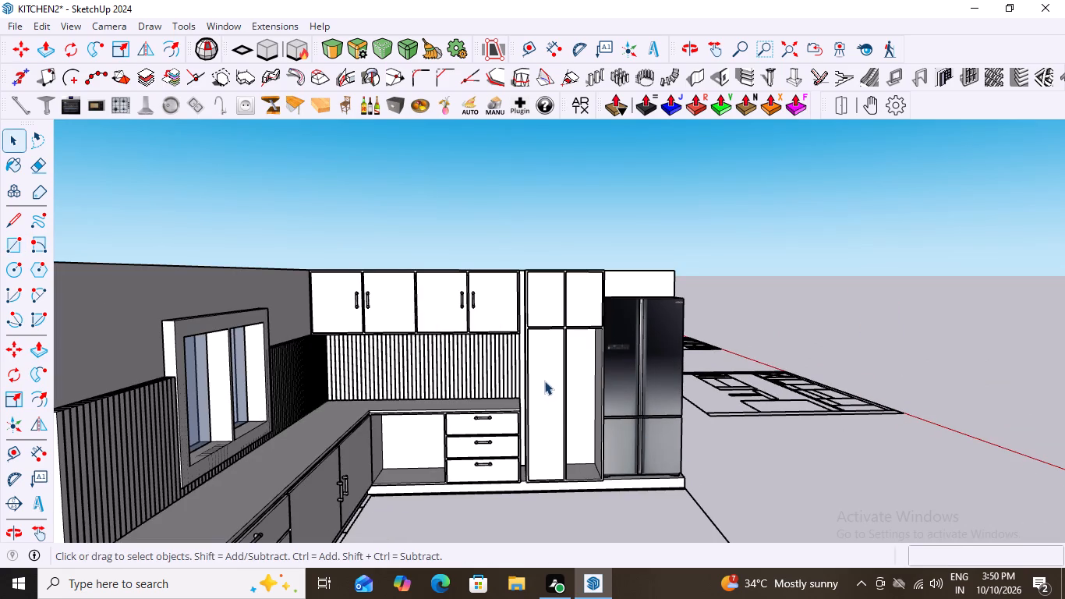
pyautogui.doubleClick(544, 380)
pyautogui.rightClick(543, 380)
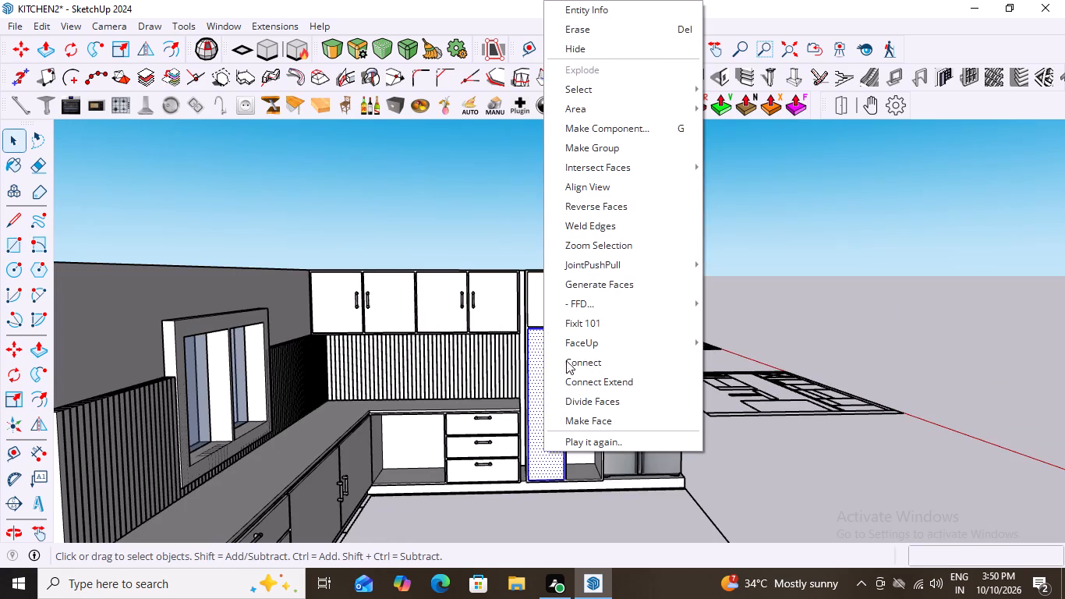
pyautogui.click(585, 148)
# Extrude the lower compartment's rectangle by 18 mm inside its group to make a tall door panel.
pyautogui.doubleClick(542, 371)
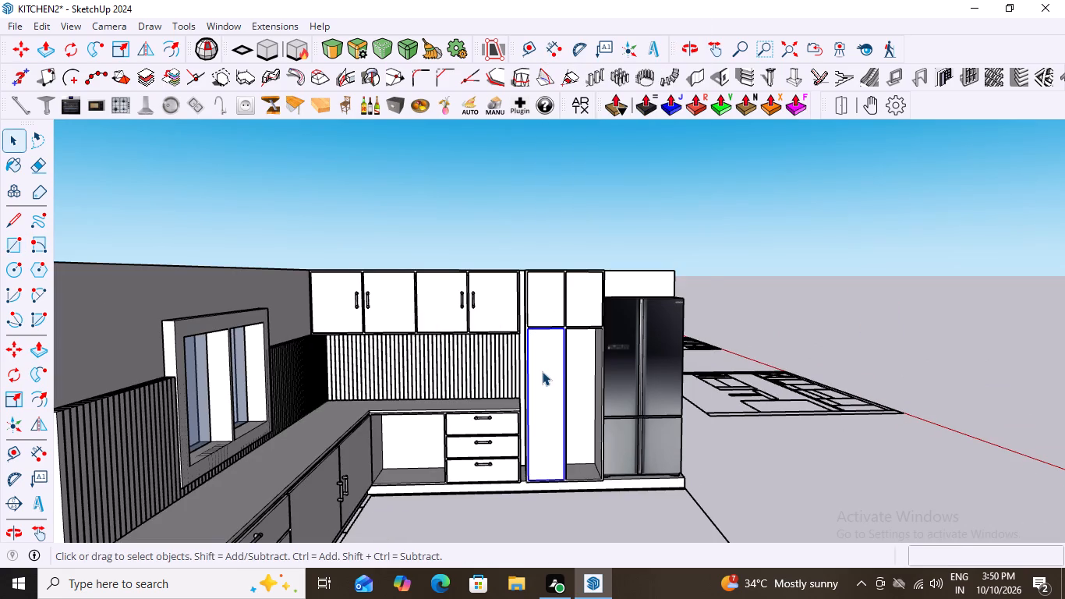
pyautogui.click(542, 371)
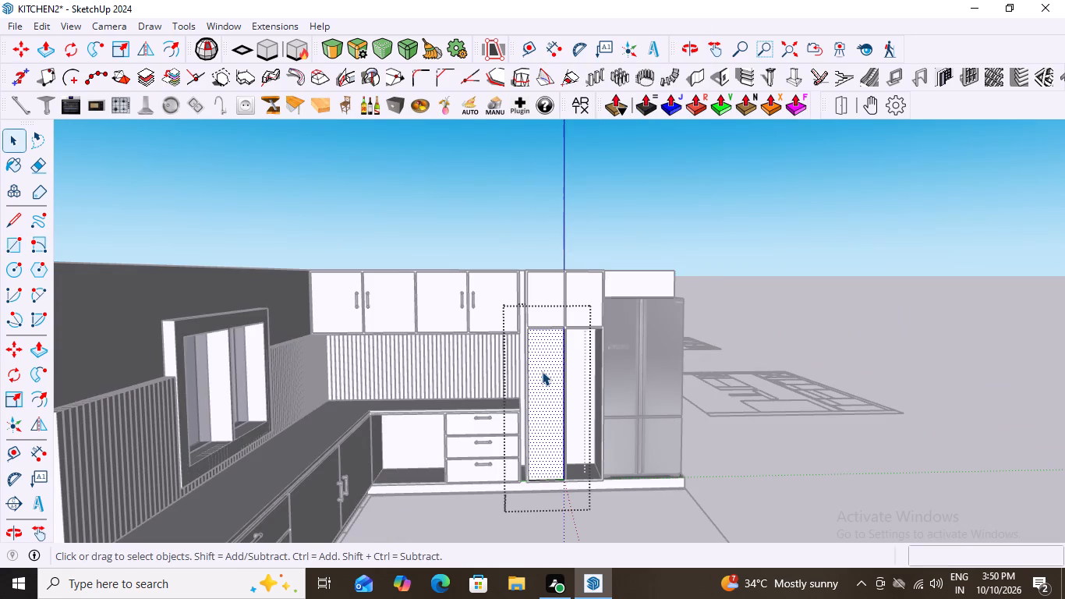
pyautogui.press('p')
pyautogui.click(542, 371)
pyautogui.write('18mm')
pyautogui.press('Return')
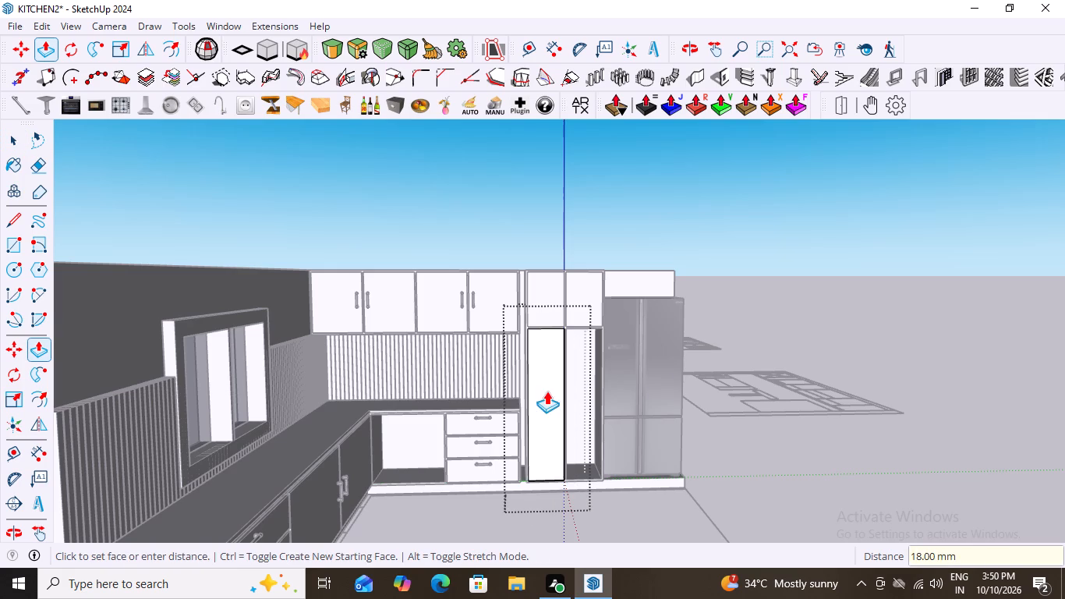
pyautogui.press('space')
pyautogui.click(816, 310)
# Copy the tall cabinet's lower door panel about 364 mm sideways to cover the open lower compartment beside the refrigerator.
pyautogui.moveTo(605, 431); pyautogui.dragTo(401, 494, button='middle')
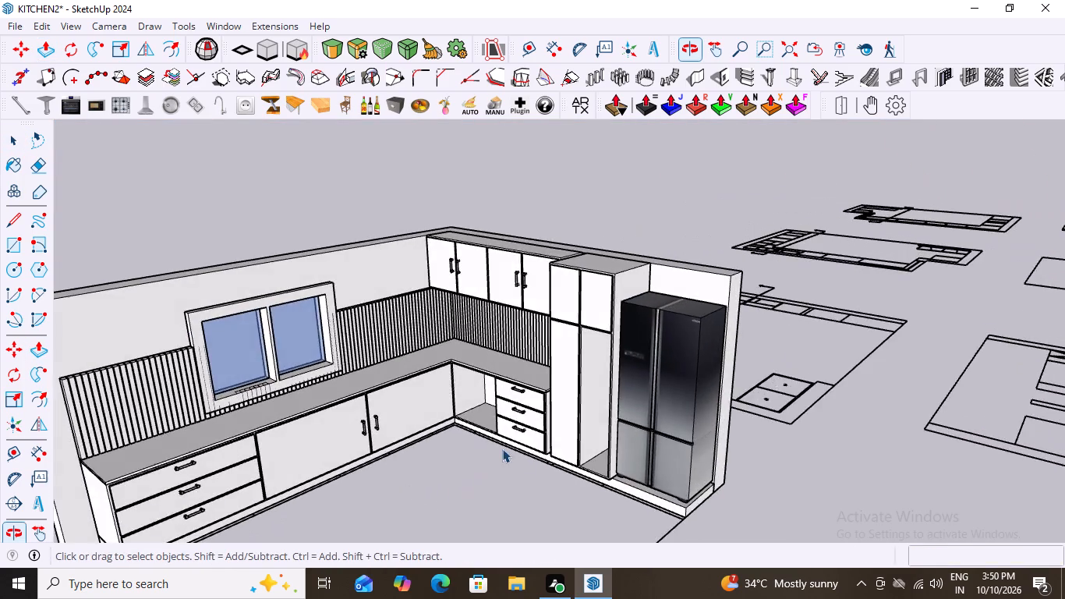
pyautogui.scroll(14, 576, 487)
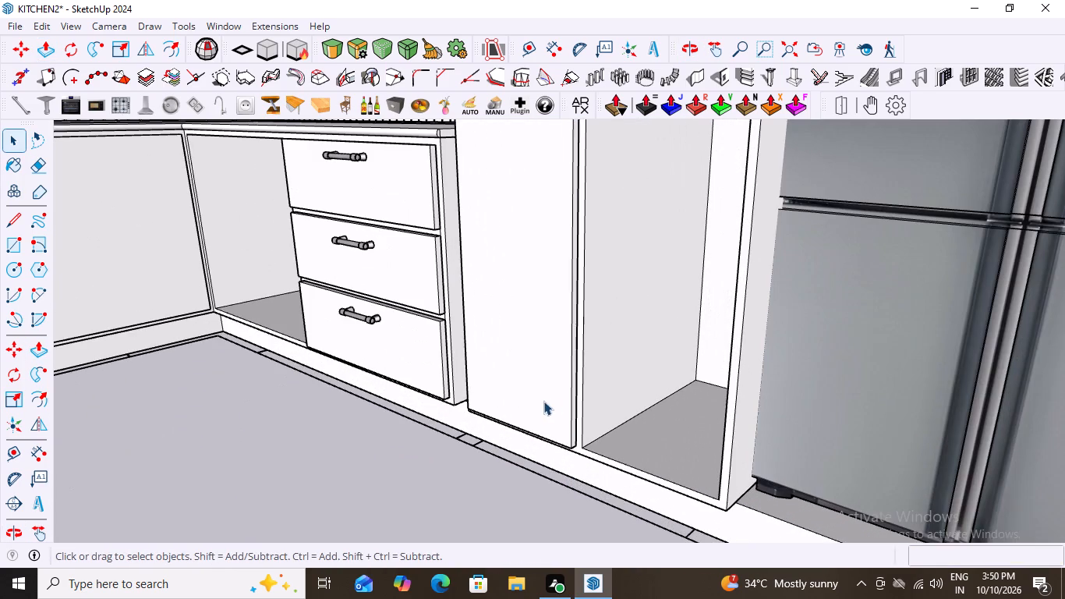
pyautogui.click(543, 401)
pyautogui.scroll(3, 567, 467)
pyautogui.press('m')
pyautogui.scroll(1, 590, 454)
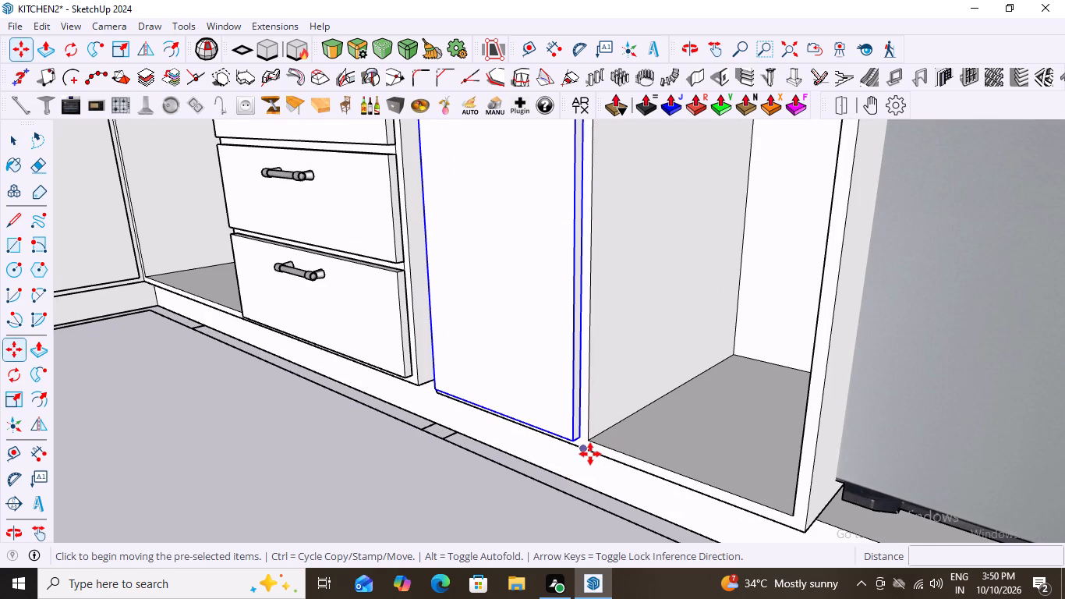
pyautogui.scroll(4, 590, 454)
pyautogui.click(573, 426)
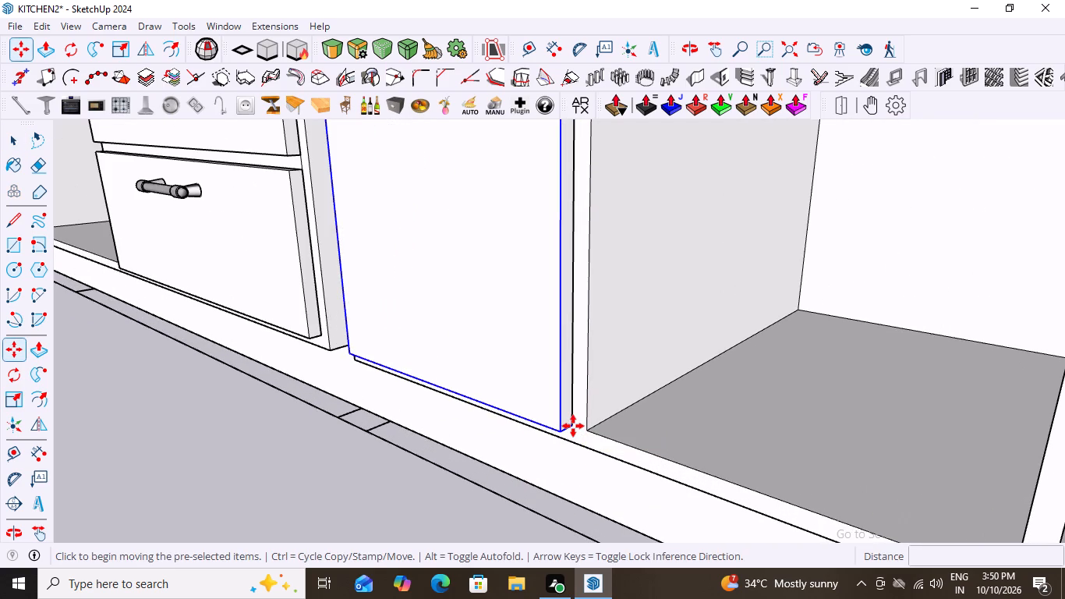
pyautogui.scroll(-6, 634, 416)
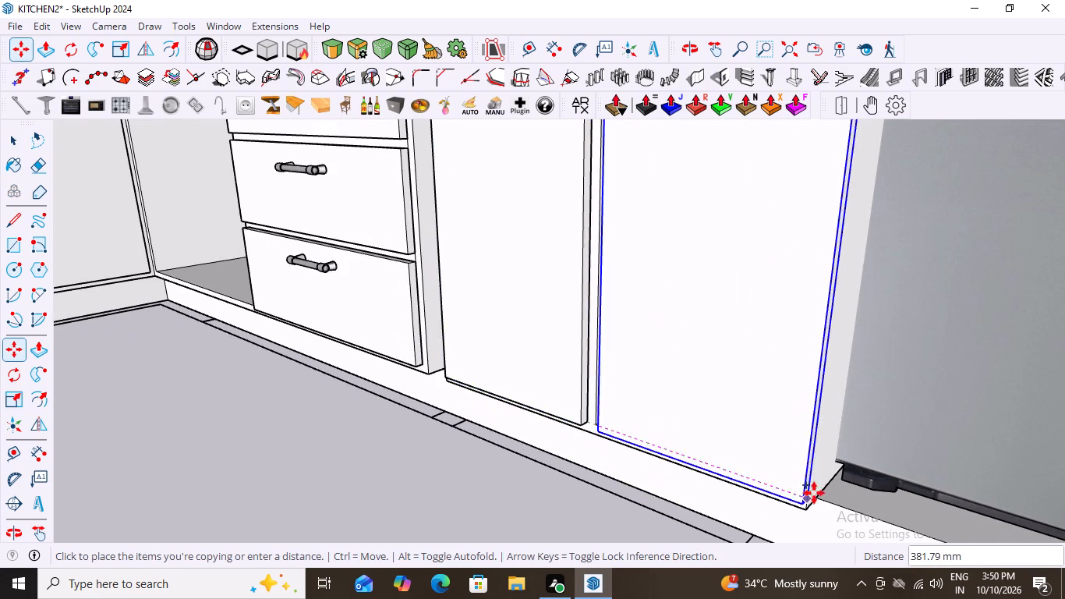
pyautogui.scroll(10, 791, 498)
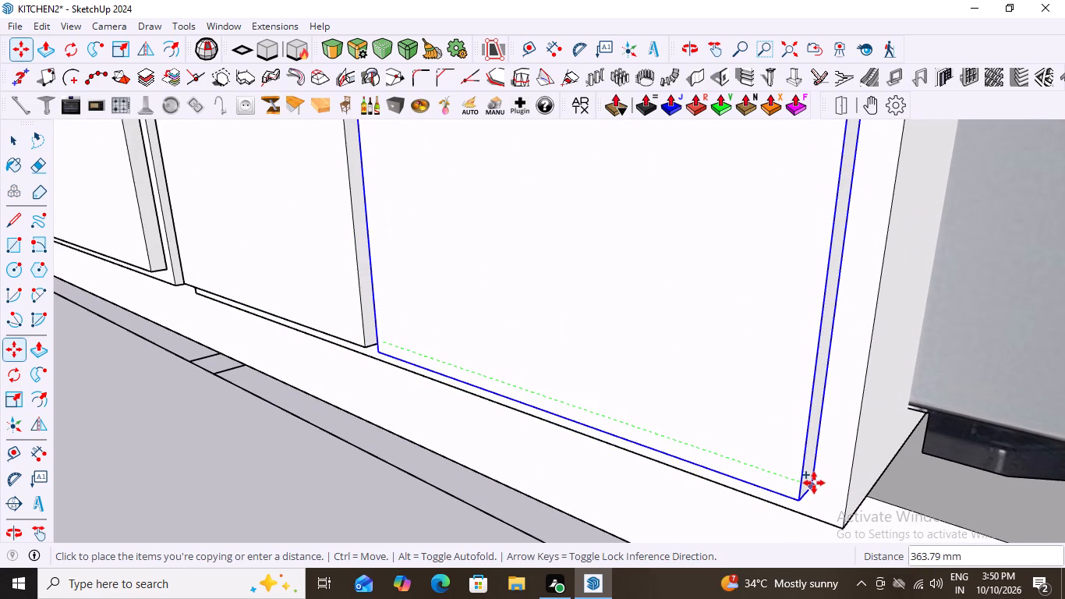
pyautogui.click(813, 488)
pyautogui.scroll(-11, 578, 383)
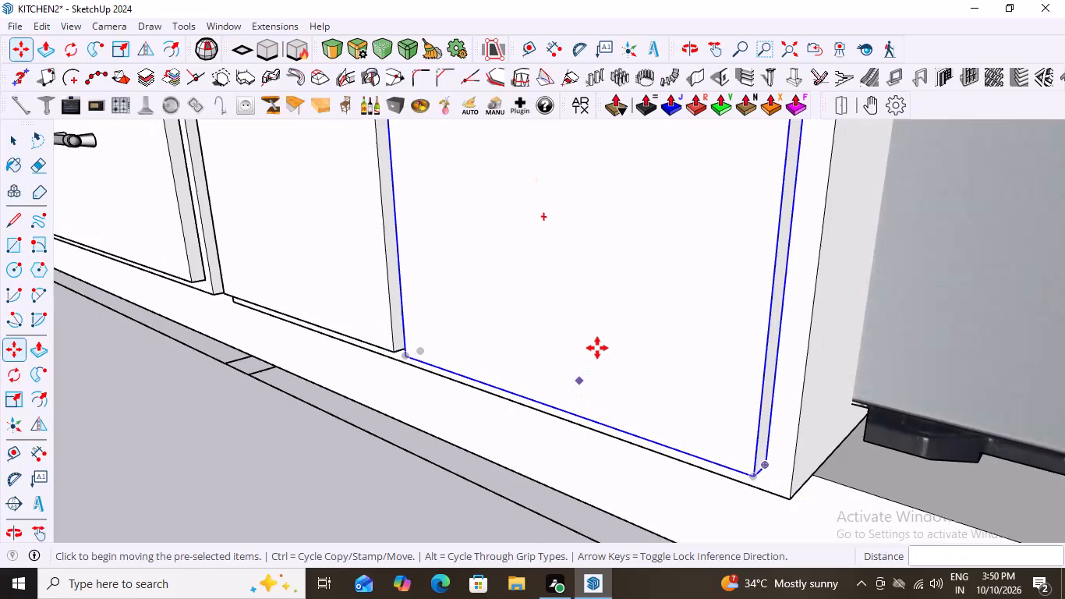
pyautogui.scroll(-20, 597, 348)
pyautogui.scroll(-5, 597, 348)
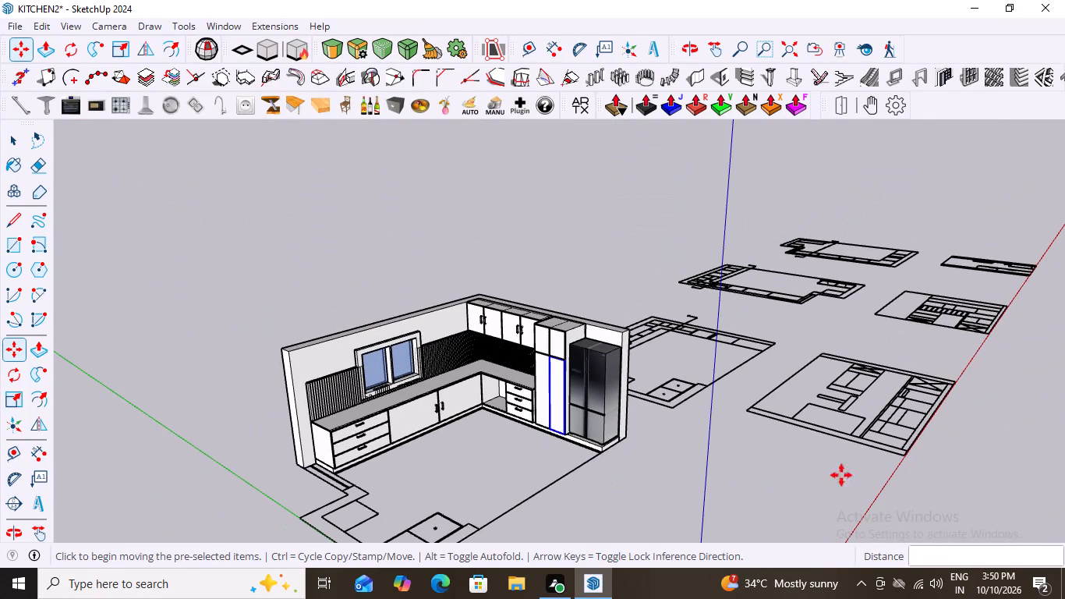
pyautogui.press('space')
pyautogui.click(762, 468)
# Inspect the kitchen from several angles, then examine the loose sink, hobs, hoods, racks and bottle pull-out placed beside the model.
pyautogui.moveTo(613, 468); pyautogui.dragTo(780, 417, button='middle')
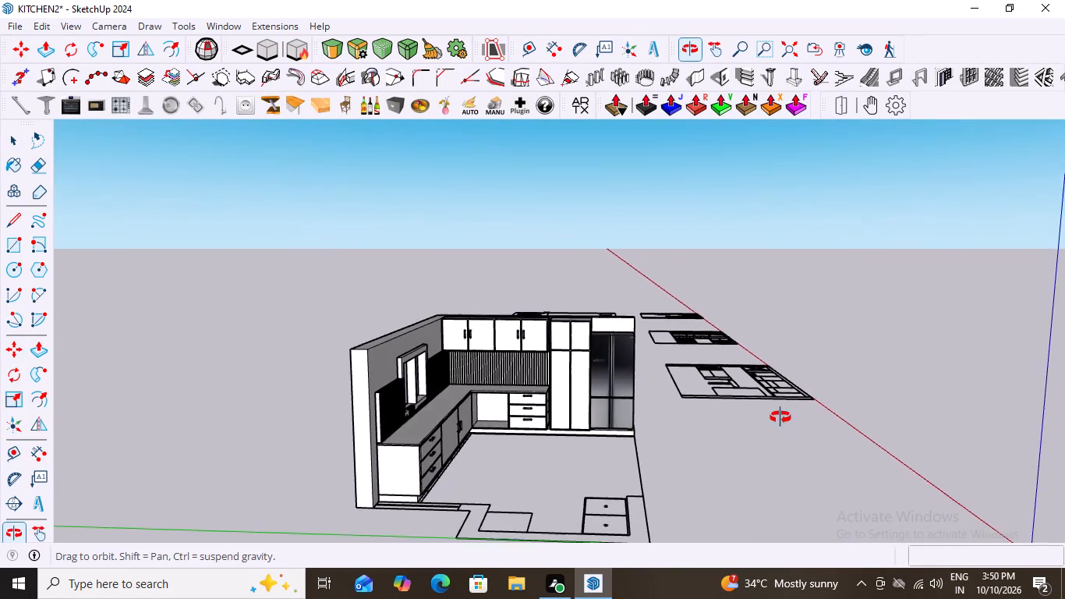
pyautogui.moveTo(780, 417); pyautogui.dragTo(787, 419, button='middle')
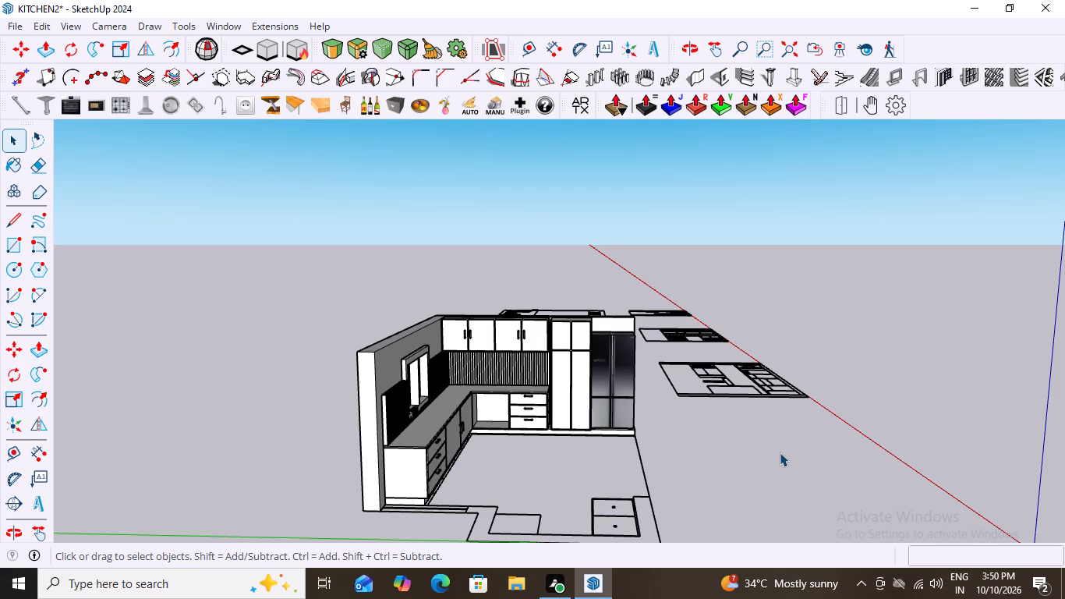
pyautogui.scroll(-4, 573, 428)
pyautogui.moveTo(734, 441); pyautogui.dragTo(564, 491, button='middle')
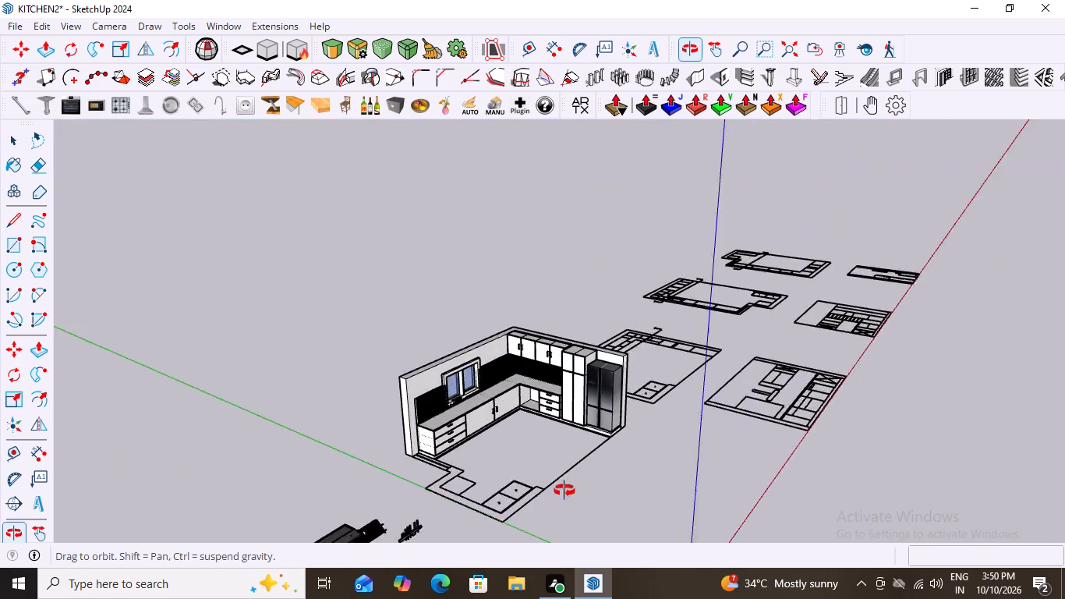
pyautogui.moveTo(564, 491); pyautogui.dragTo(495, 466, button='middle')
pyautogui.scroll(9, 530, 443)
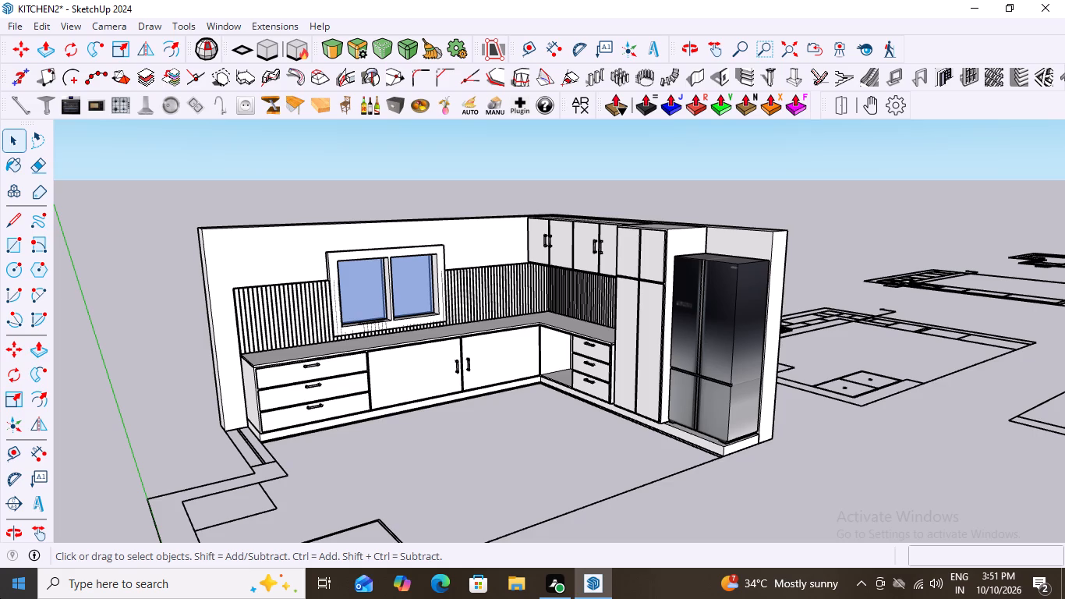
pyautogui.scroll(-3, 201, 591)
pyautogui.scroll(-4, 809, 416)
pyautogui.scroll(-2, 600, 443)
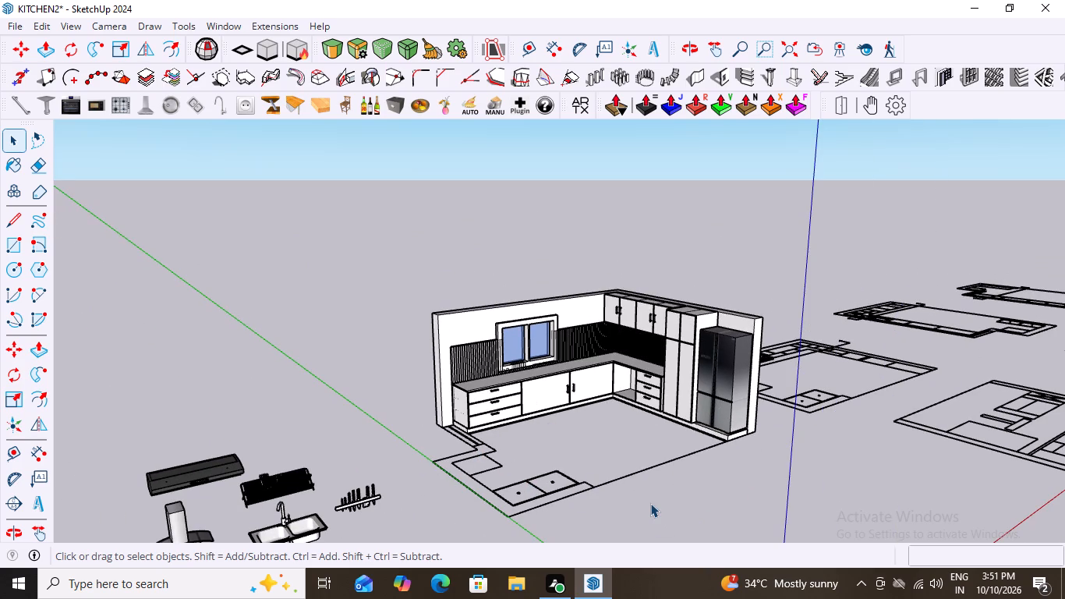
pyautogui.scroll(-4, 632, 493)
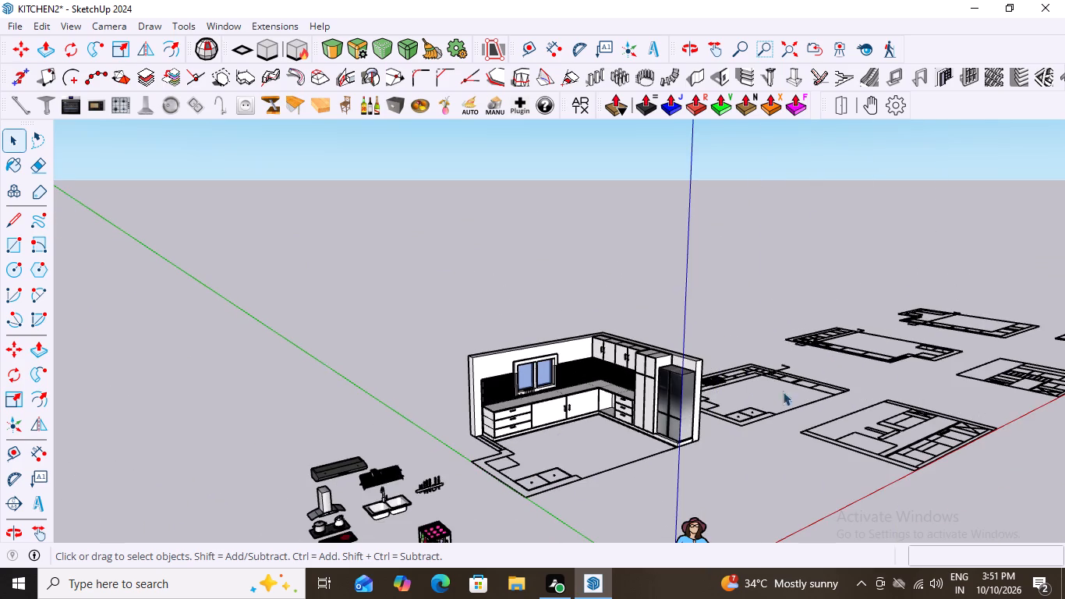
pyautogui.scroll(-6, 162, 437)
pyautogui.moveTo(382, 495); pyautogui.dragTo(304, 490, button='middle')
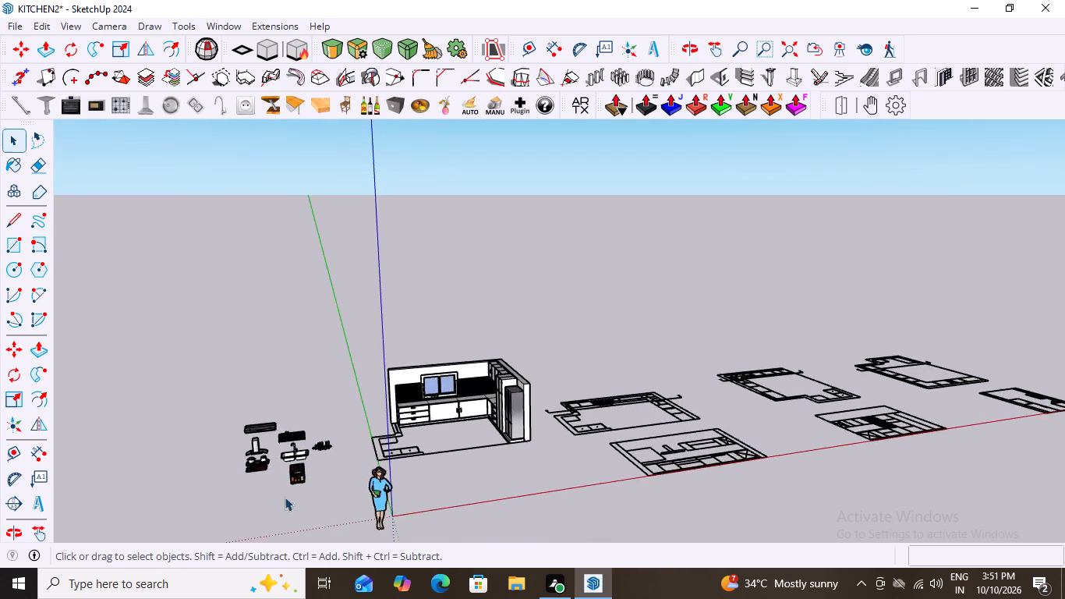
pyautogui.scroll(20, 264, 495)
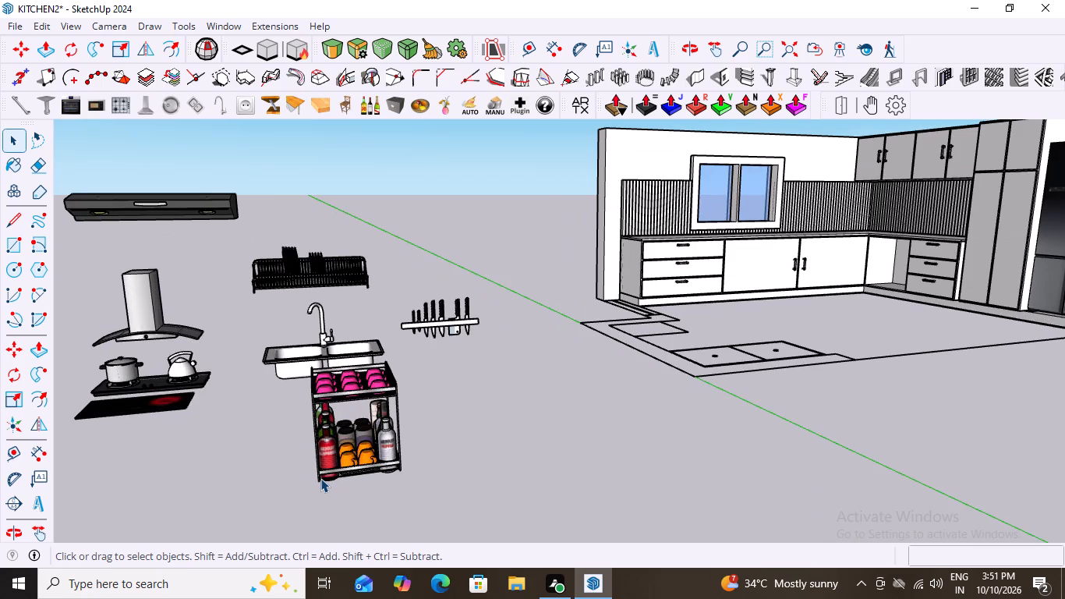